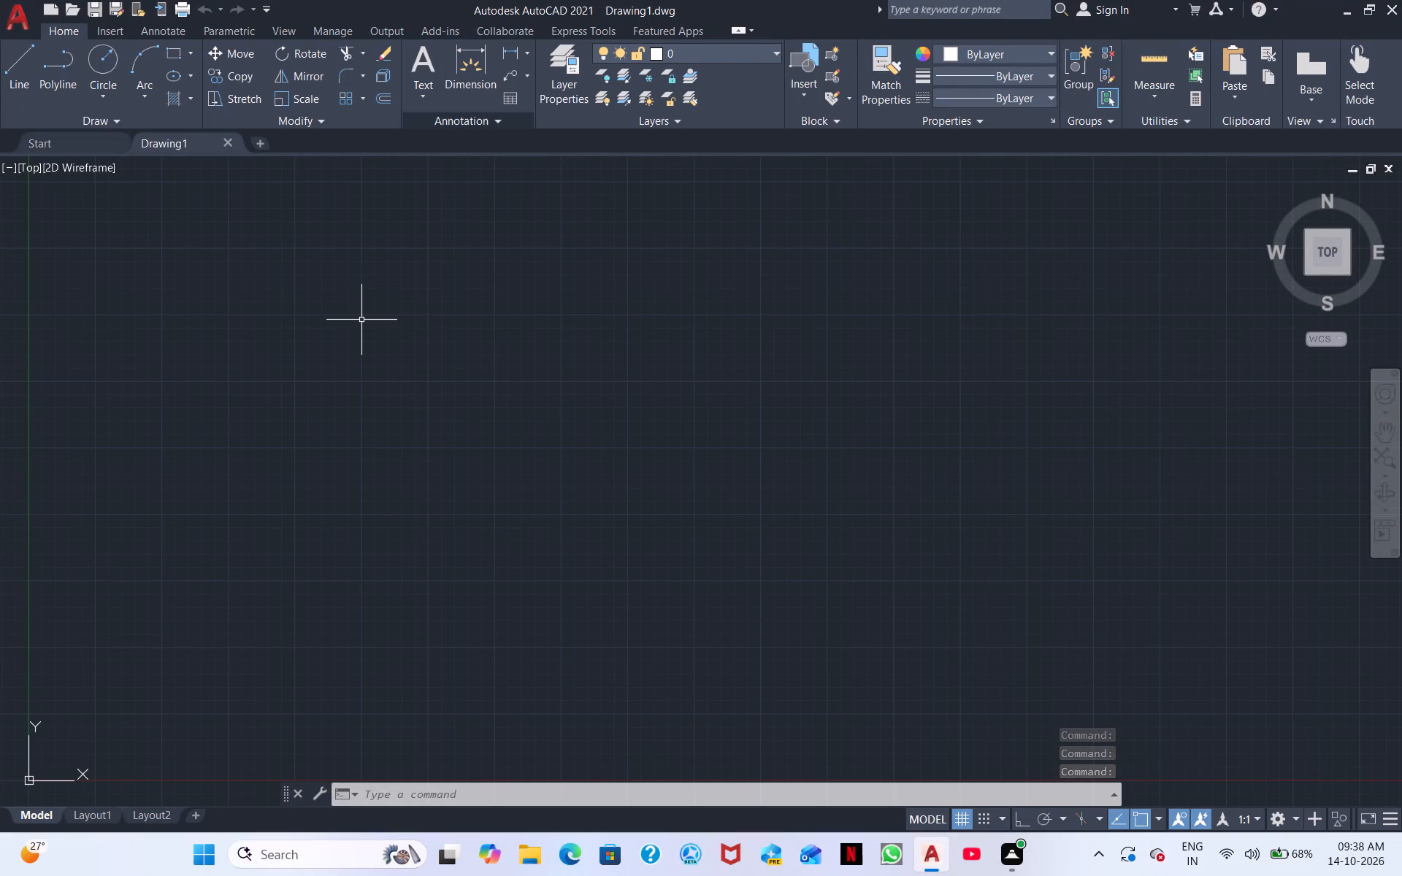
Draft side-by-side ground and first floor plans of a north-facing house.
Open the program options and apply the existing Open and Save settings.
click(437, 799)
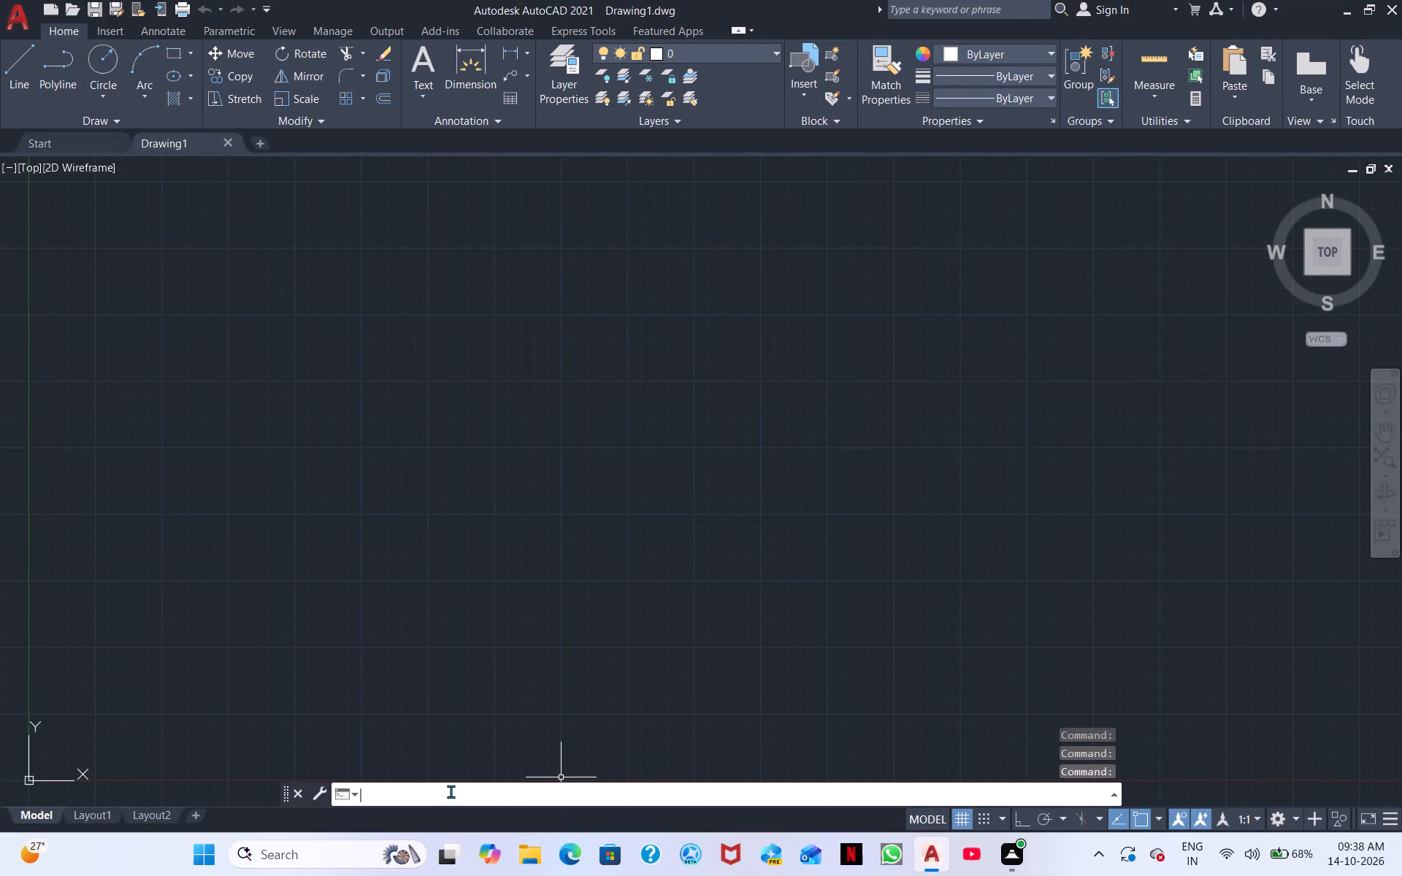
text(OP)
key(space)
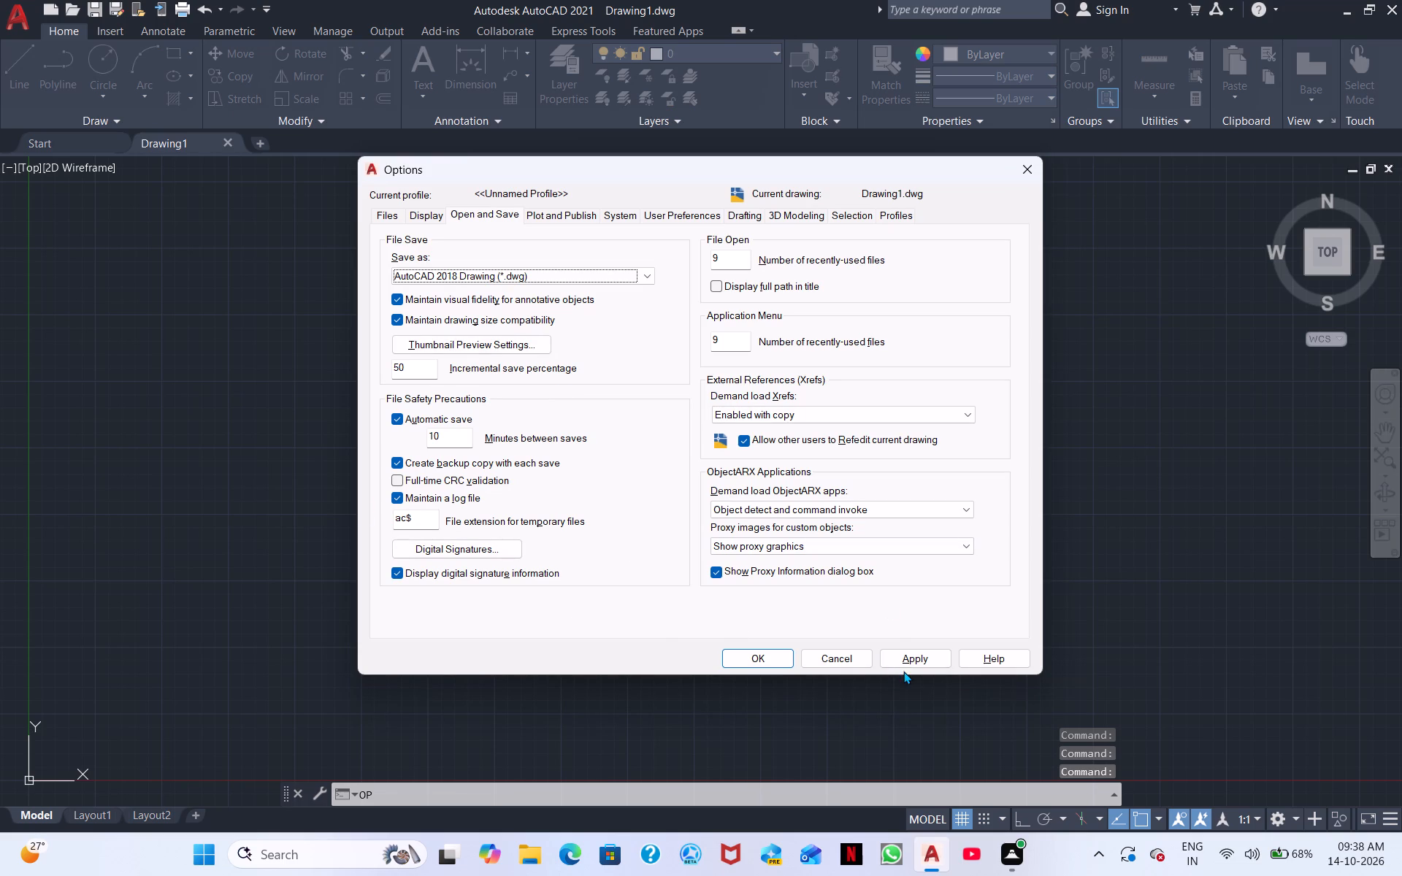
click(922, 651)
click(770, 658)
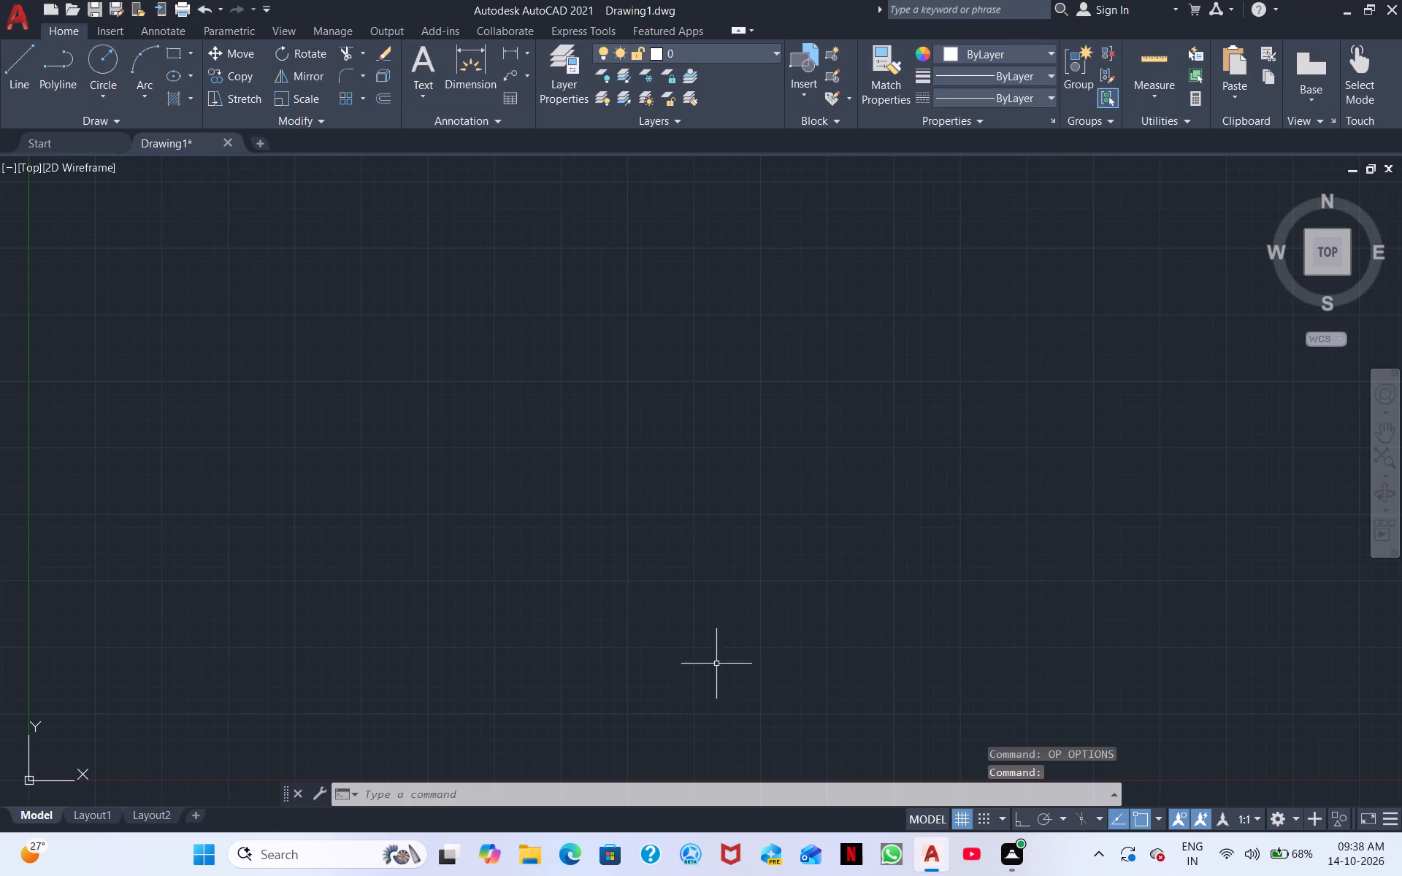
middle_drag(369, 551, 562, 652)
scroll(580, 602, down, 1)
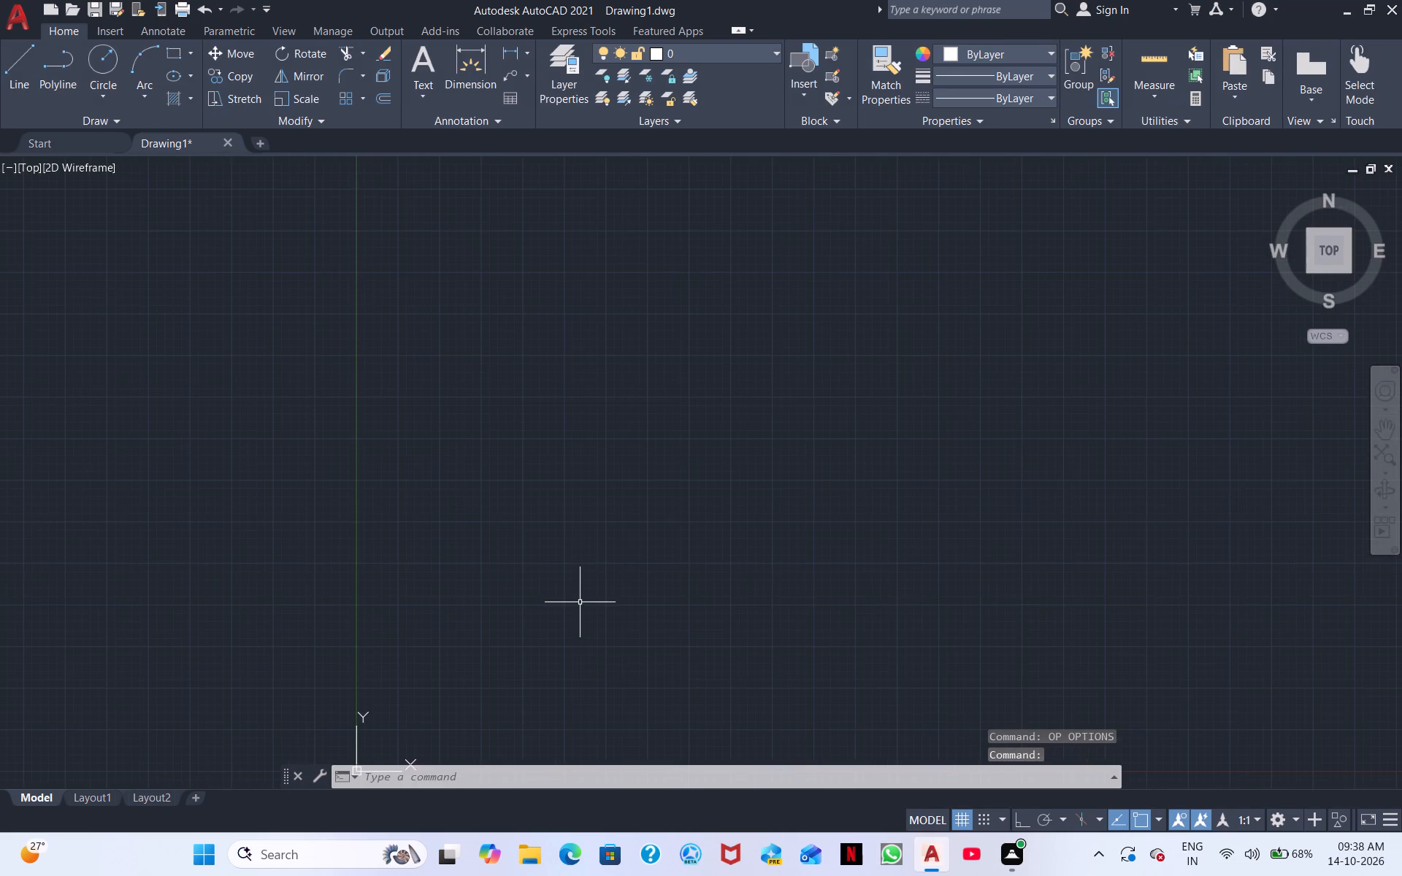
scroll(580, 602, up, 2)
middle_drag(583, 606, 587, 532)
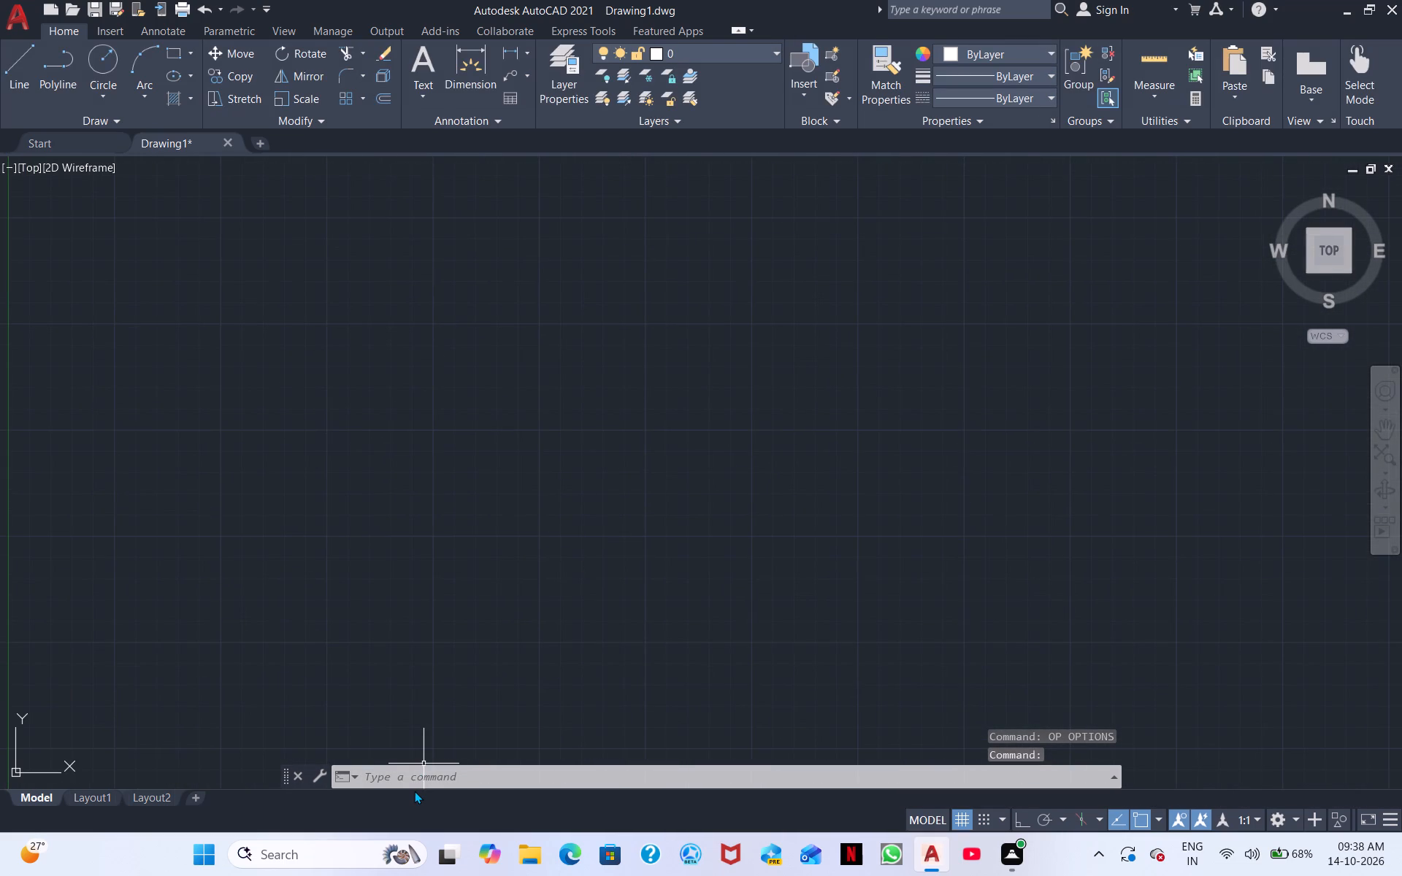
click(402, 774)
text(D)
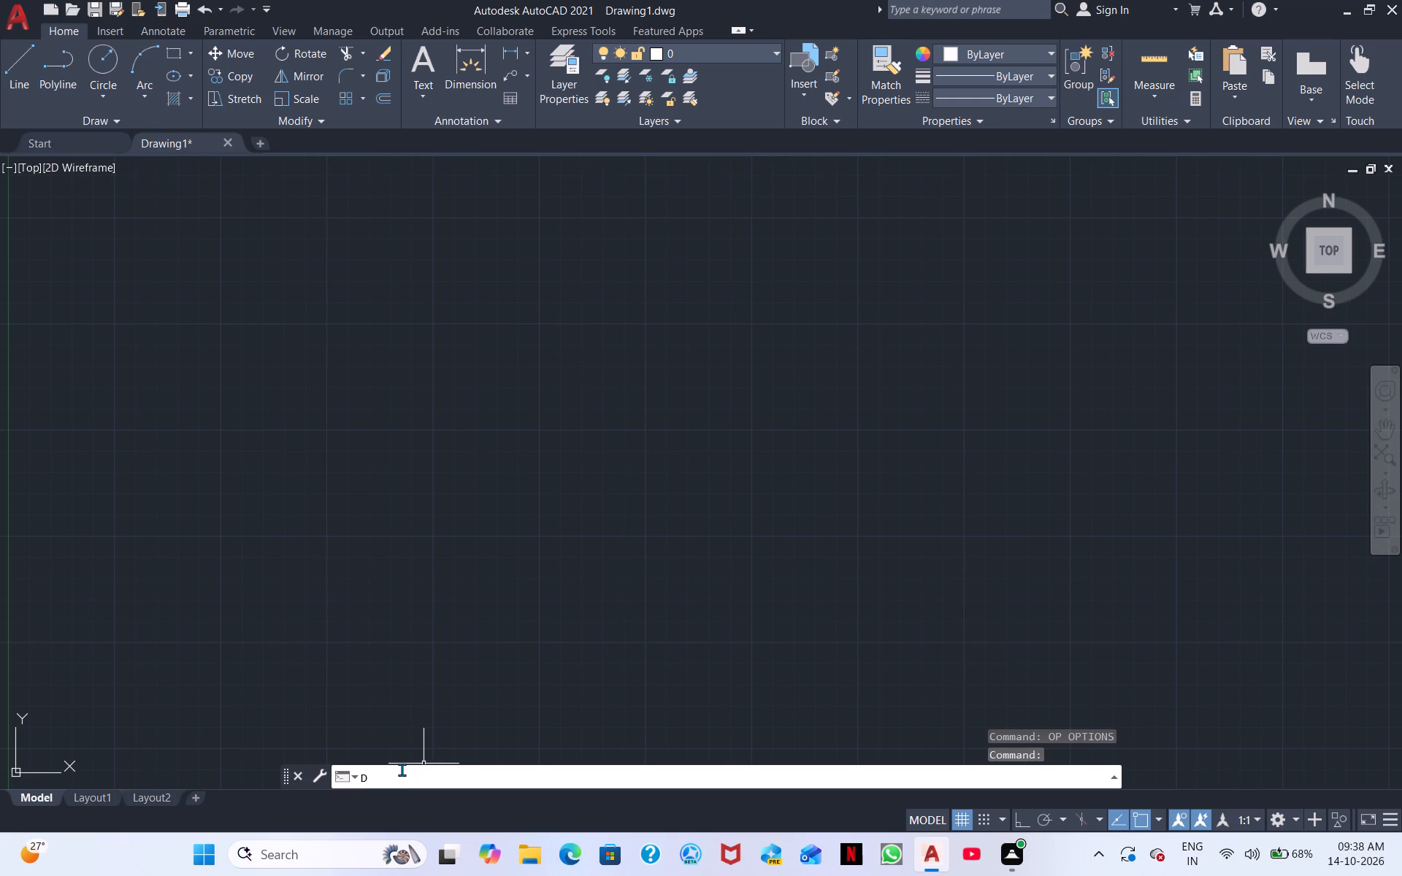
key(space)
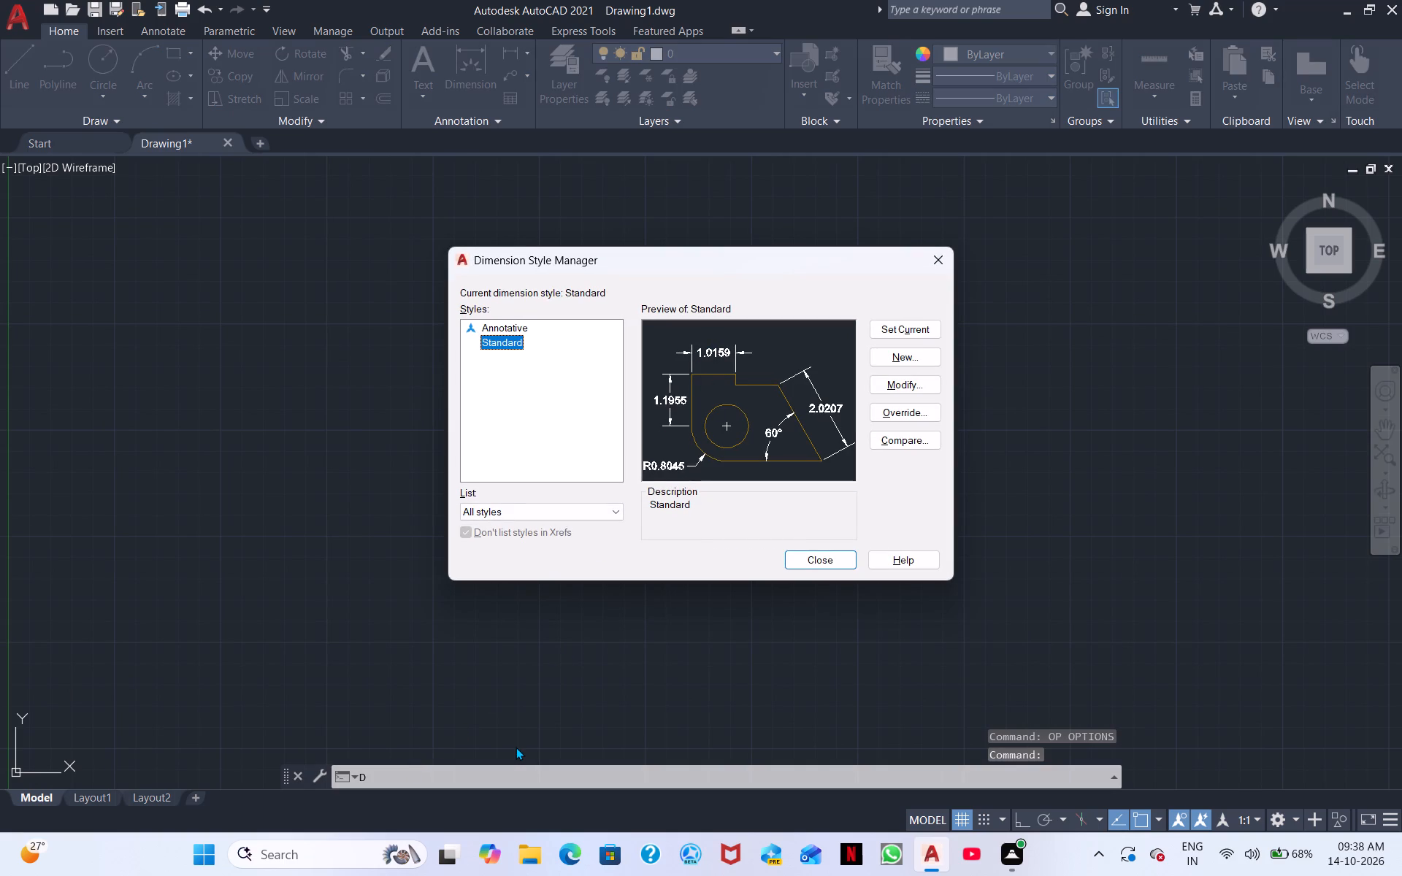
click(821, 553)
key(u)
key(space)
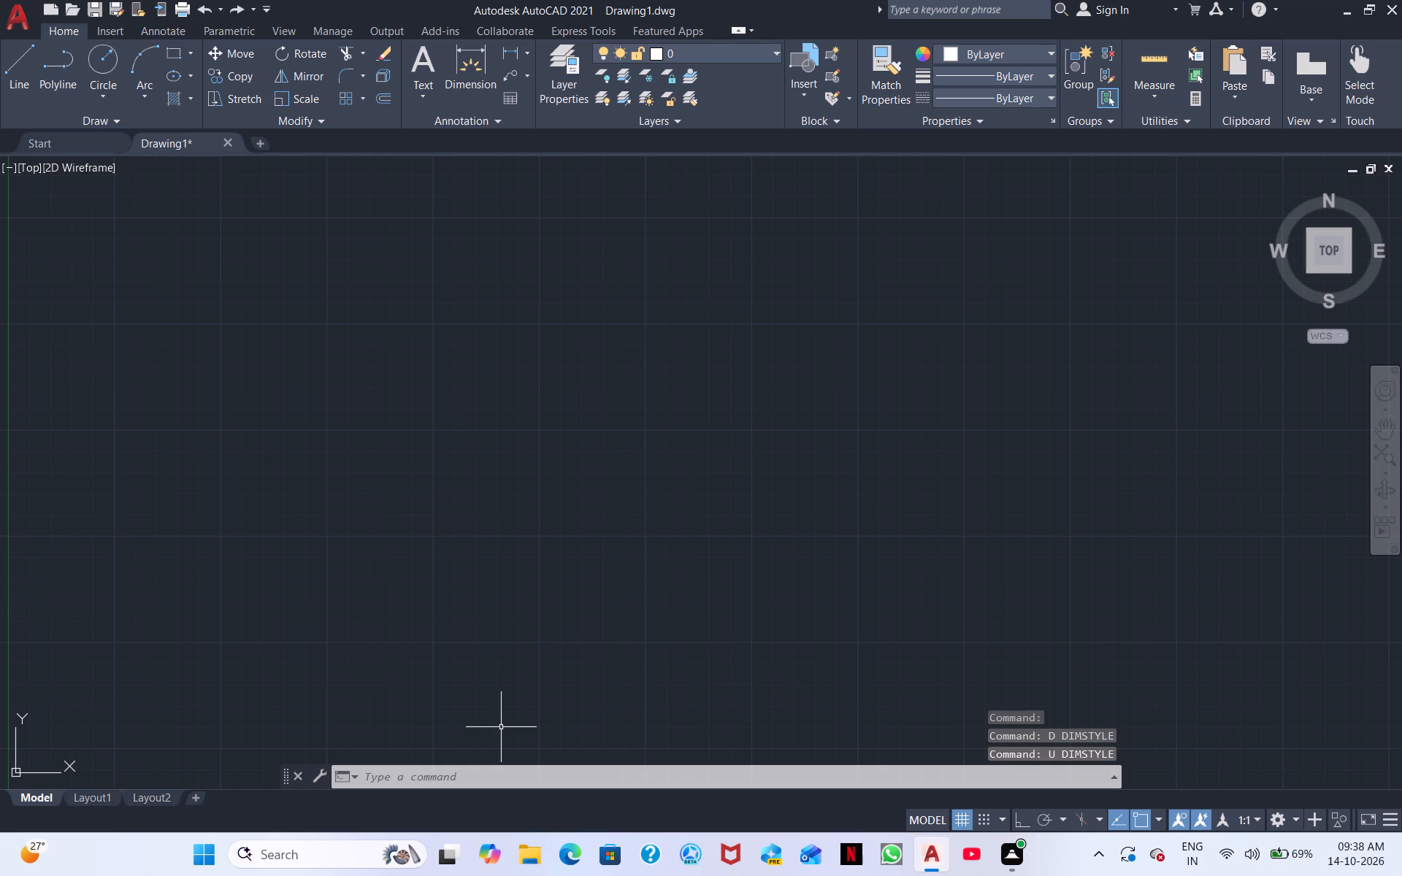
Set the drawing's length units to Architectural with a precision of 0'-0 1/2".
text(UN)
key(i)
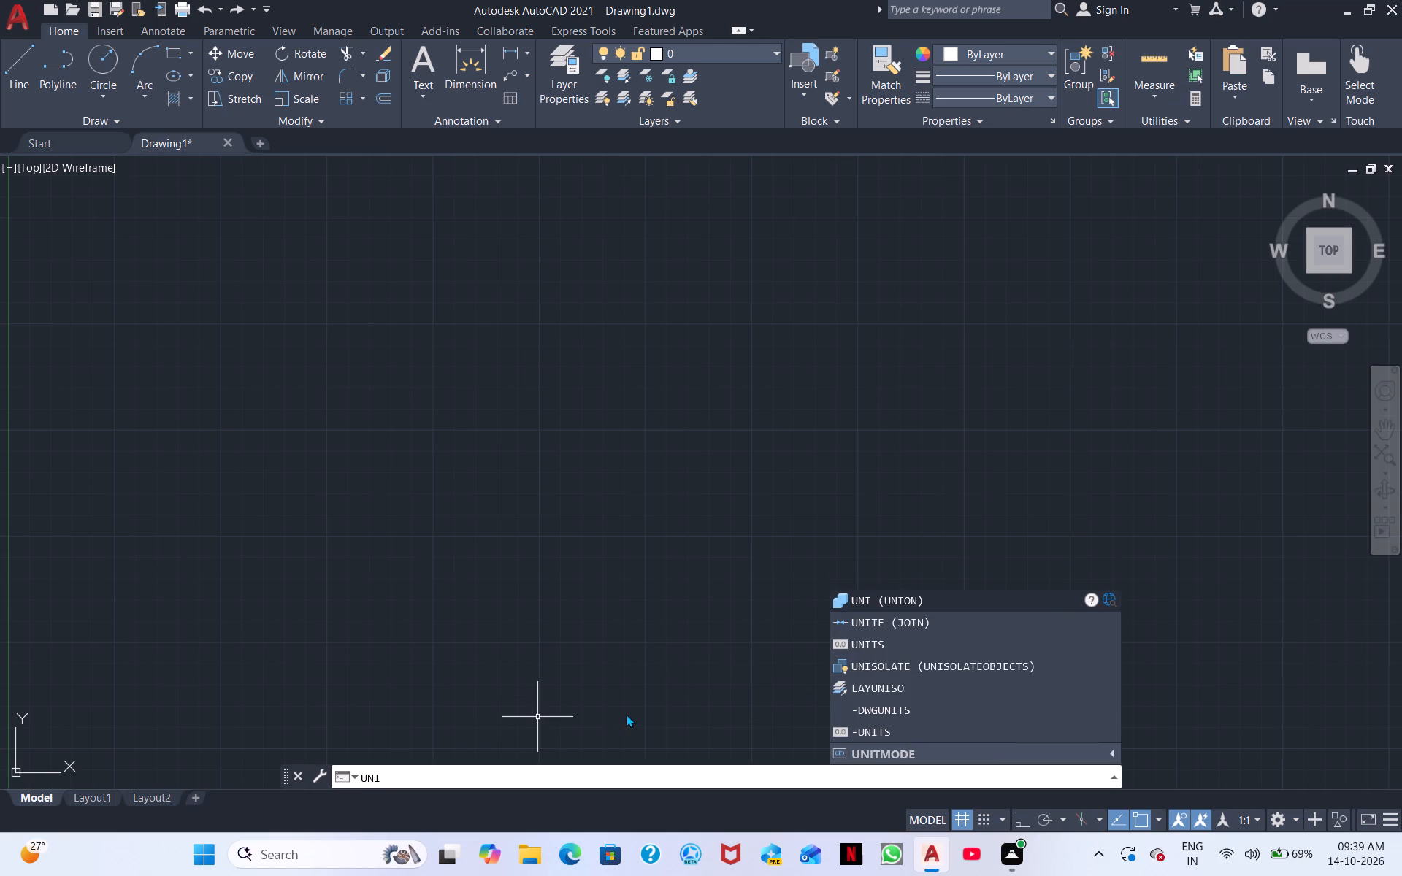
text(TD)
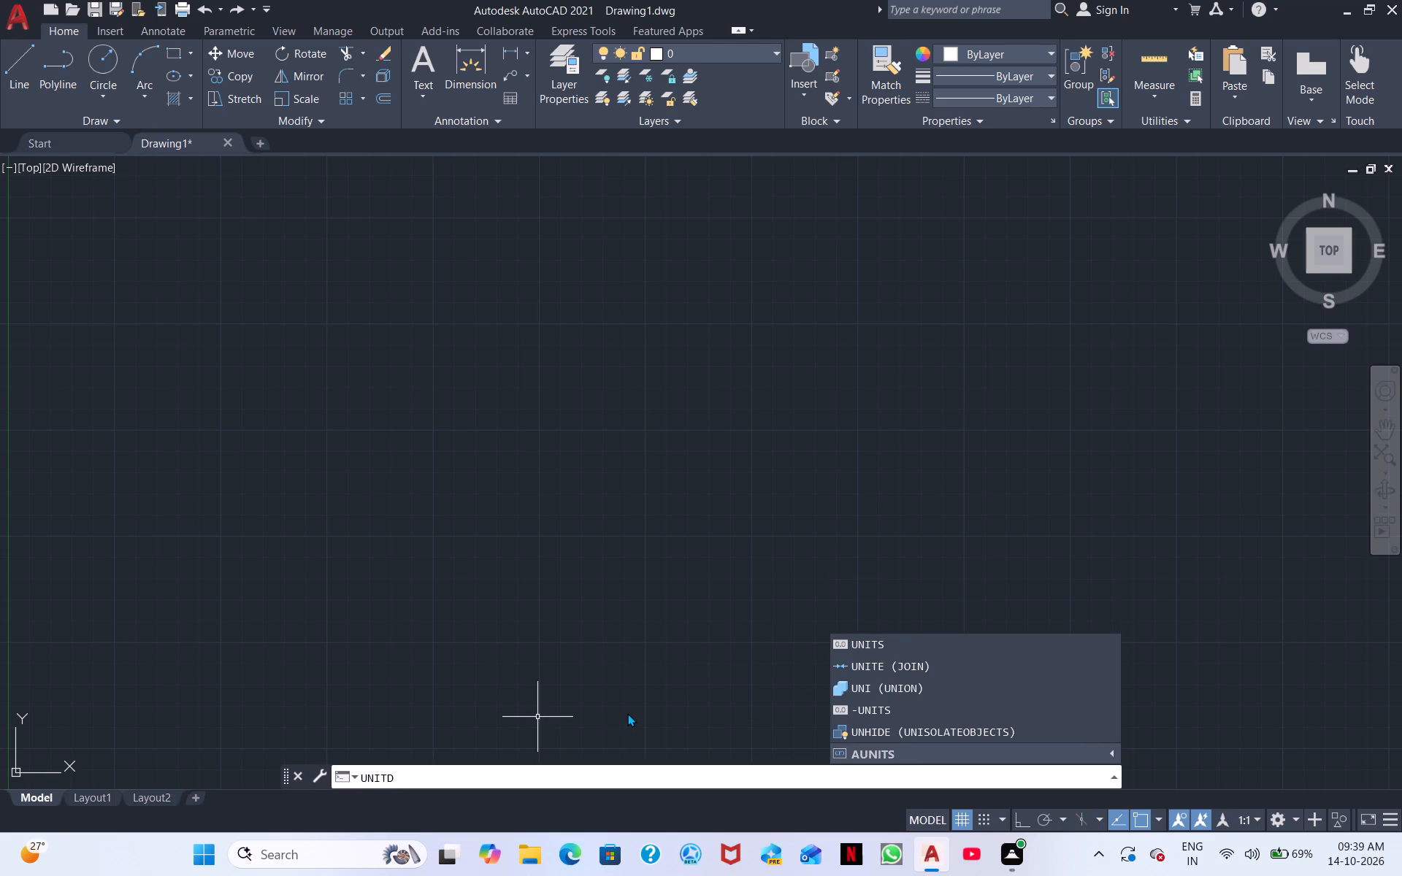
key(BackSpace)
text(S)
key(space)
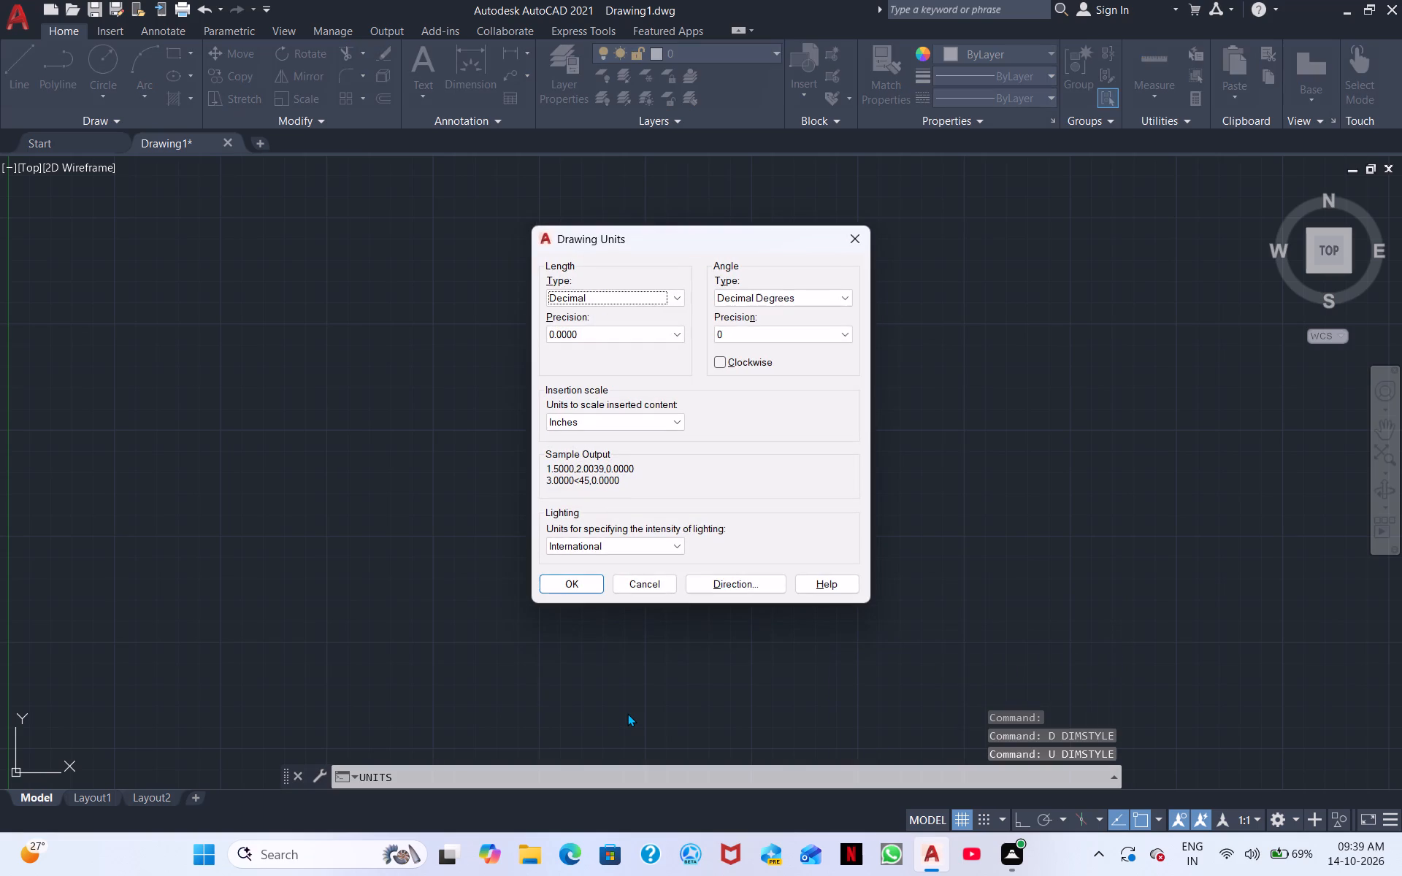
click(622, 296)
click(575, 307)
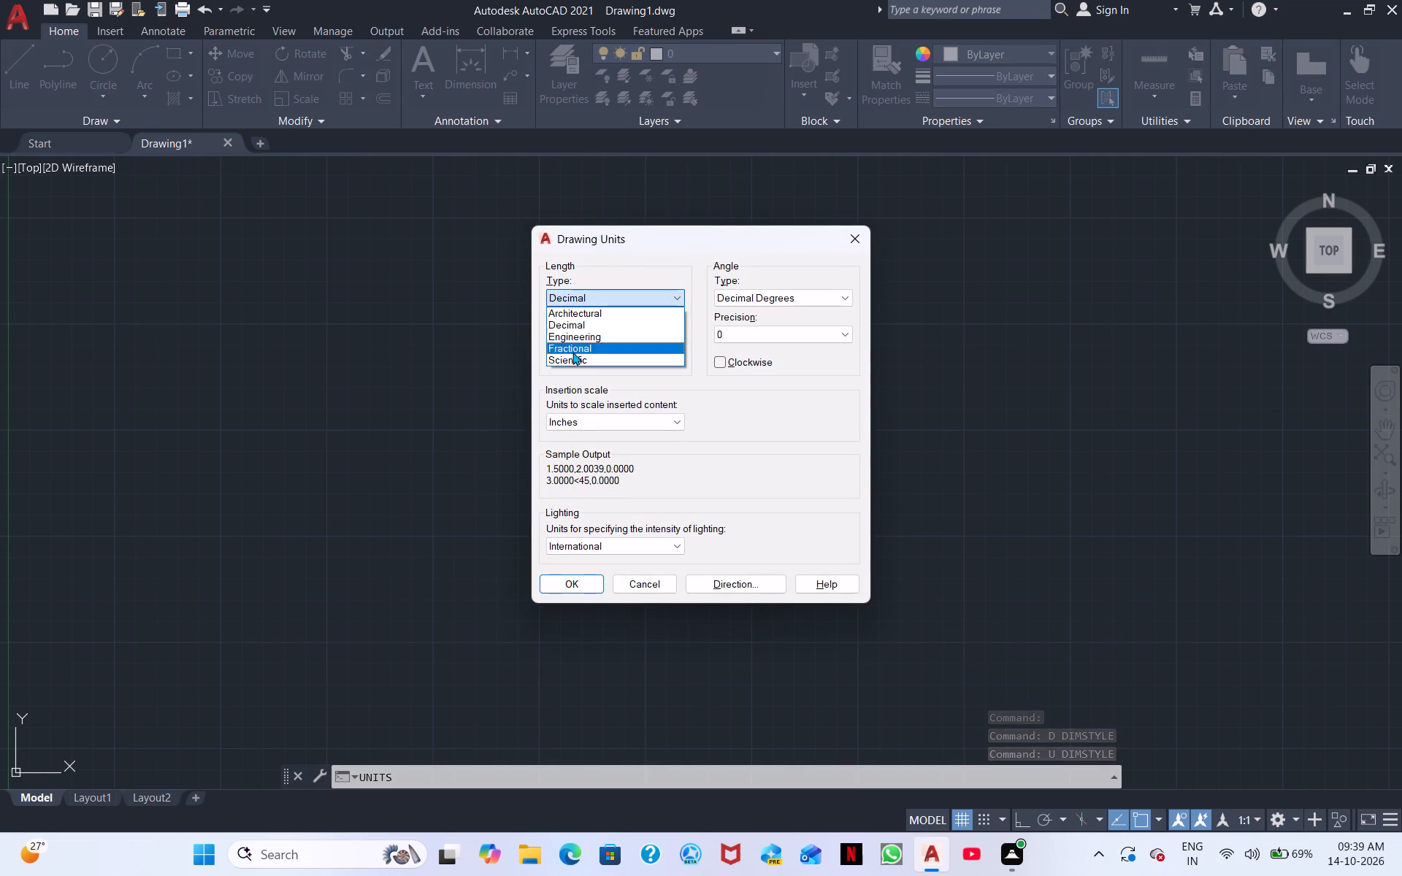
click(594, 307)
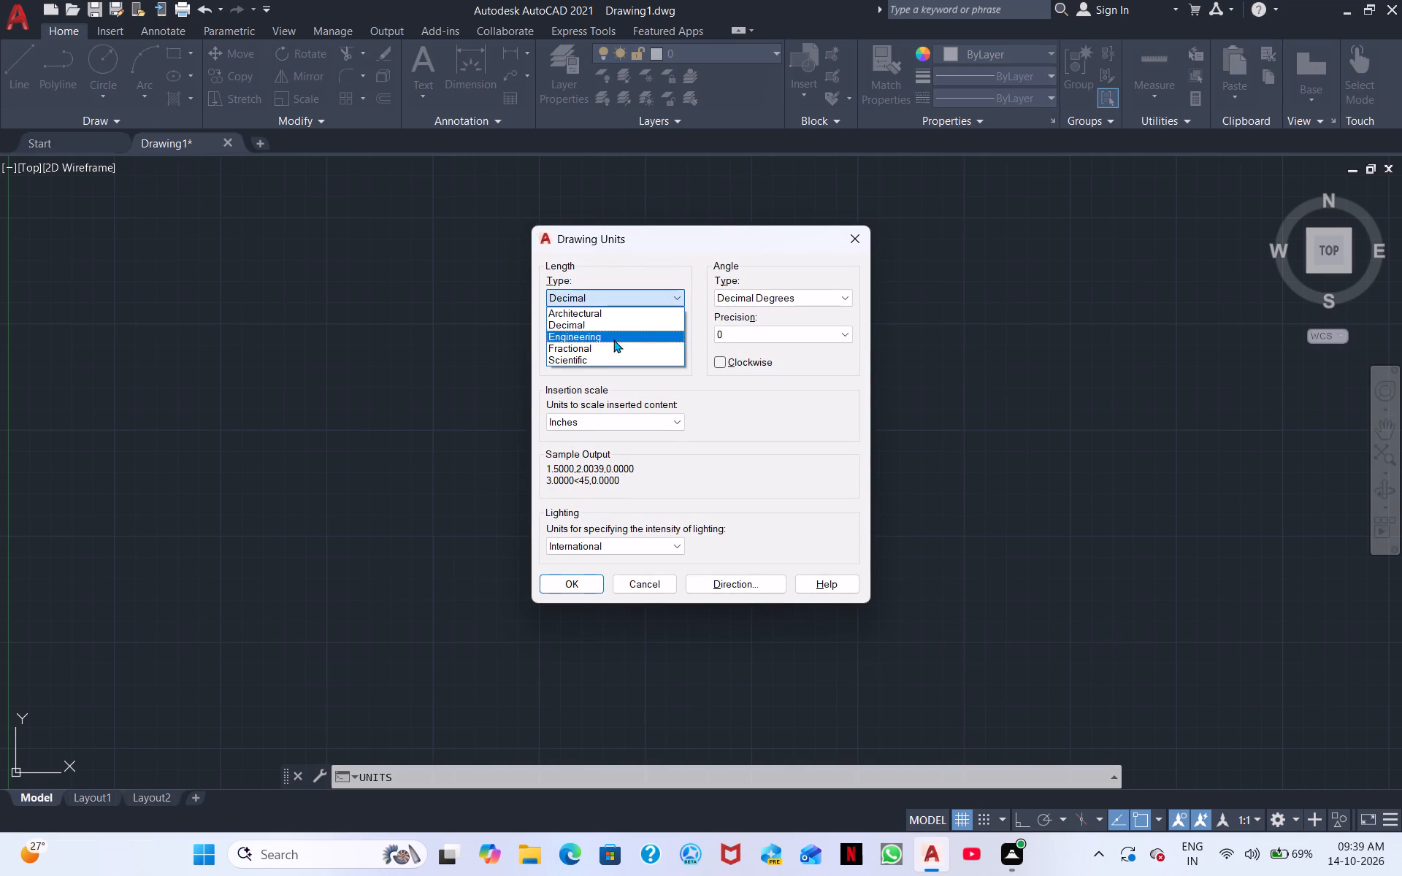
click(626, 312)
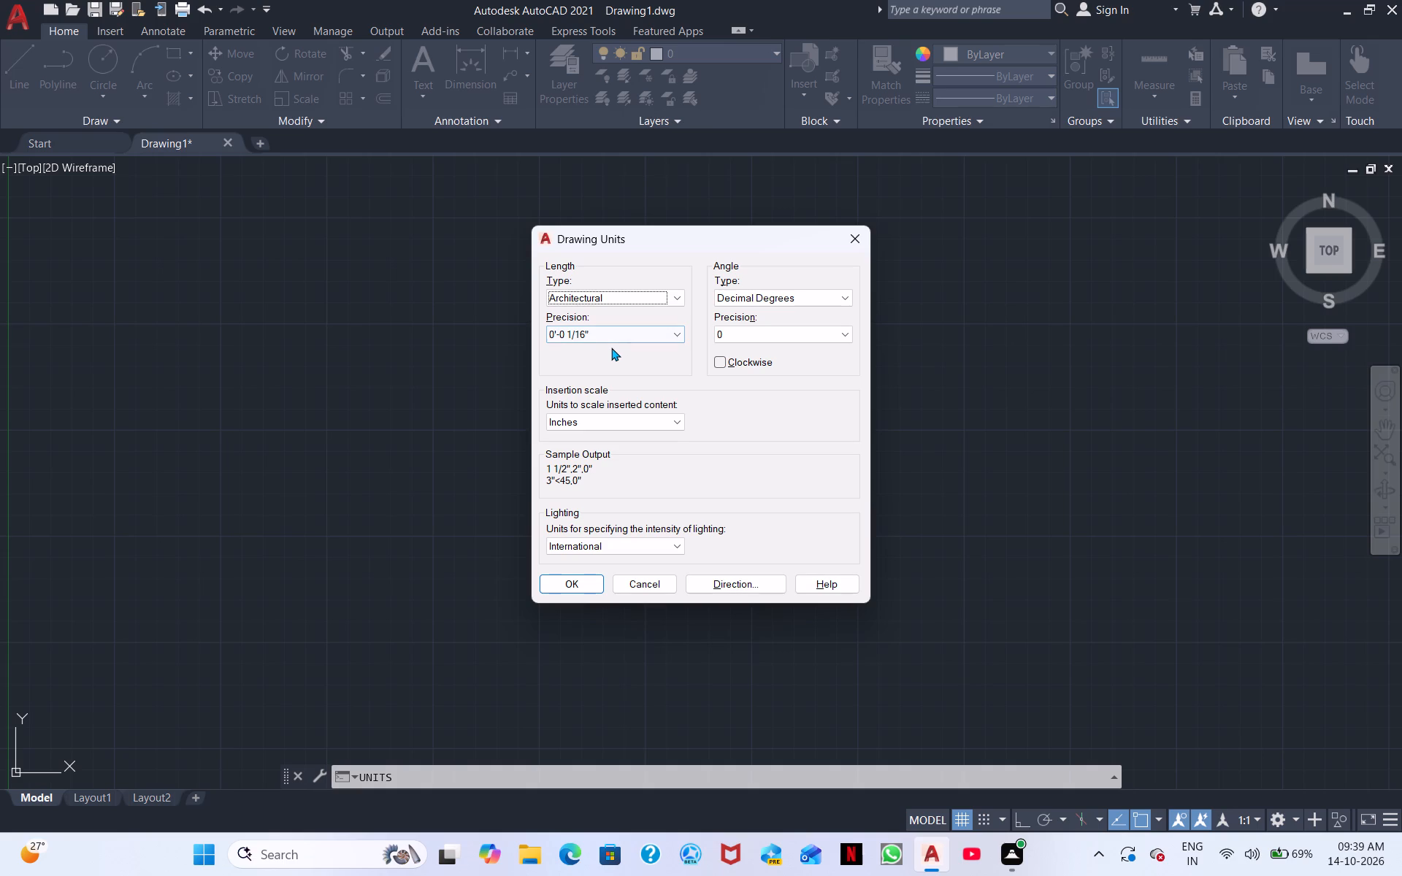
click(609, 339)
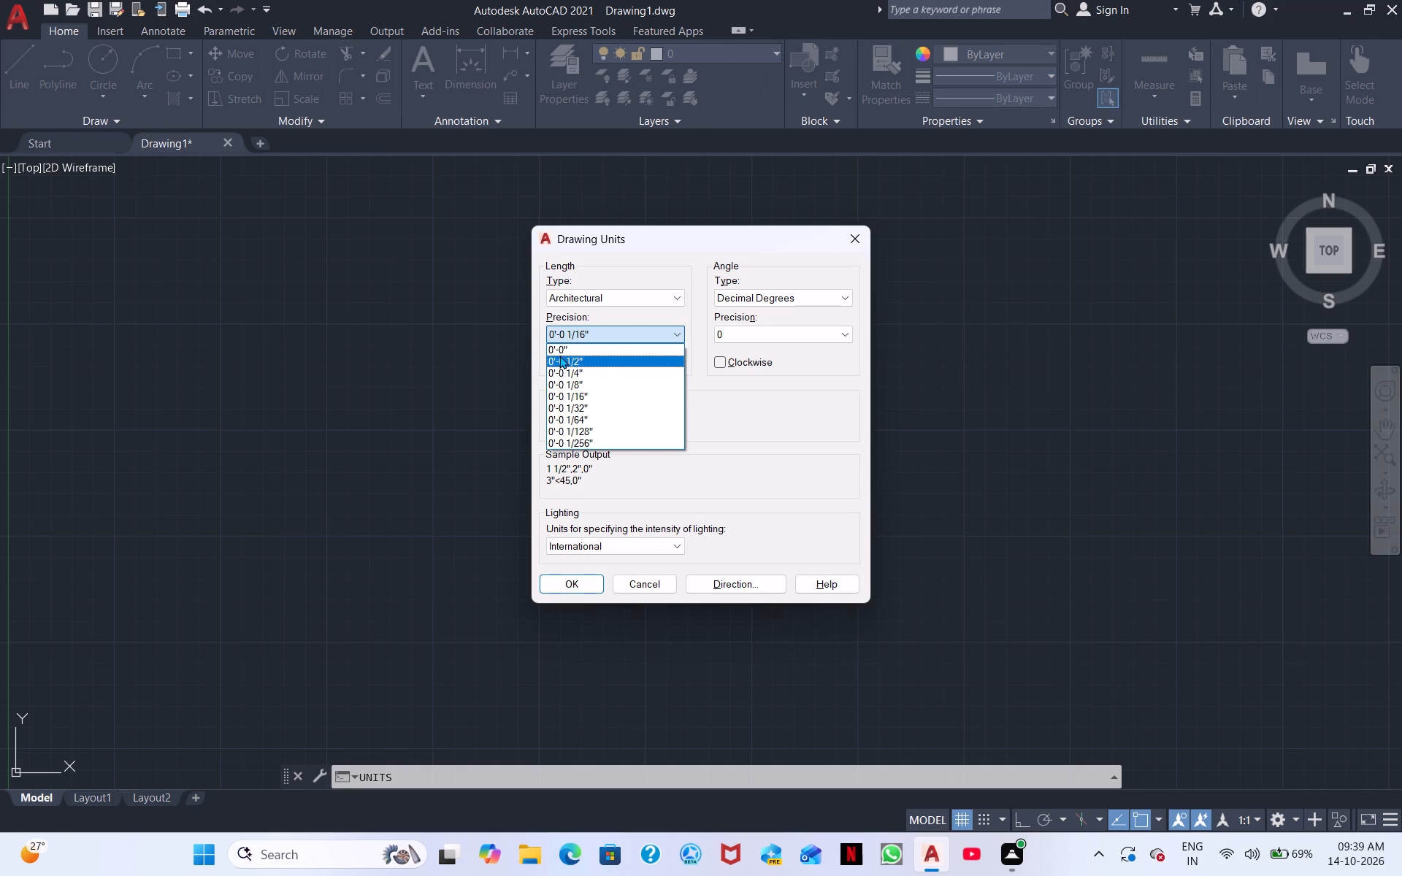
click(596, 360)
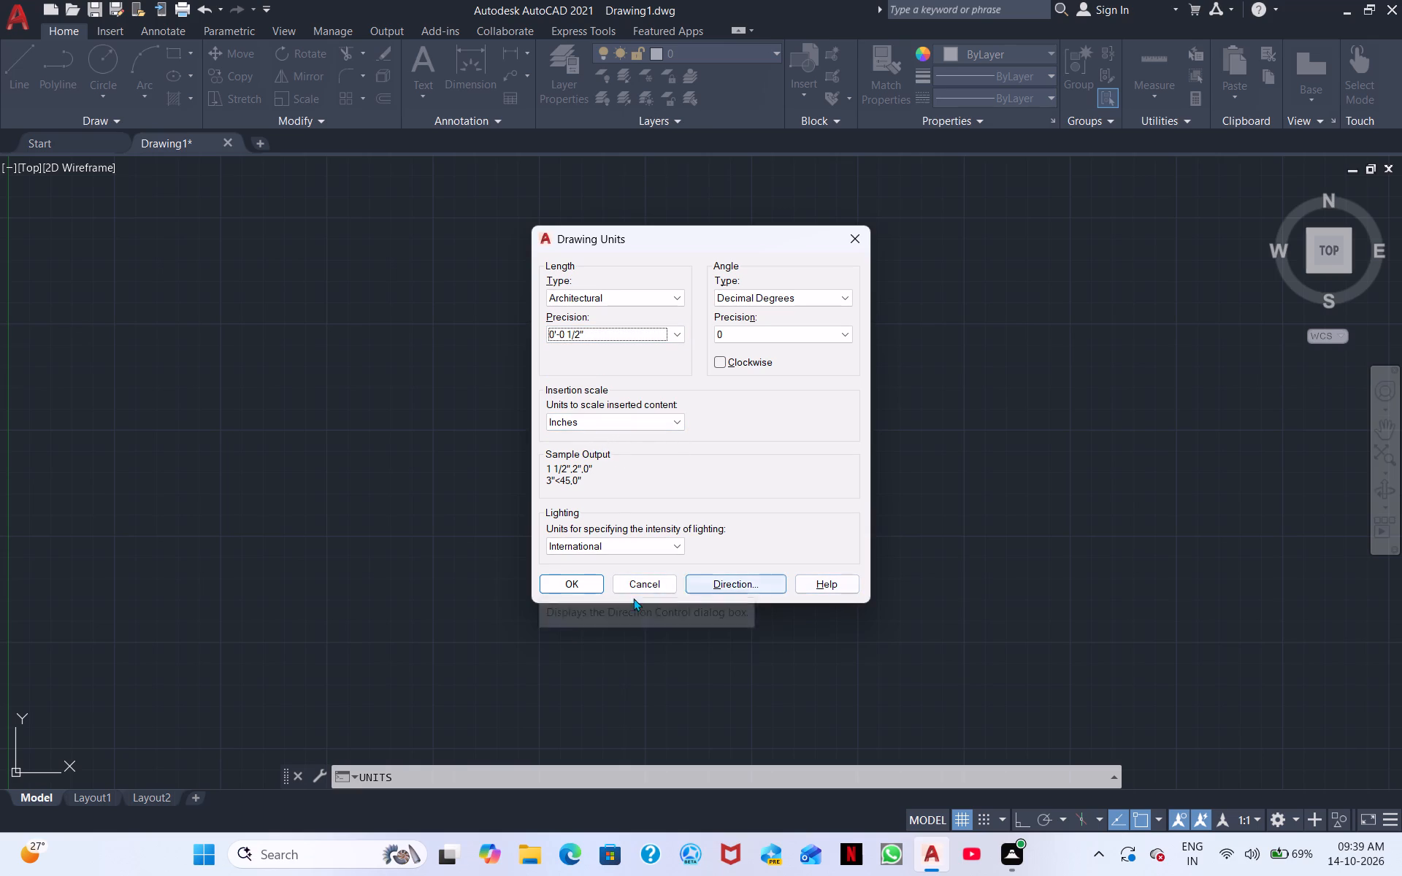
double_click(584, 585)
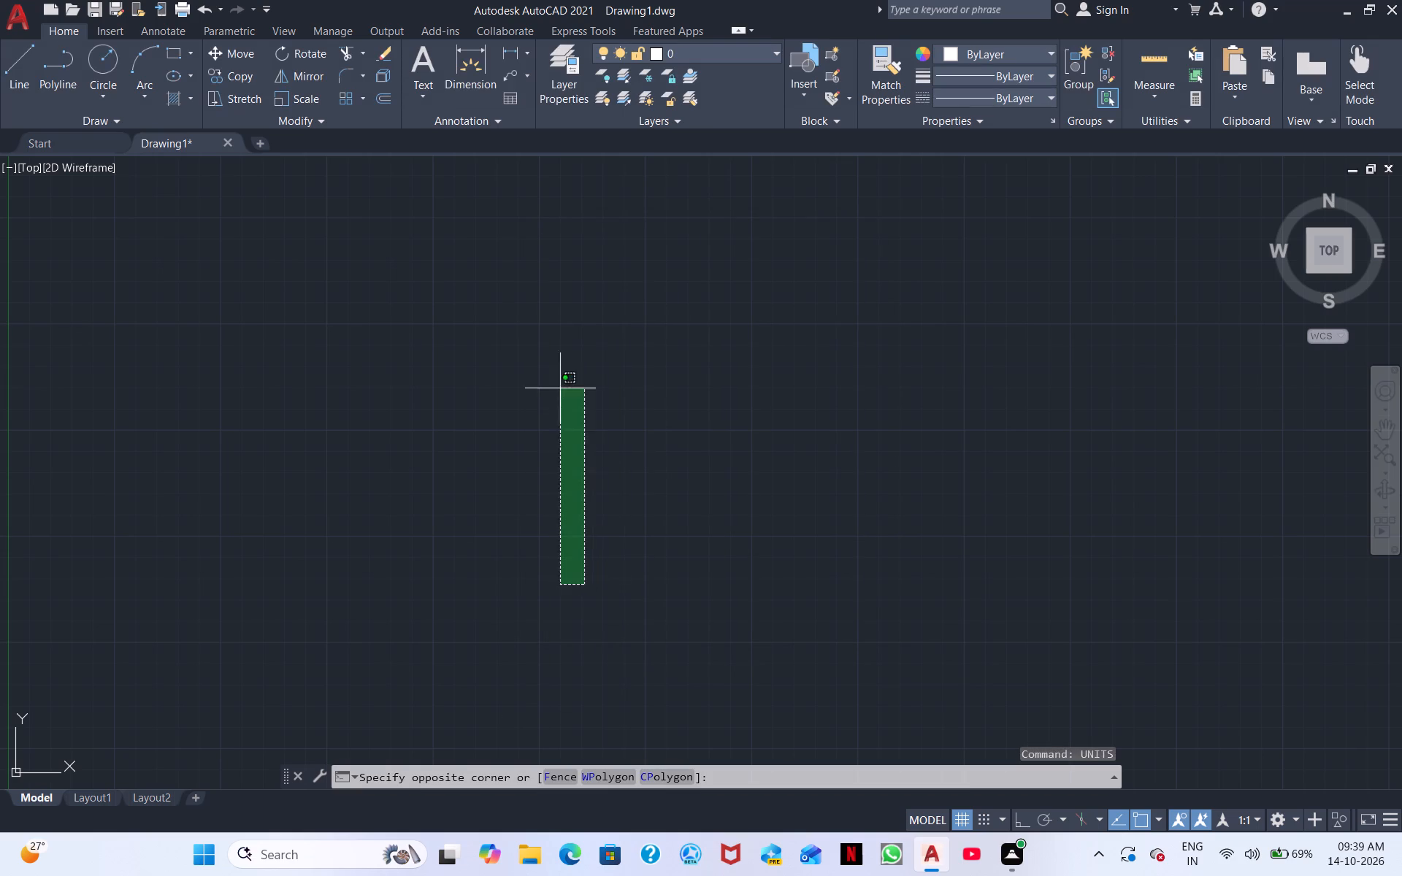
click(566, 570)
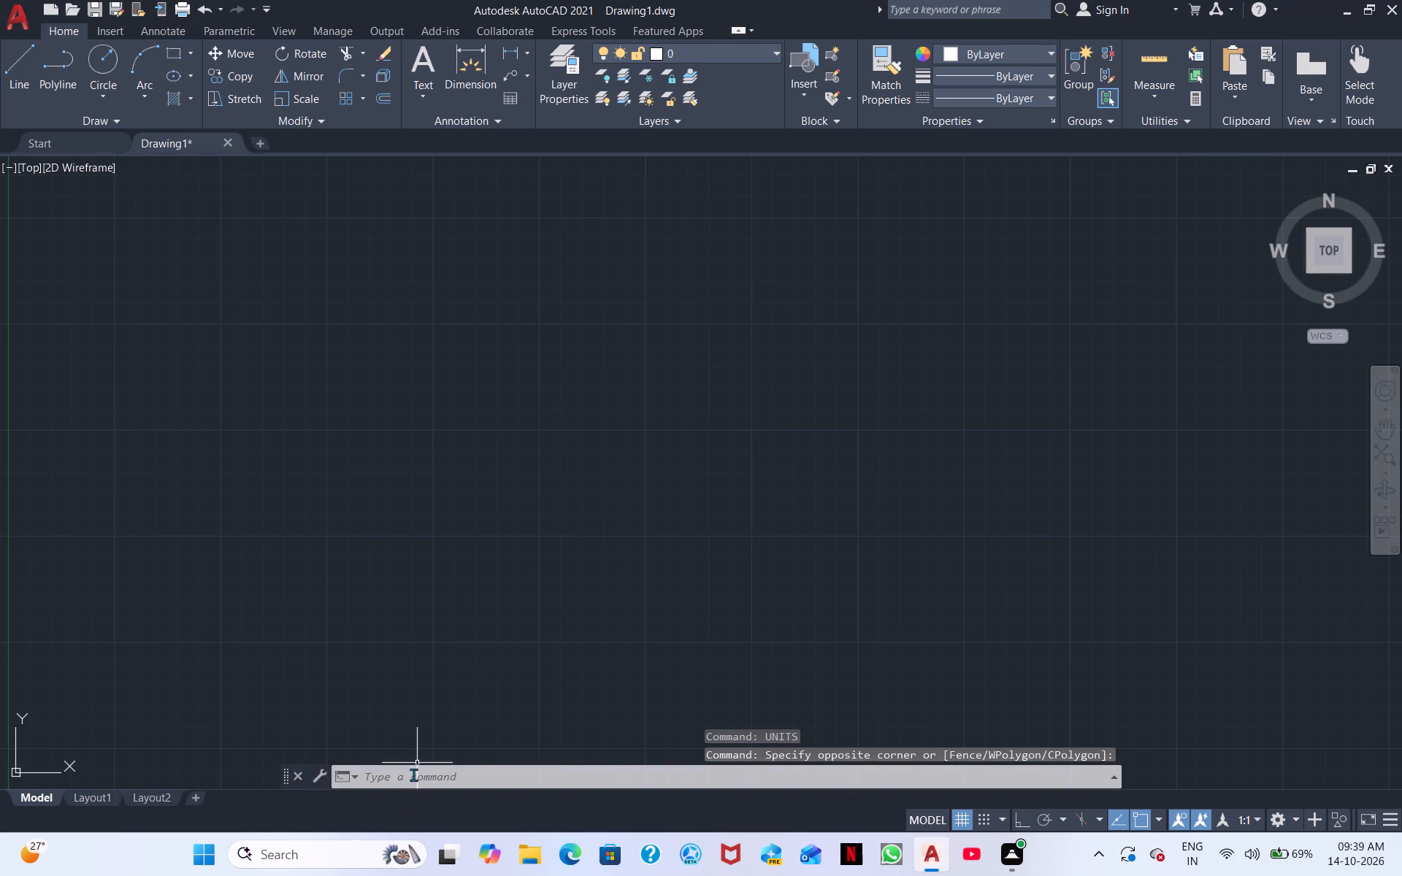
Modify the Standard dimension style's primary units to Architectural format with a precision of 0'-0 1/2".
click(413, 775)
text(D)
key(space)
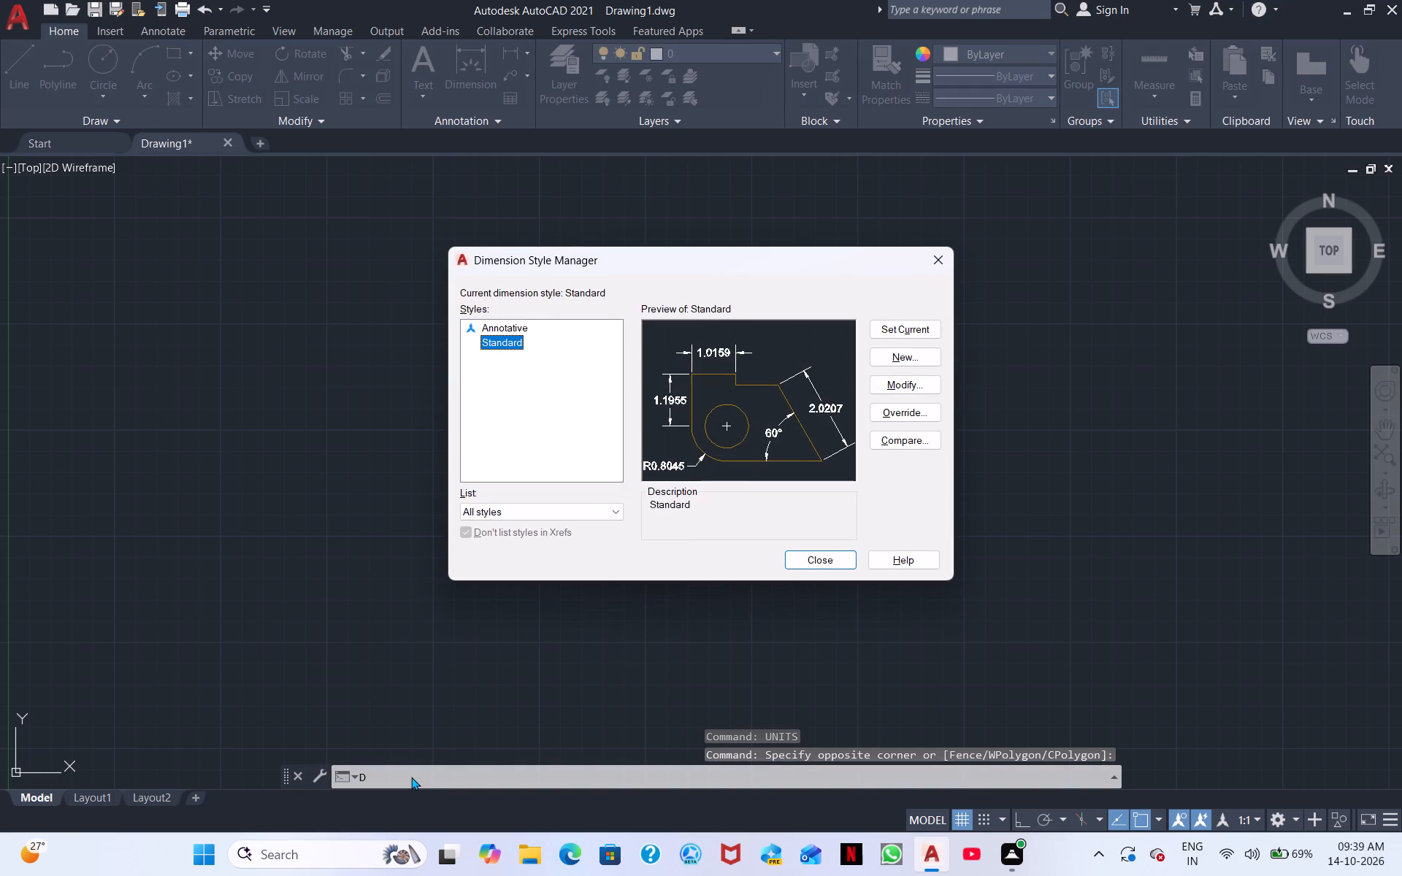
double_click(898, 390)
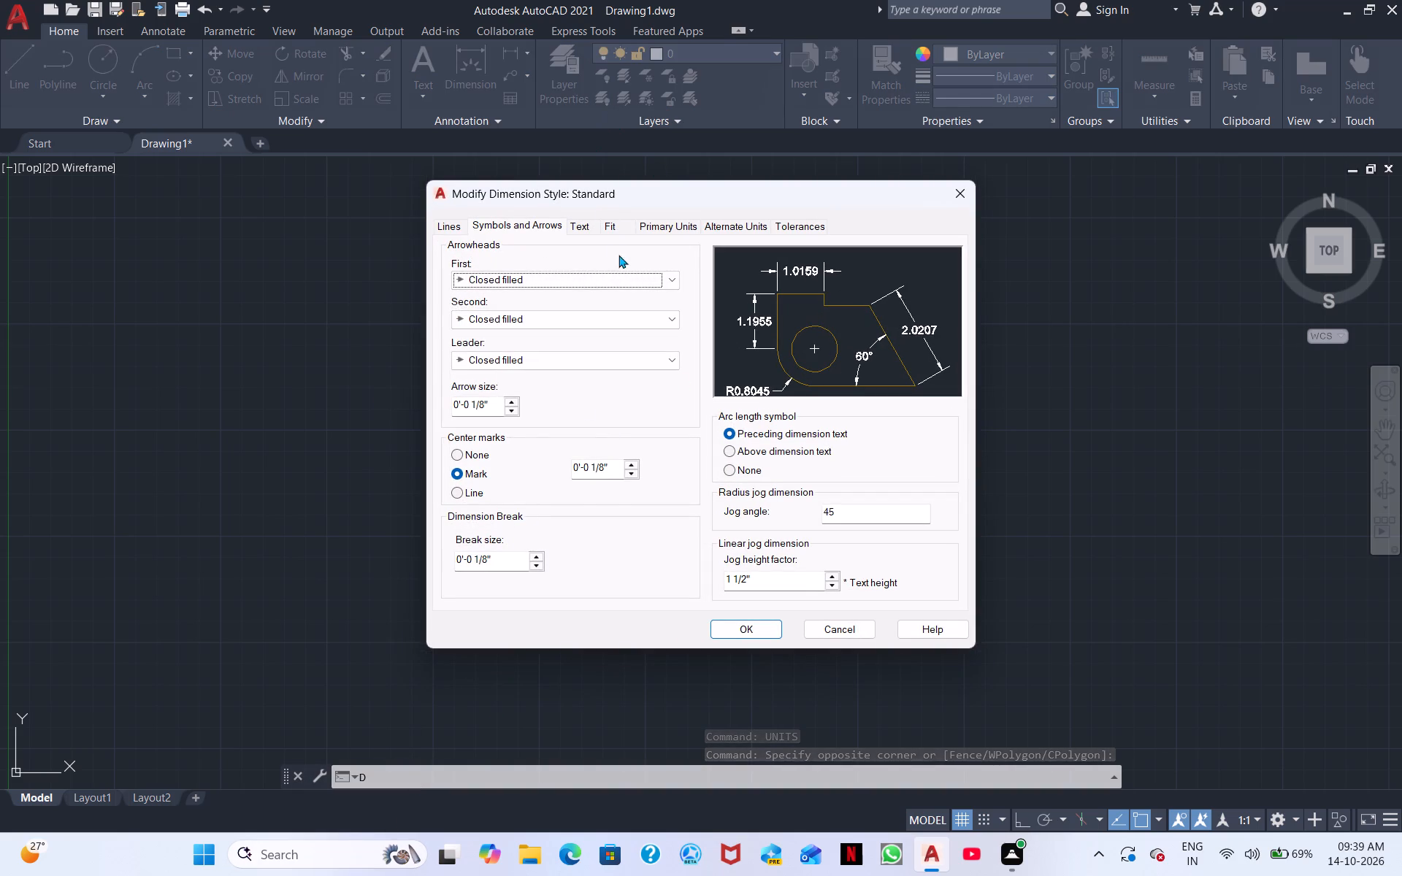
click(656, 223)
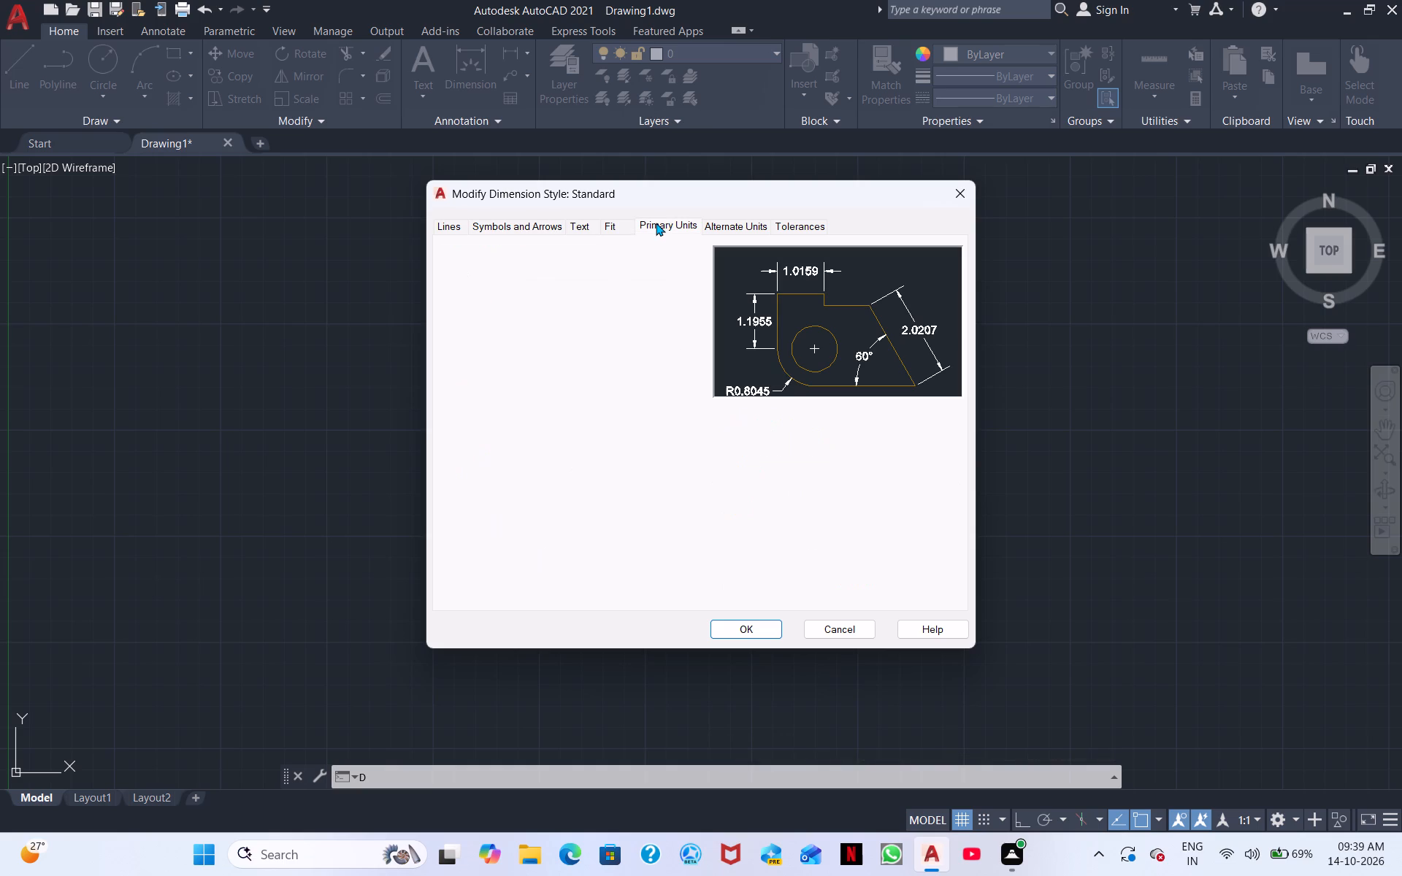
click(582, 258)
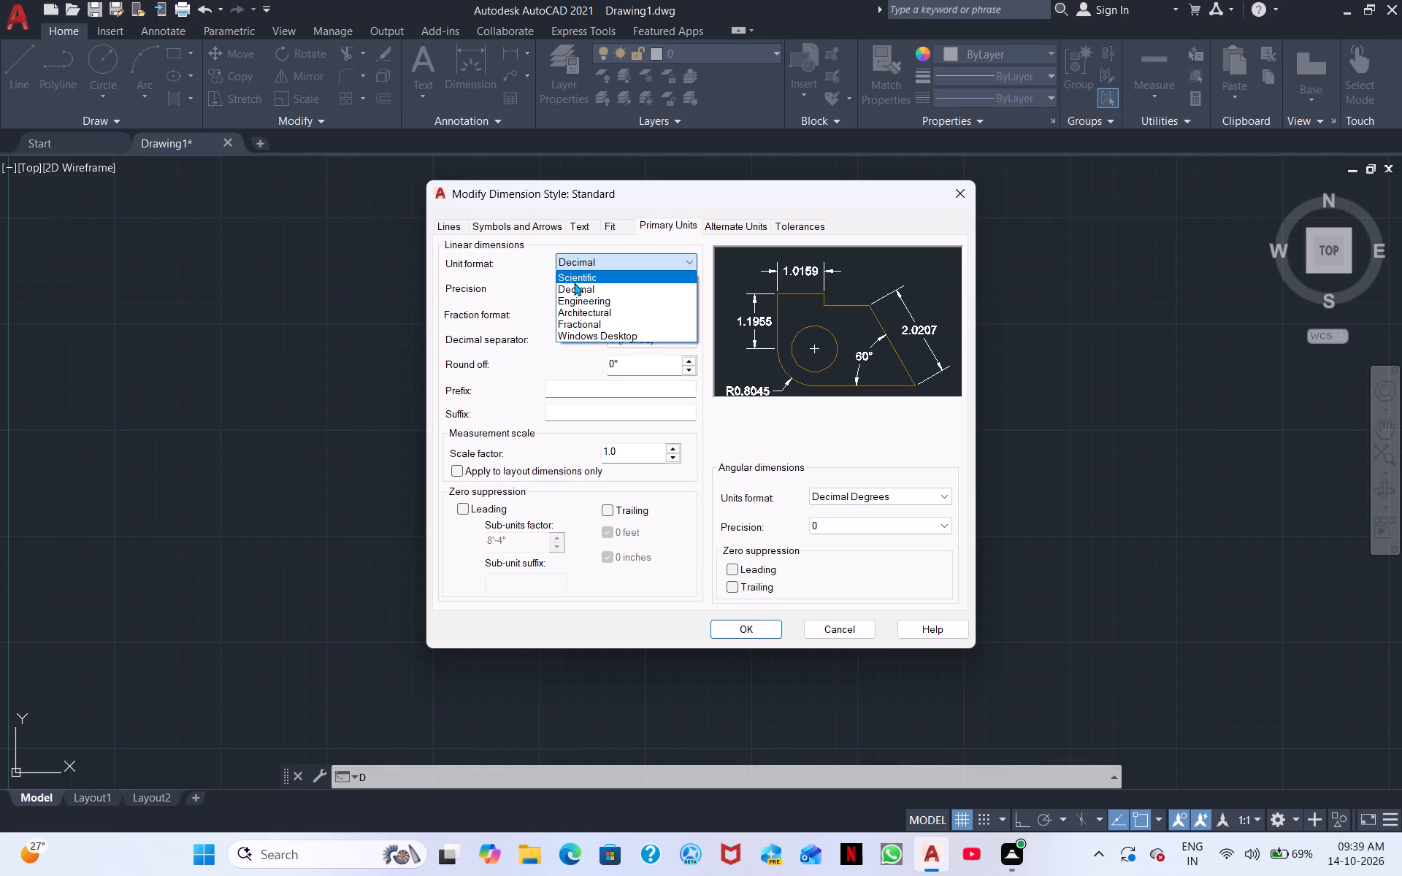
click(583, 307)
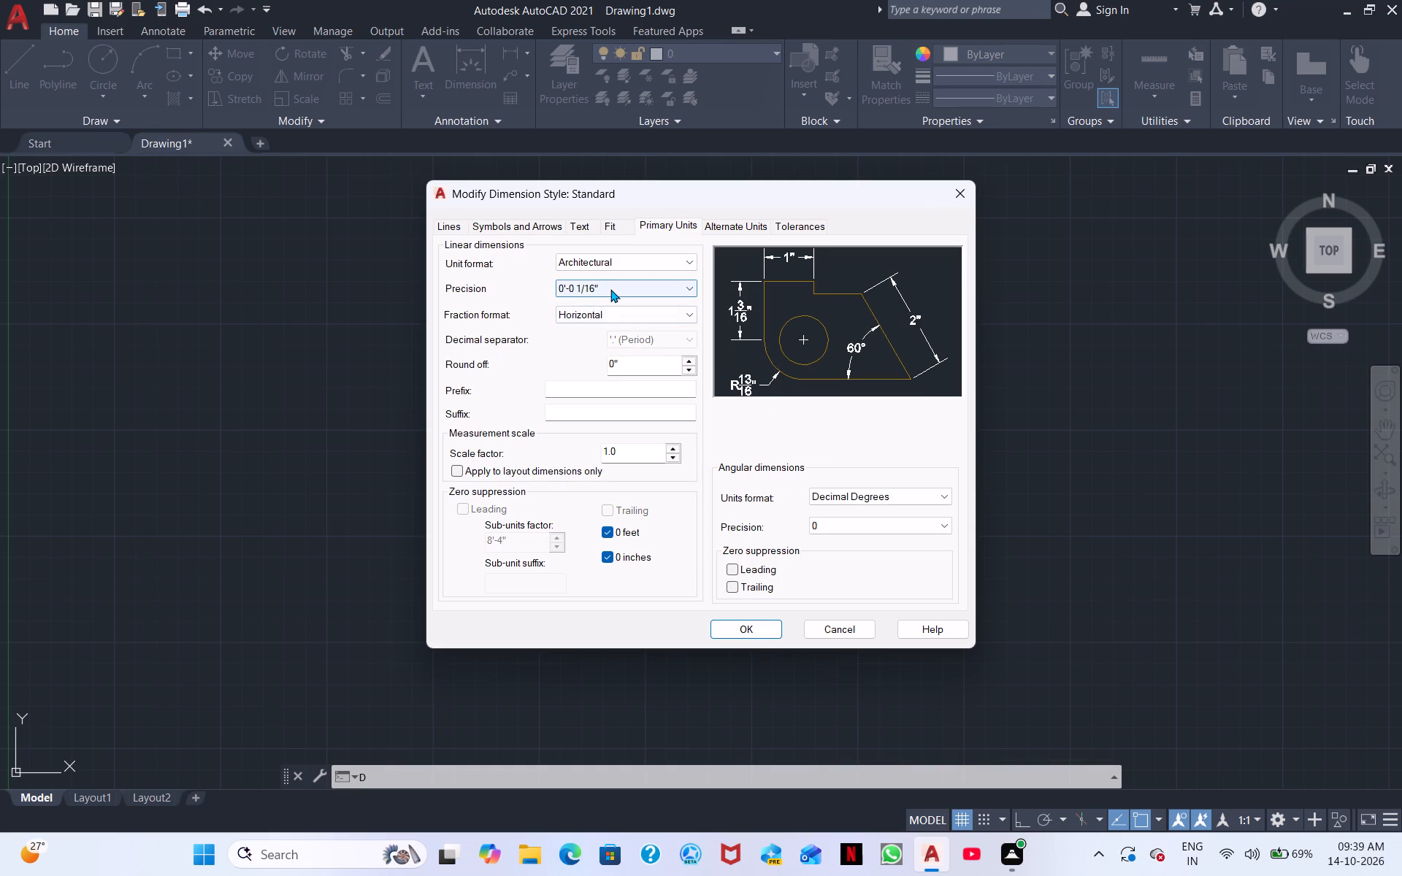
click(610, 289)
click(609, 316)
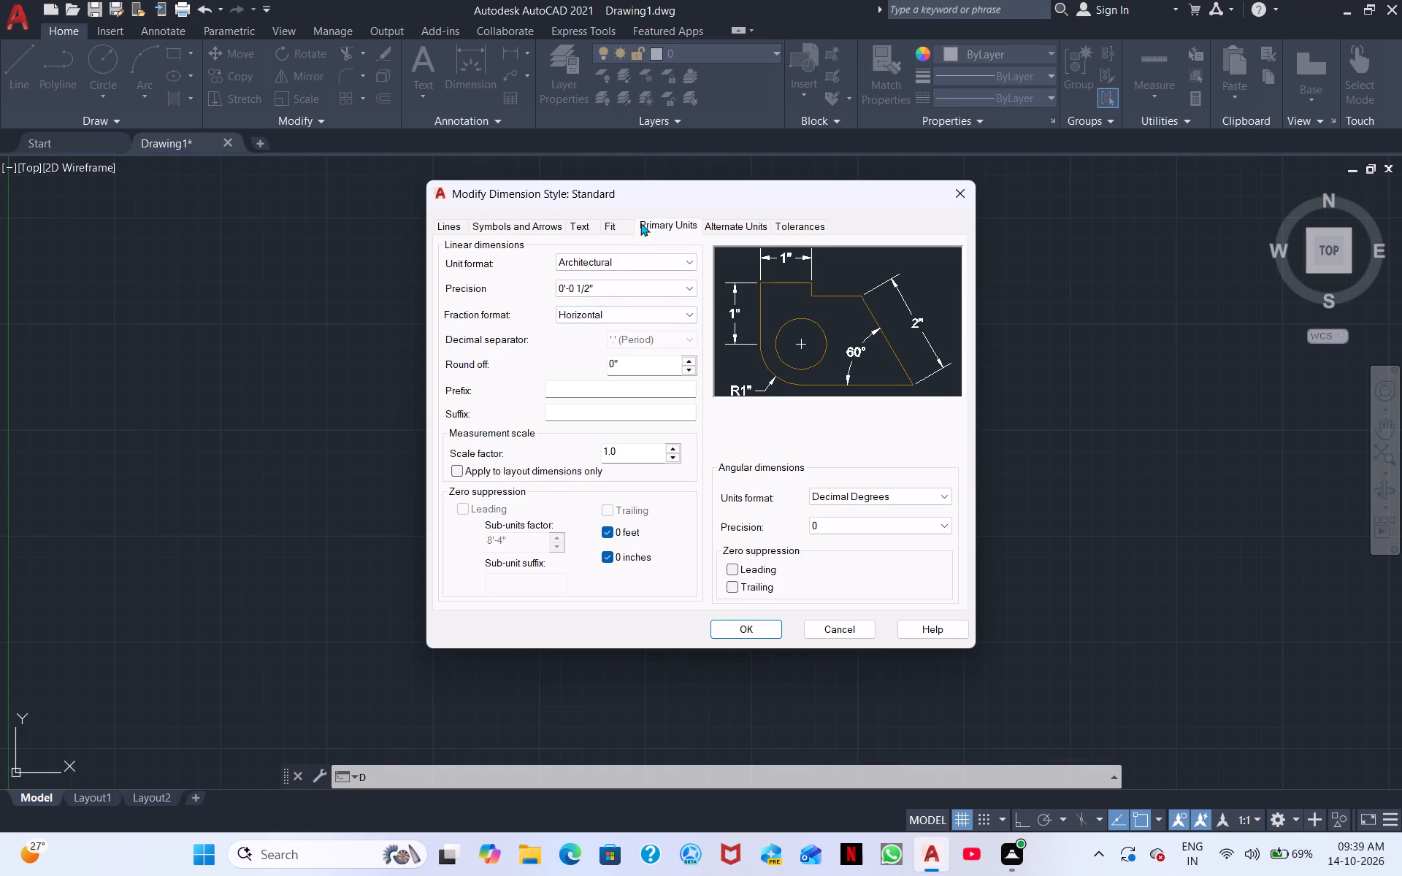
Set the Standard dimension style's text height to 5".
click(586, 225)
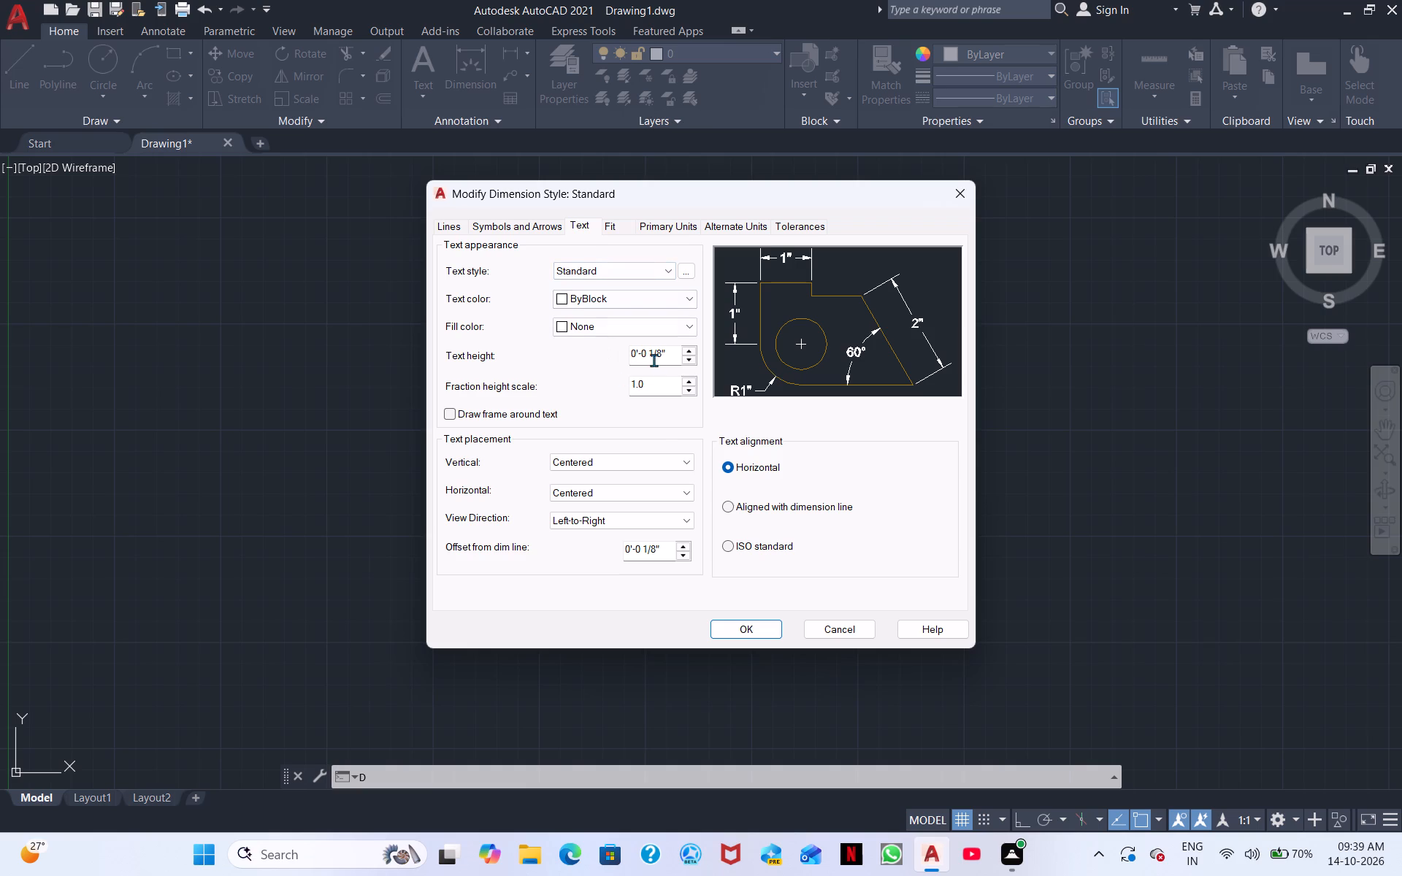
drag(669, 352, 623, 354)
key(BackSpace)
text(5")
key(Return)
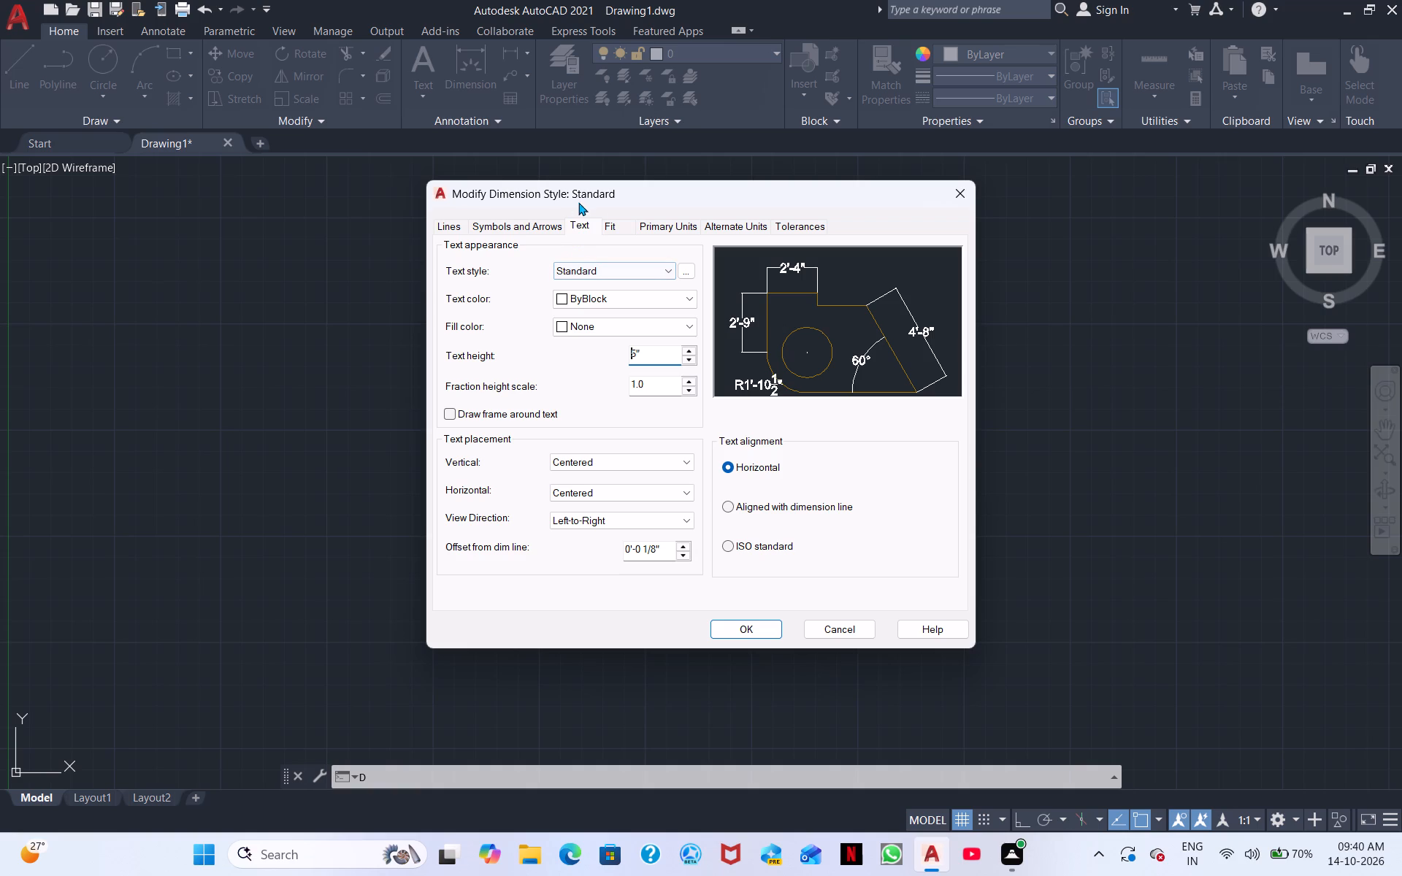
Set the Standard dimension style's arrow size to 4" and accept the style changes.
click(530, 226)
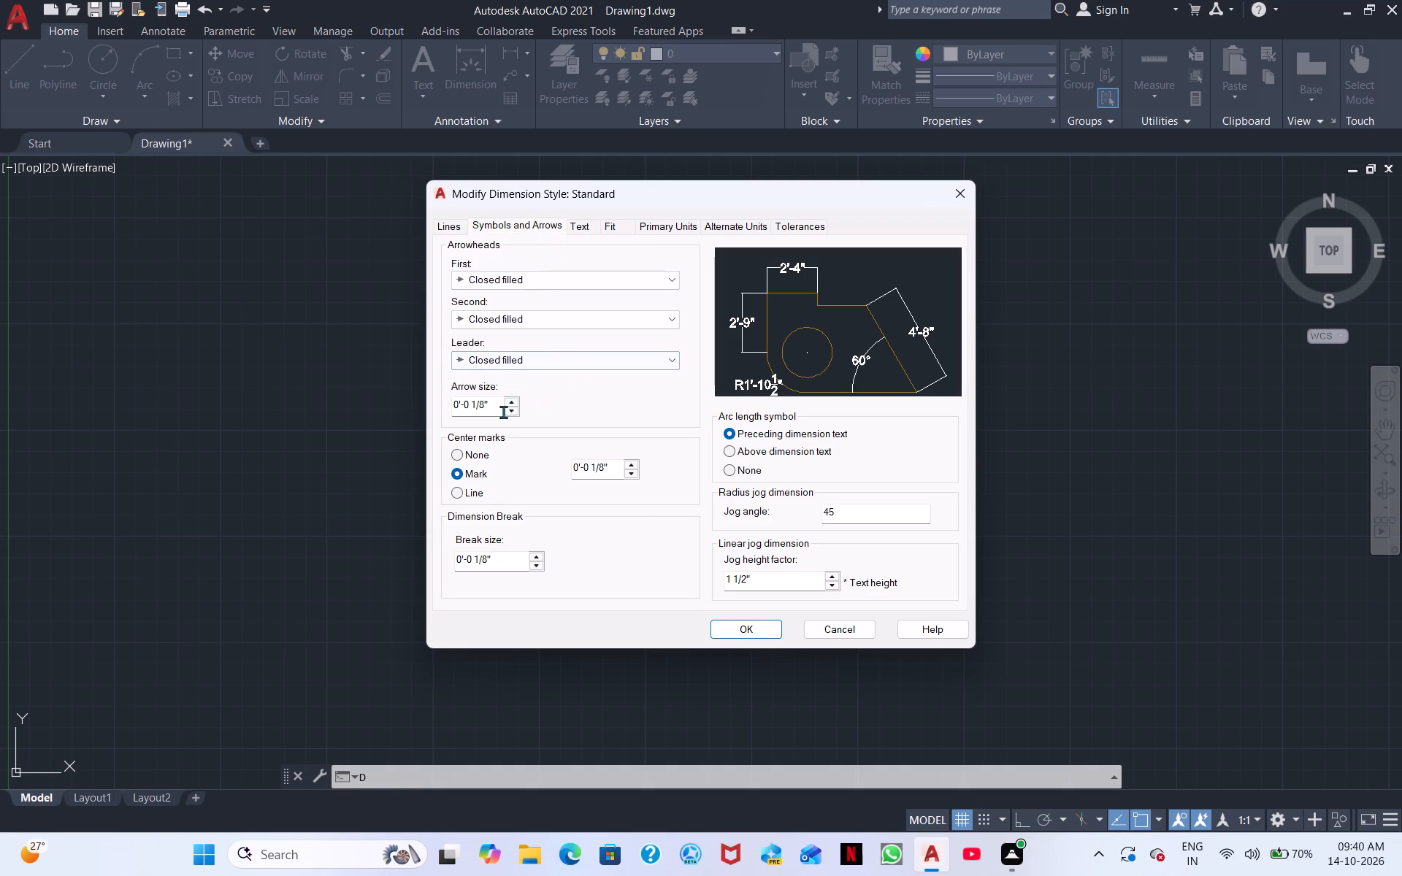
drag(494, 412, 451, 402)
key(BackSpace)
text(4")
key(Return)
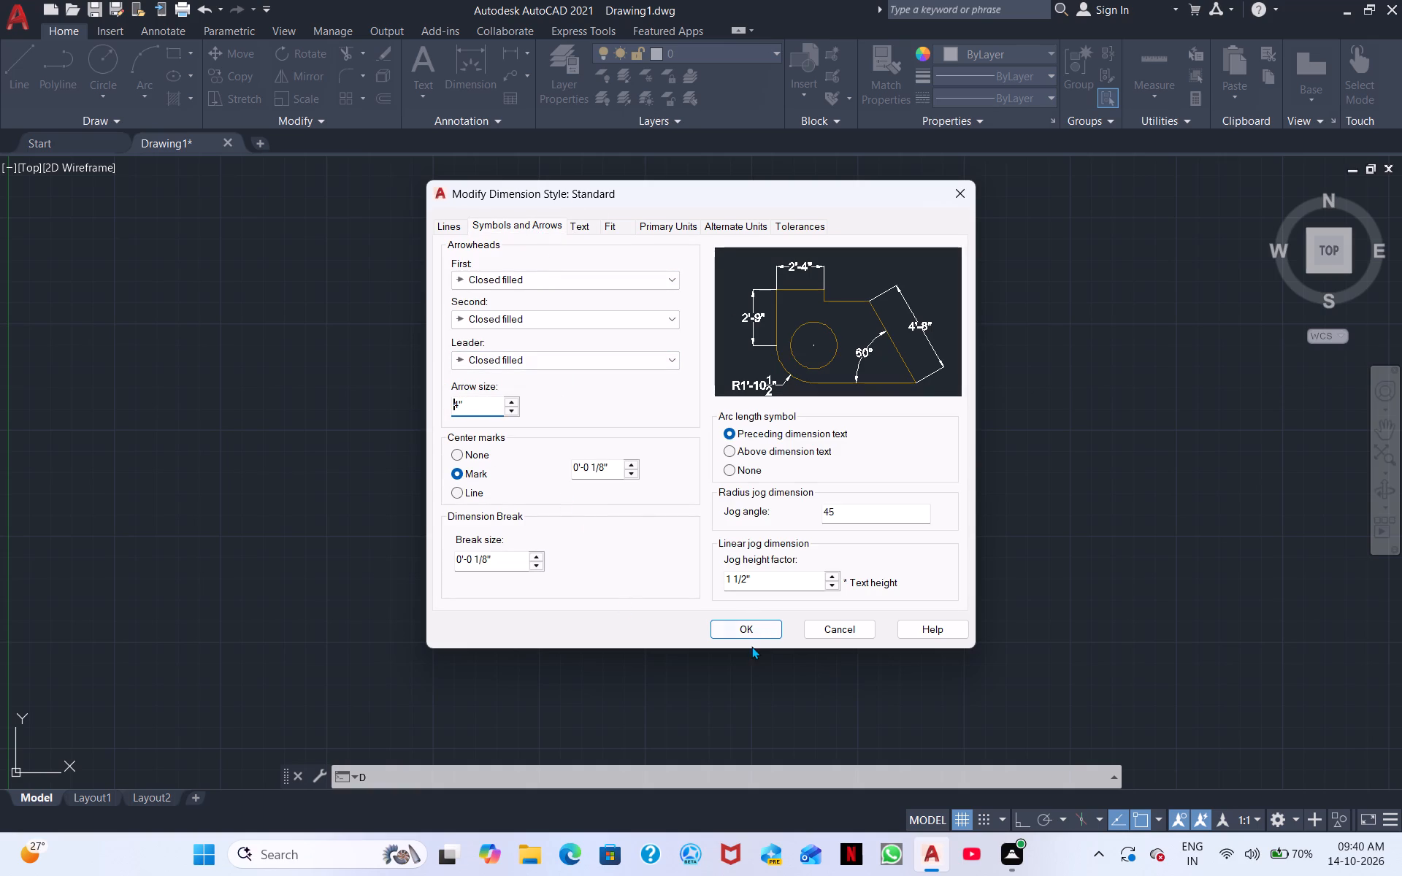
click(751, 626)
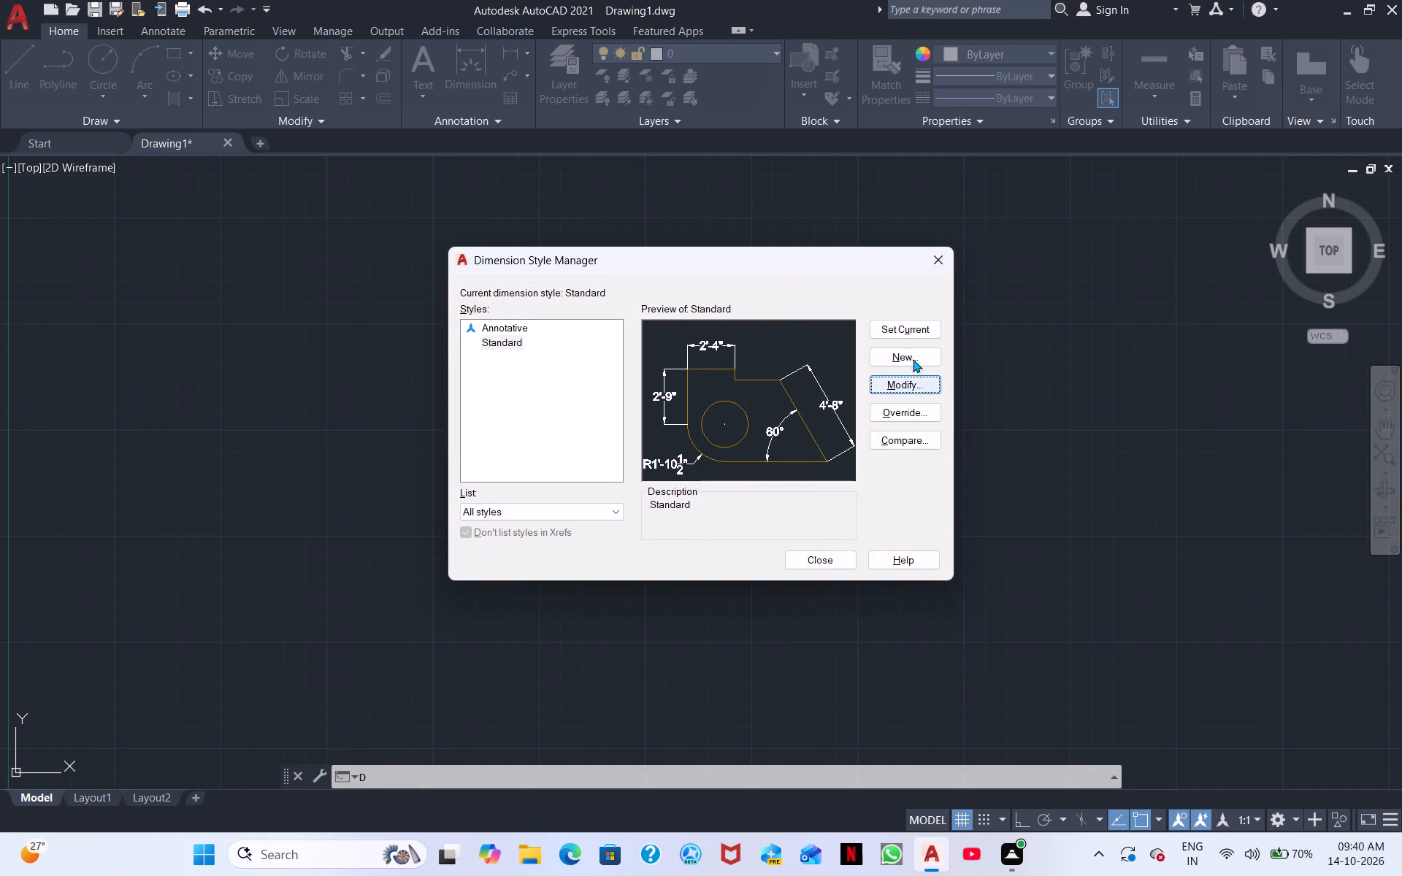
Make the Standard dimension style current and close the style manager.
click(911, 327)
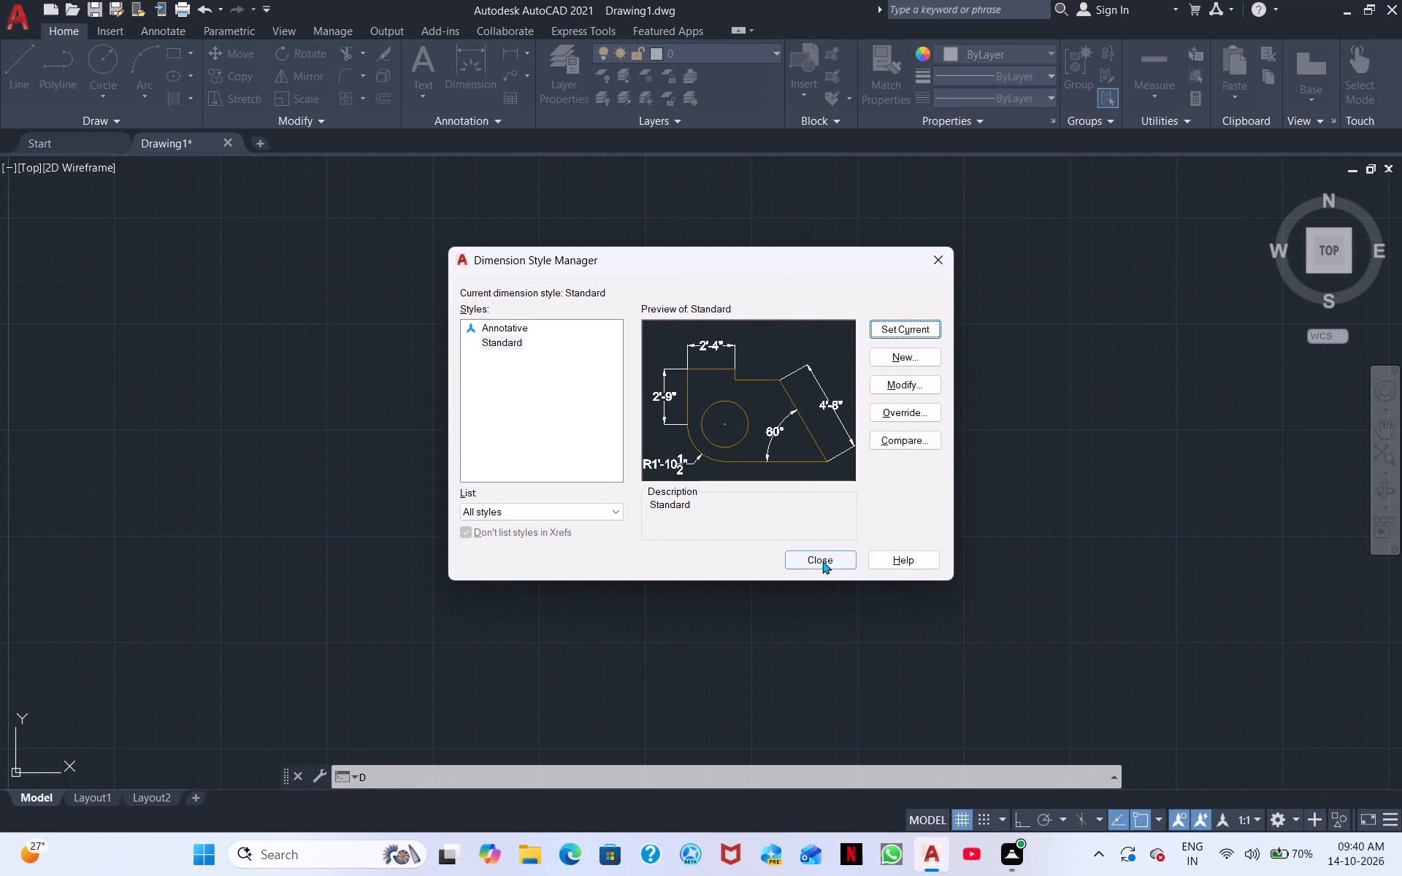
double_click(821, 553)
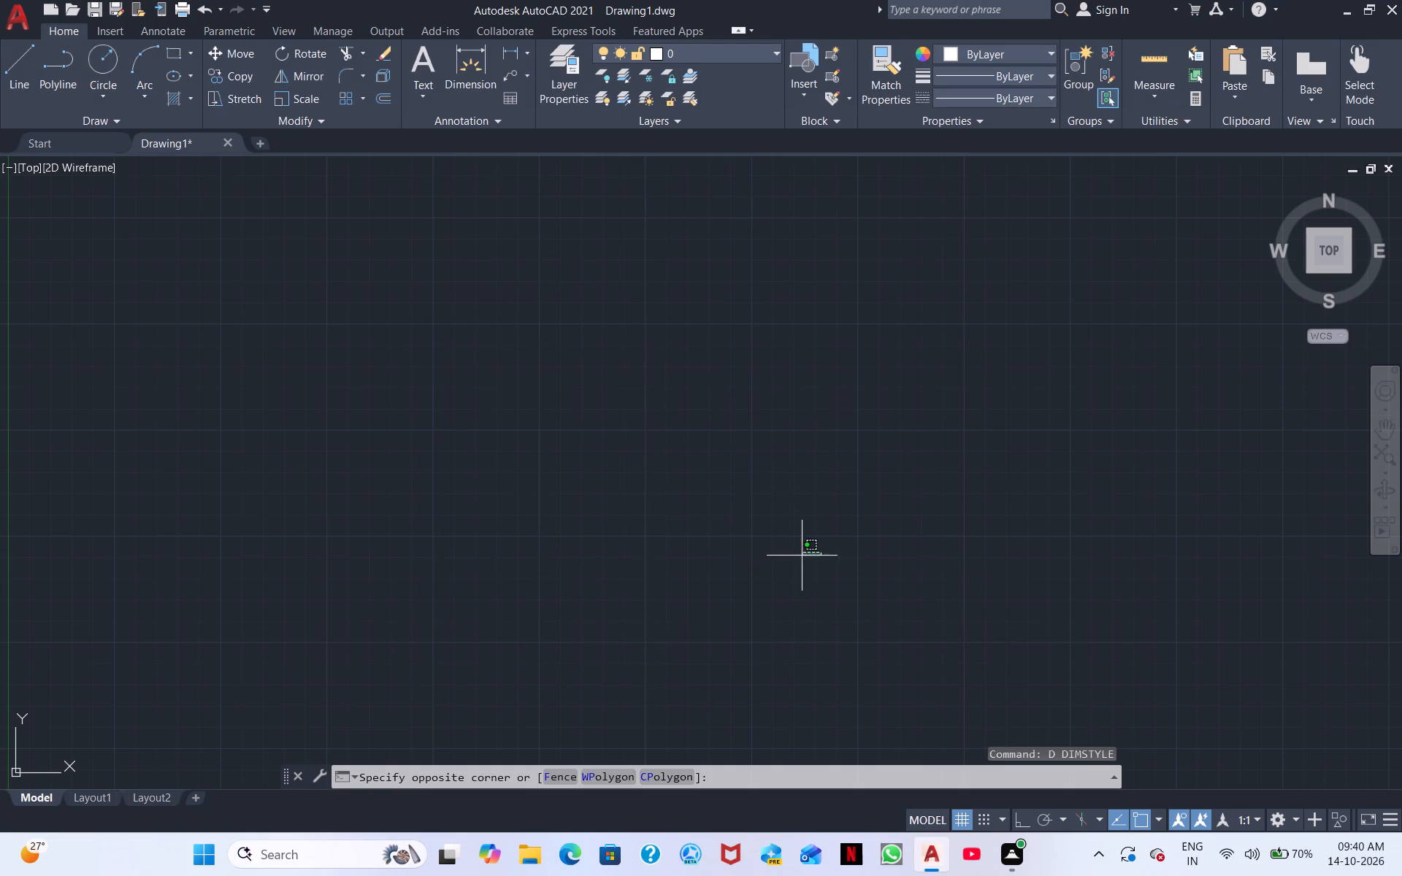
click(640, 577)
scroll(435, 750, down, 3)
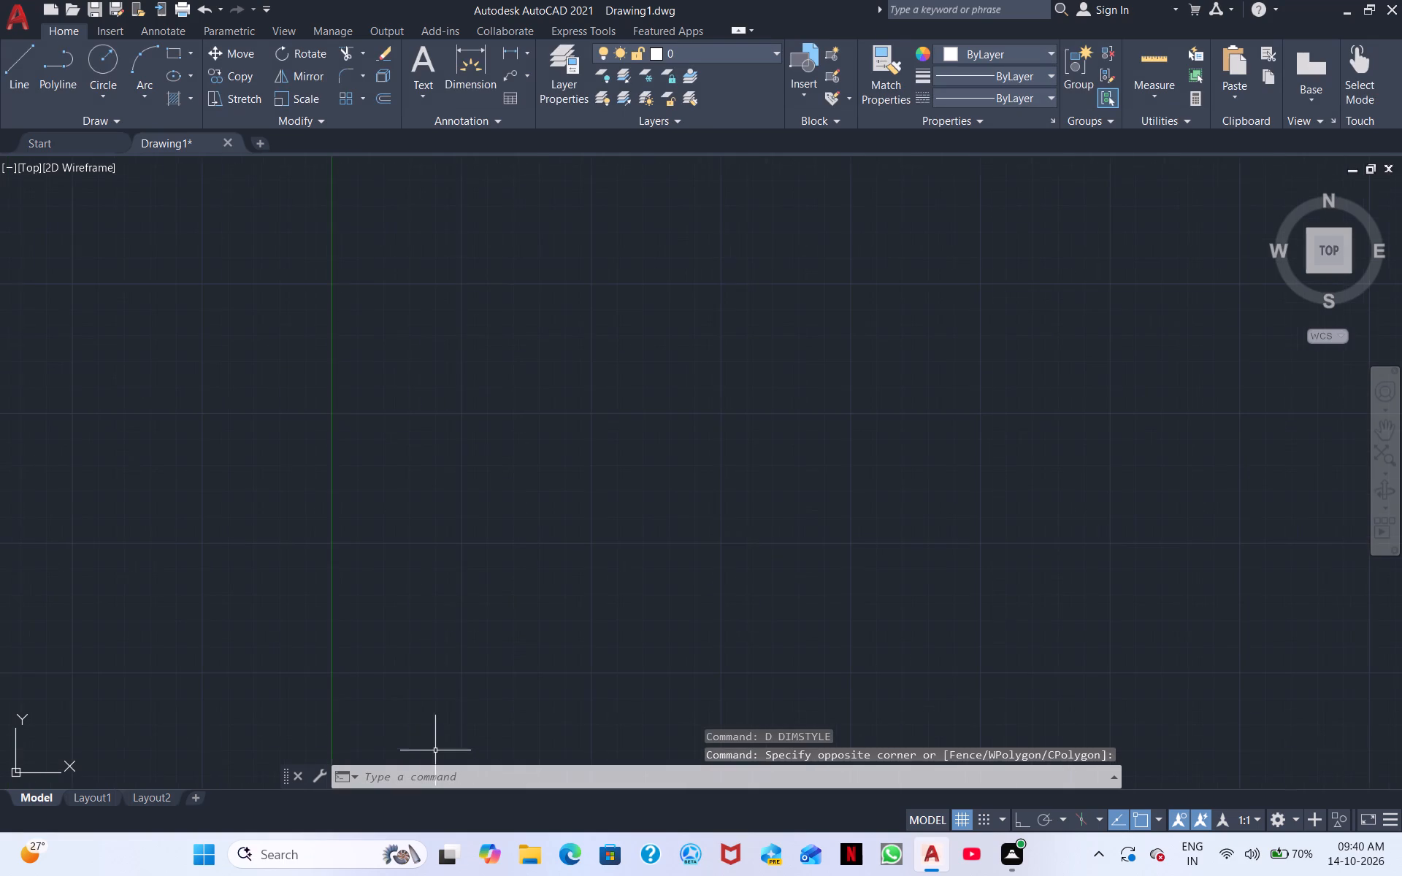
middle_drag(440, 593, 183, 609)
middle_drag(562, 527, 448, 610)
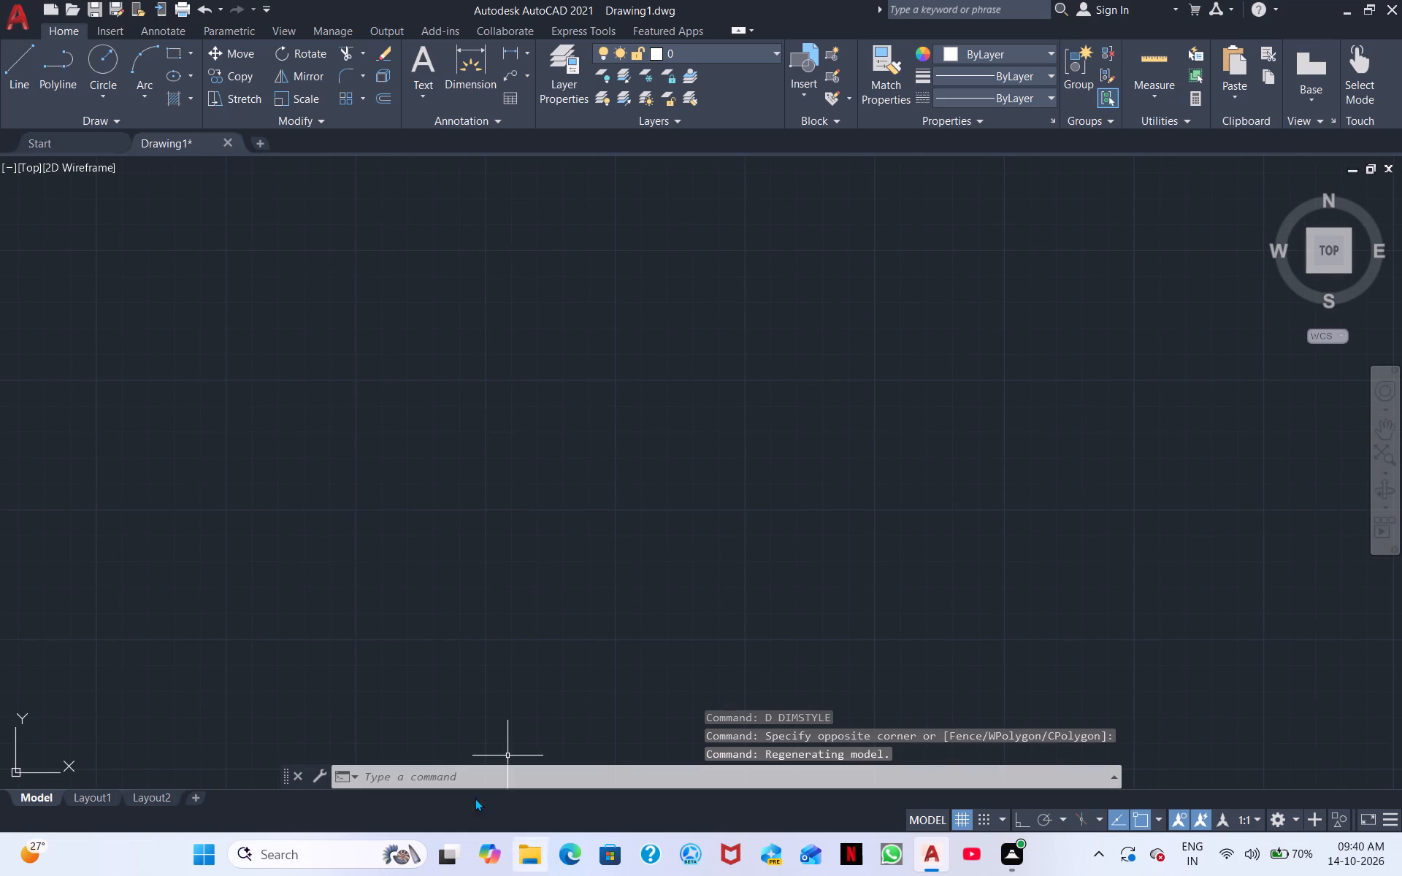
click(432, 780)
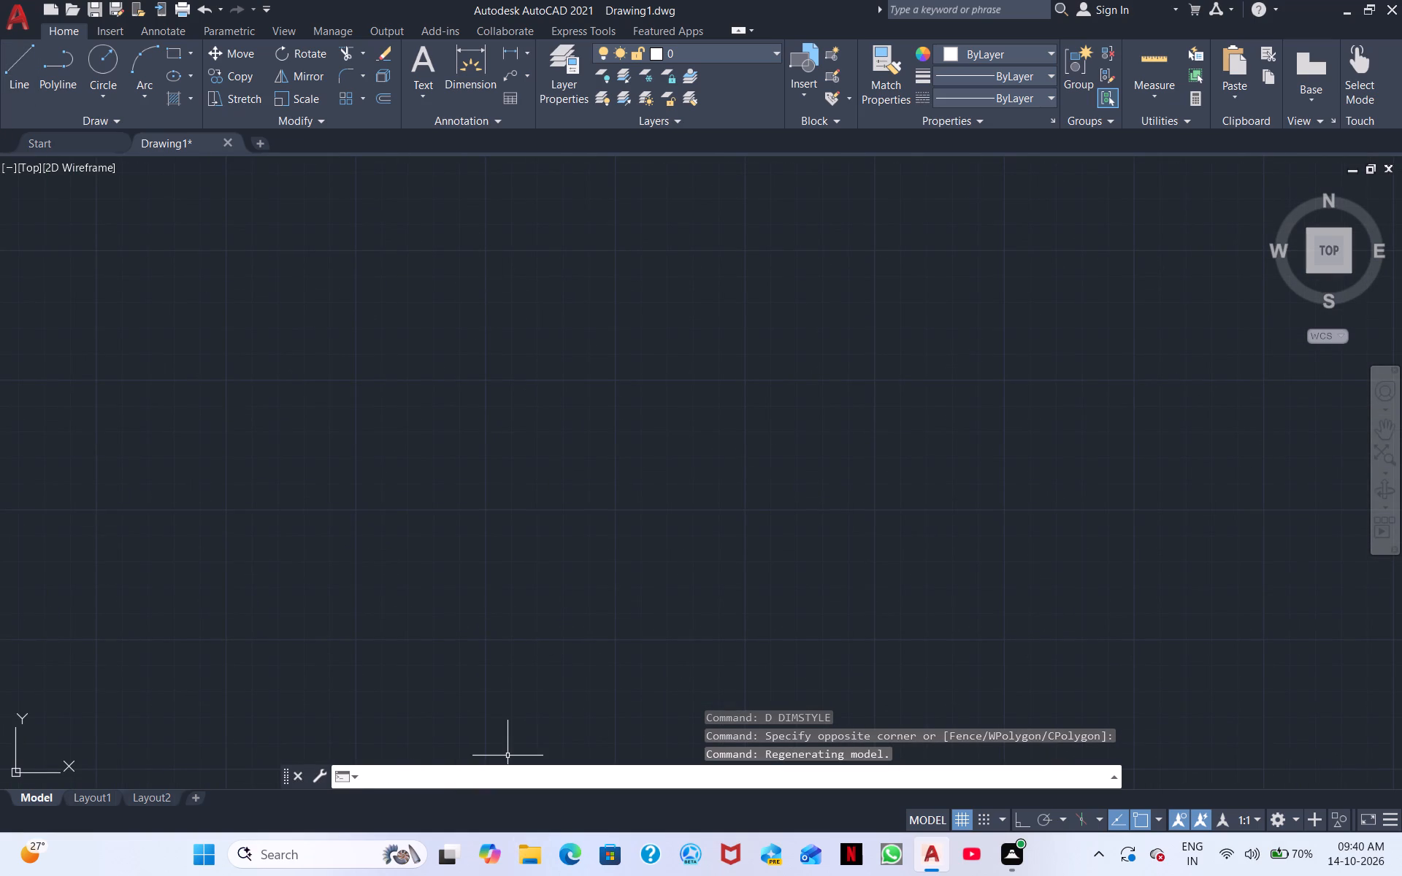
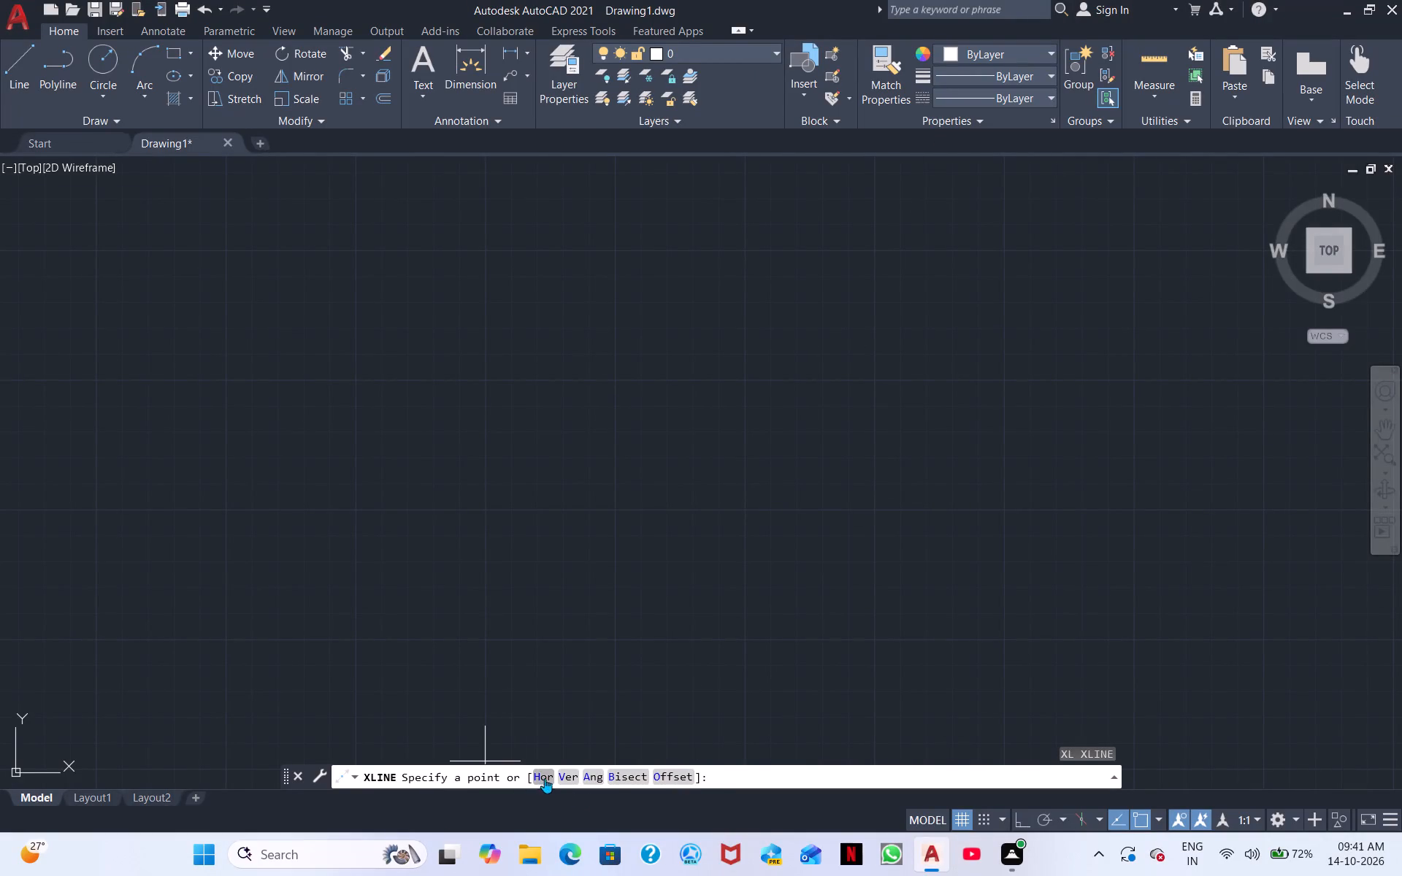
Draw a vertical construction line through a point in the empty drawing area.
click(572, 775)
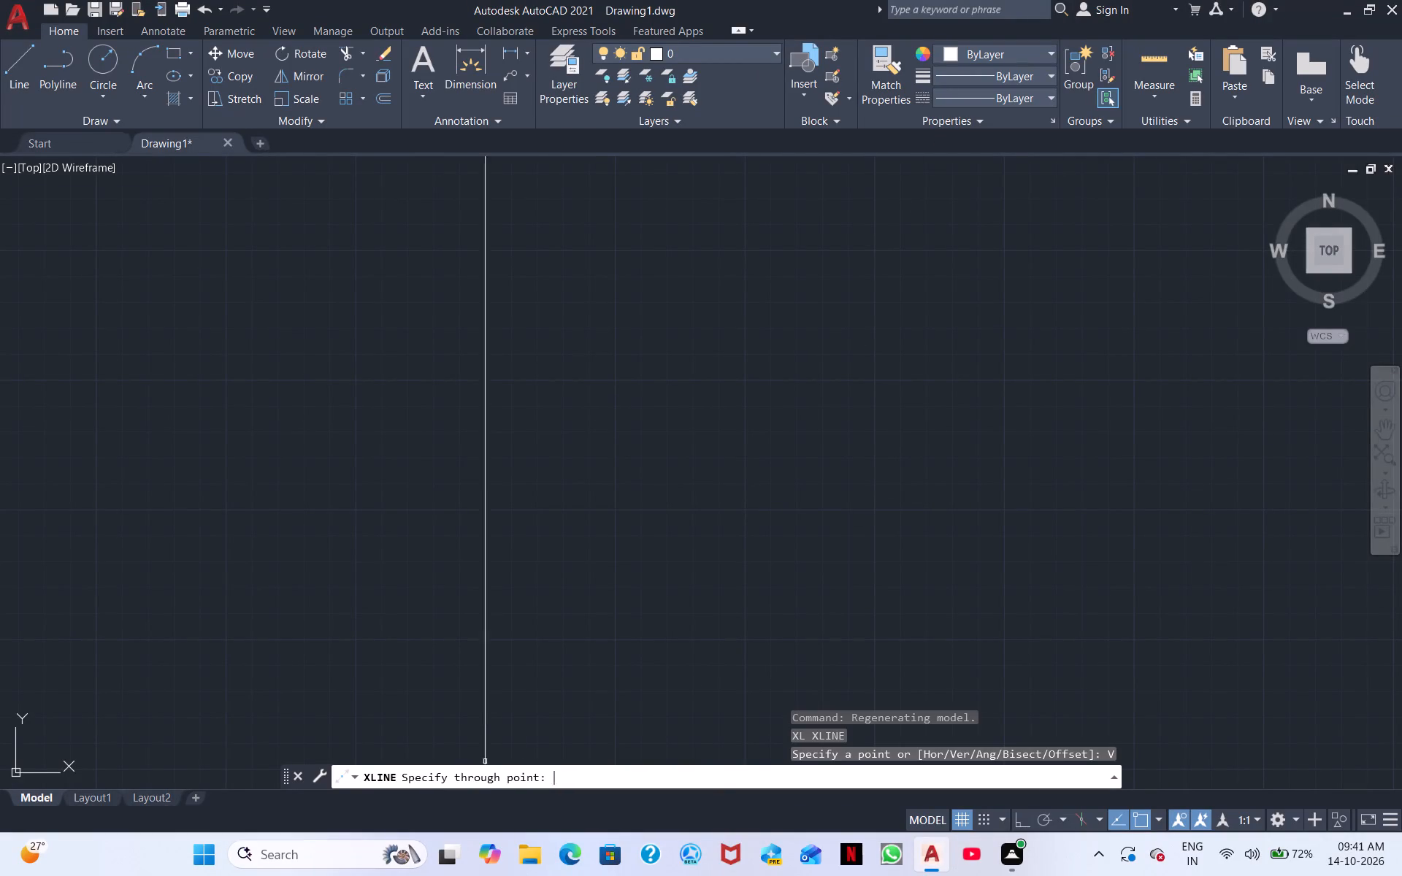
click(402, 637)
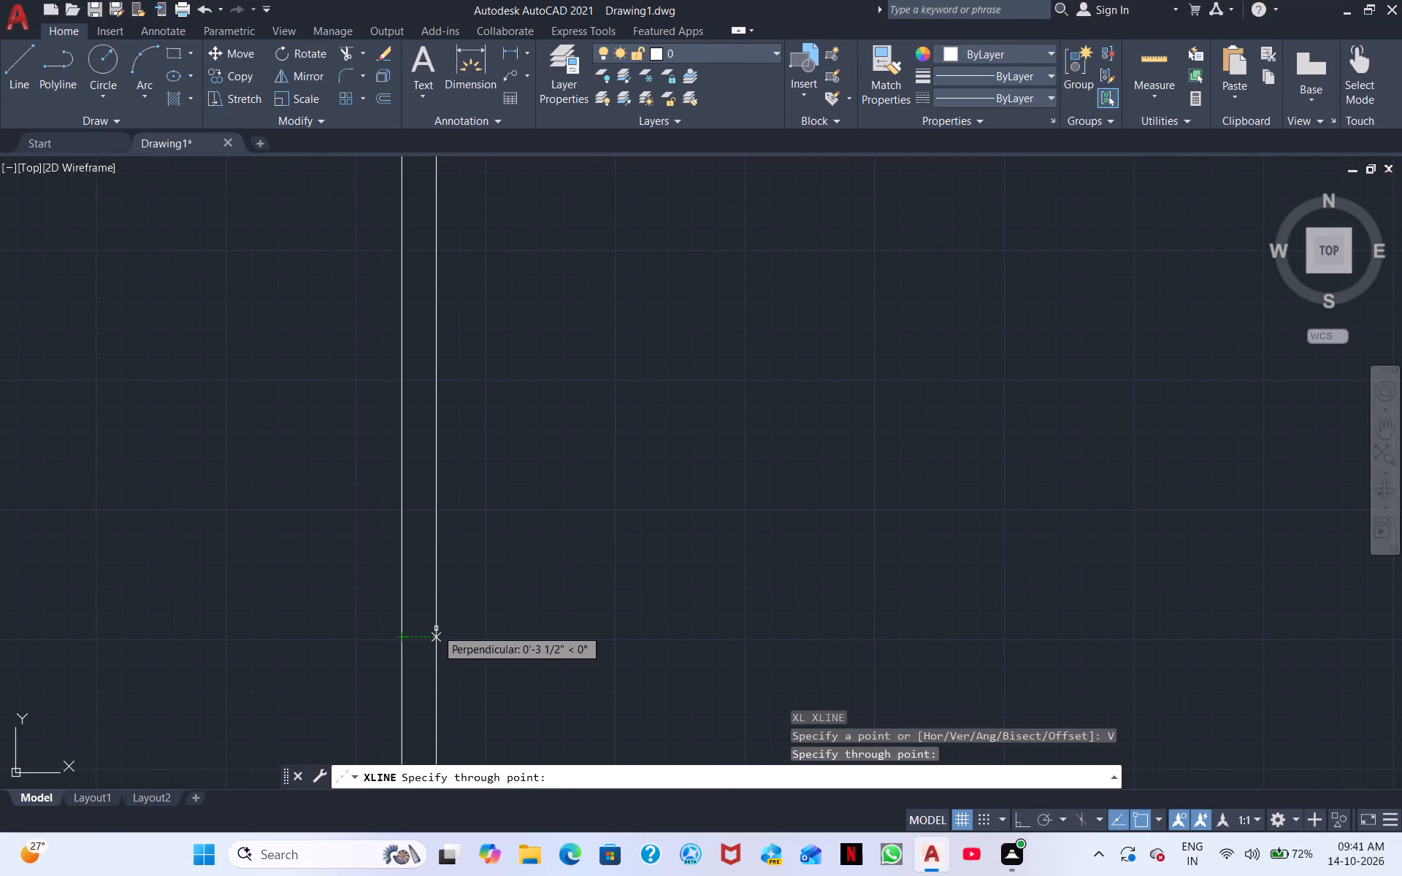
right_click(501, 614)
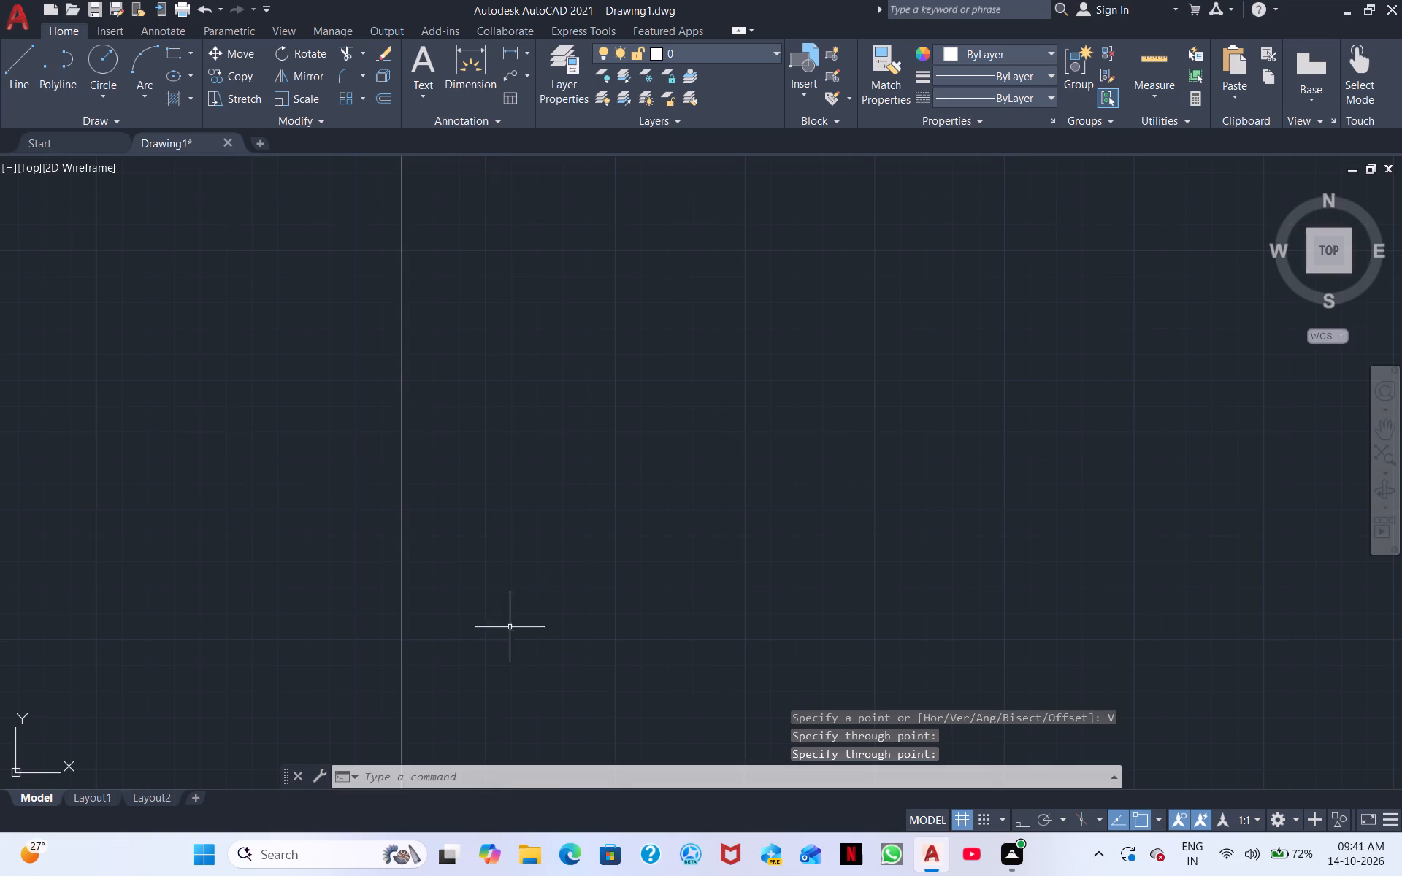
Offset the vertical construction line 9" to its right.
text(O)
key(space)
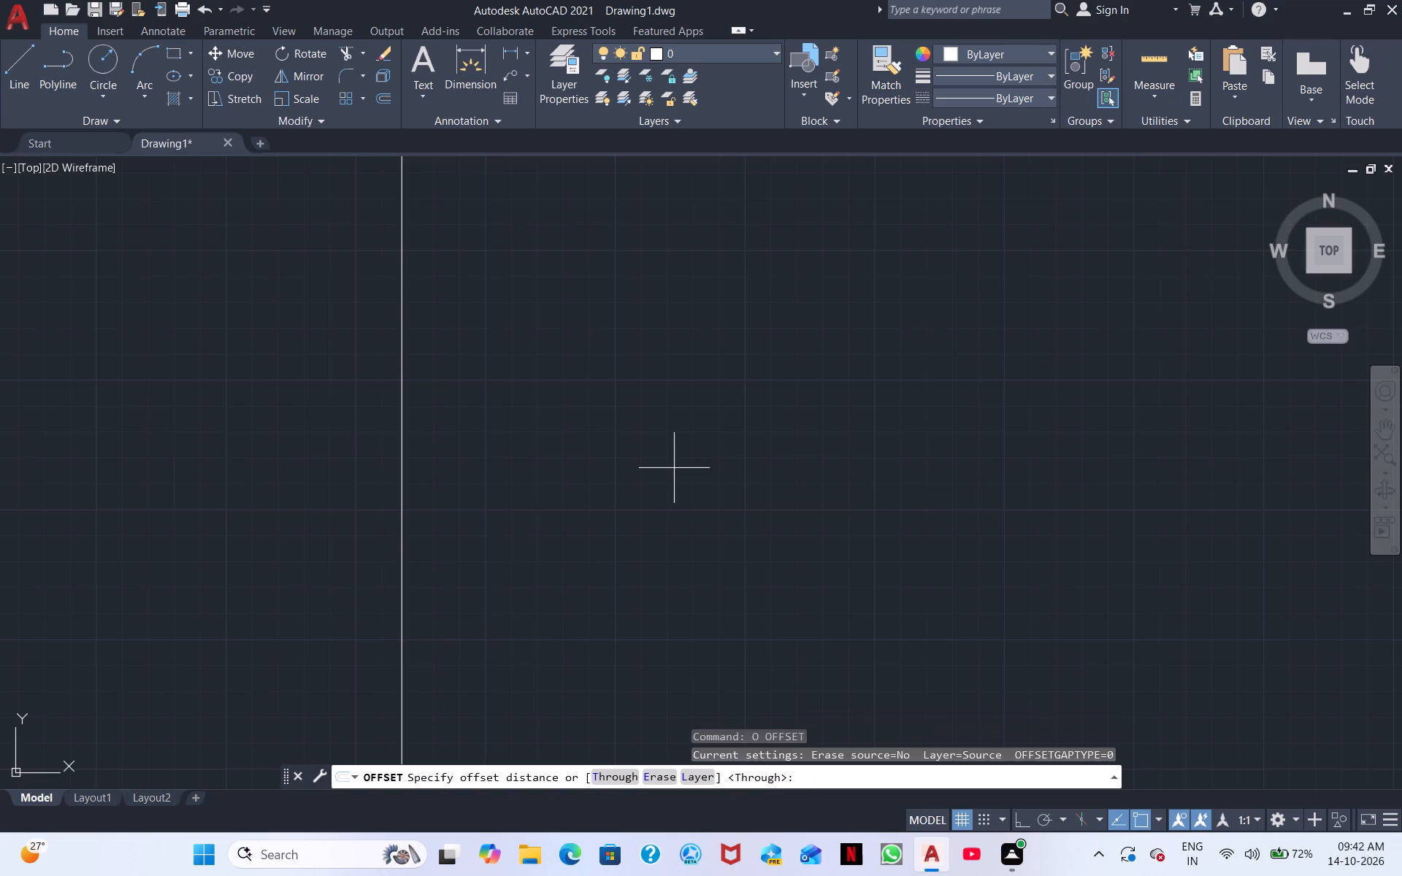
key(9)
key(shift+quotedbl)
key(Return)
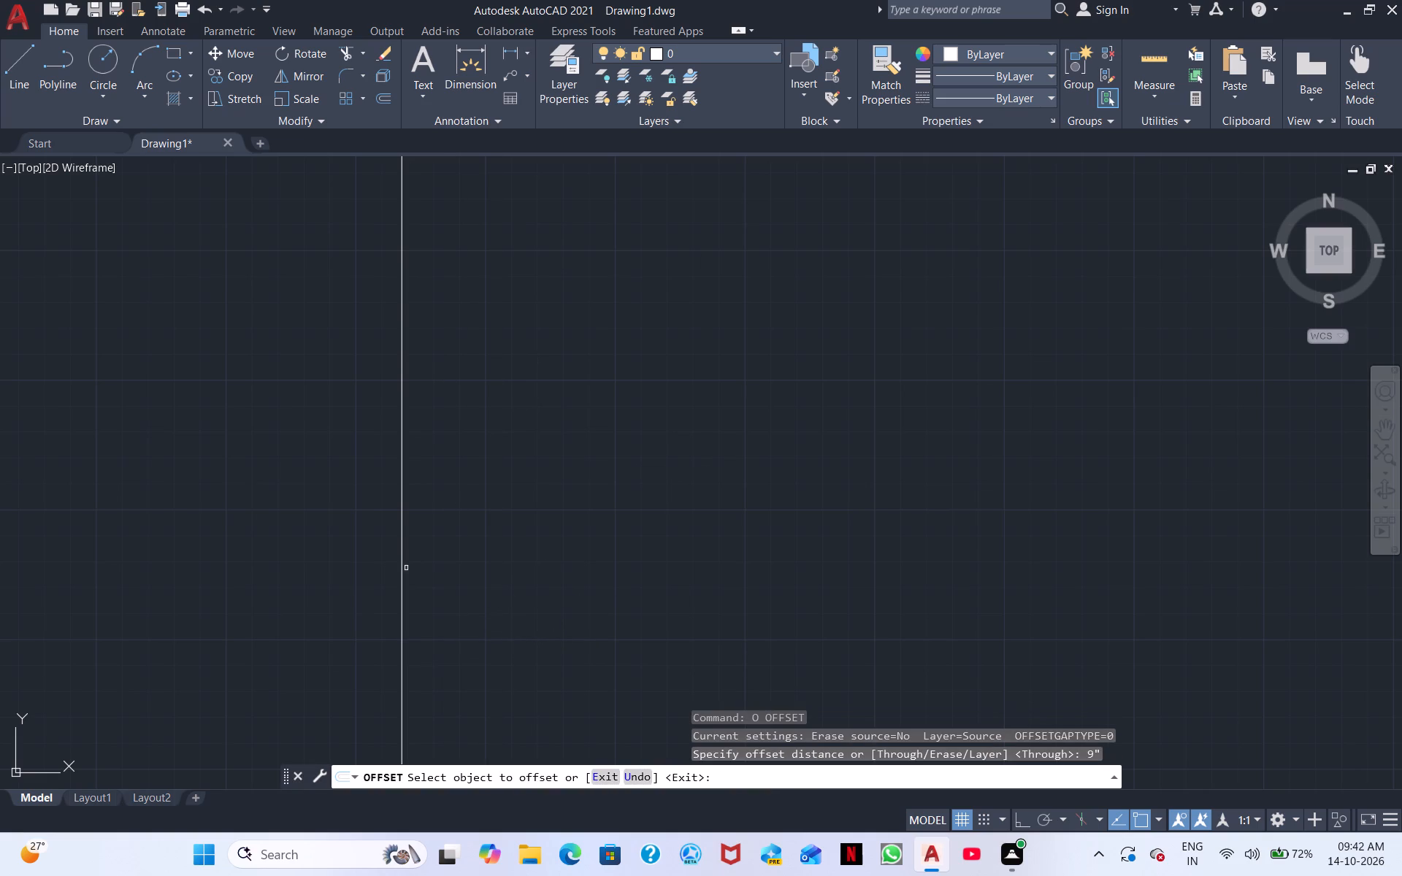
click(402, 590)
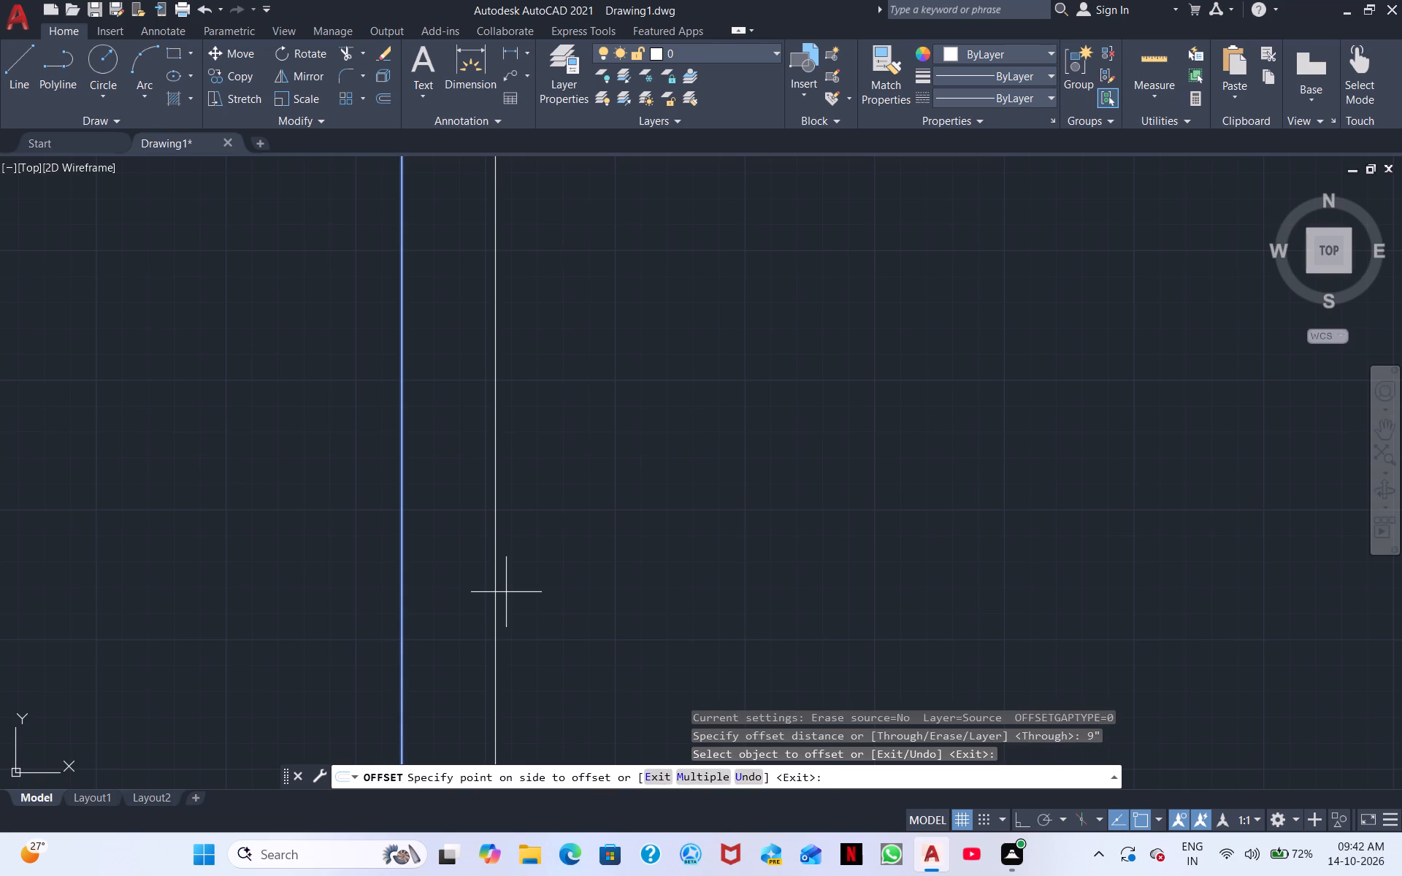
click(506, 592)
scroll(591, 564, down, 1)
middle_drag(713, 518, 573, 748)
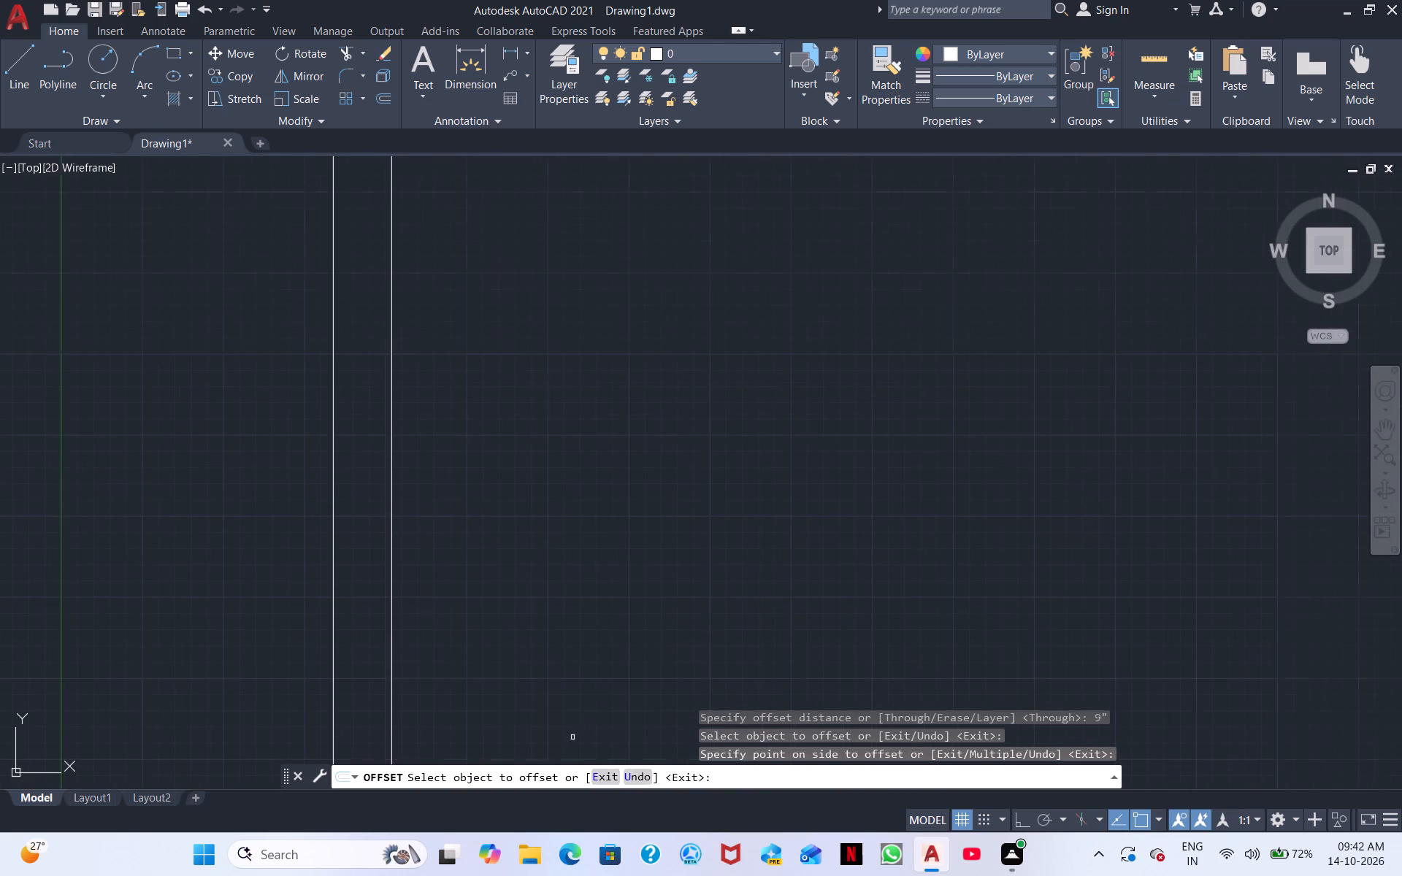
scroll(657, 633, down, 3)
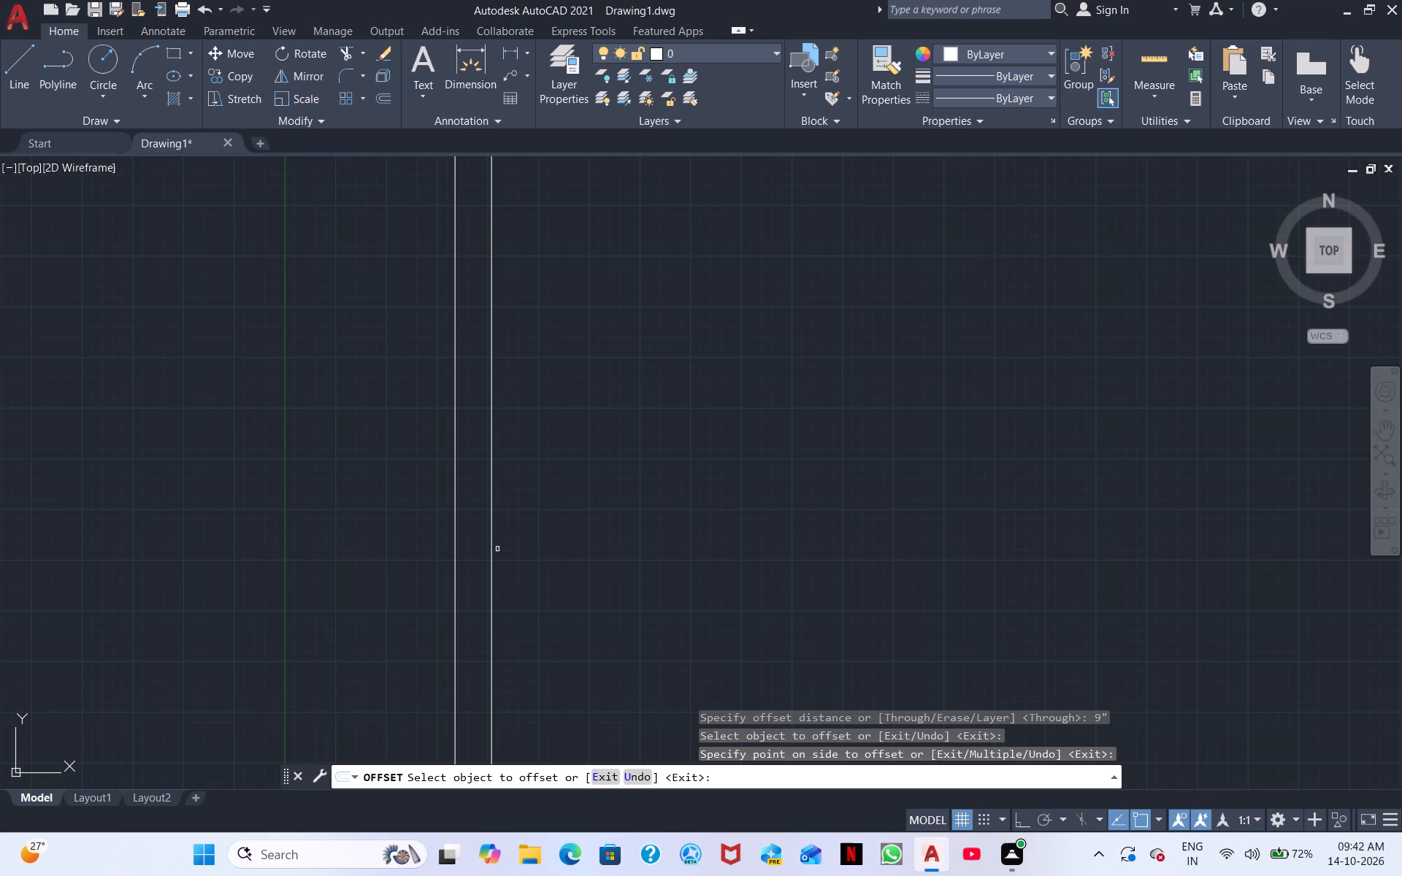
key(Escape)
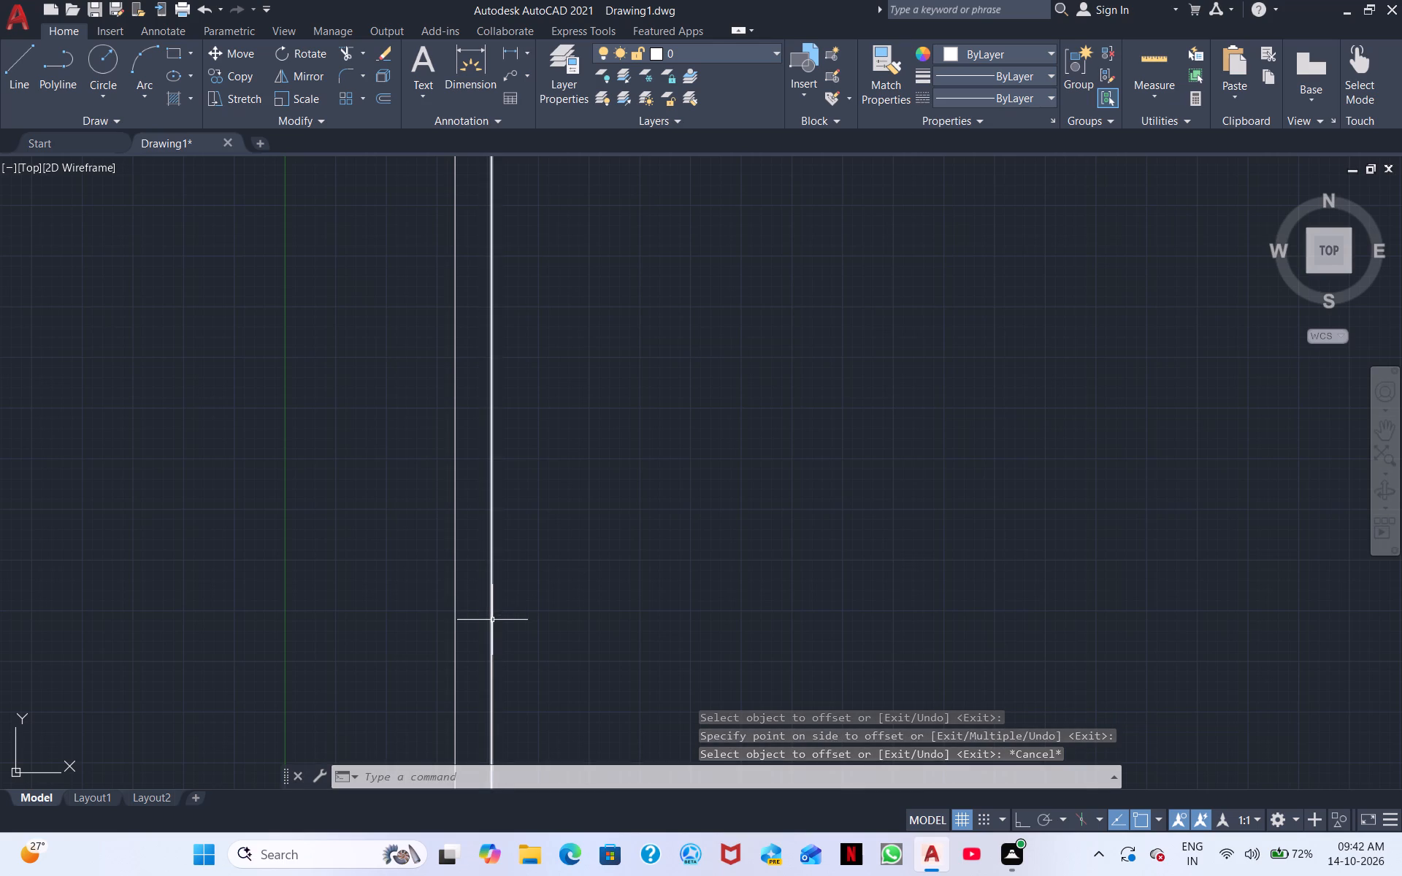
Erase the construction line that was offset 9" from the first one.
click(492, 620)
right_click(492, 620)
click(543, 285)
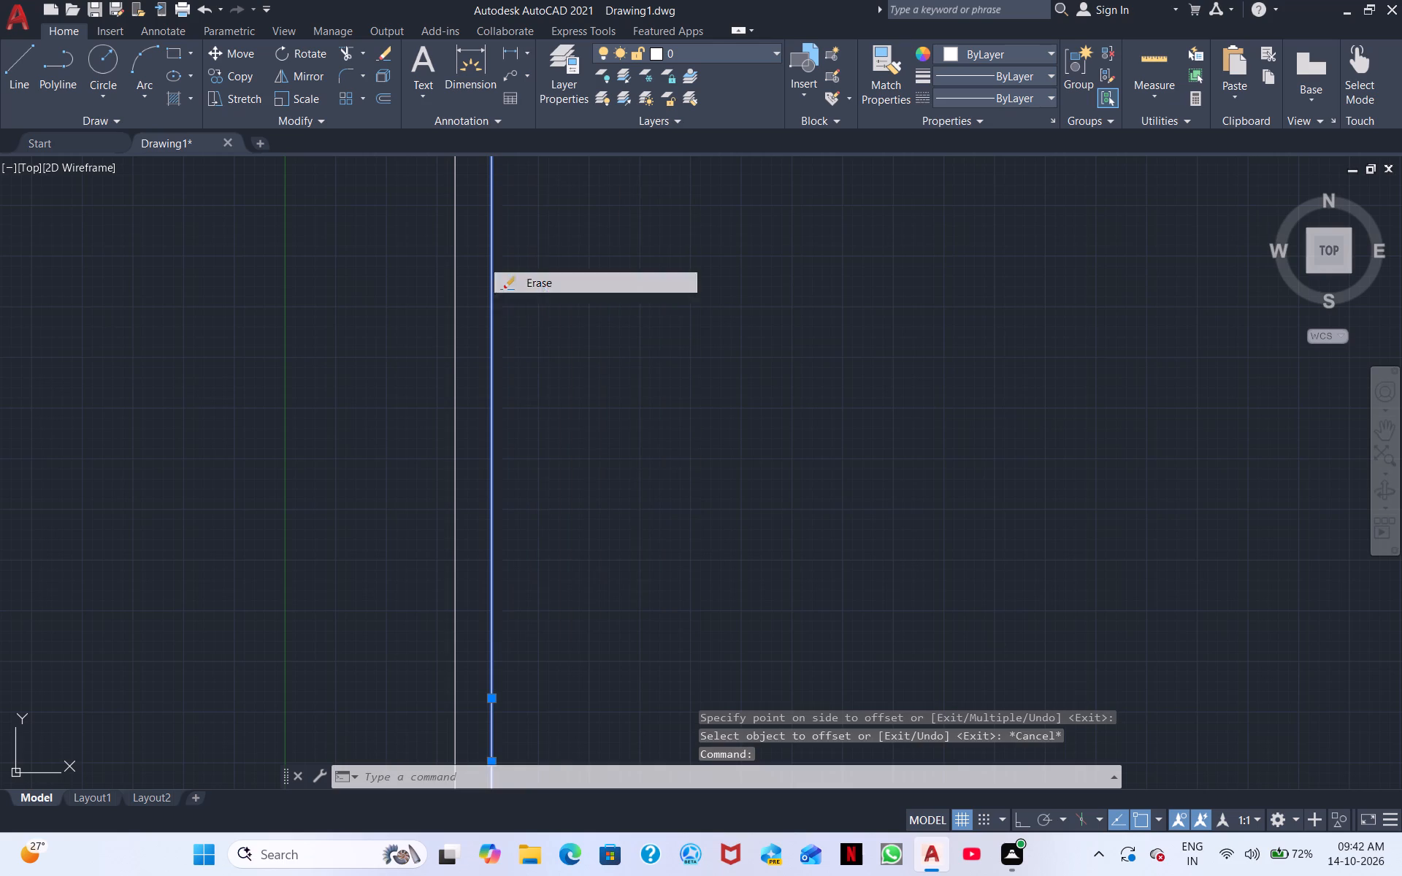
Offset the original vertical construction line 4.5" to its right.
text(O)
key(space)
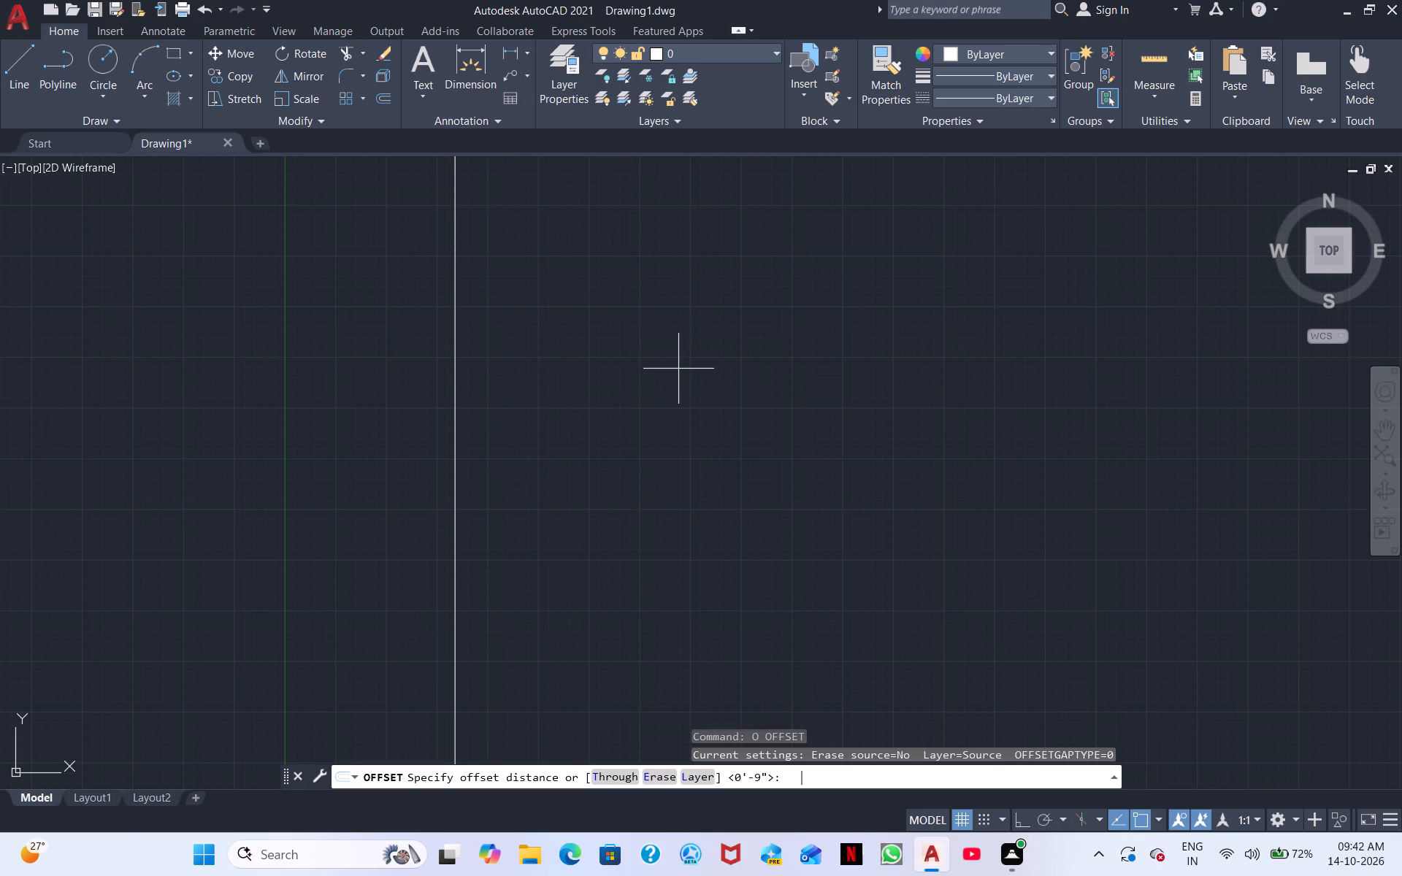
key(4)
text(.5")
key(Return)
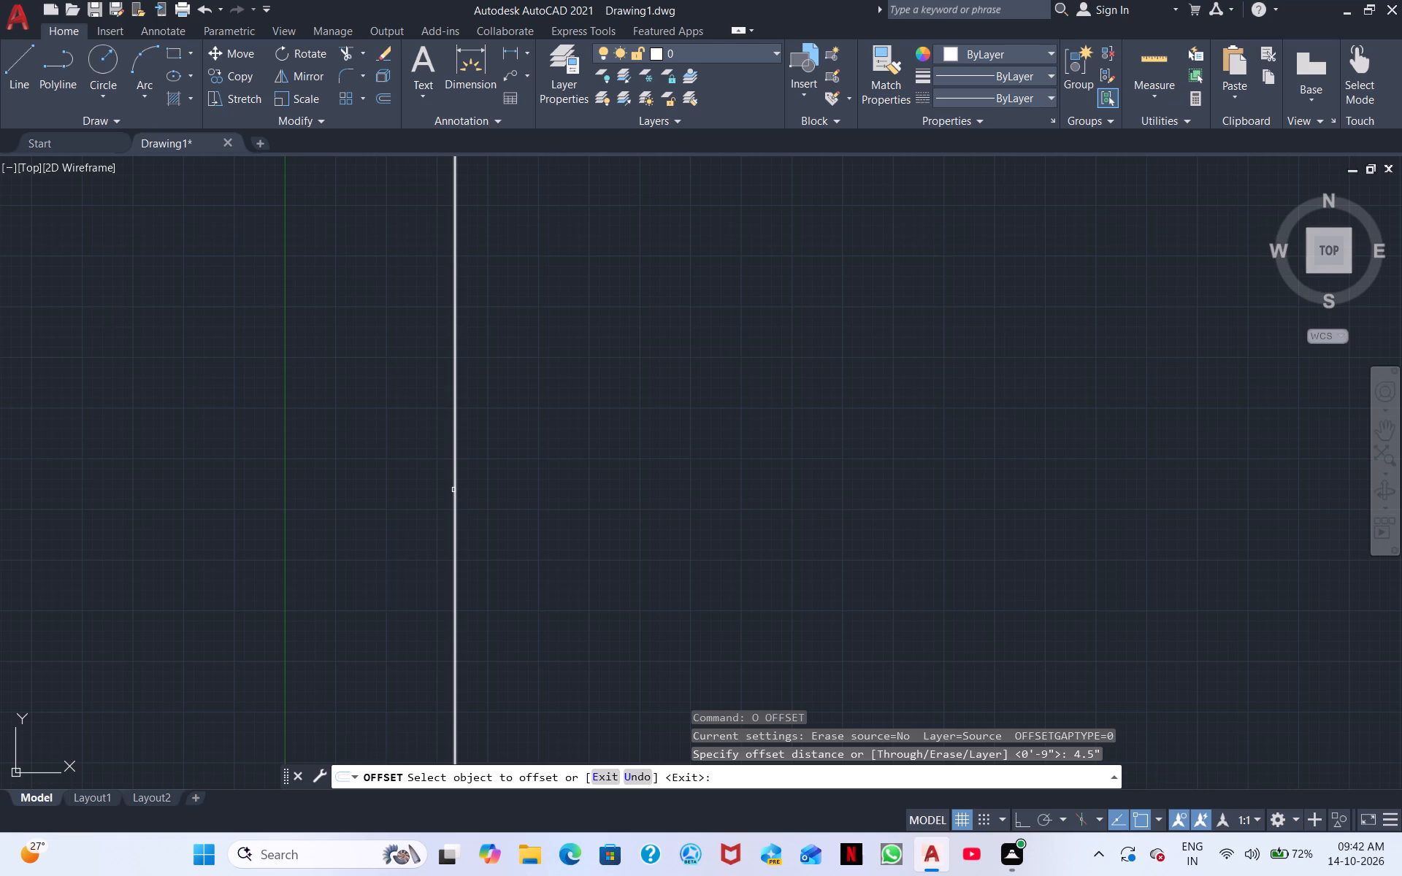
click(456, 495)
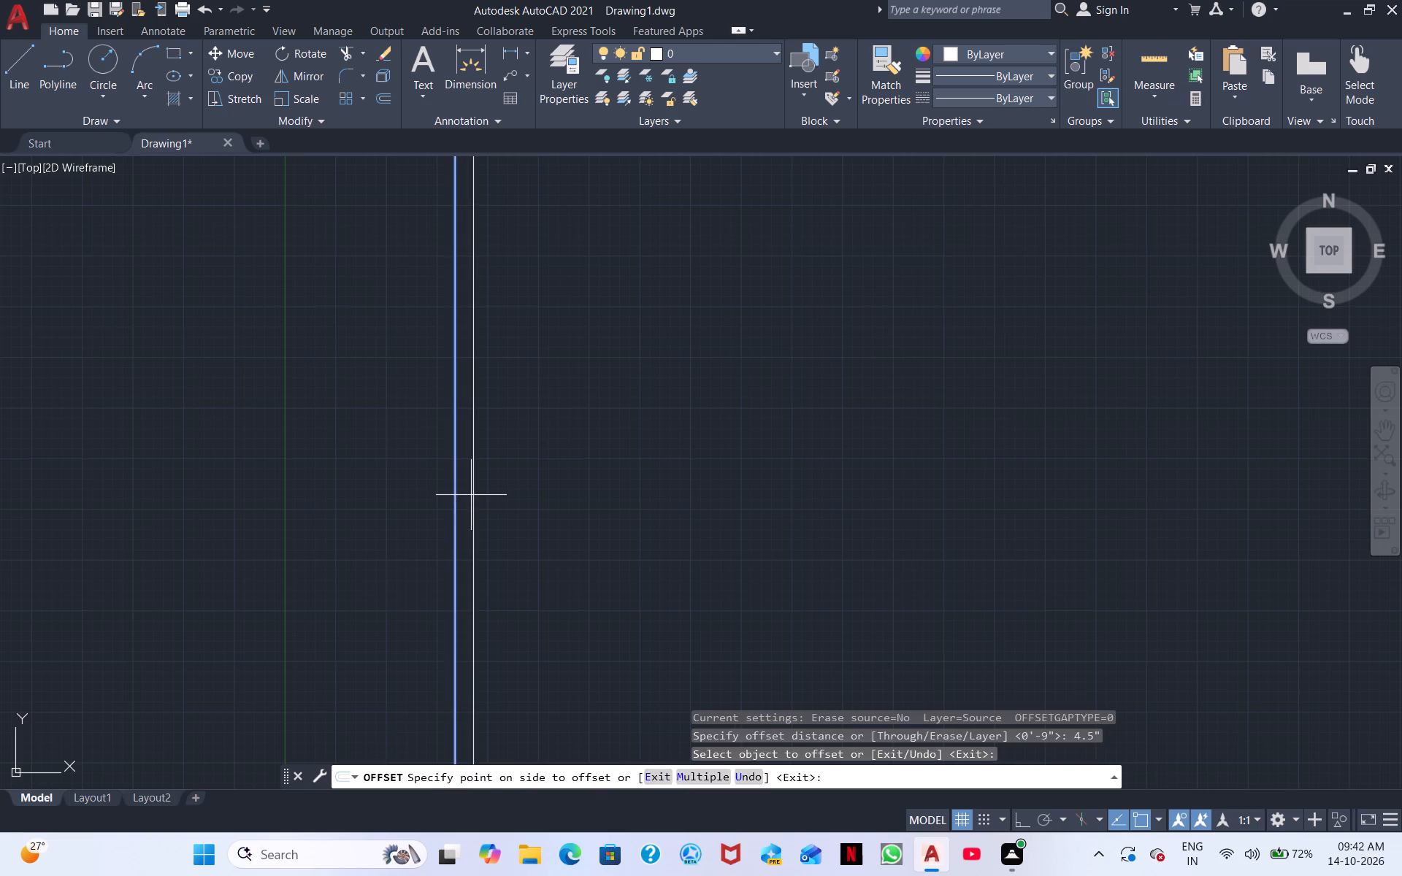
click(471, 495)
scroll(554, 478, down, 1)
key(space)
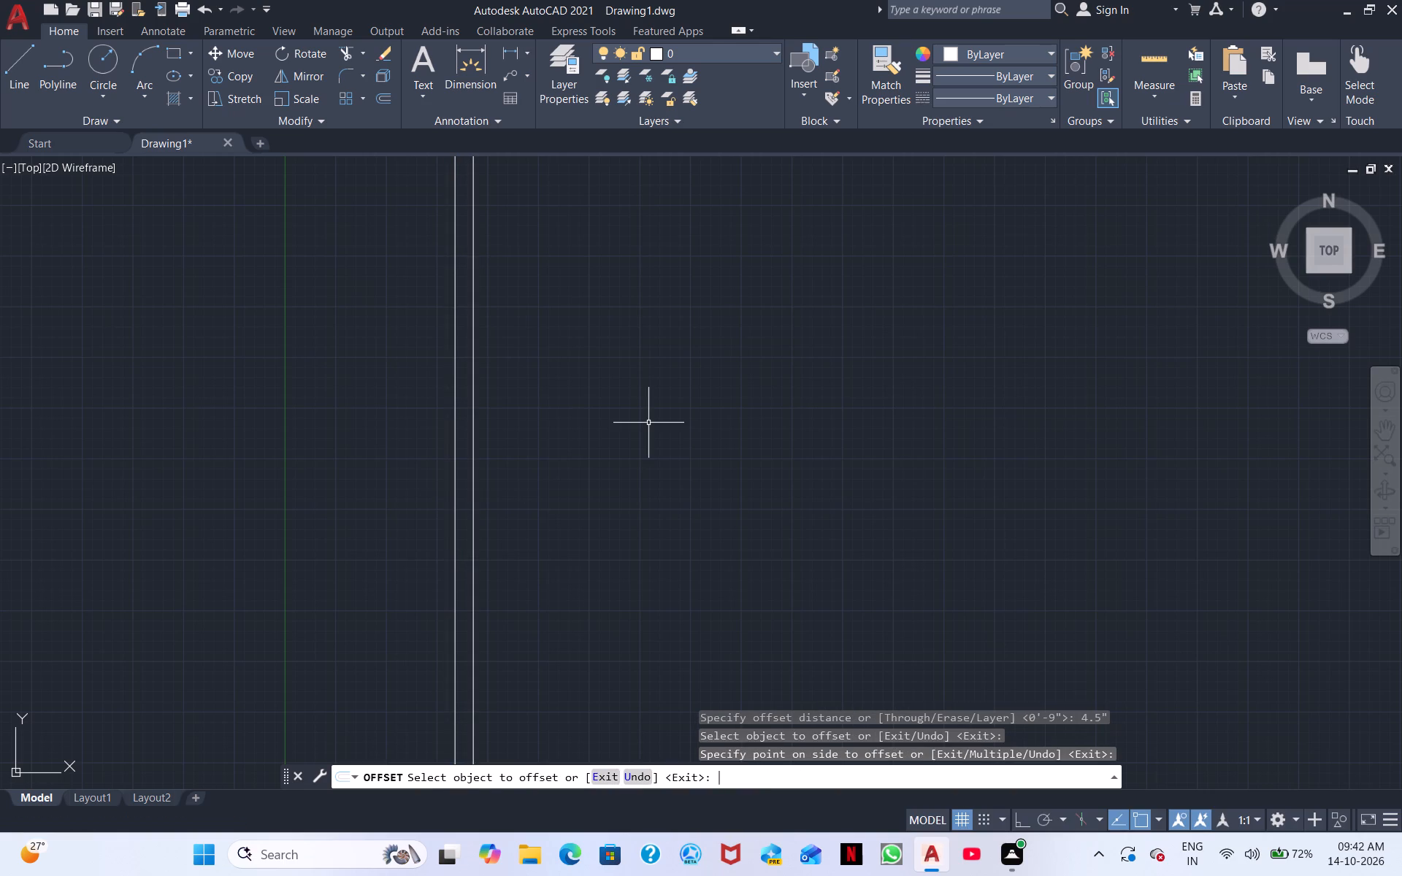
Offset the second vertical line of the narrow pair 2' to its right.
key(space)
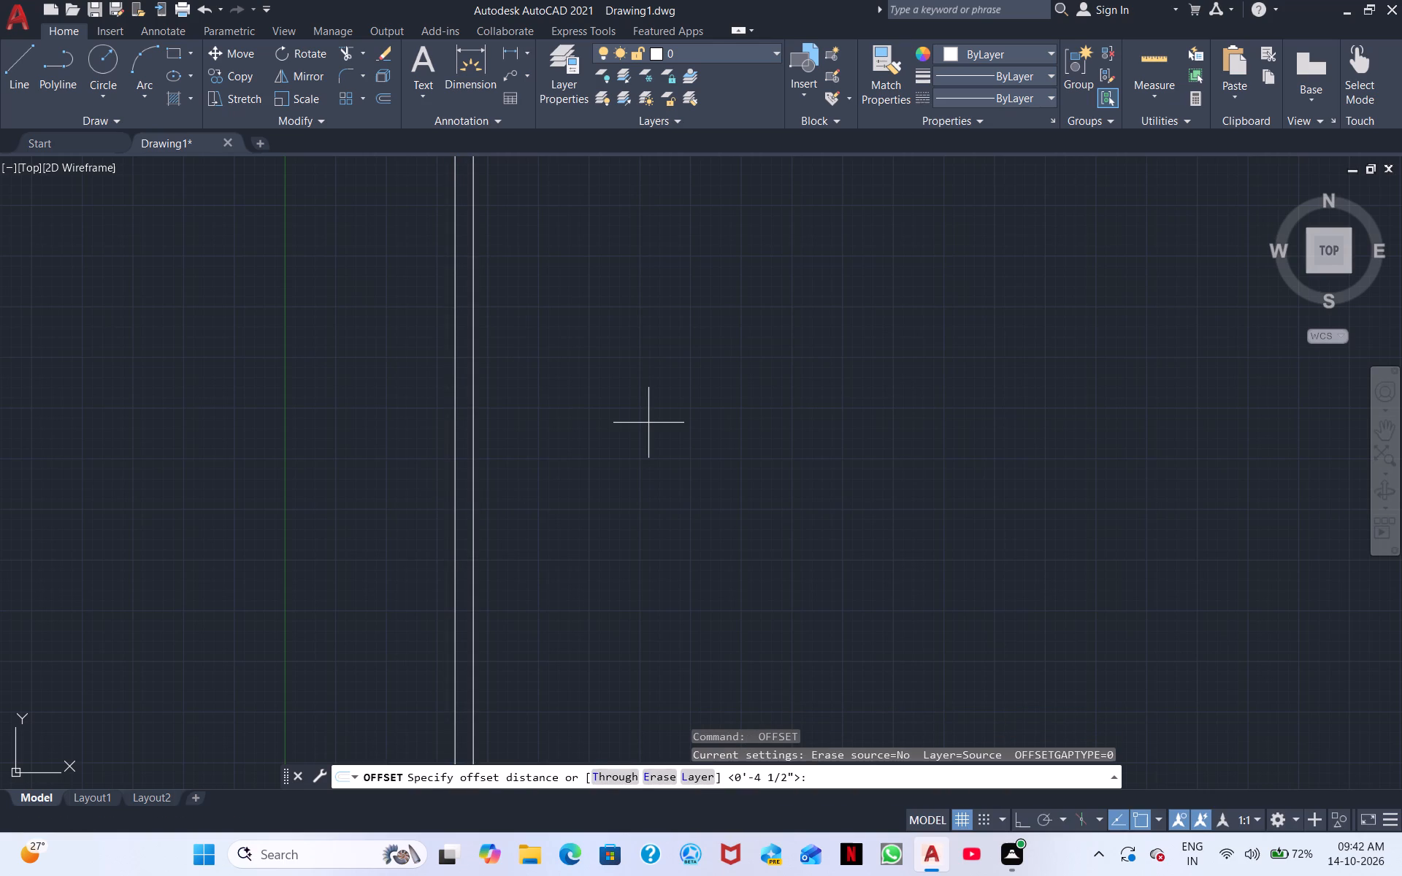
text(2')
key(Return)
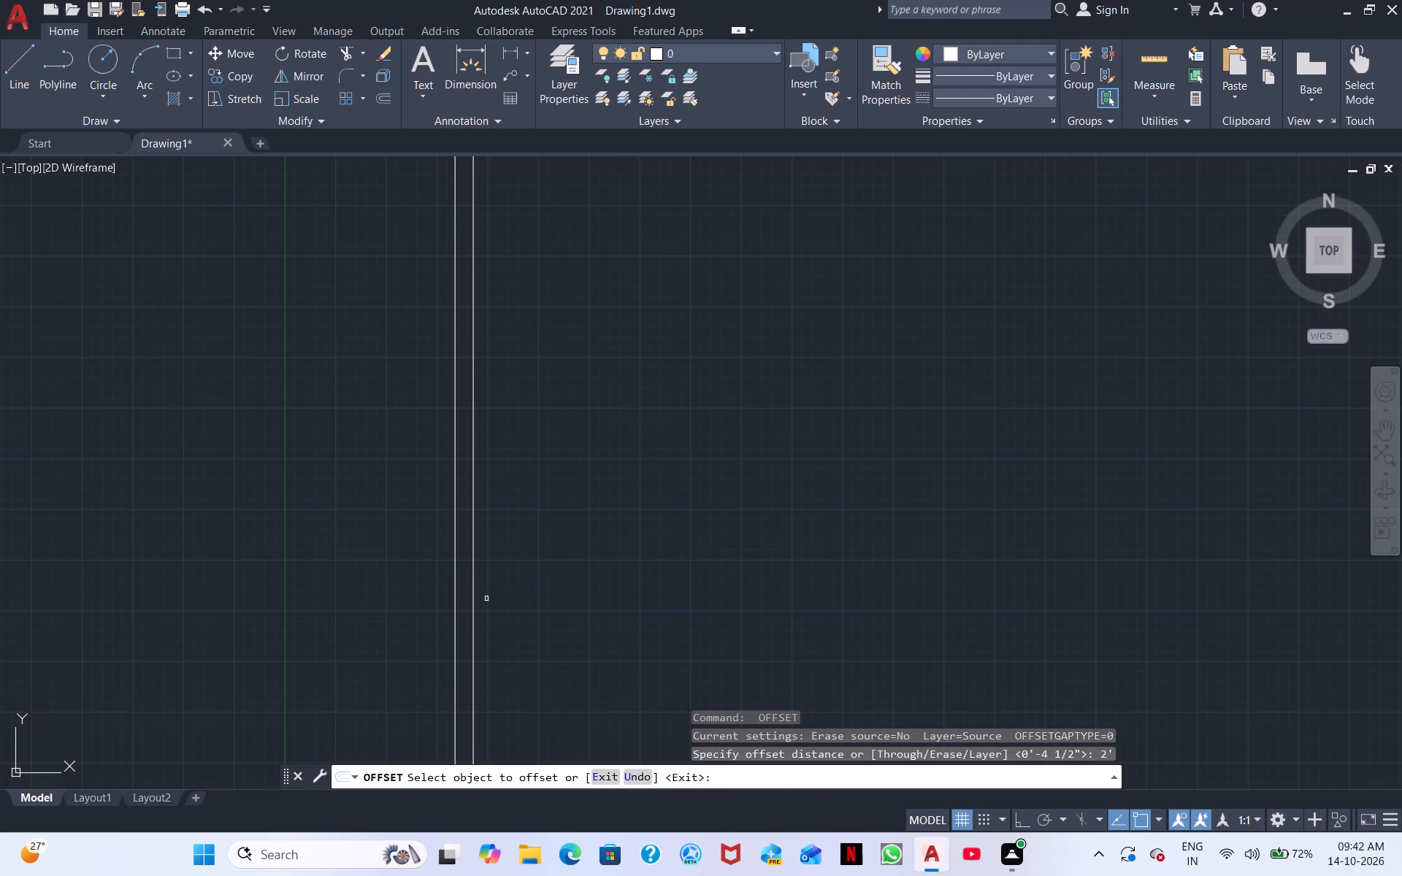
drag(473, 612, 480, 615)
click(681, 666)
key(space)
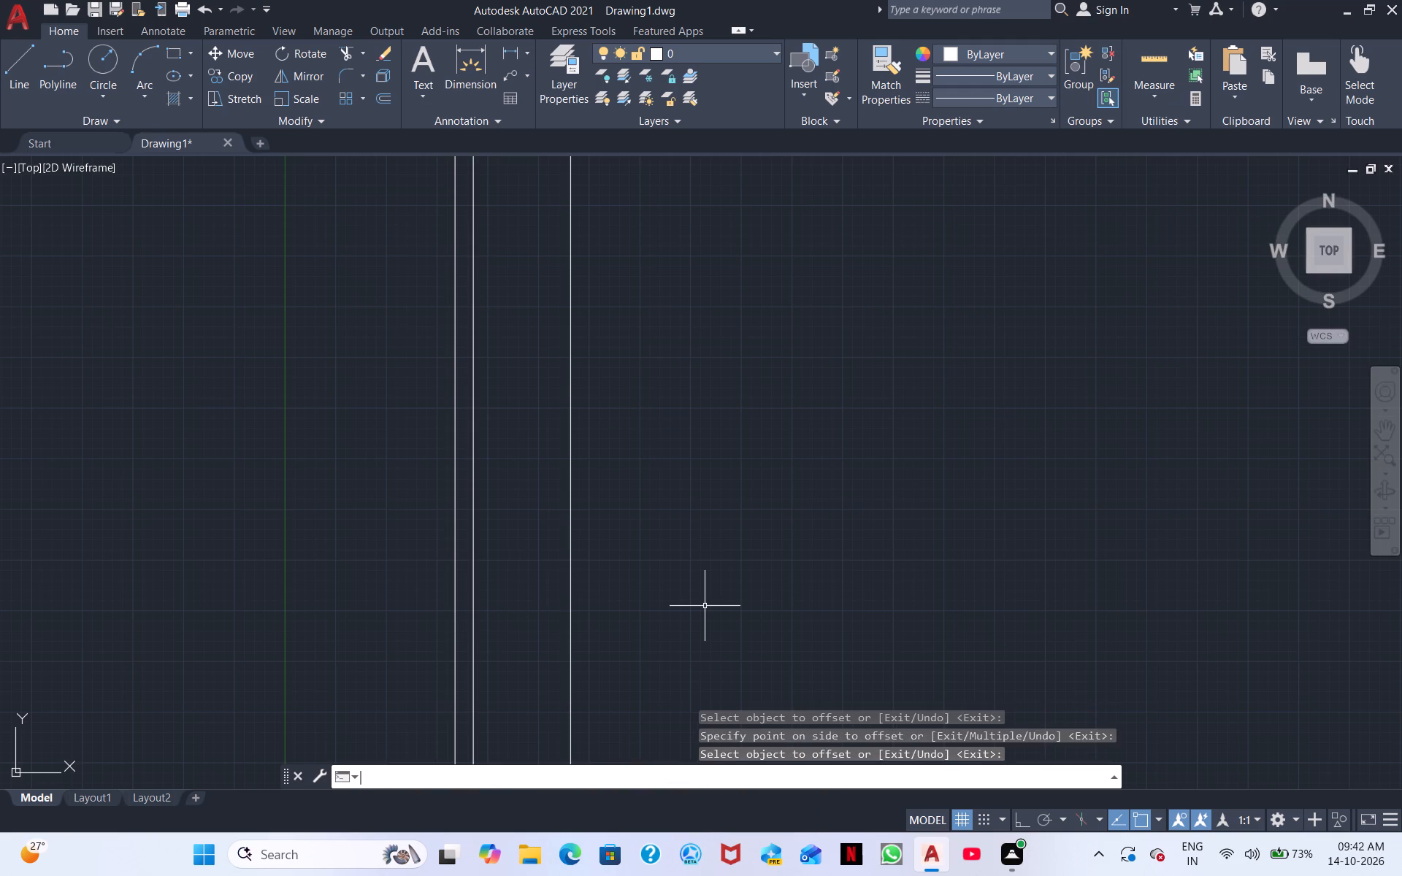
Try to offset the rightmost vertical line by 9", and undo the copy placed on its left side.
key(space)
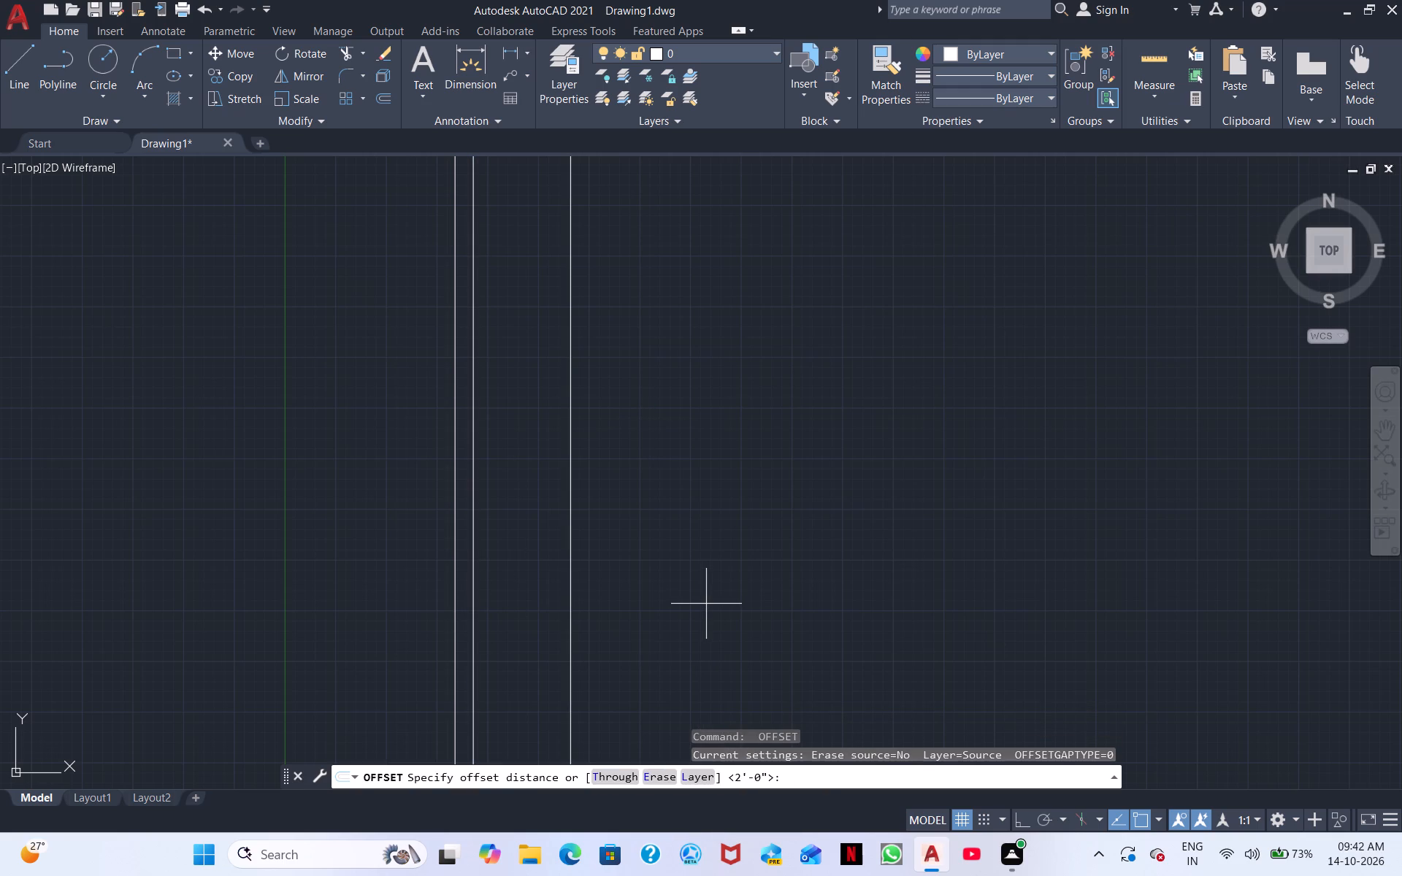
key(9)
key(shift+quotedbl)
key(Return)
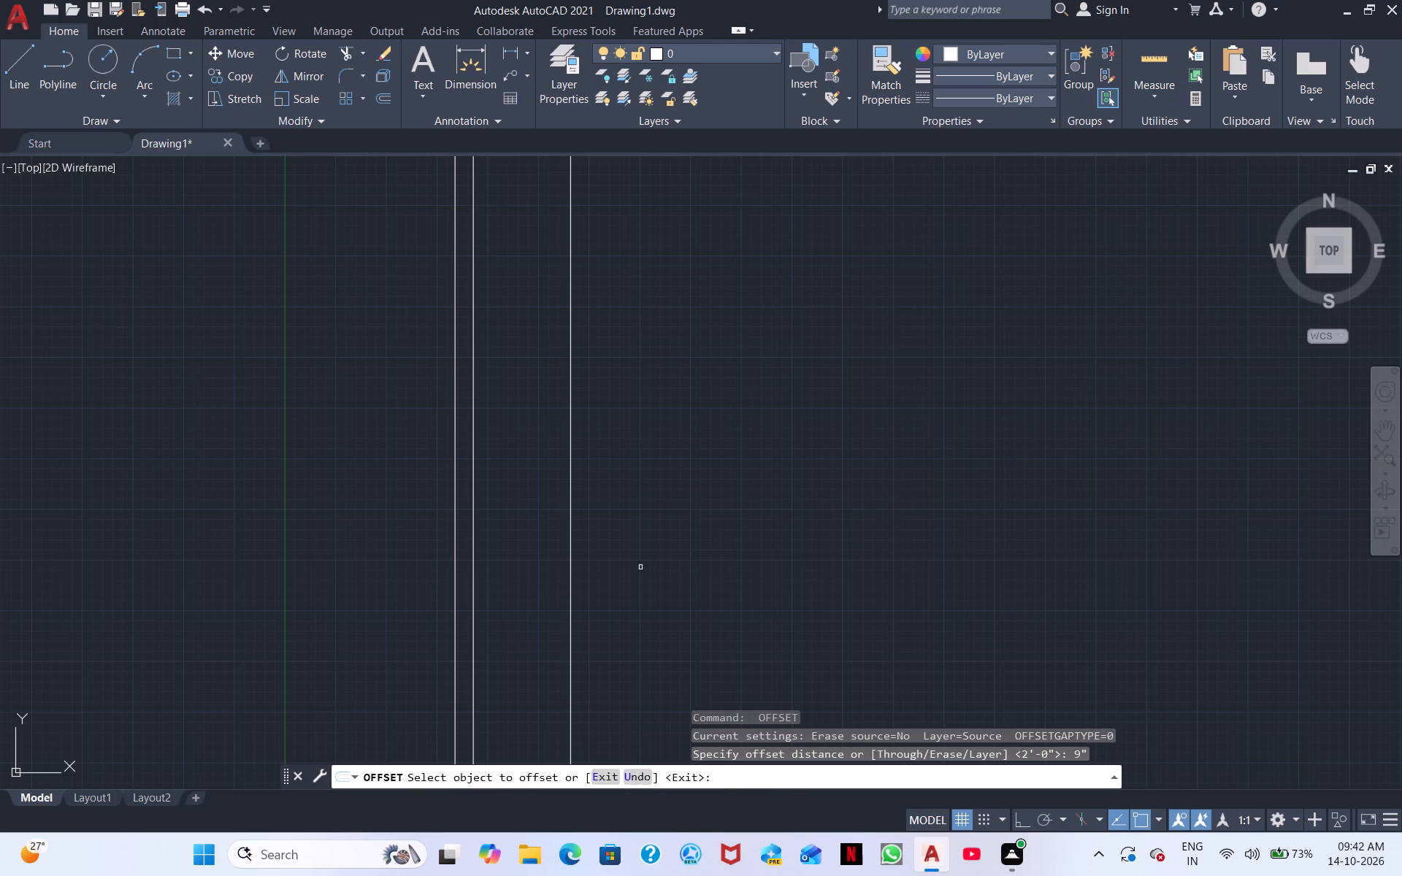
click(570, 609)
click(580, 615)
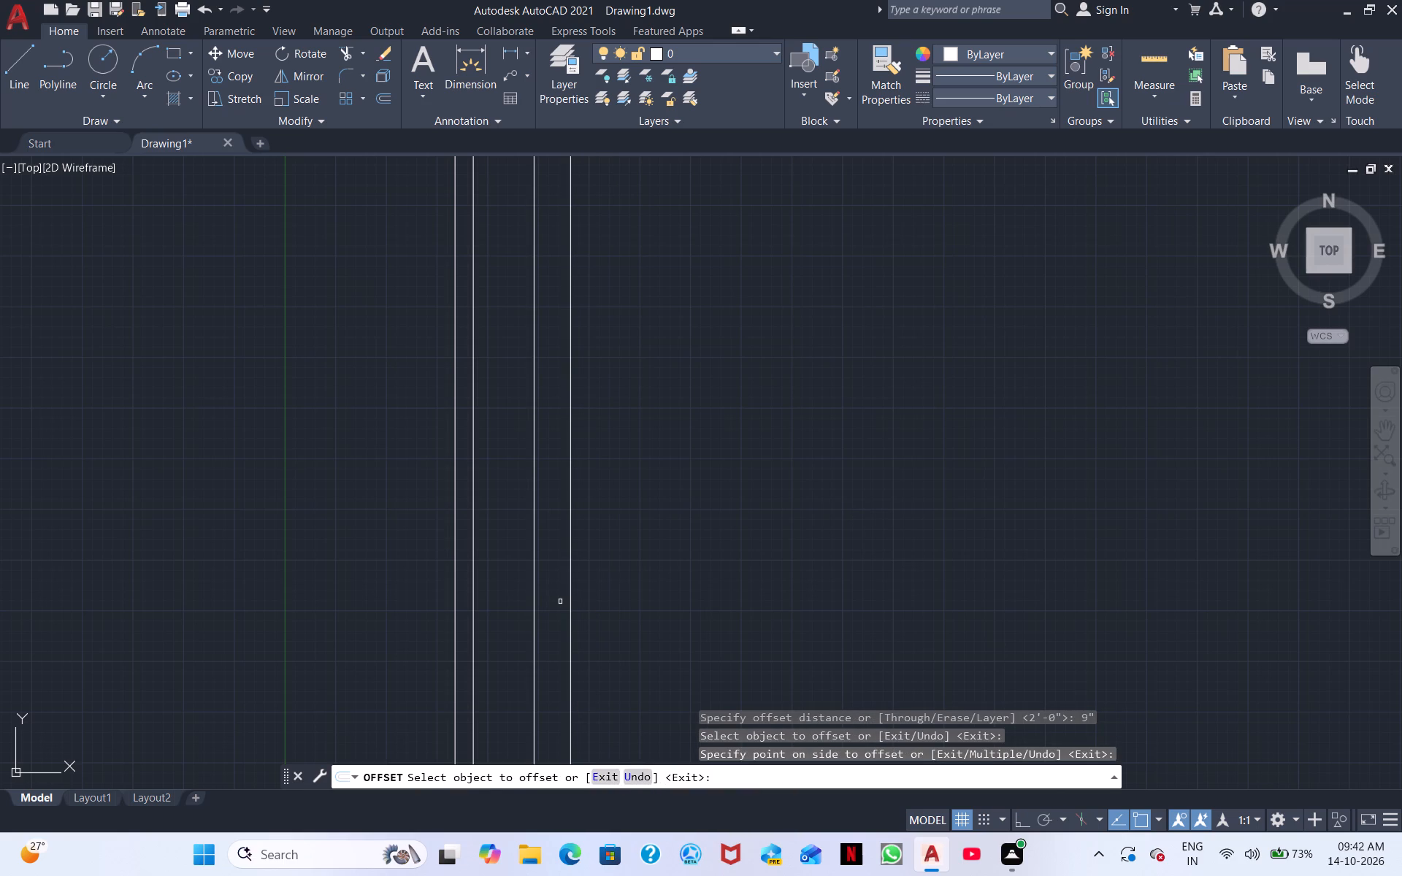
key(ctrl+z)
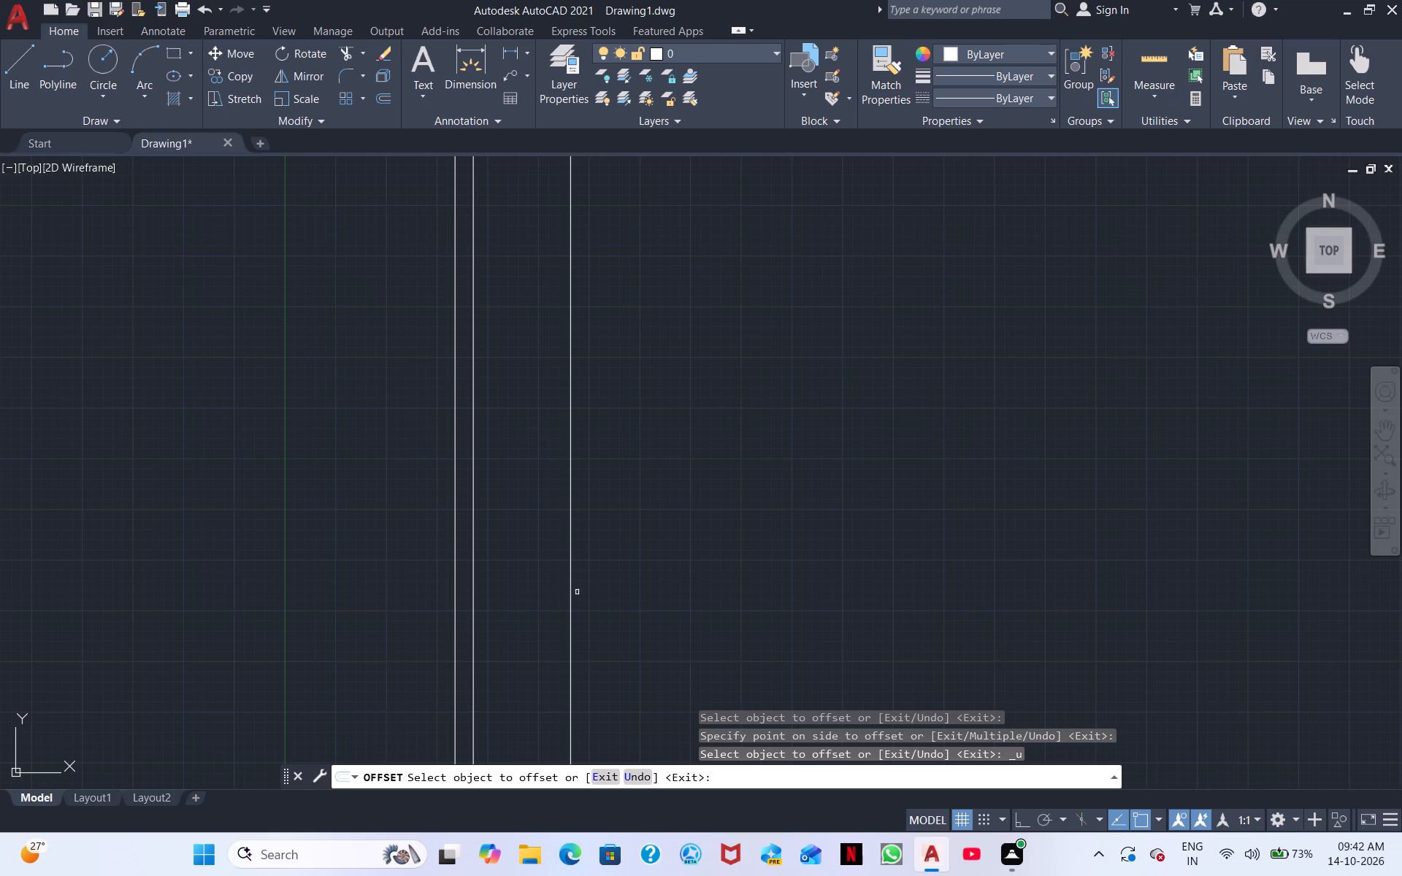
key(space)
Offset the rightmost vertical line 9" to its right.
key(space)
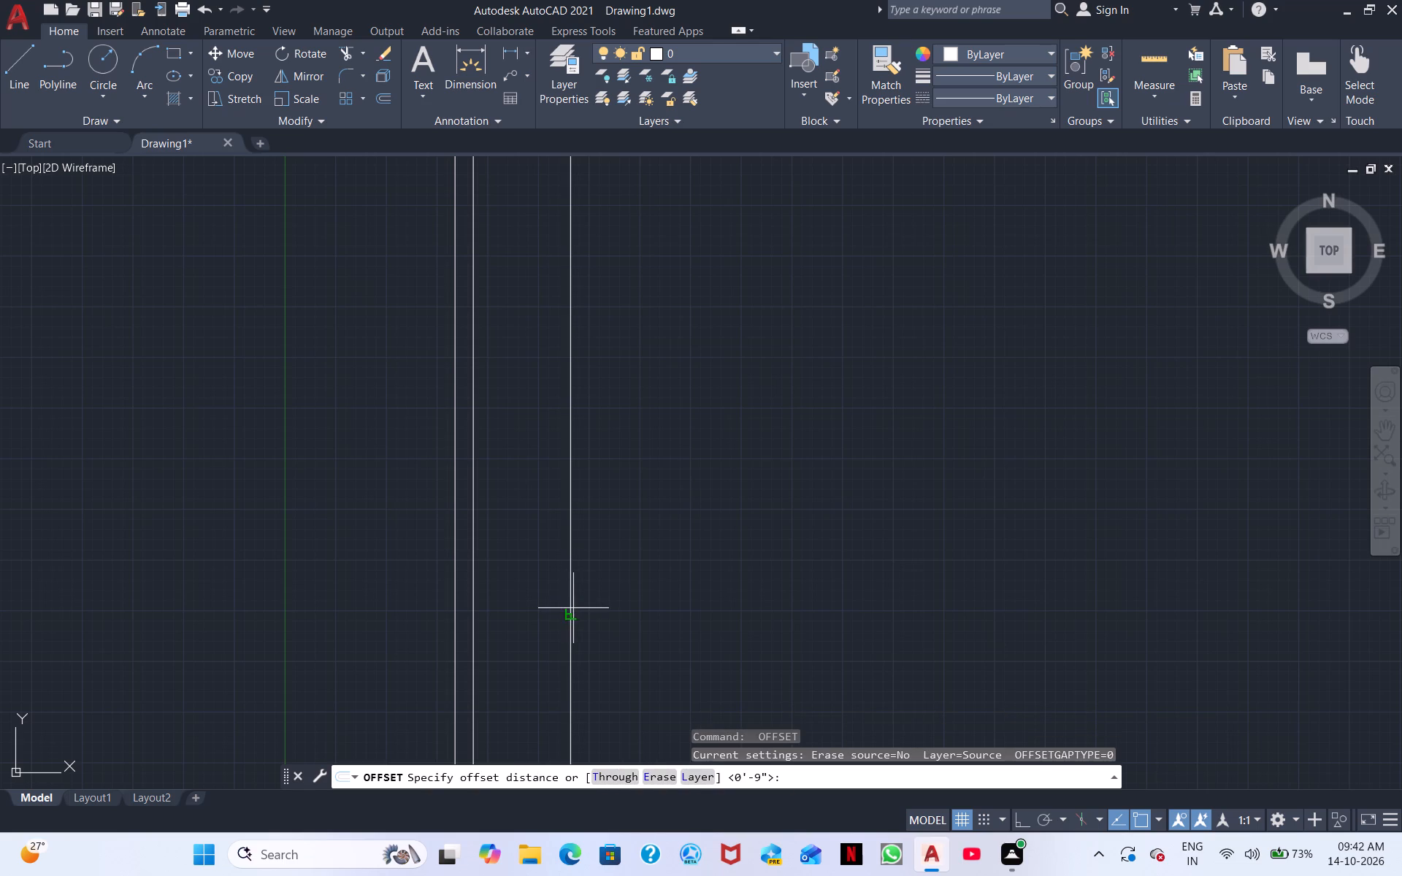
key(space)
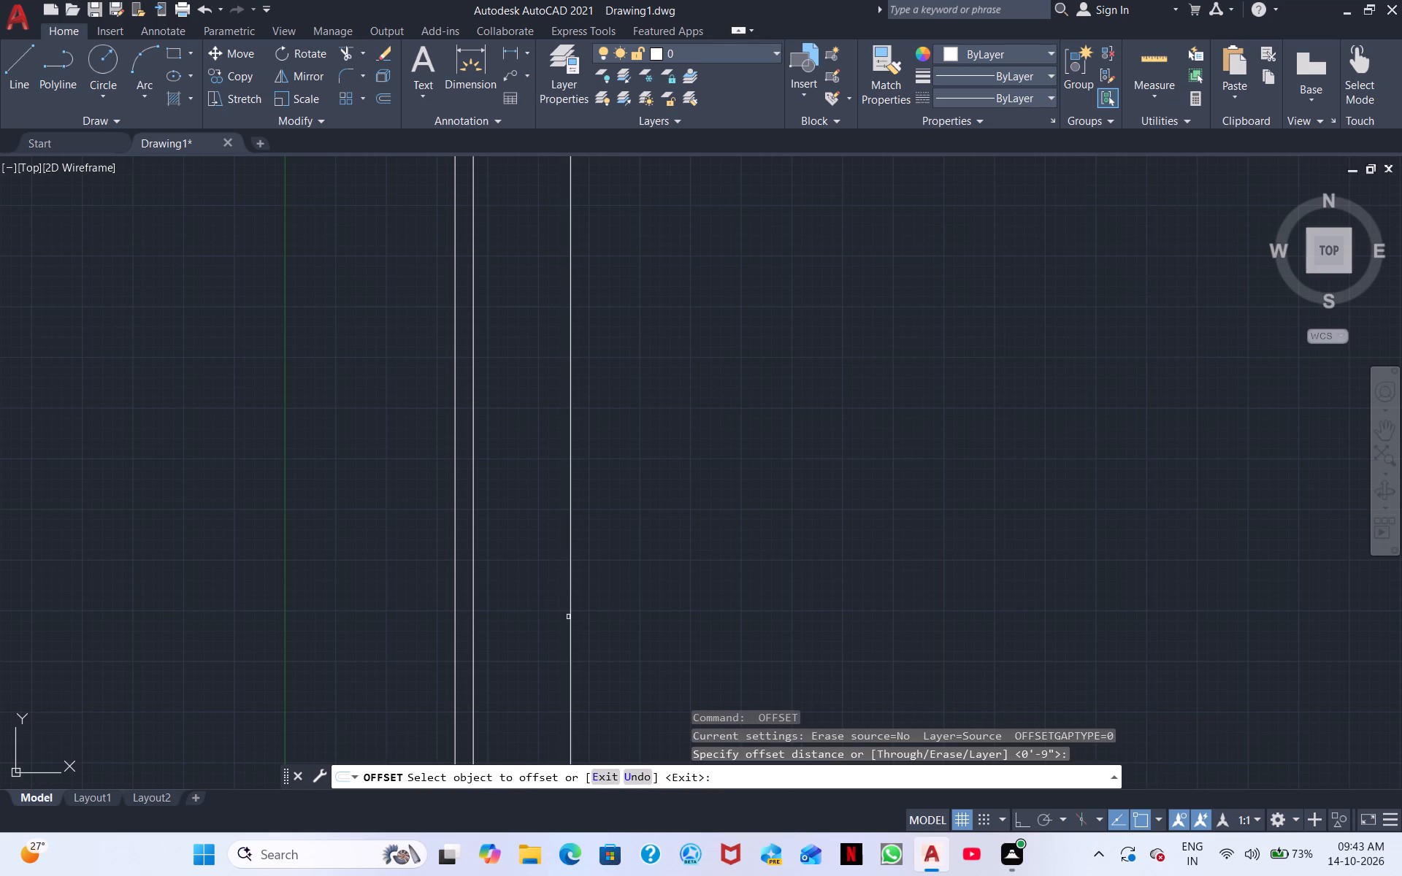
click(572, 616)
click(596, 614)
middle_drag(795, 561, 768, 604)
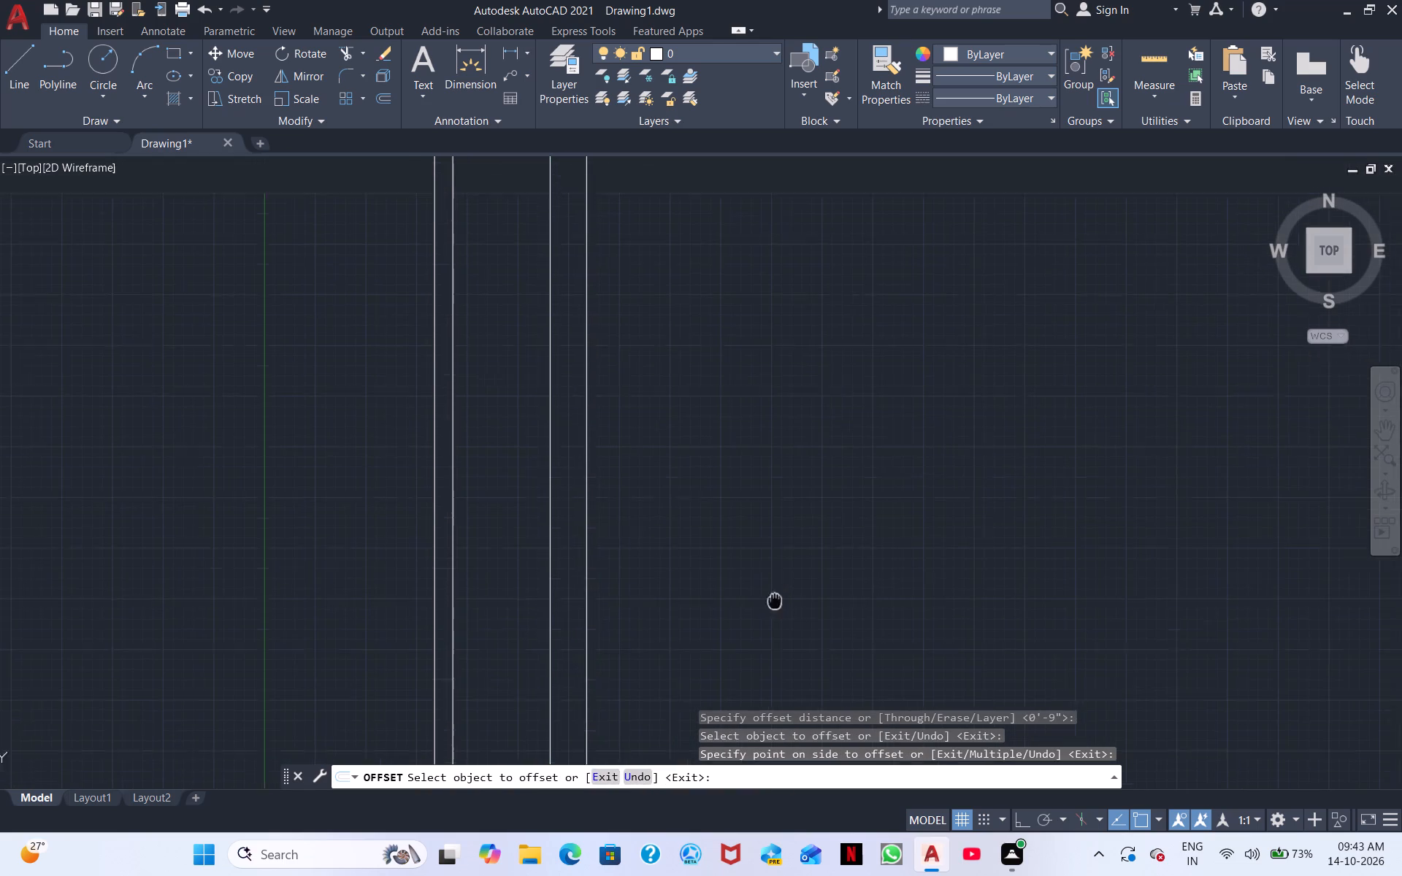
middle_drag(768, 604, 619, 650)
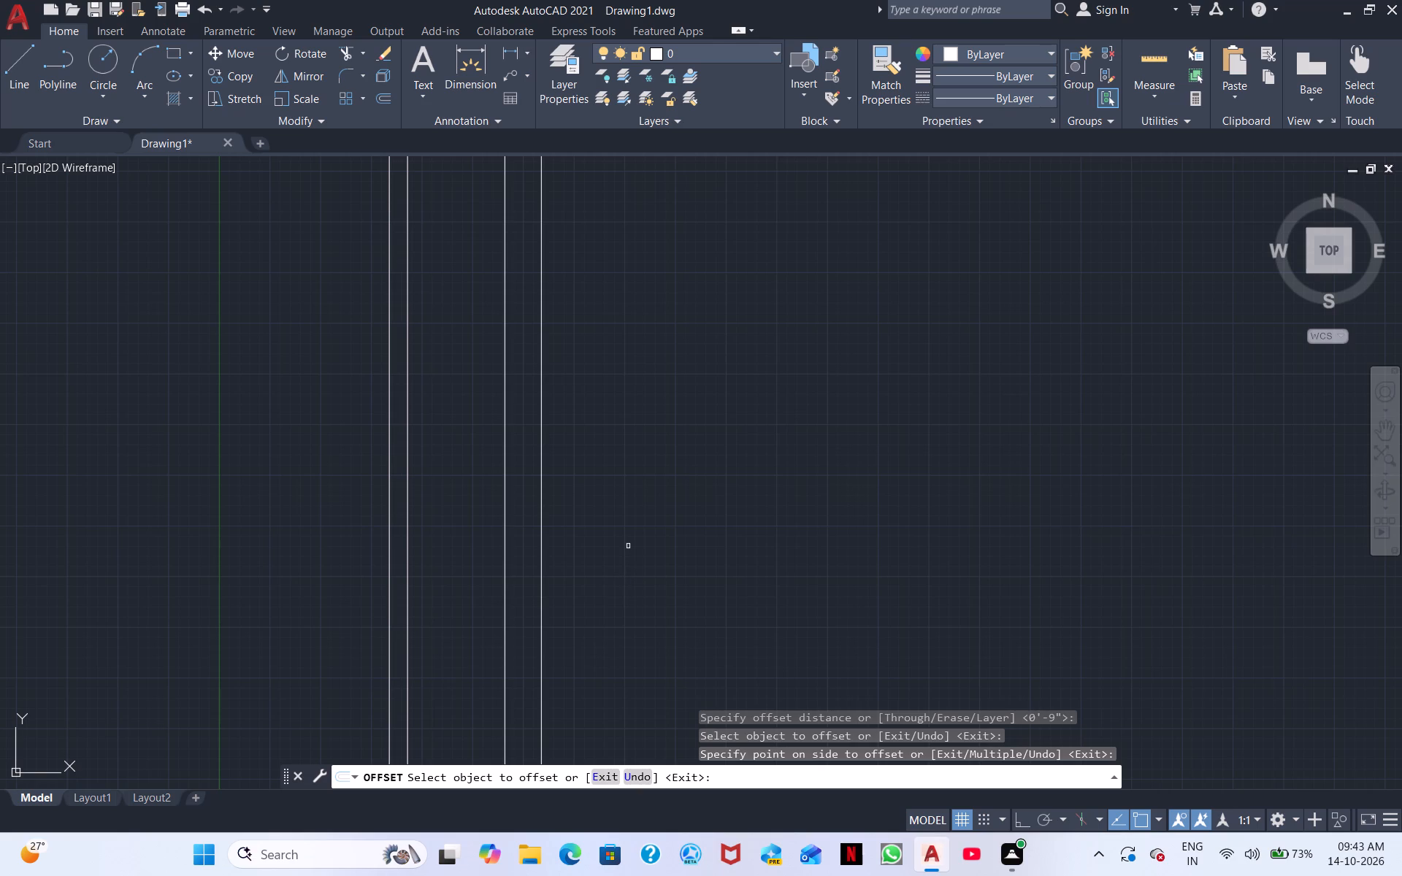
scroll(608, 582, down, 1)
key(space)
Offset the rightmost vertical line 14'6" to its right.
key(space)
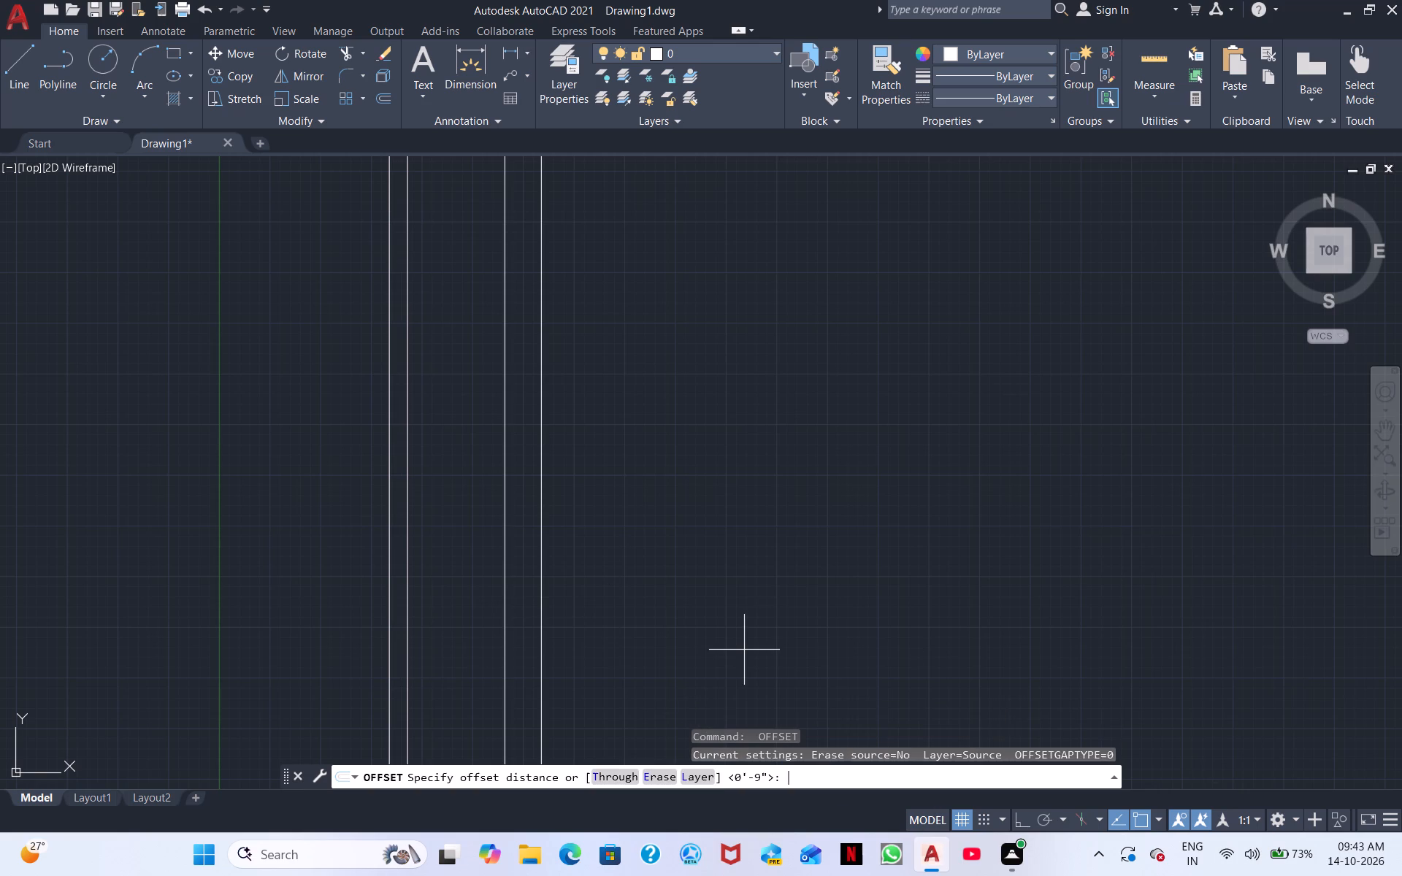
text(14')
text(6")
key(Return)
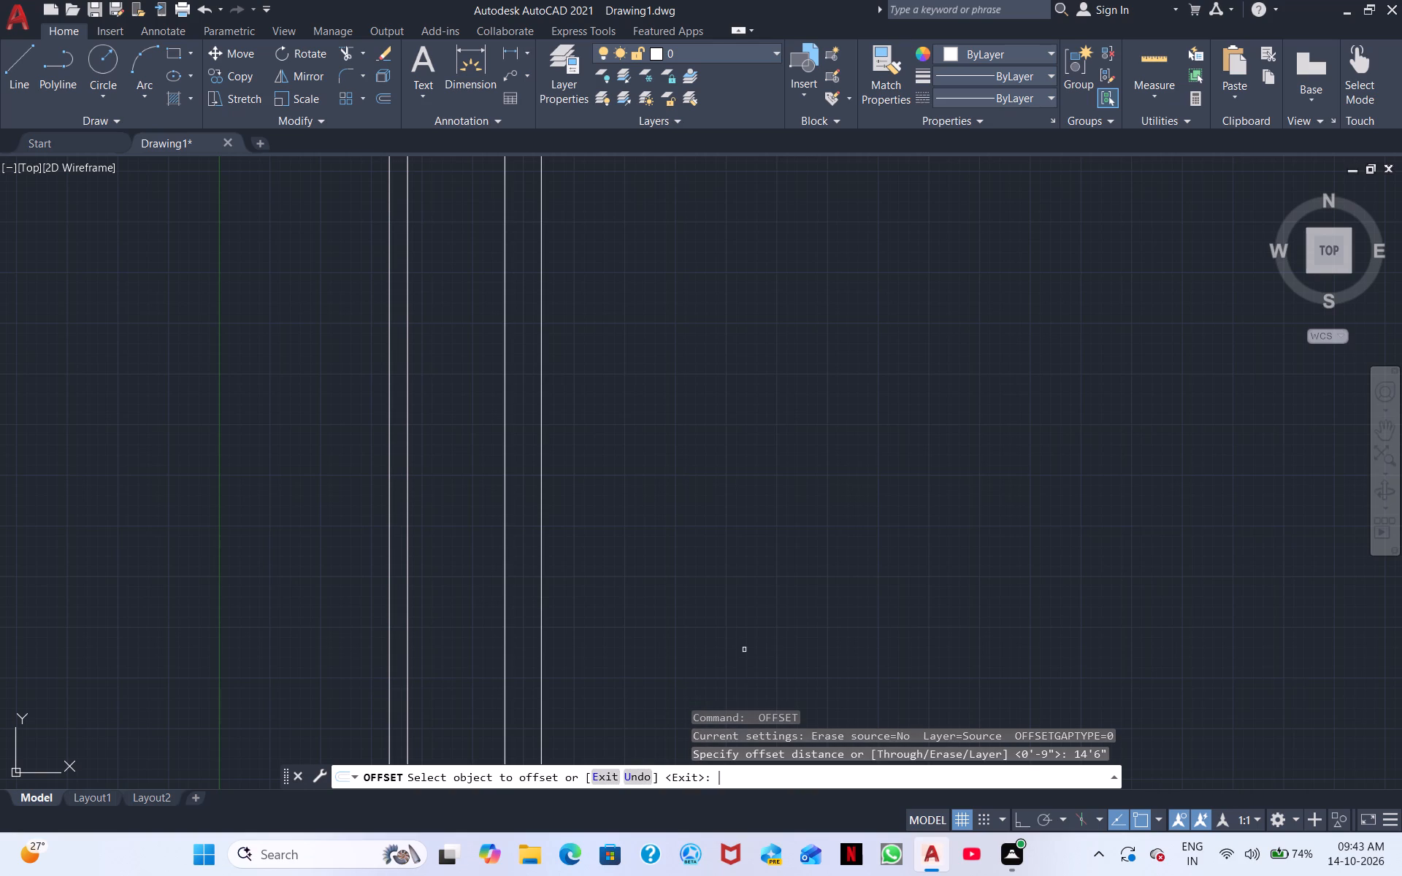
click(540, 667)
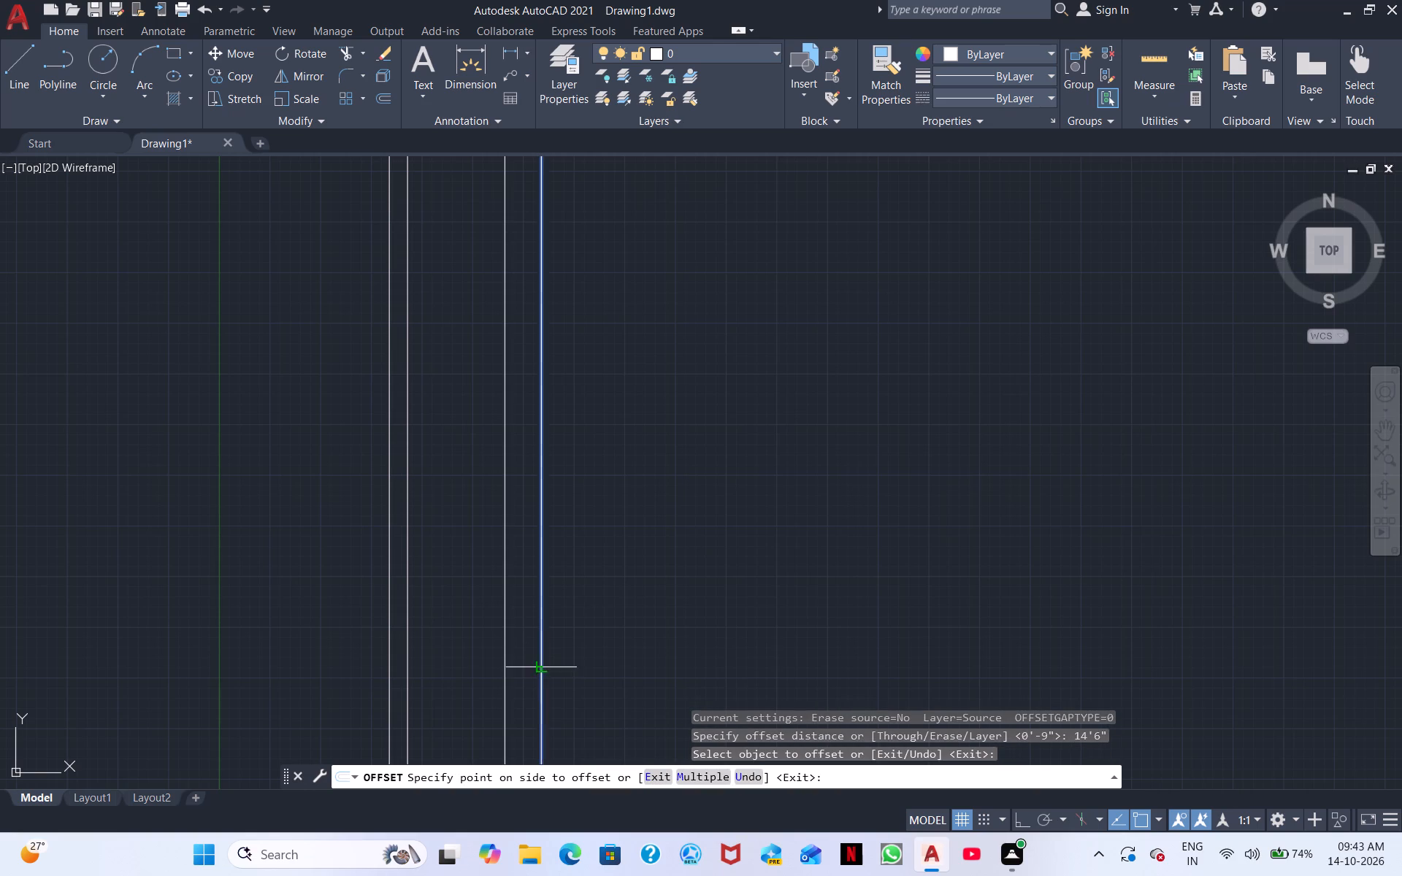
click(734, 629)
middle_drag(1041, 542, 536, 615)
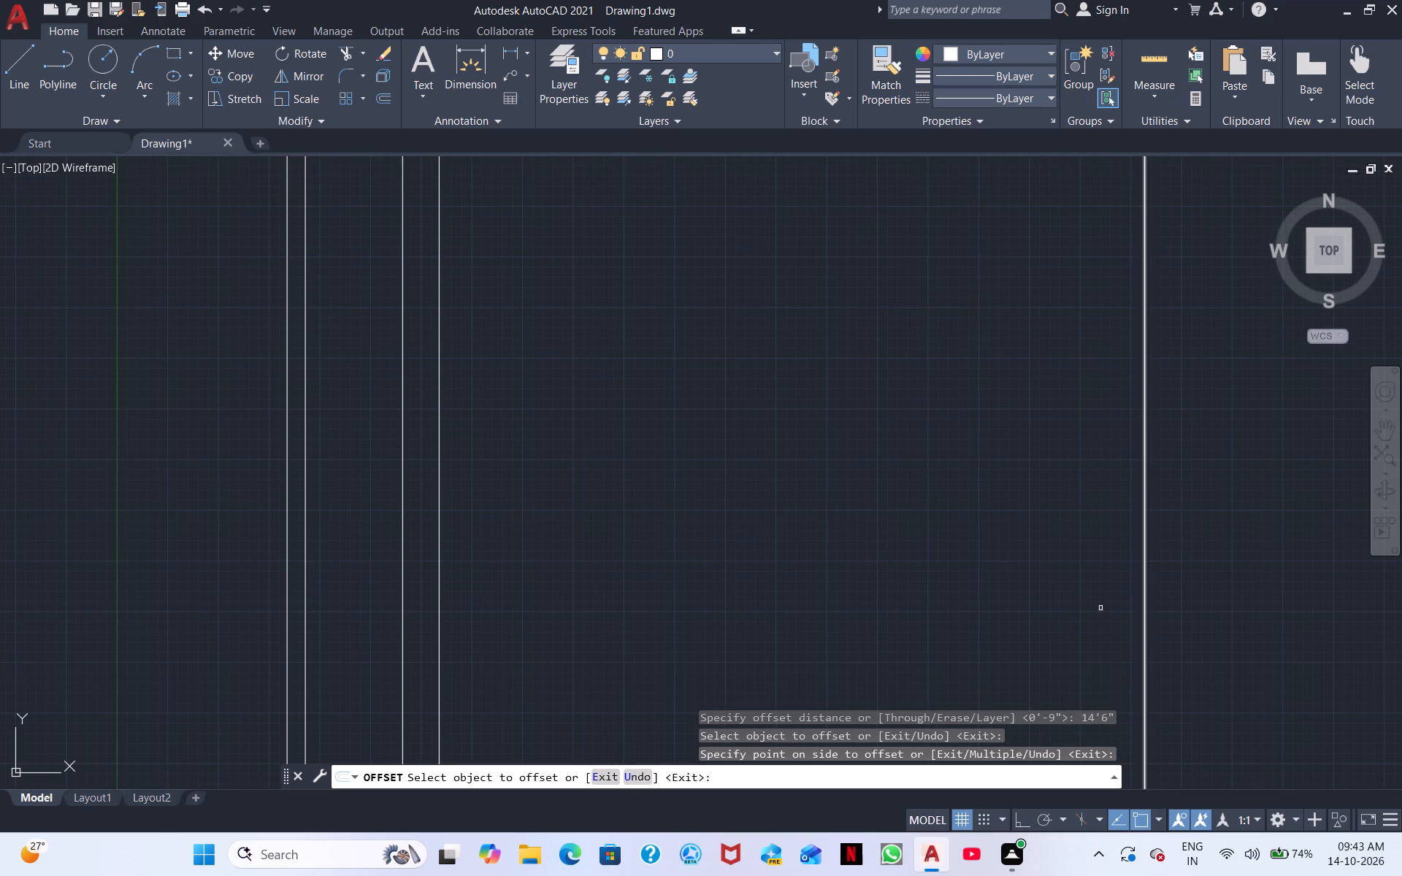
key(space)
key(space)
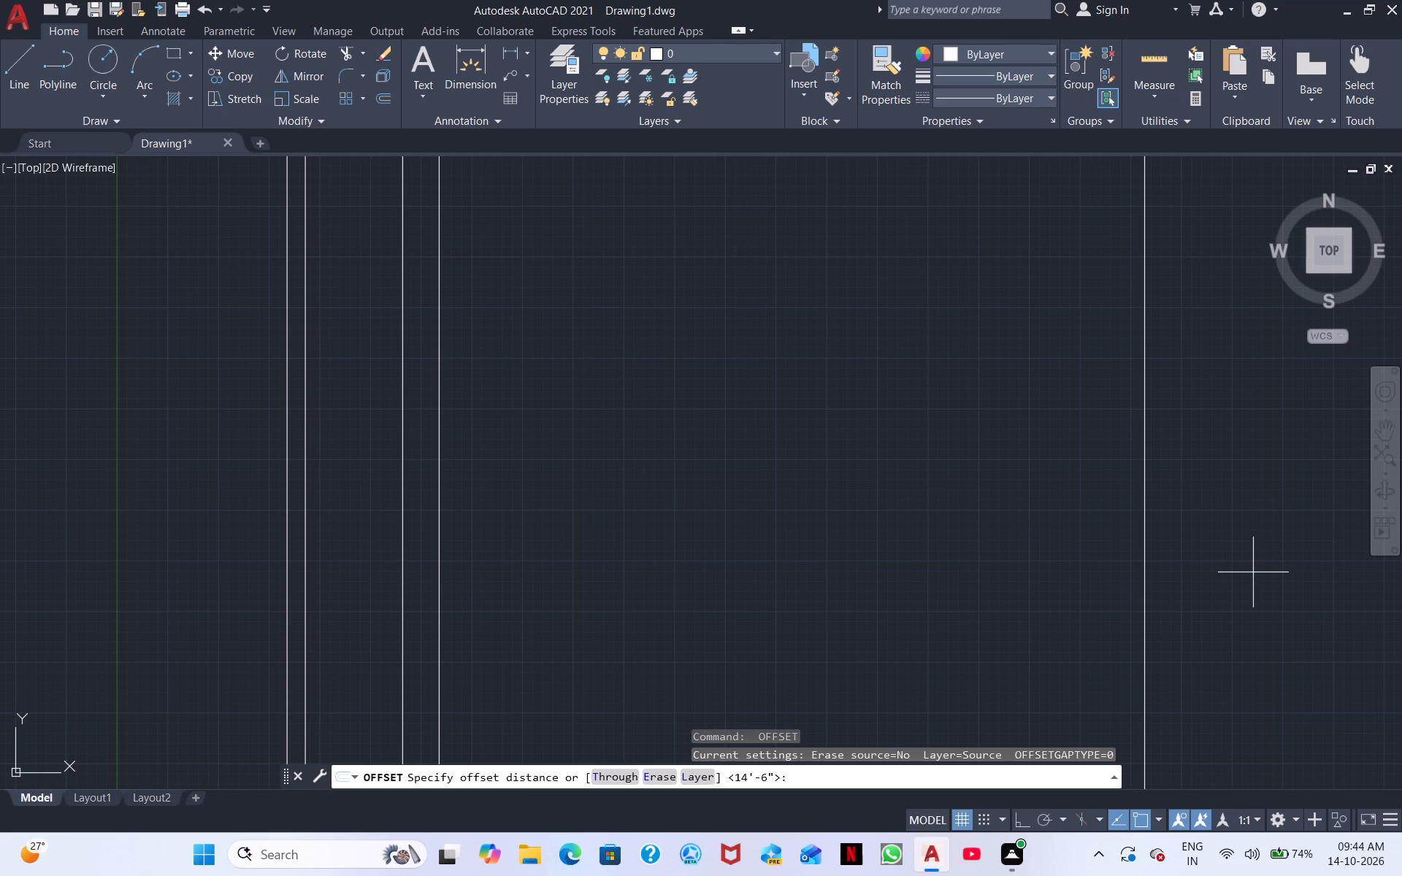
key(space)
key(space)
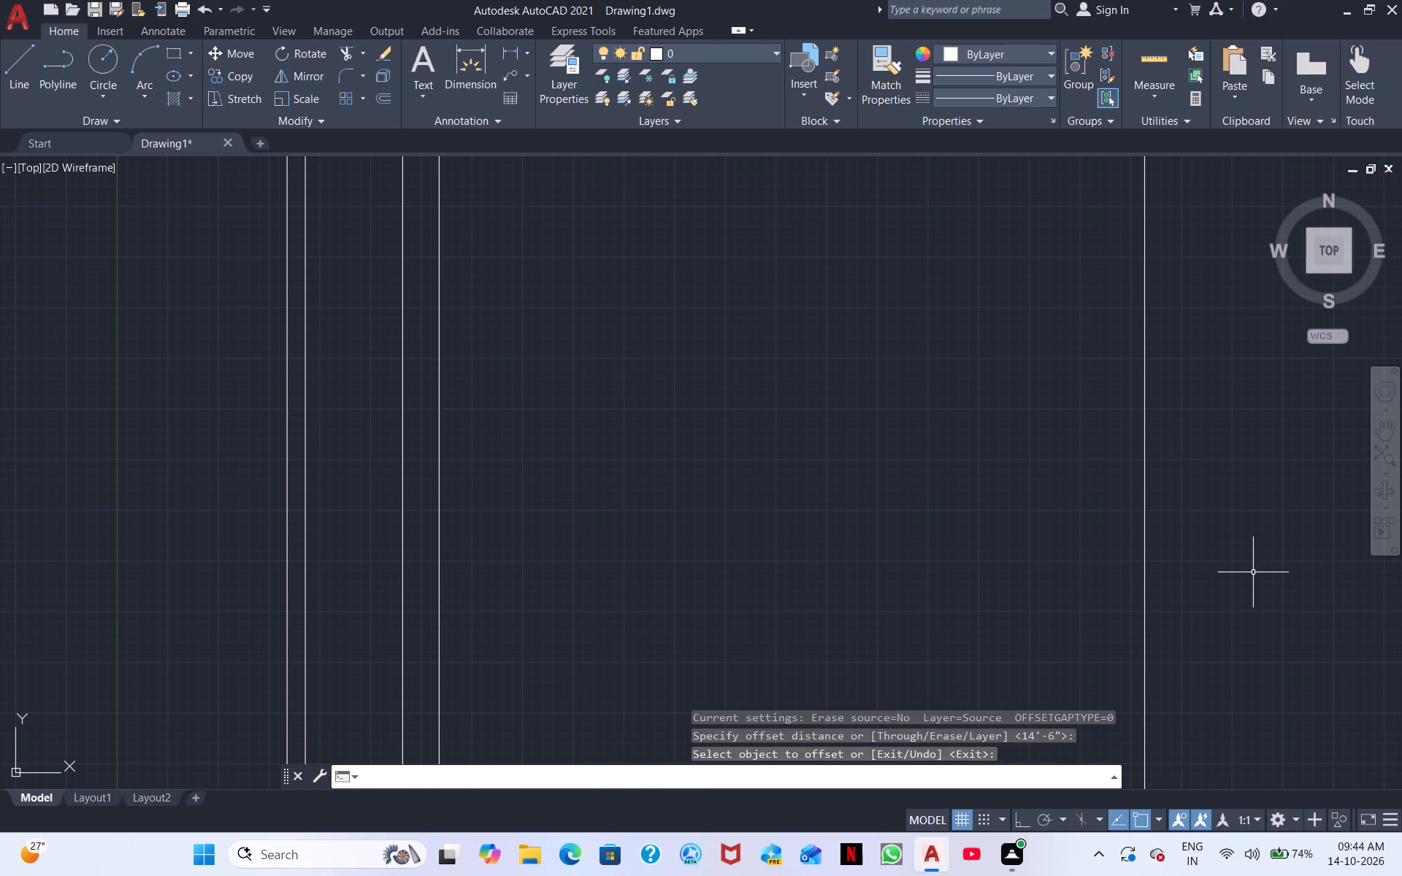
Offset the rightmost vertical line 9" to its right.
text(O)
key(space)
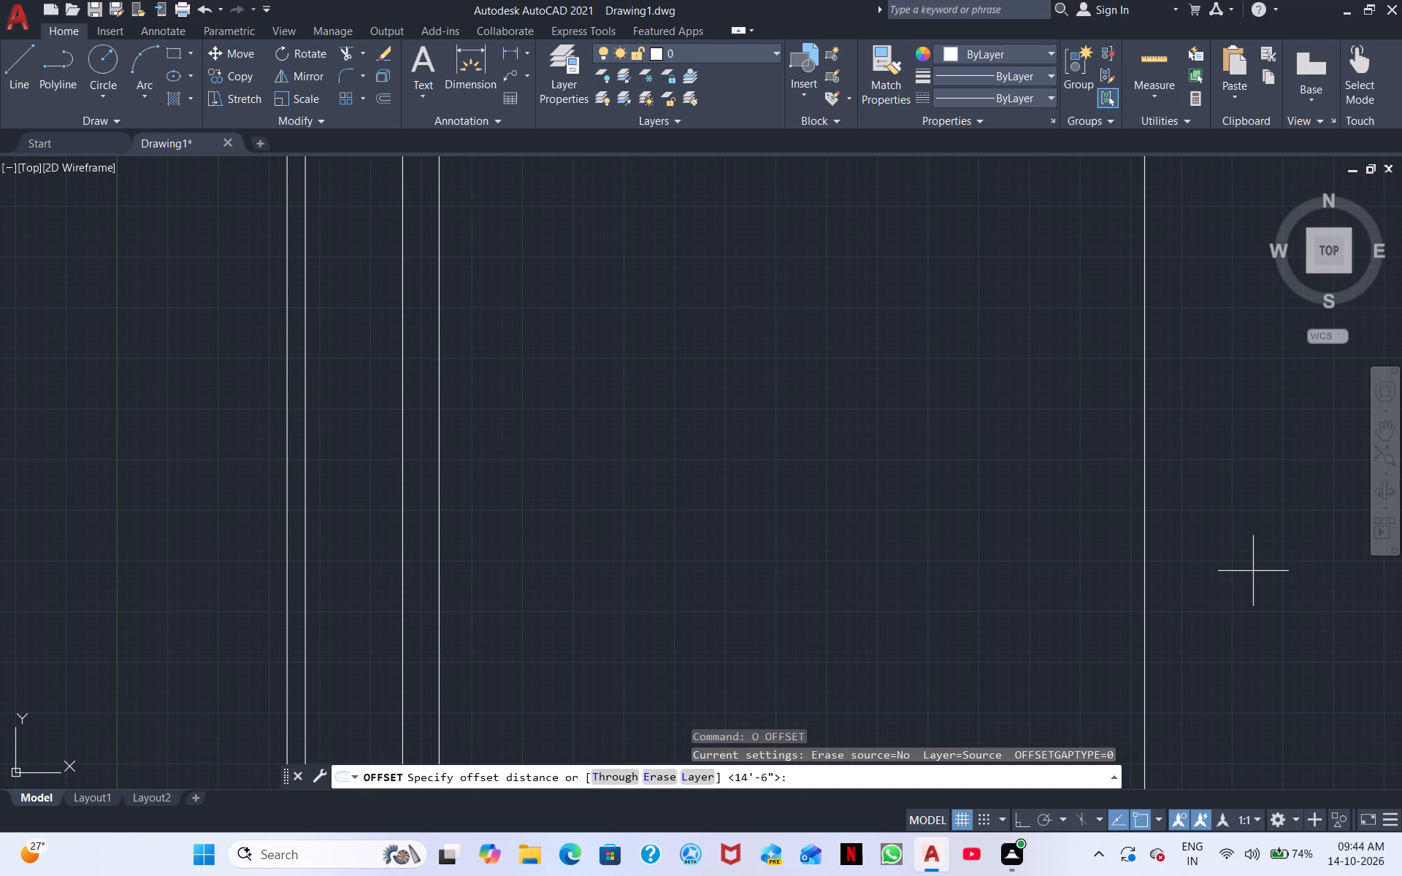
text(9")
key(Return)
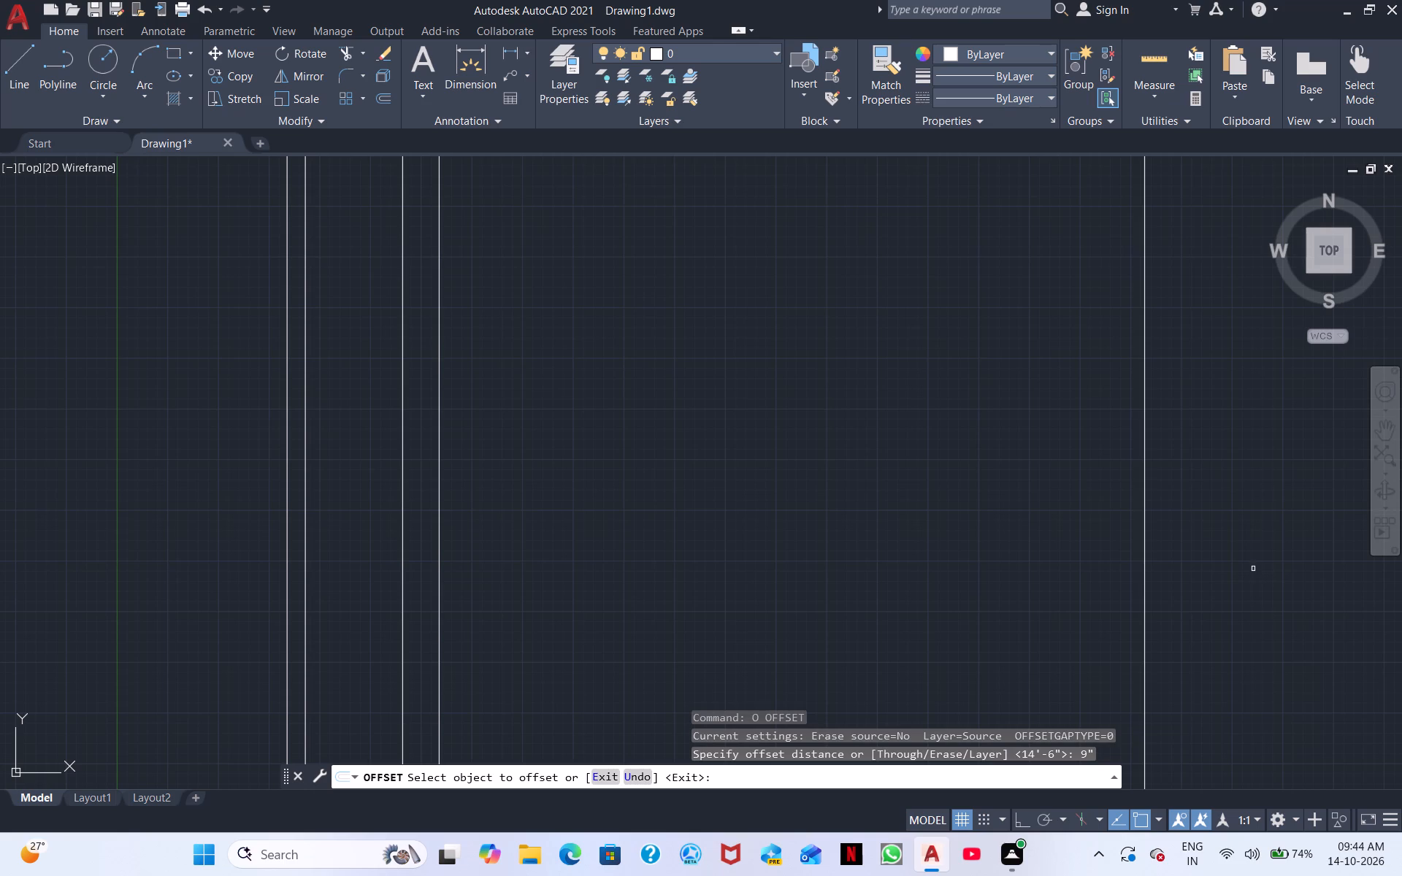
click(1144, 680)
click(1222, 658)
middle_drag(1383, 547, 988, 734)
scroll(1149, 685, down, 1)
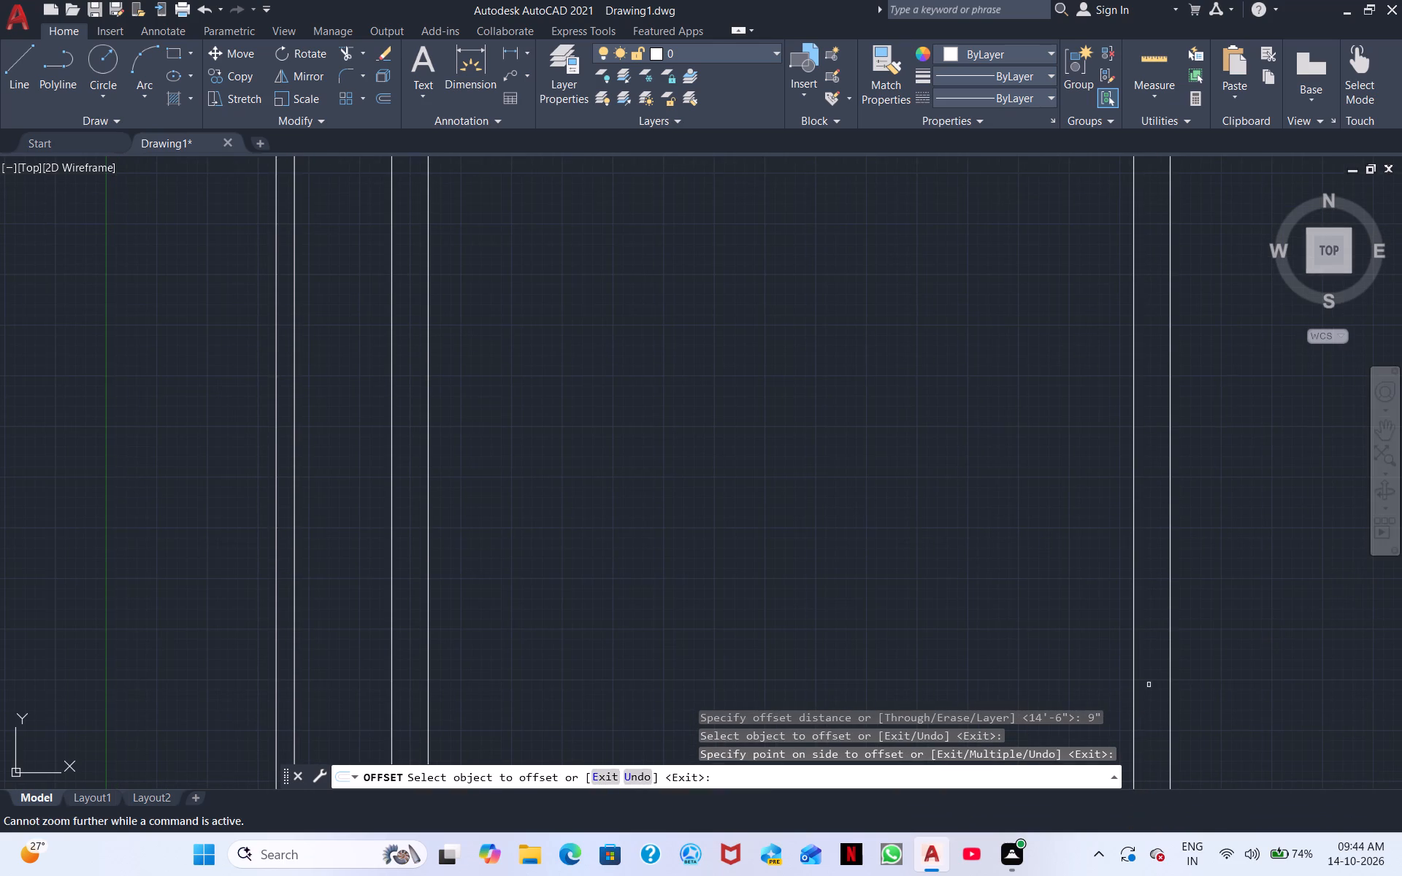
middle_drag(1206, 633, 1194, 715)
key(space)
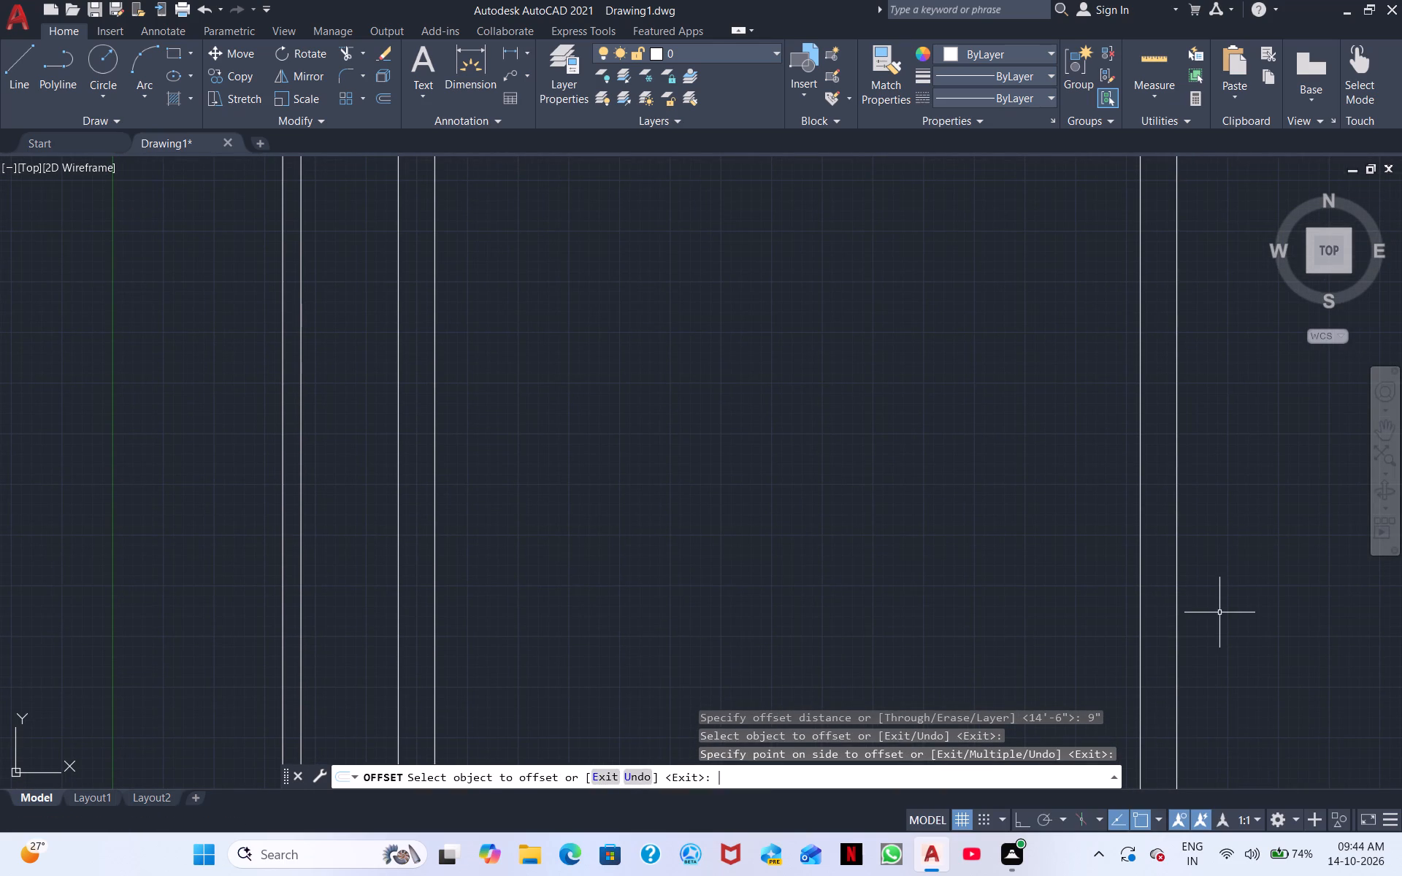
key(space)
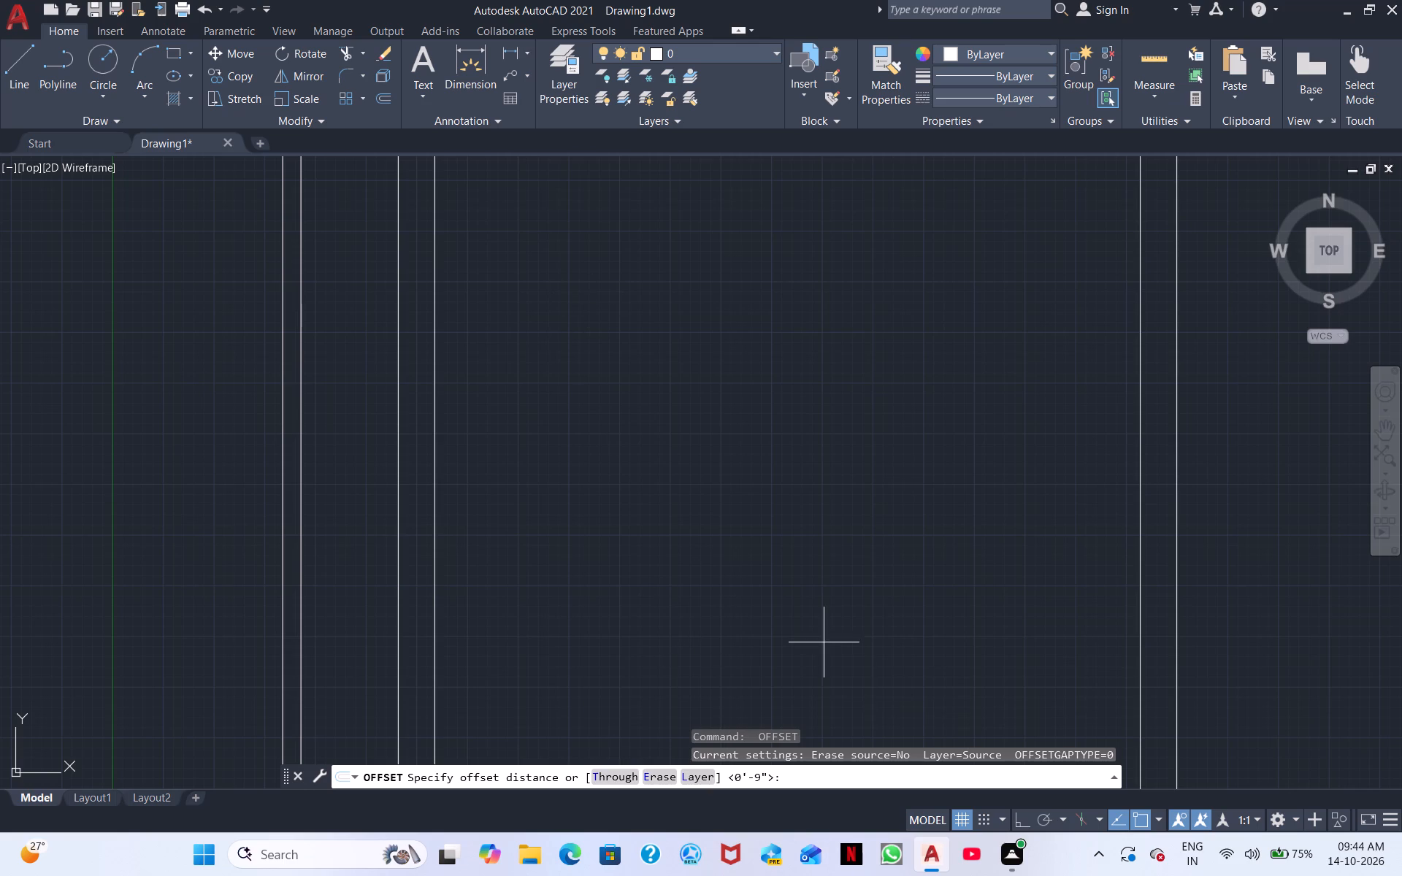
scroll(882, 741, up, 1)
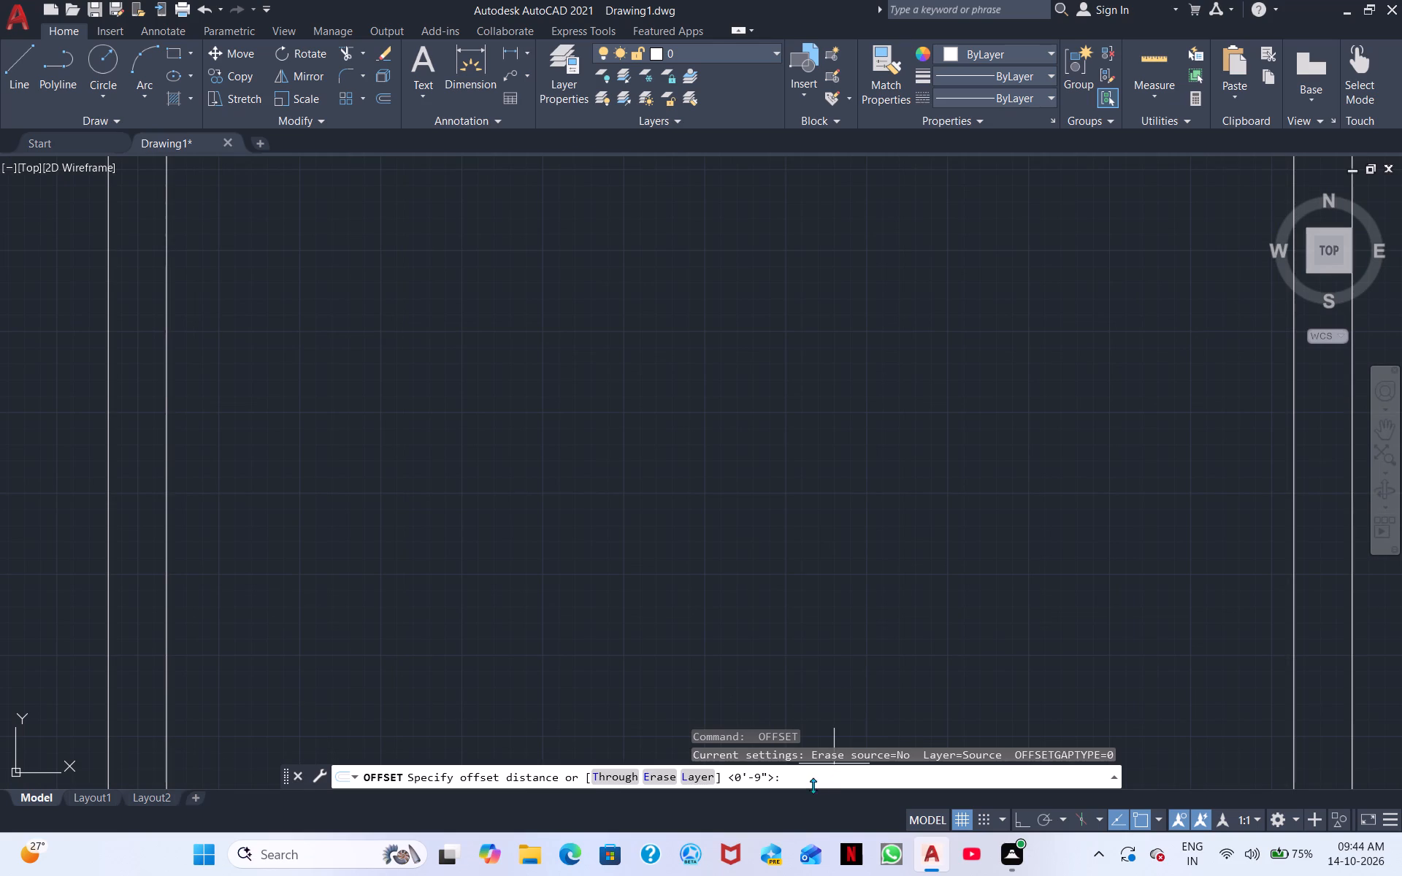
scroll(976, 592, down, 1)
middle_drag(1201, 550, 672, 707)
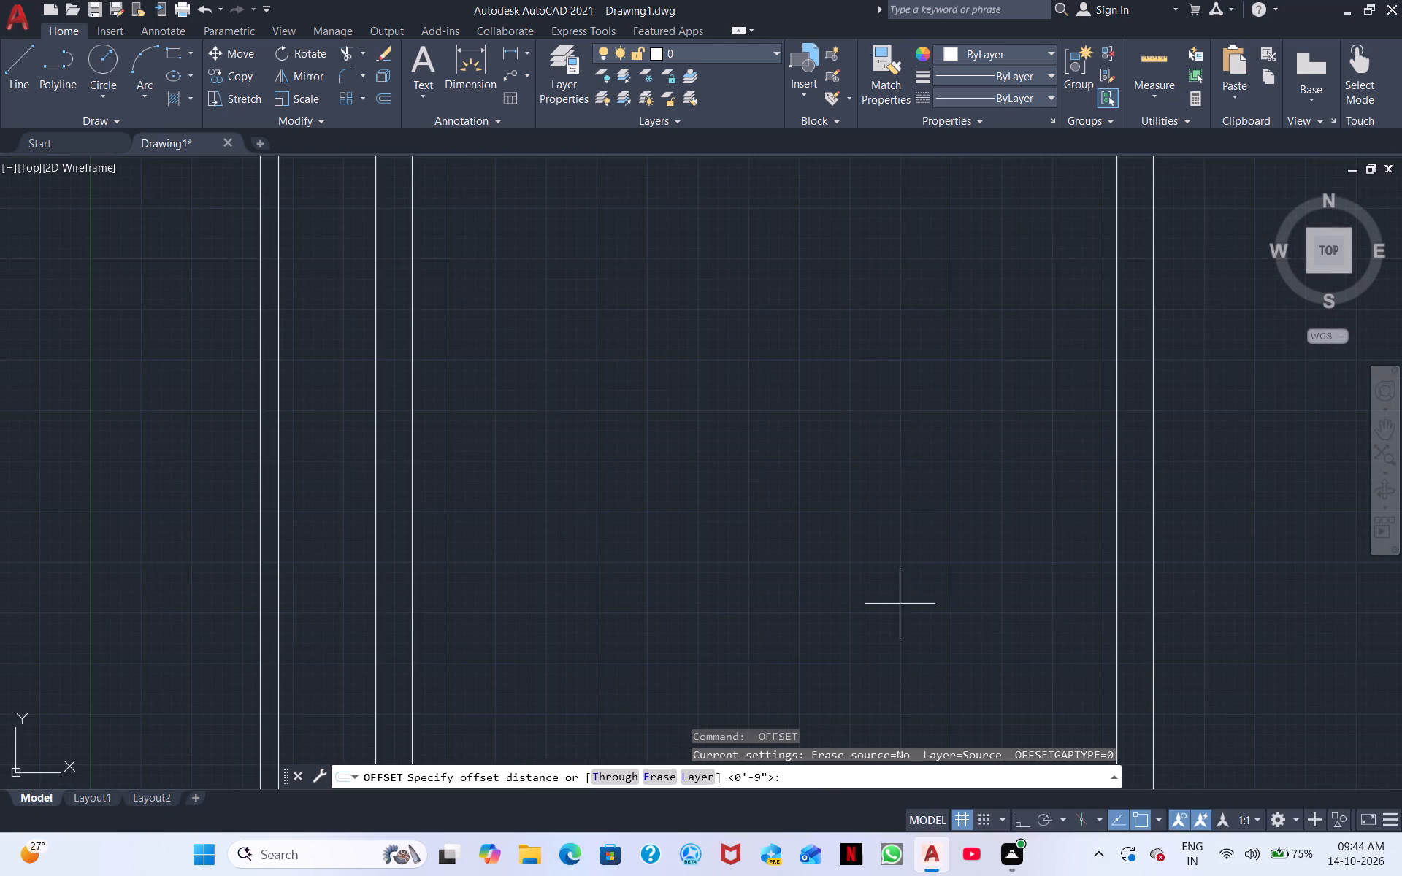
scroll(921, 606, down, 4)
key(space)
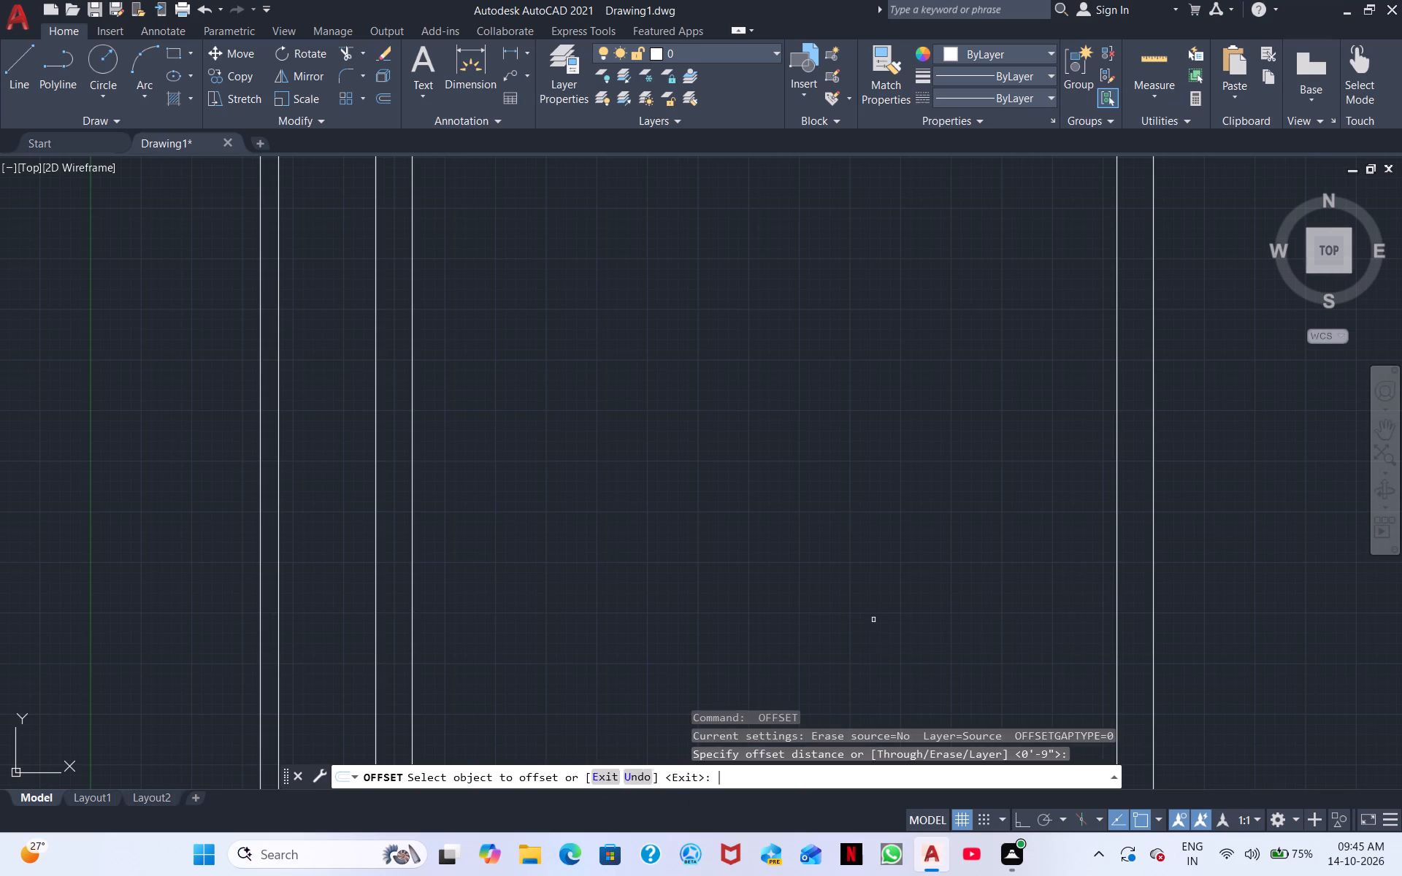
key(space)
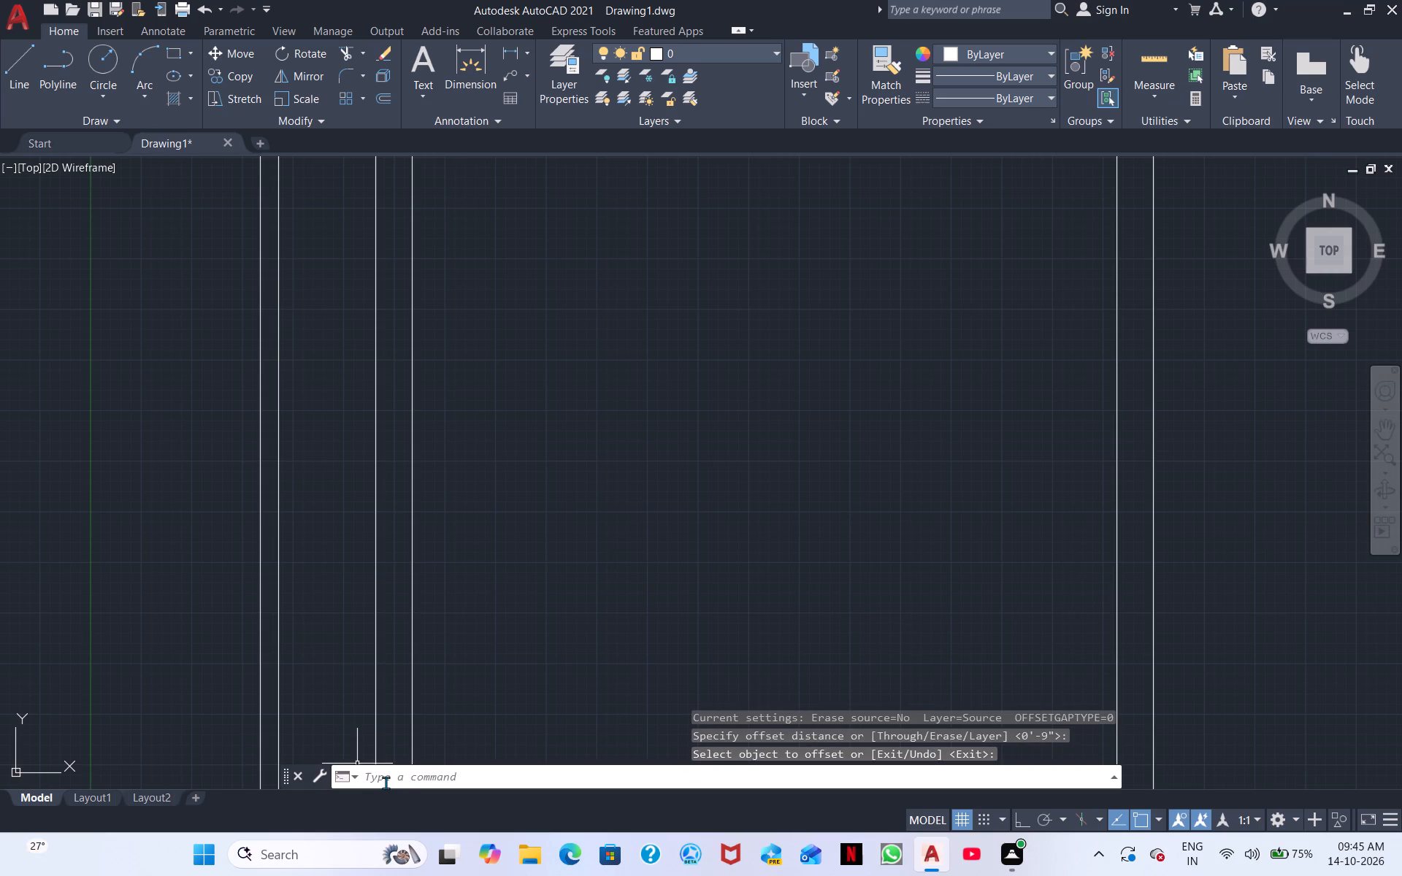
Offset the rightmost vertical line 10'6" to its right.
key(space)
key(1)
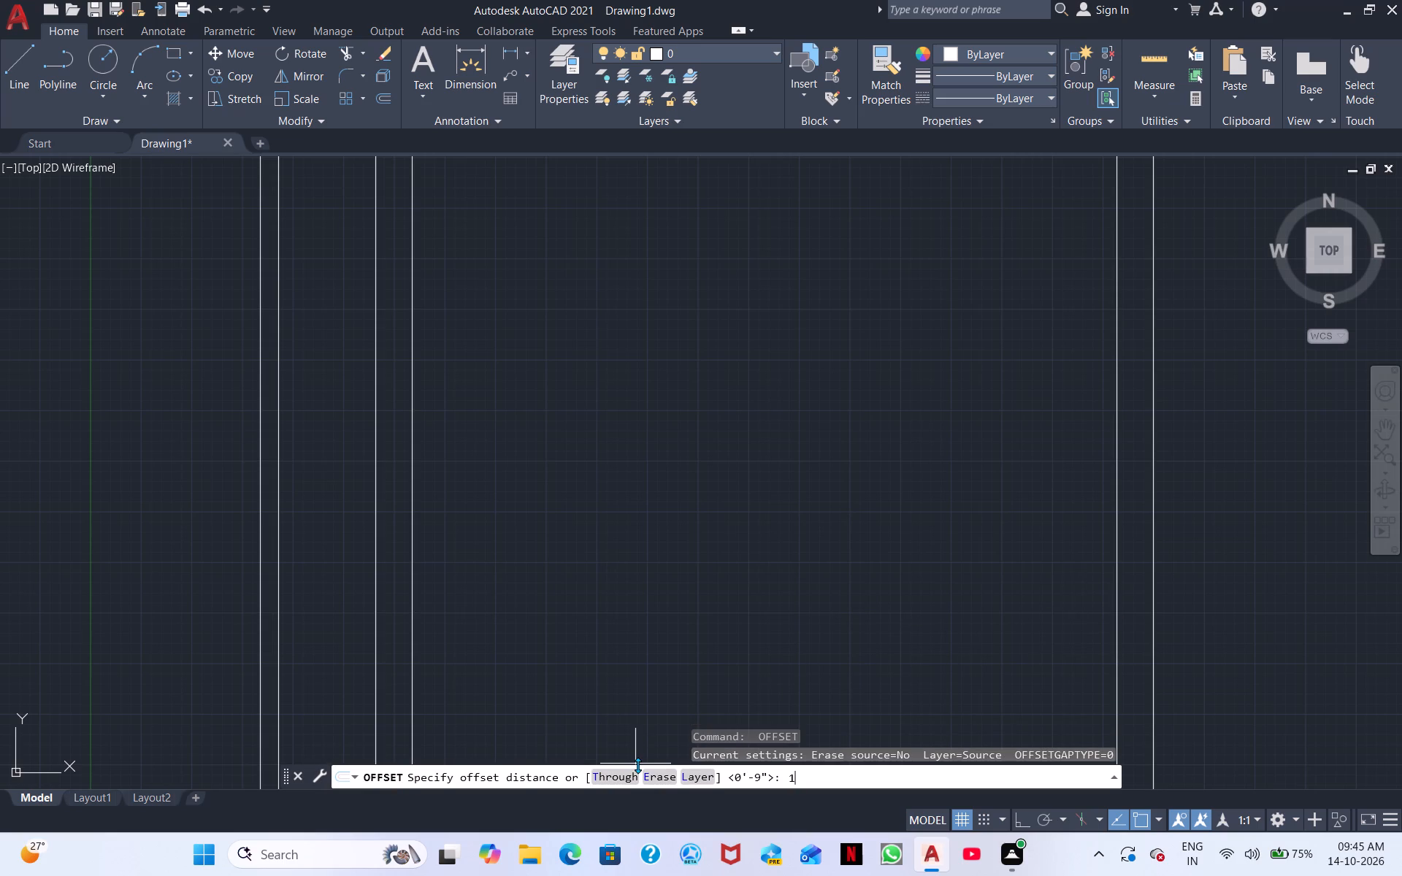
key(0)
key(apostrophe)
key(6)
key(shift+quotedbl)
key(Return)
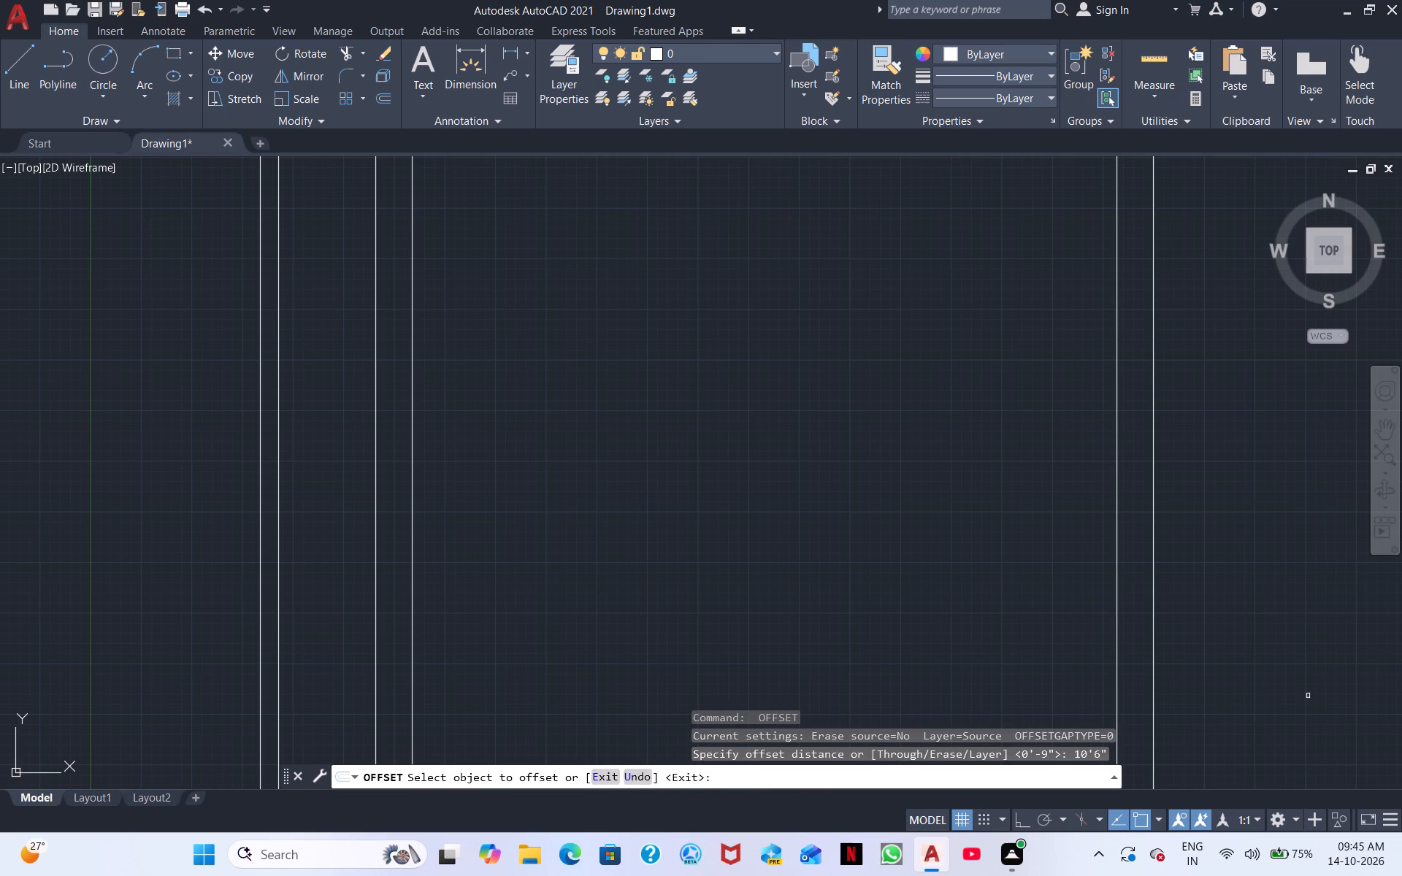
middle_drag(1313, 692, 1132, 732)
click(1093, 649)
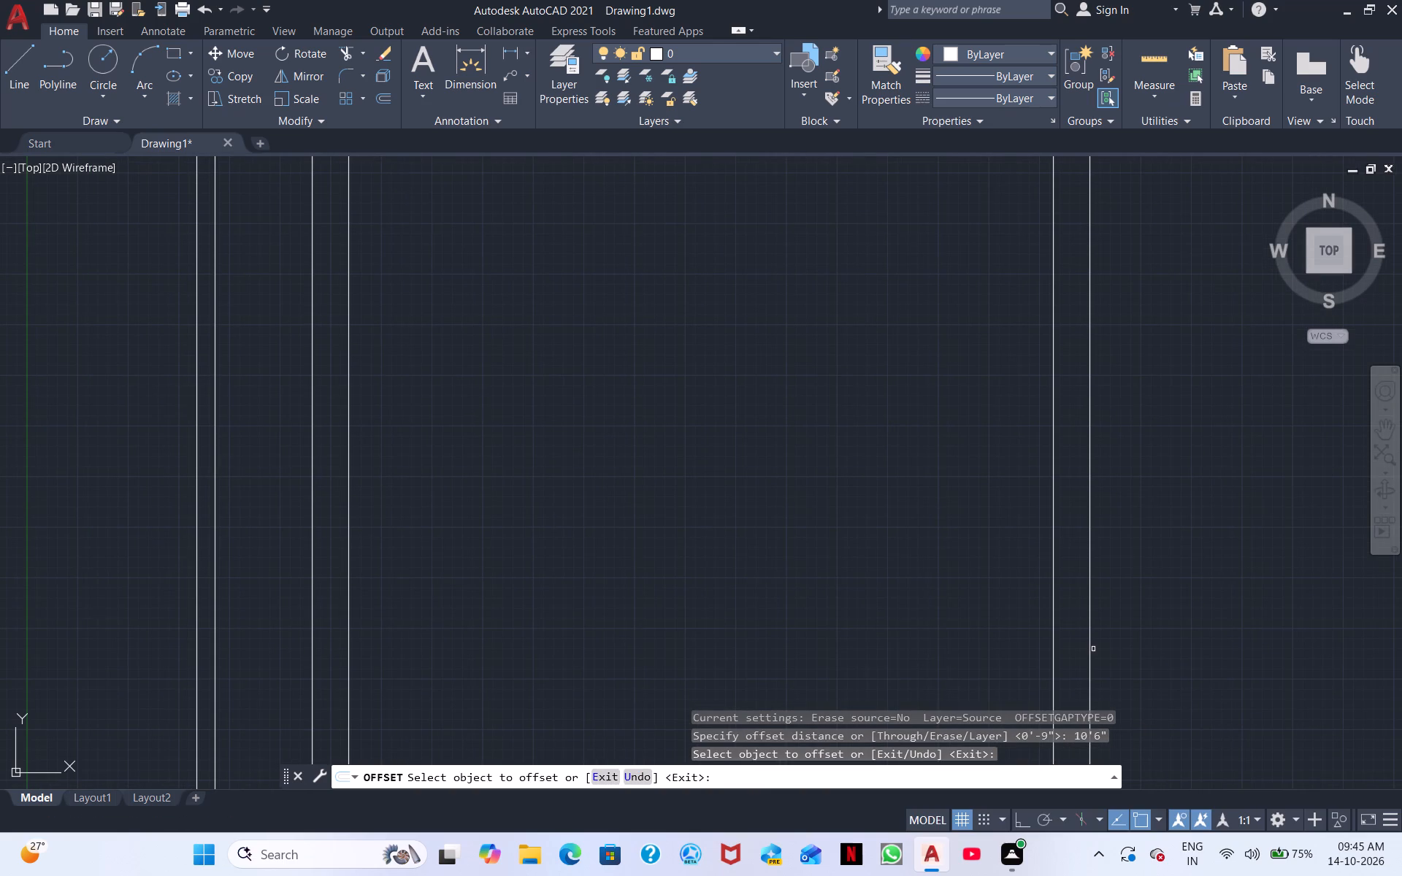
click(1090, 682)
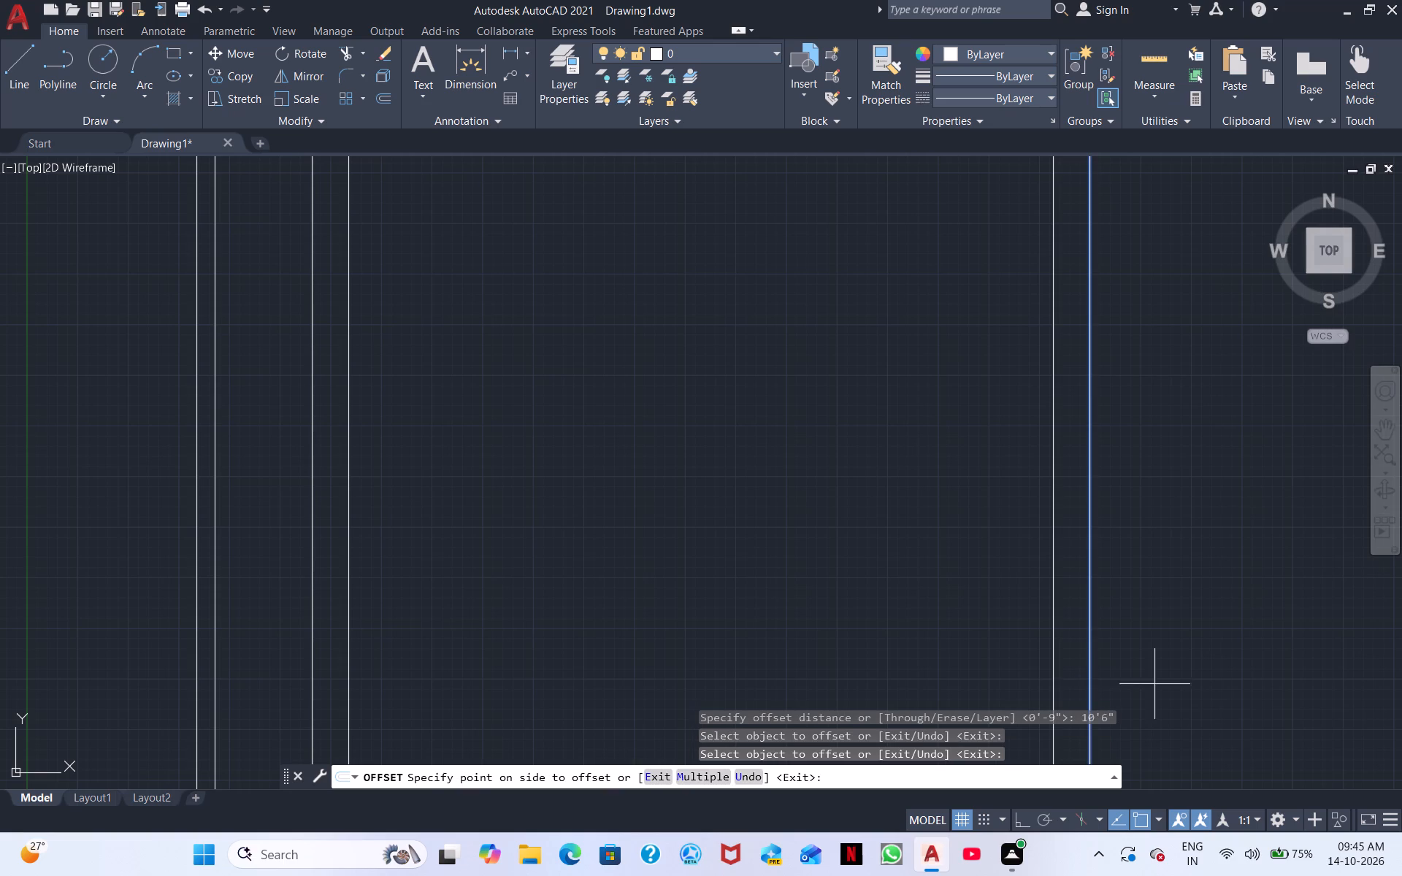
click(1202, 666)
scroll(1203, 666, down, 3)
scroll(1297, 644, down, 2)
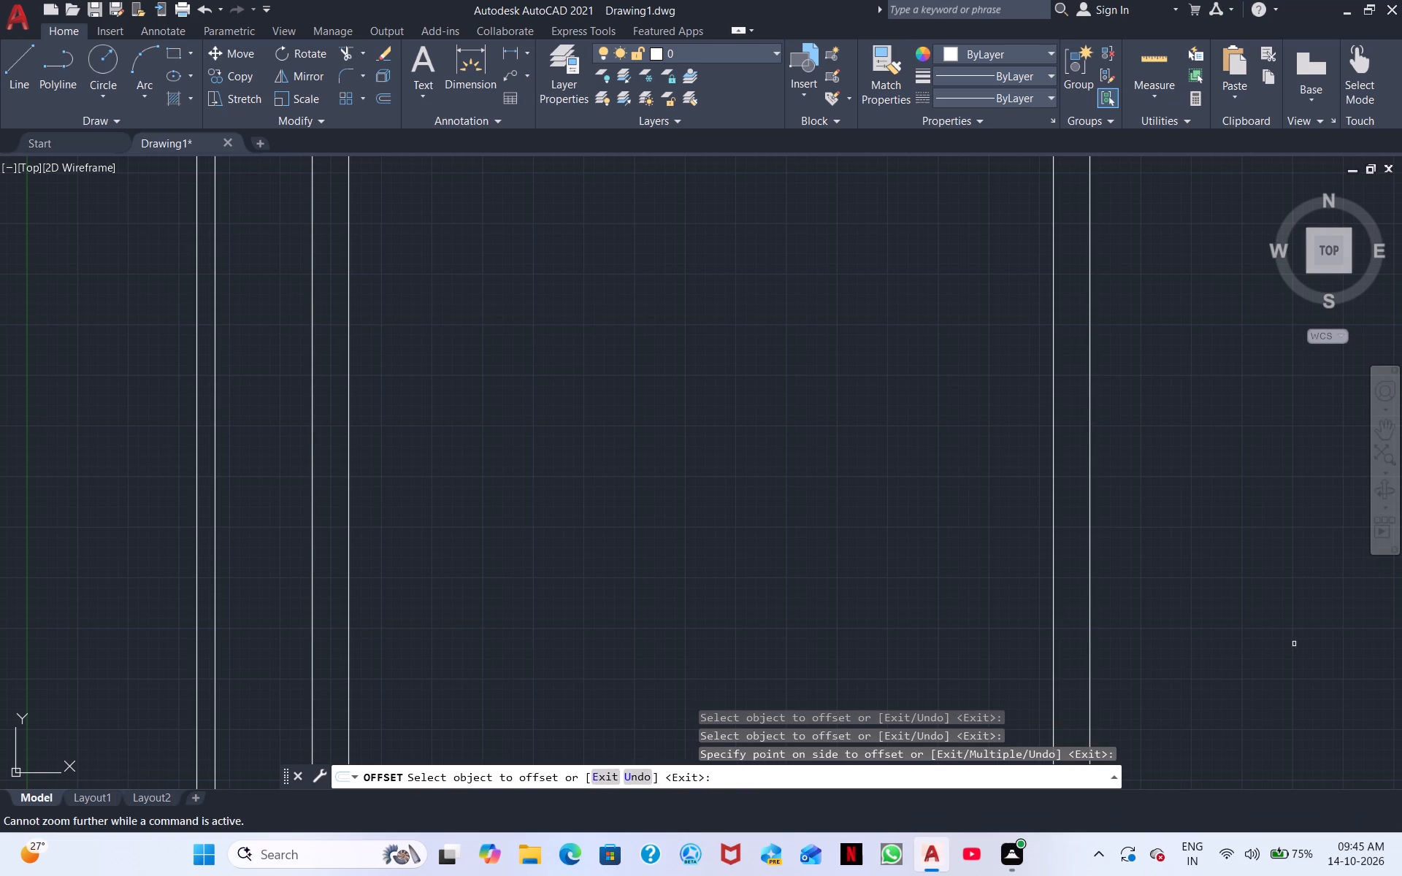
scroll(1294, 644, down, 7)
key(Escape)
Offset the new rightmost vertical line, bounding the 10'6" room, 9" to its right.
scroll(1159, 704, down, 3)
scroll(1157, 701, up, 1)
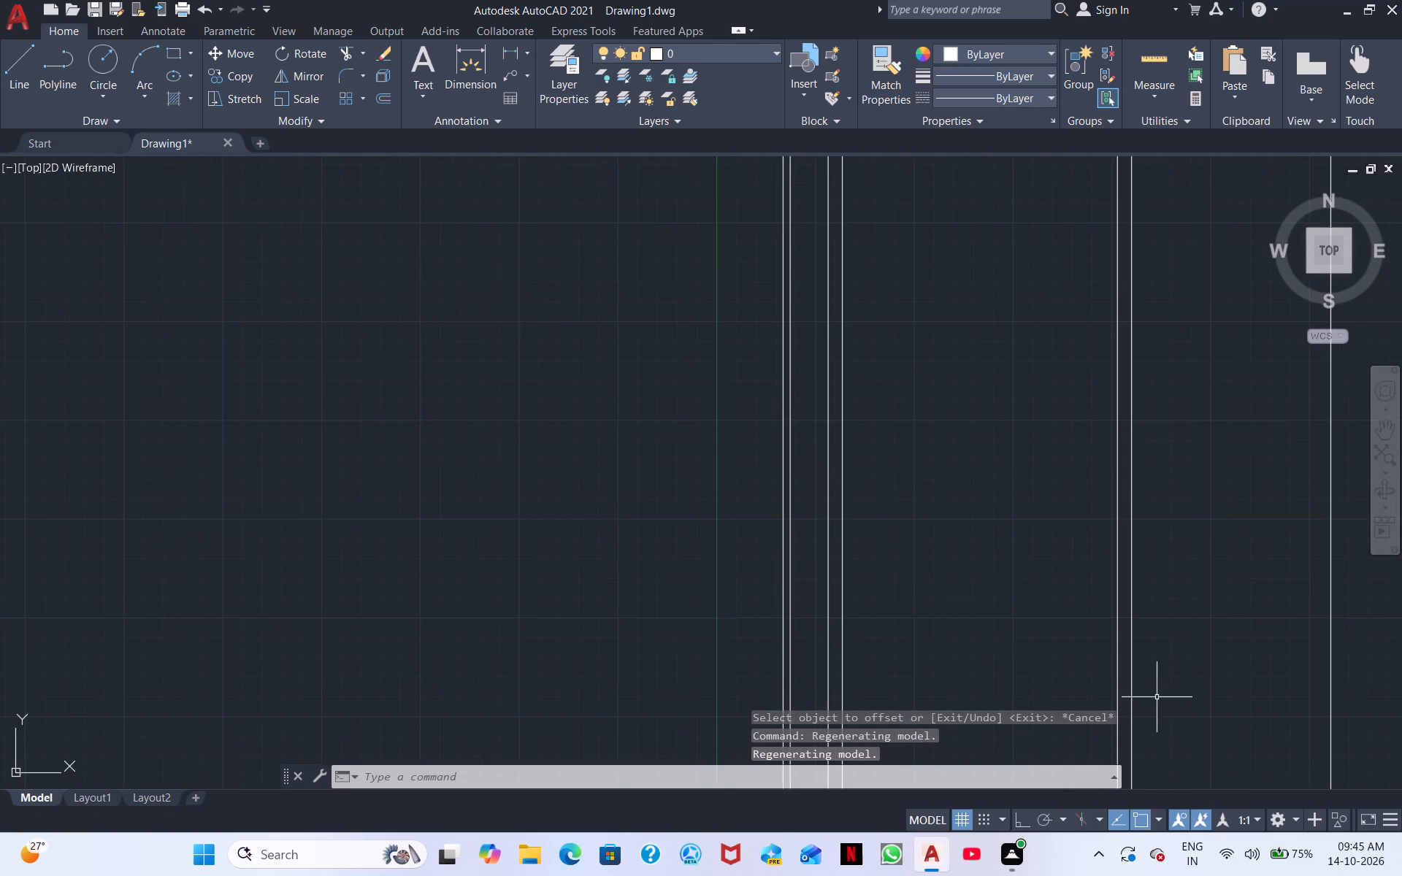
middle_drag(1178, 683, 821, 778)
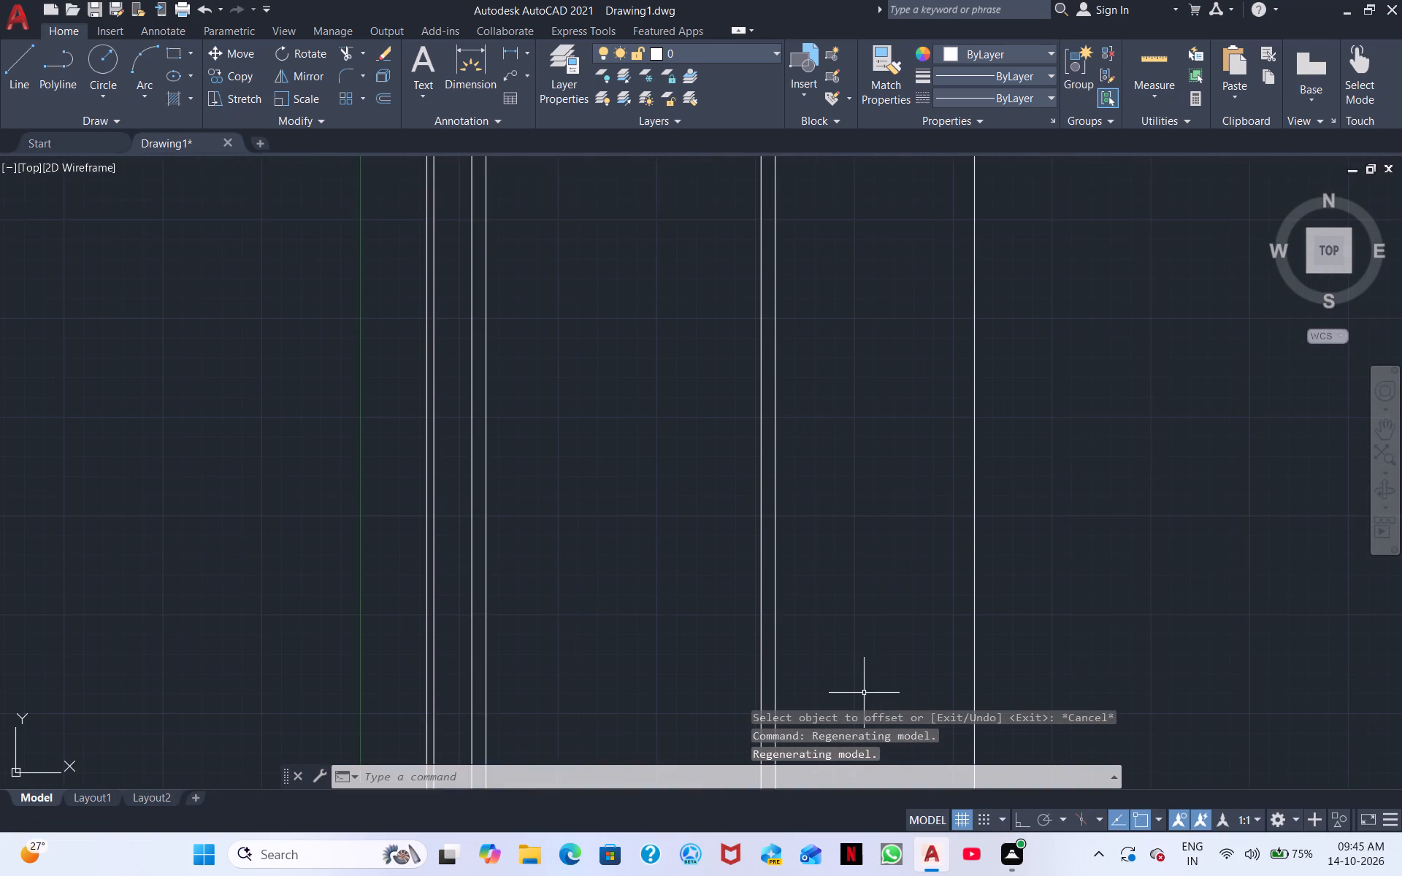
scroll(864, 692, up, 2)
middle_drag(930, 644, 771, 680)
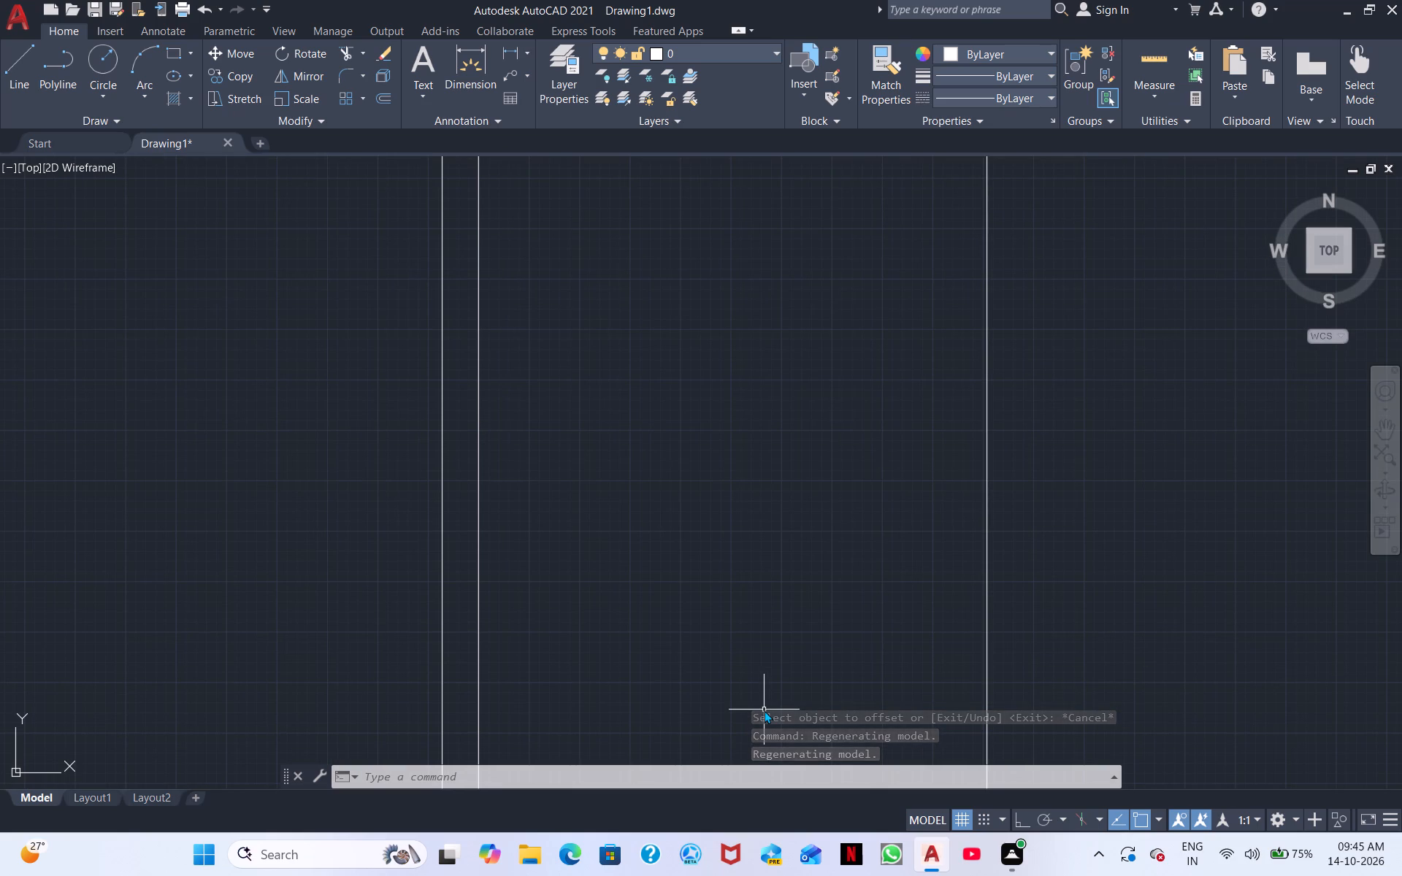
key(space)
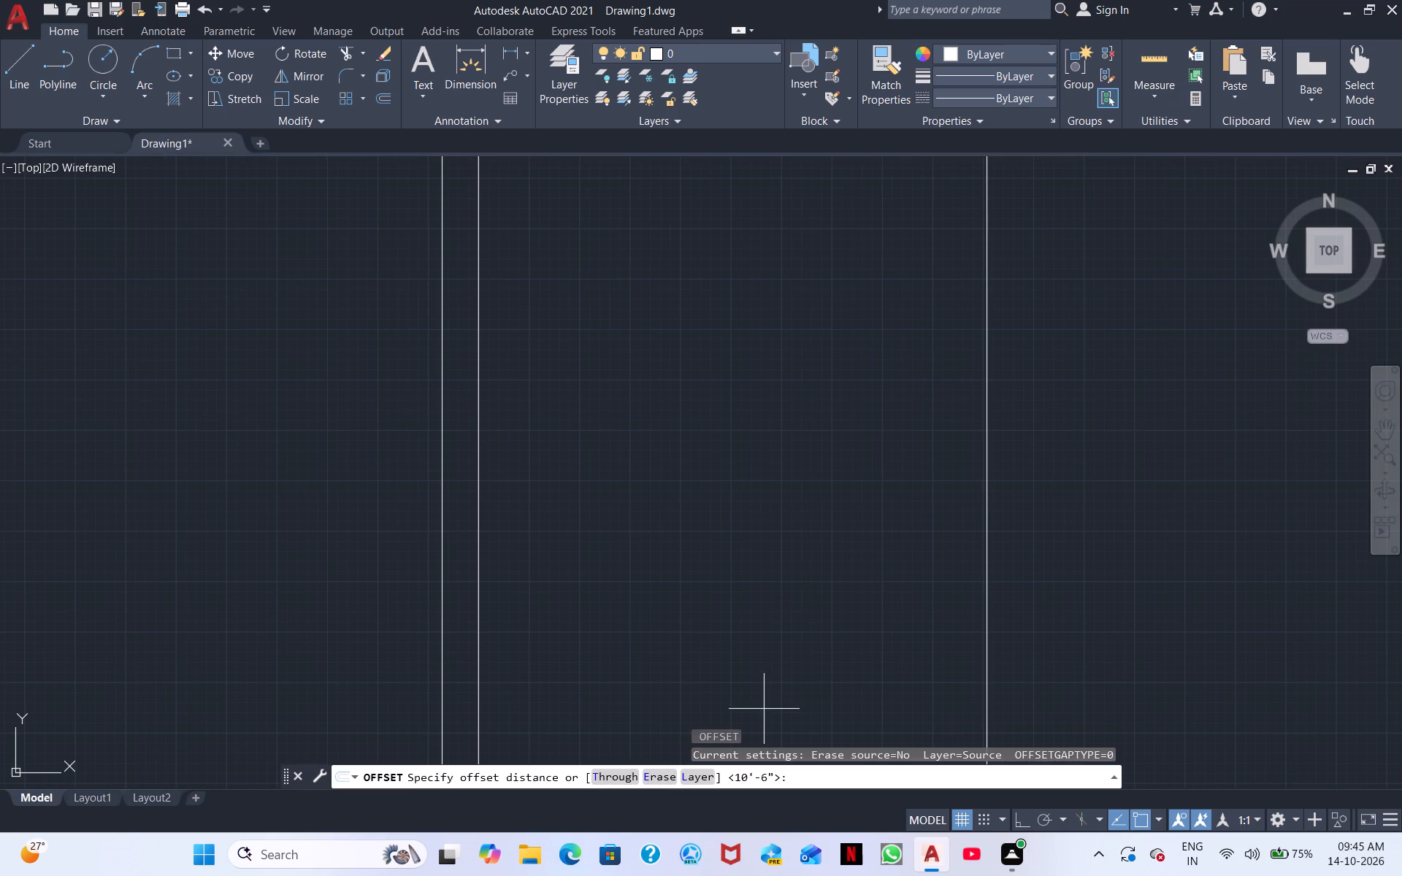
text(9")
key(Return)
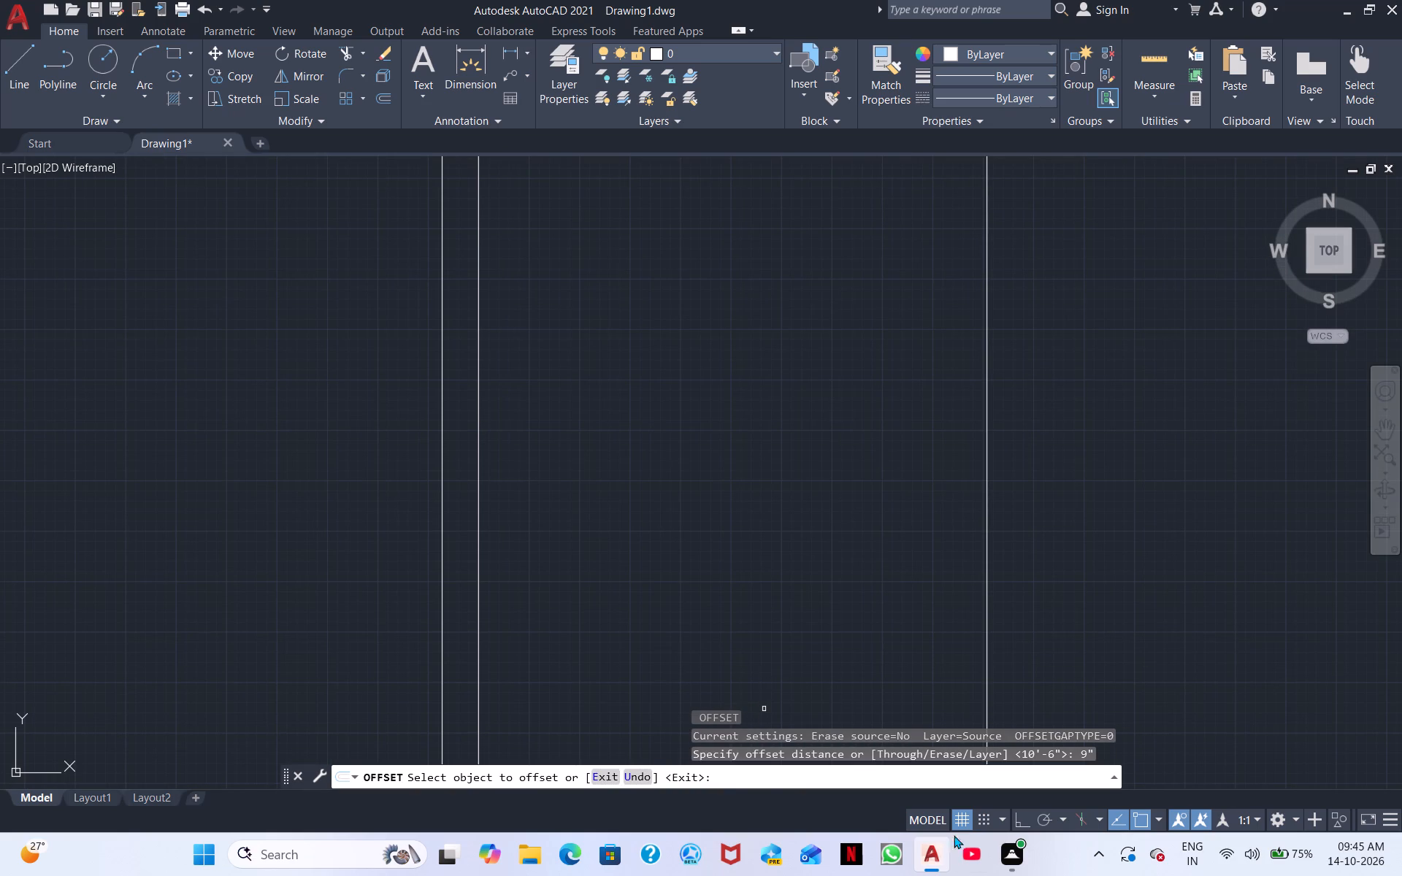
click(986, 615)
click(1008, 614)
key(space)
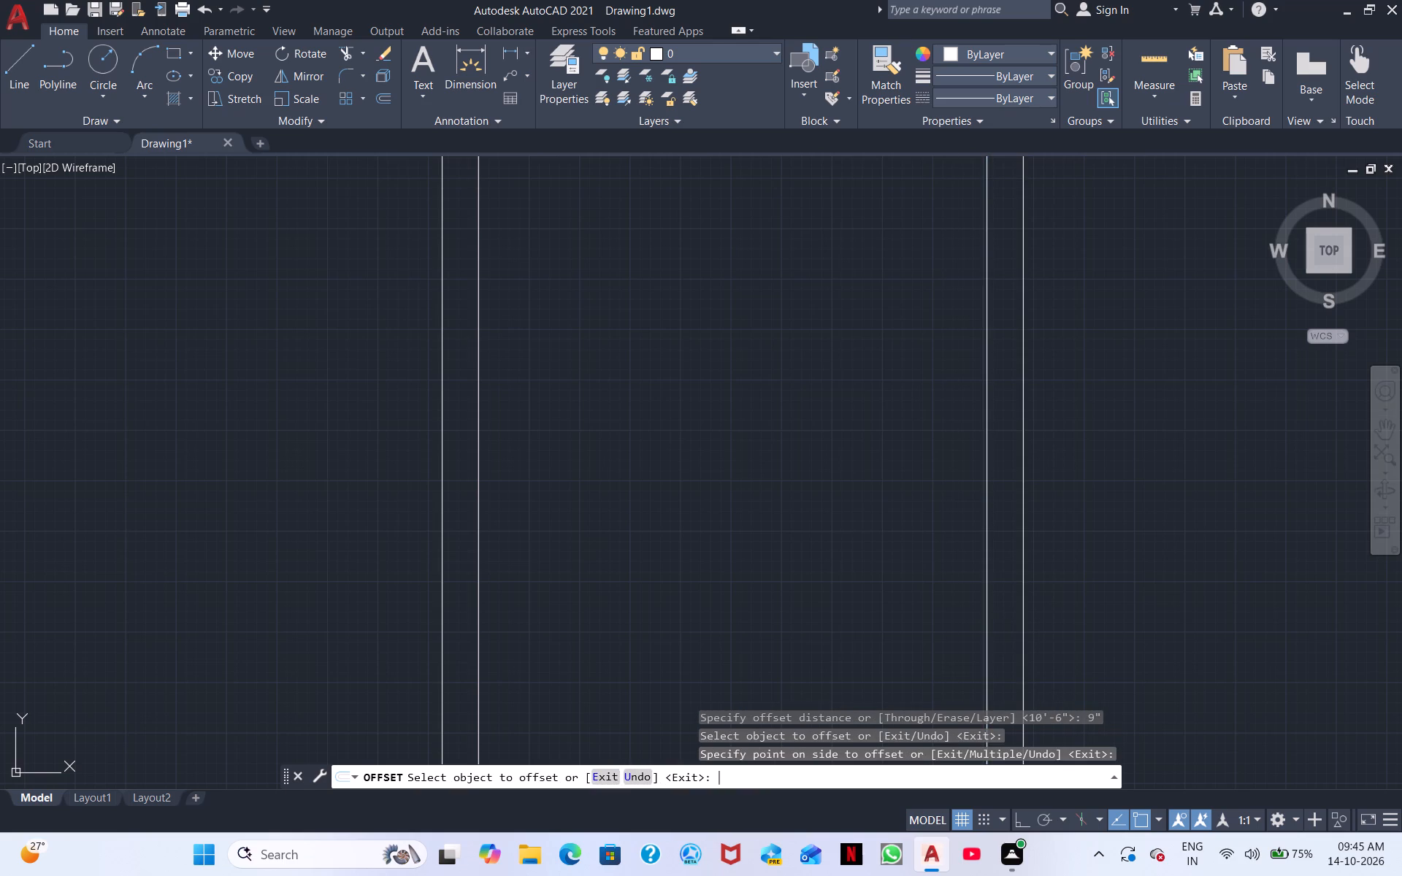
Offset the outer line of the rightmost 9" wall 1'6" to its right.
key(space)
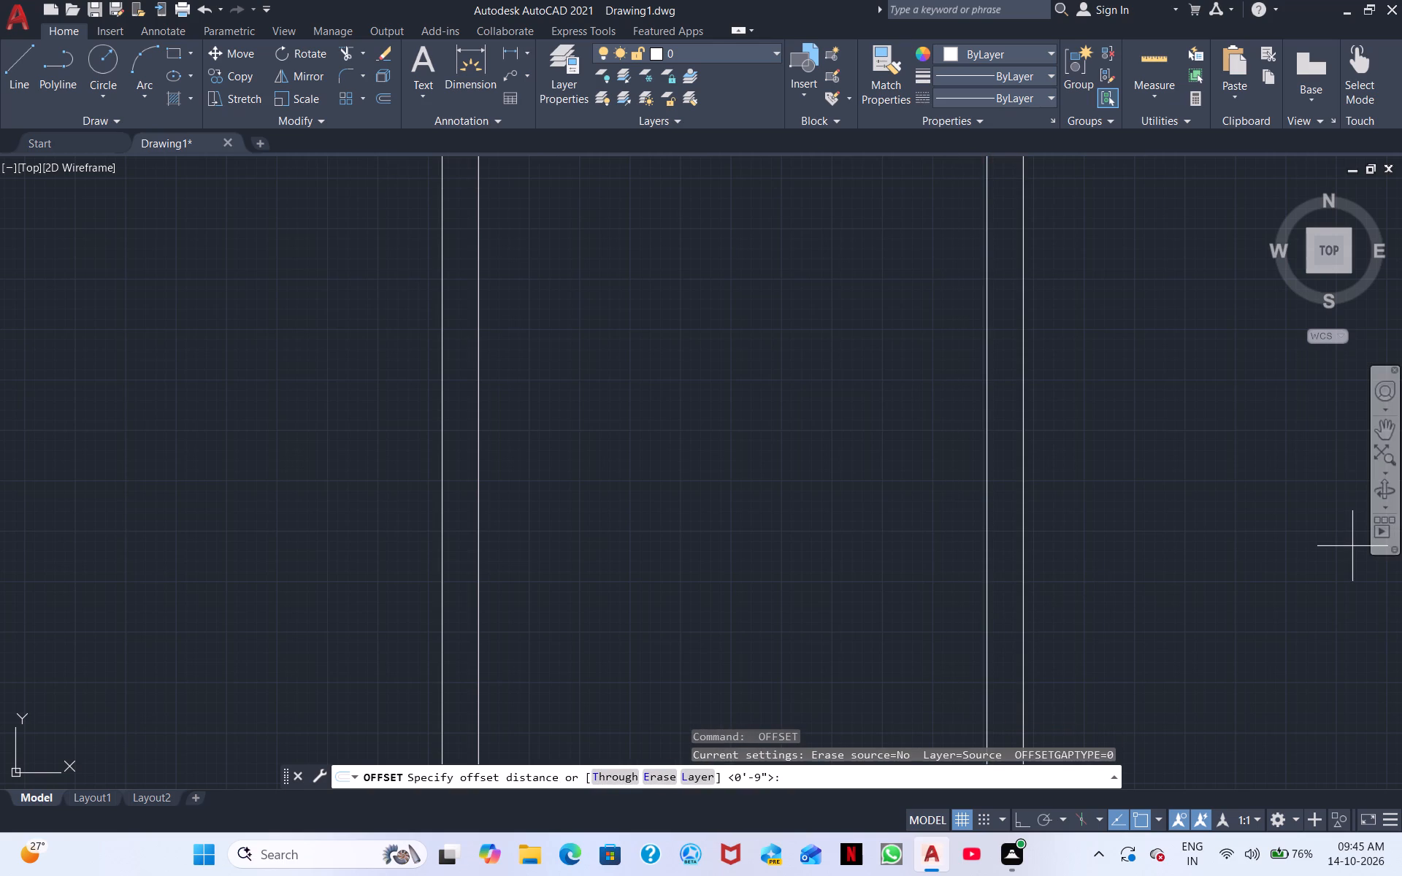
text(1'6")
key(Return)
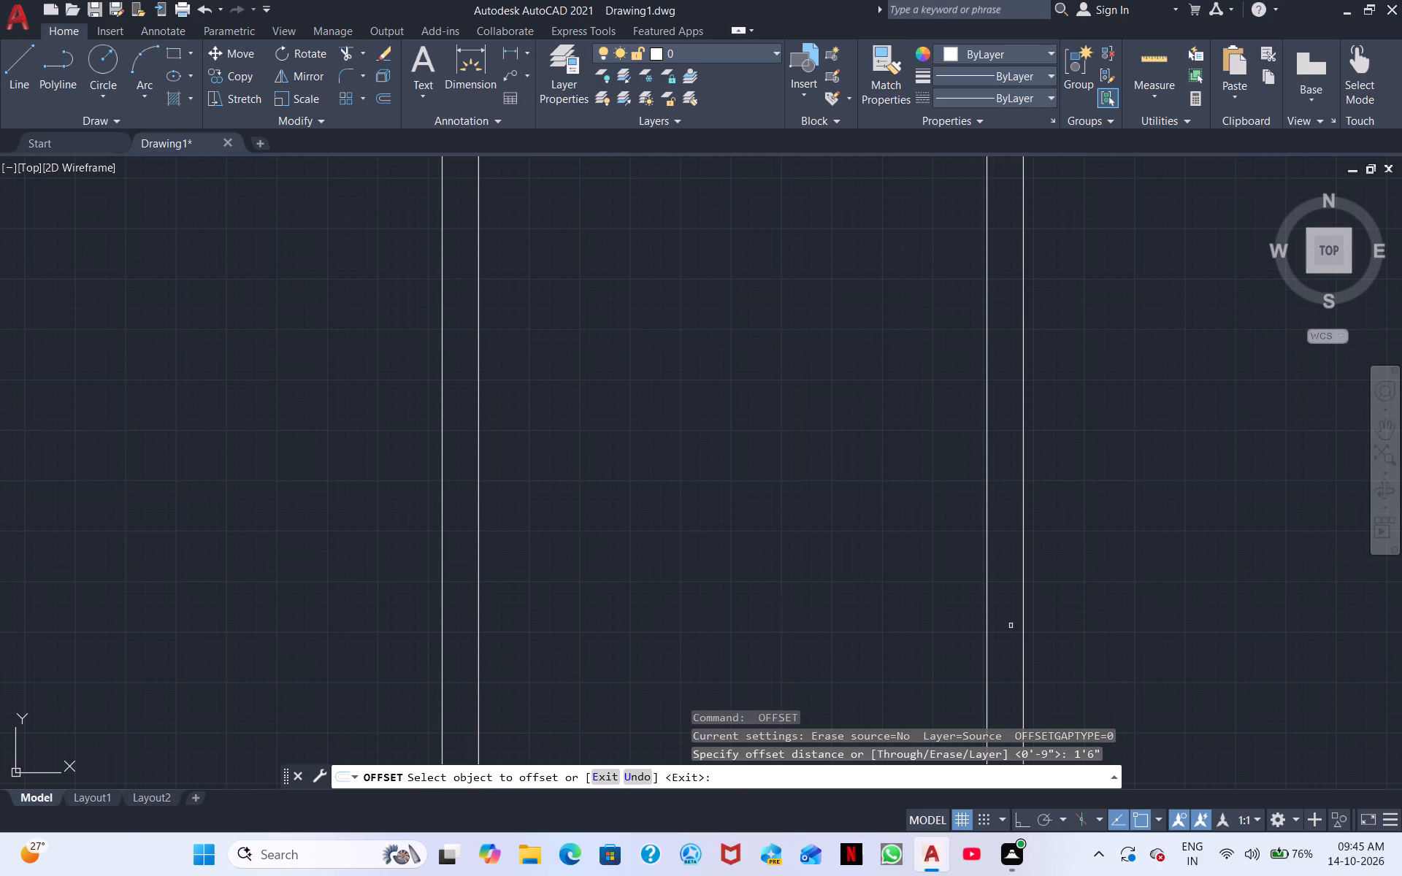
click(1023, 622)
click(1095, 613)
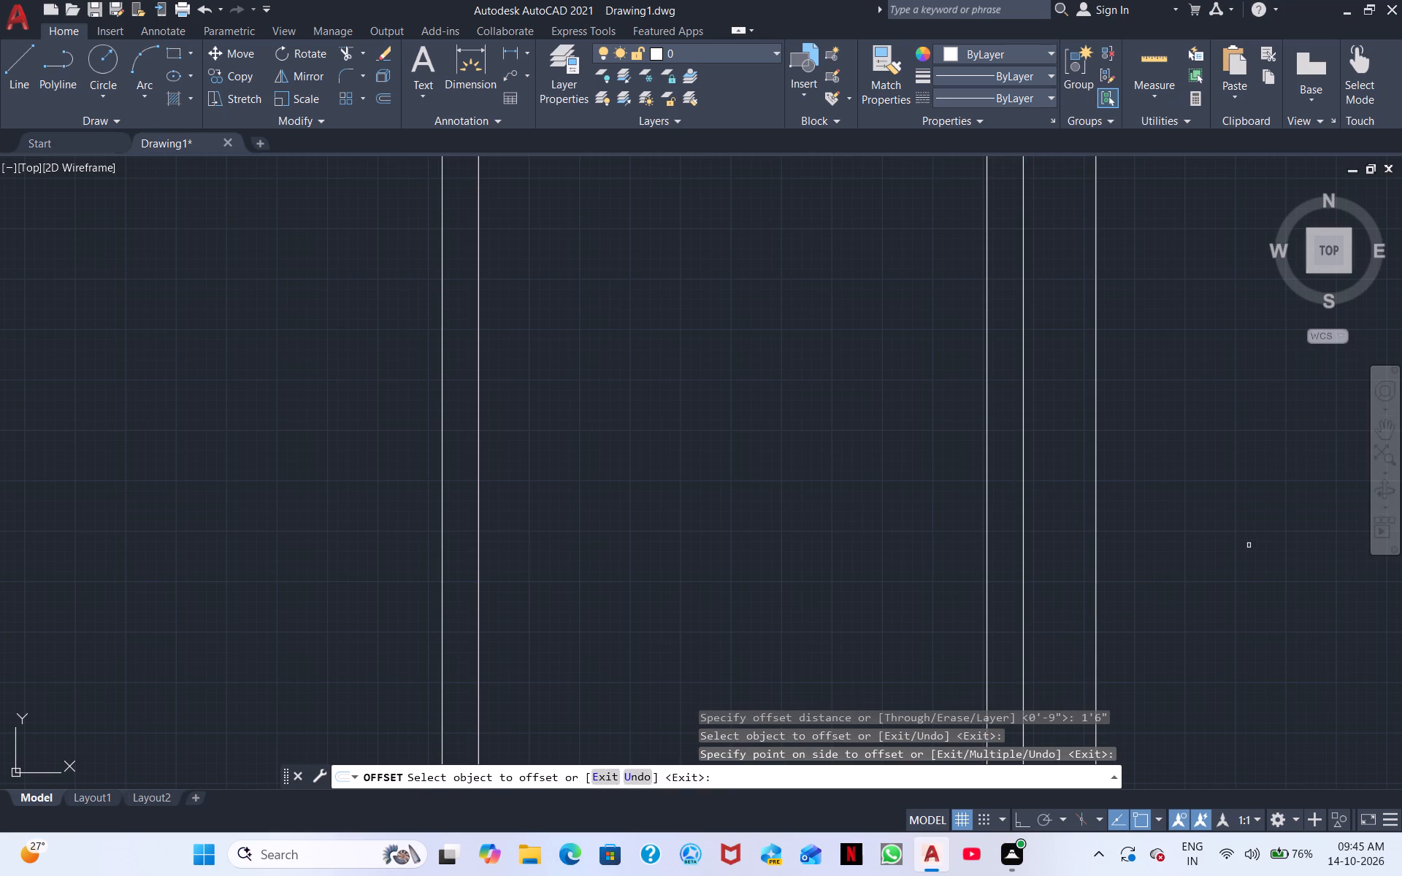
key(space)
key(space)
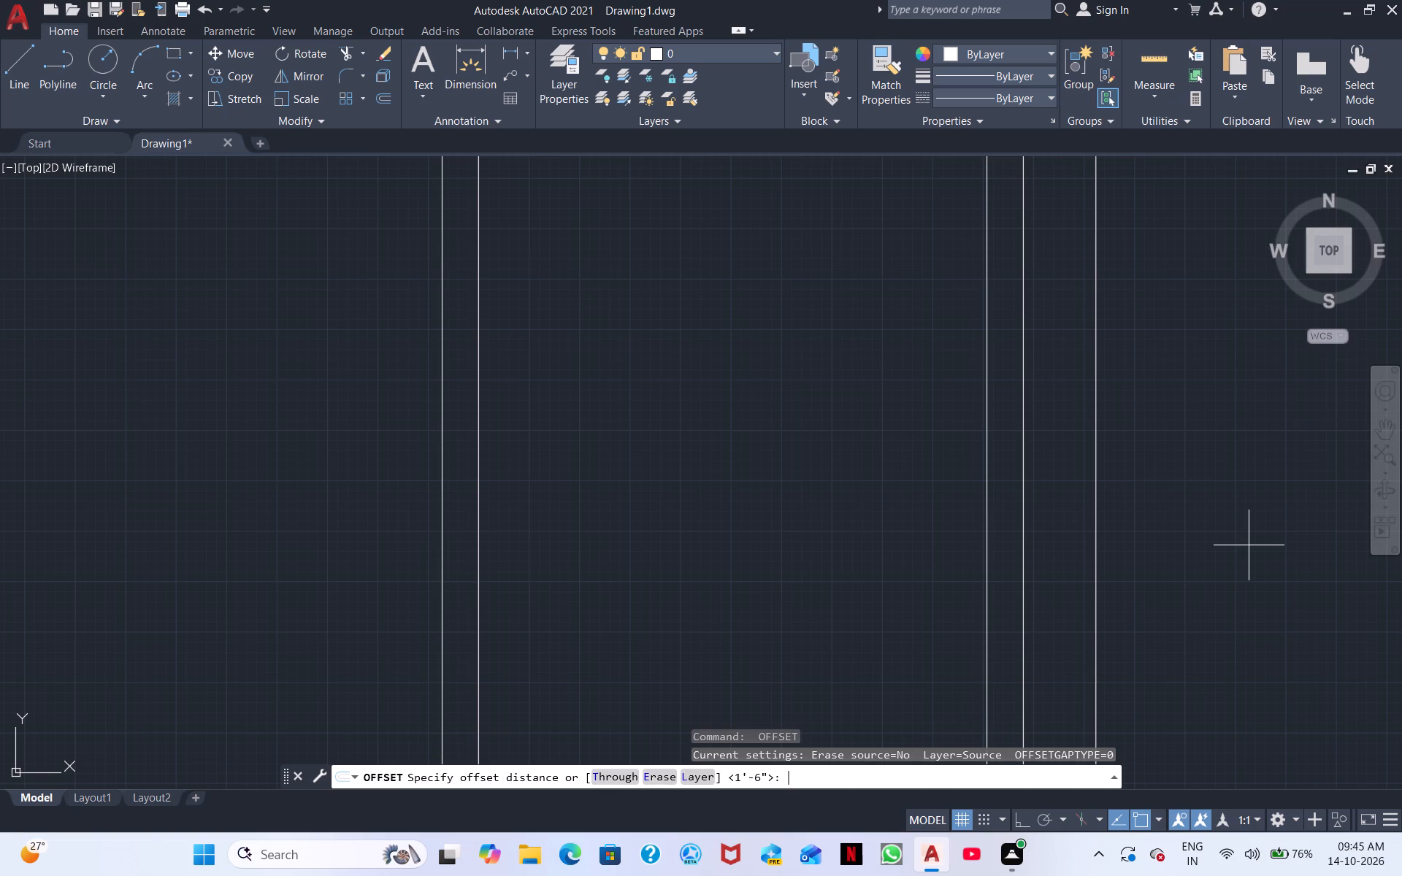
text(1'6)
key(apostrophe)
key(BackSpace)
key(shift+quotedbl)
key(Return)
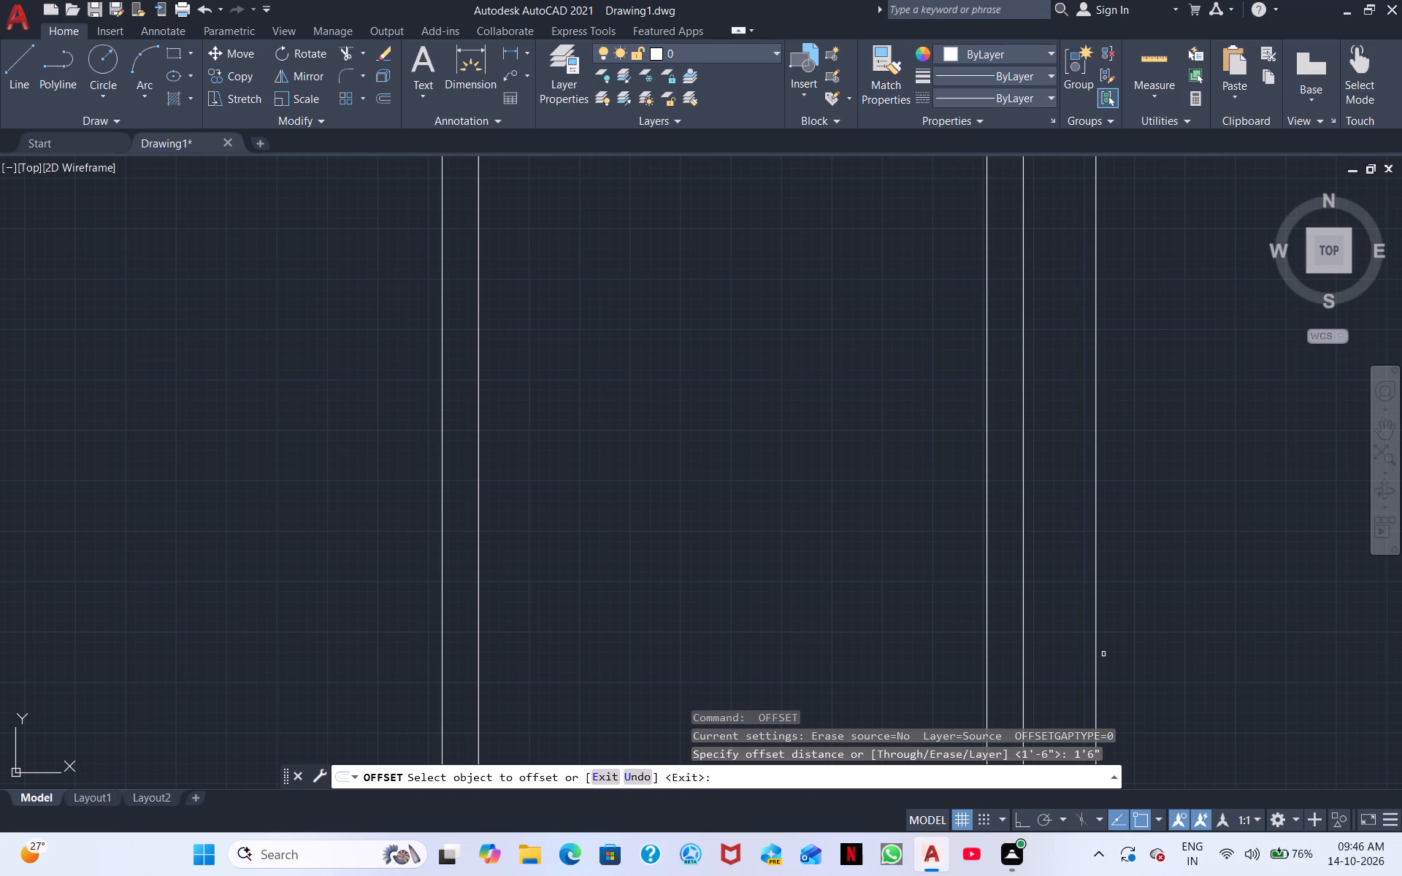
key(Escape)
Offset the rightmost vertical line 4.5" to its right.
key(o)
key(space)
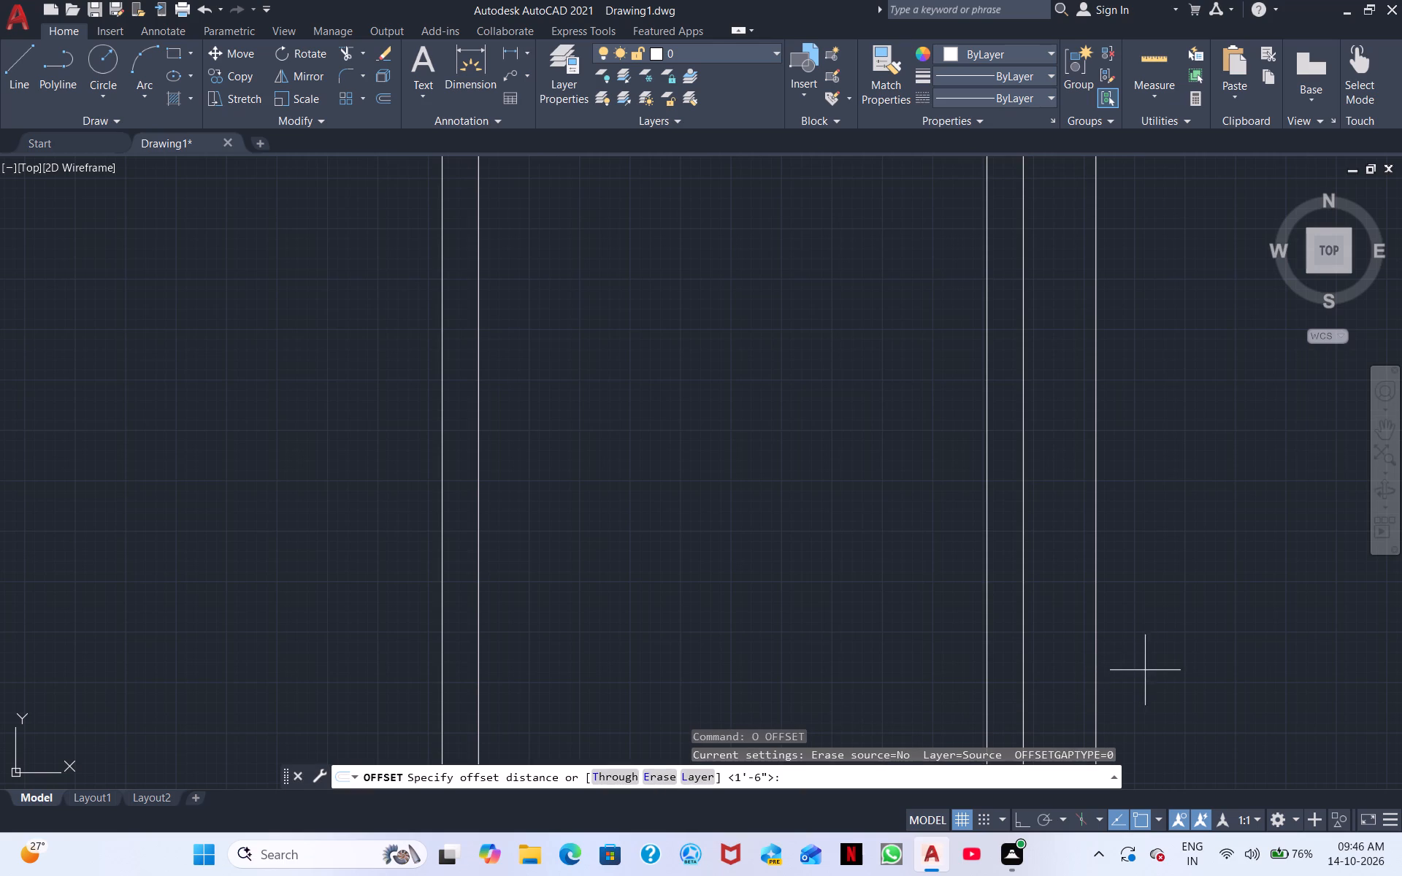
key(9)
key(BackSpace)
text(4.5")
key(Return)
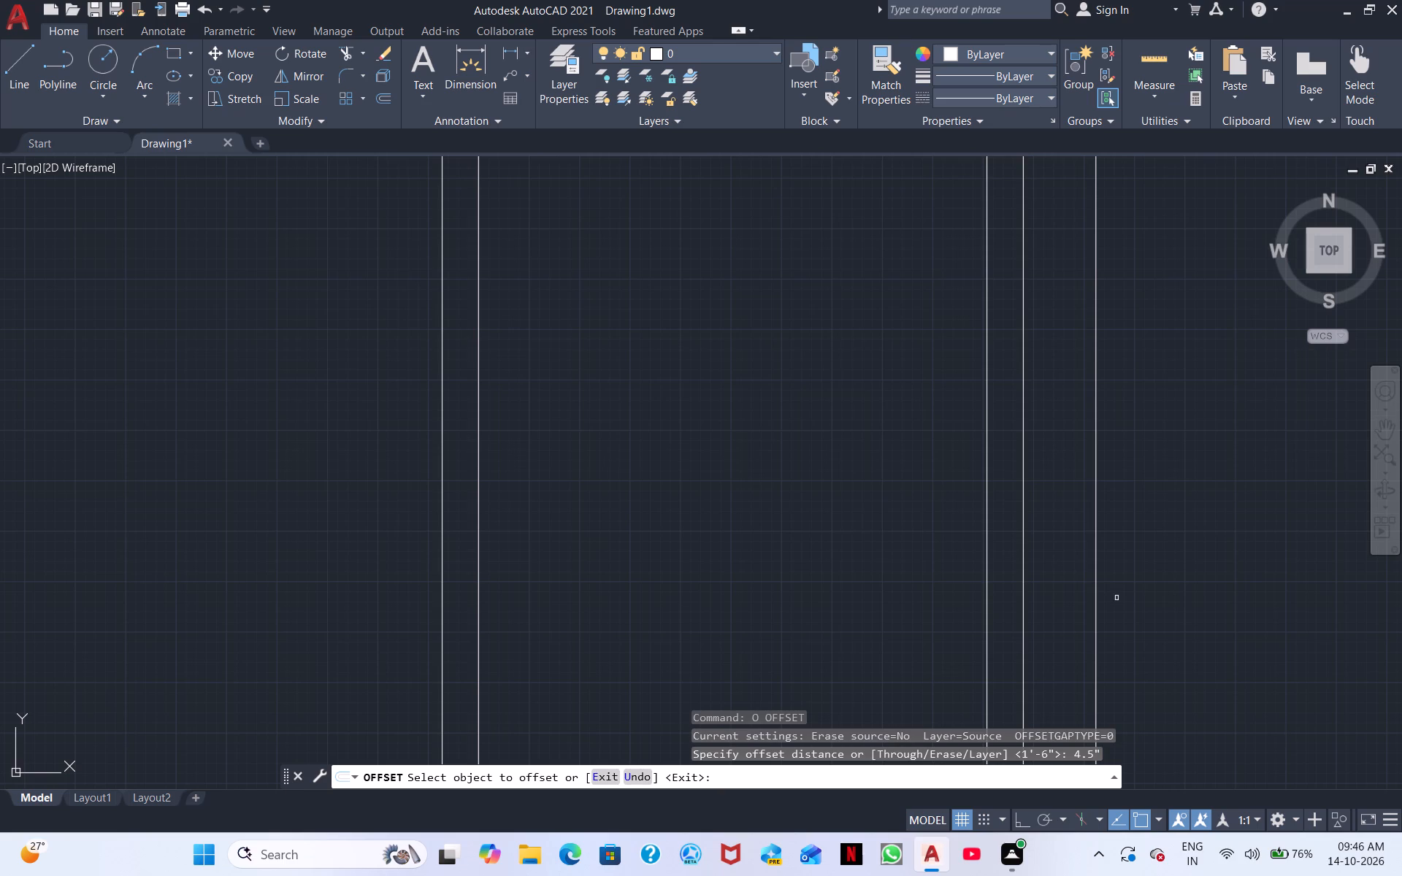
key(space)
key(space)
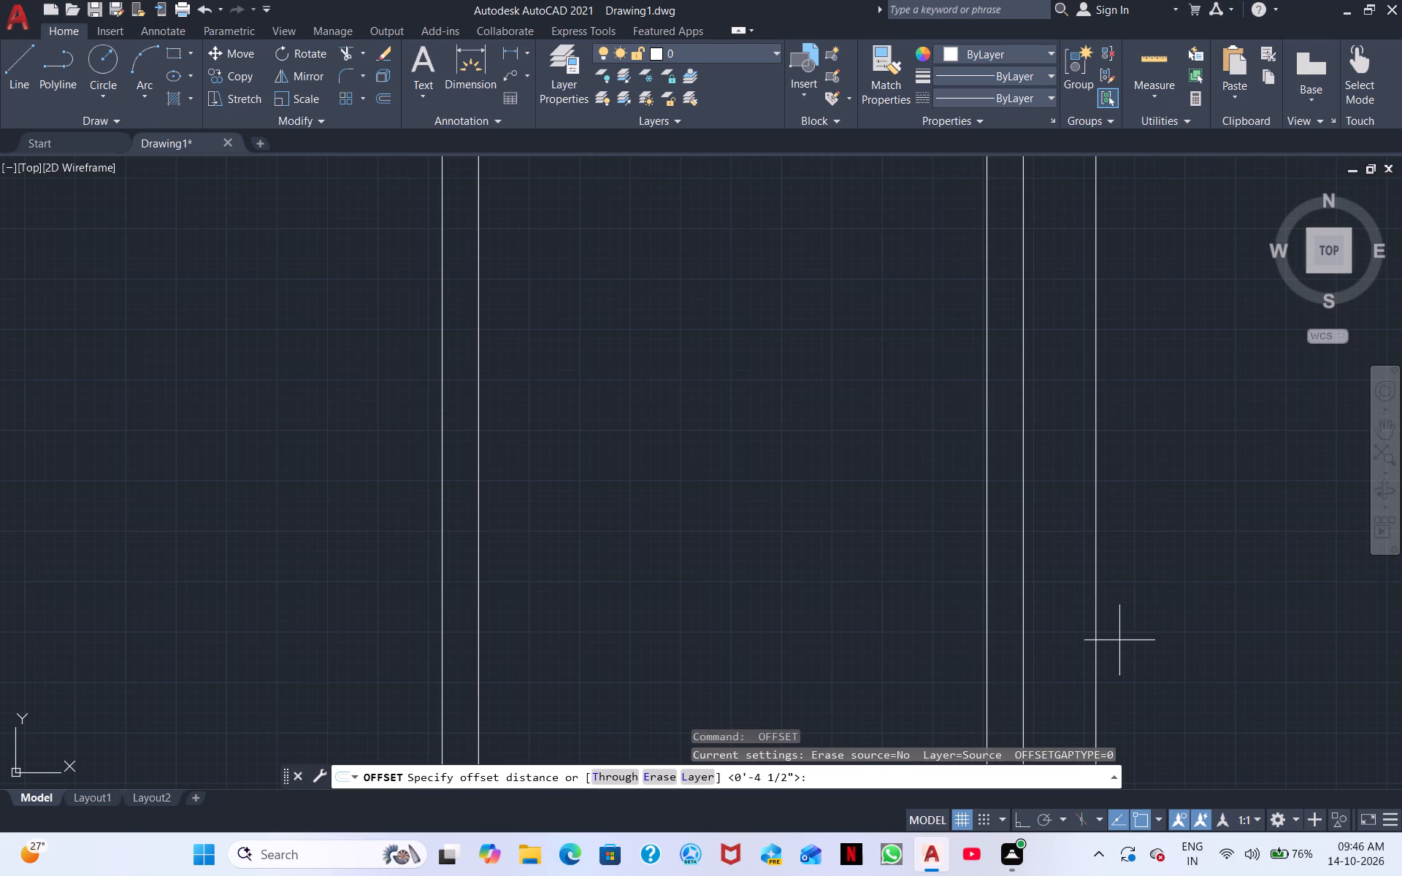
key(space)
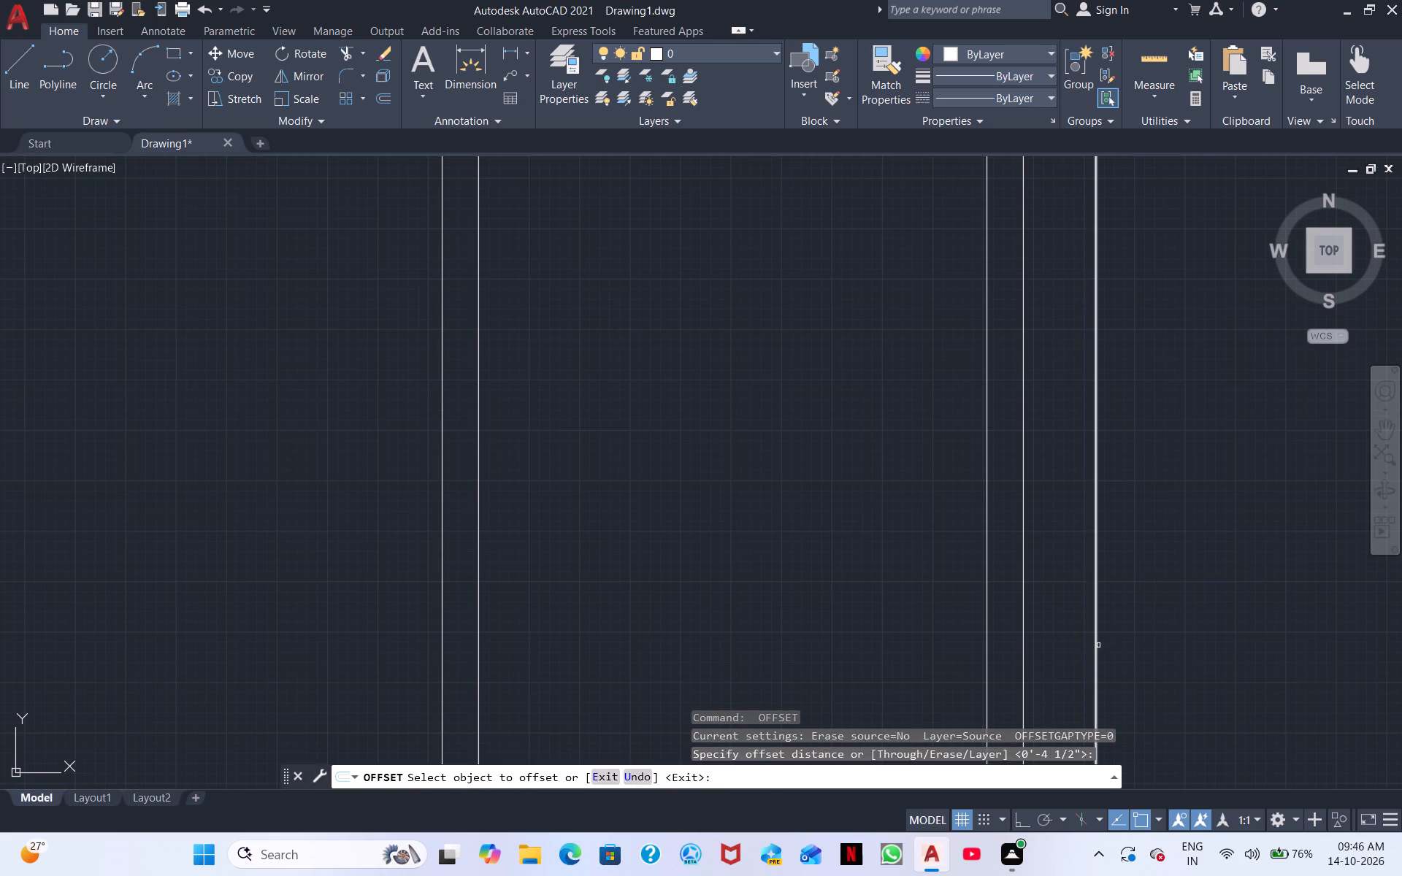
click(1098, 645)
click(1120, 648)
Turn Ortho on and check the overall width between the leftmost and rightmost vertical lines with a linear dimension, without placing it.
scroll(1120, 645, down, 4)
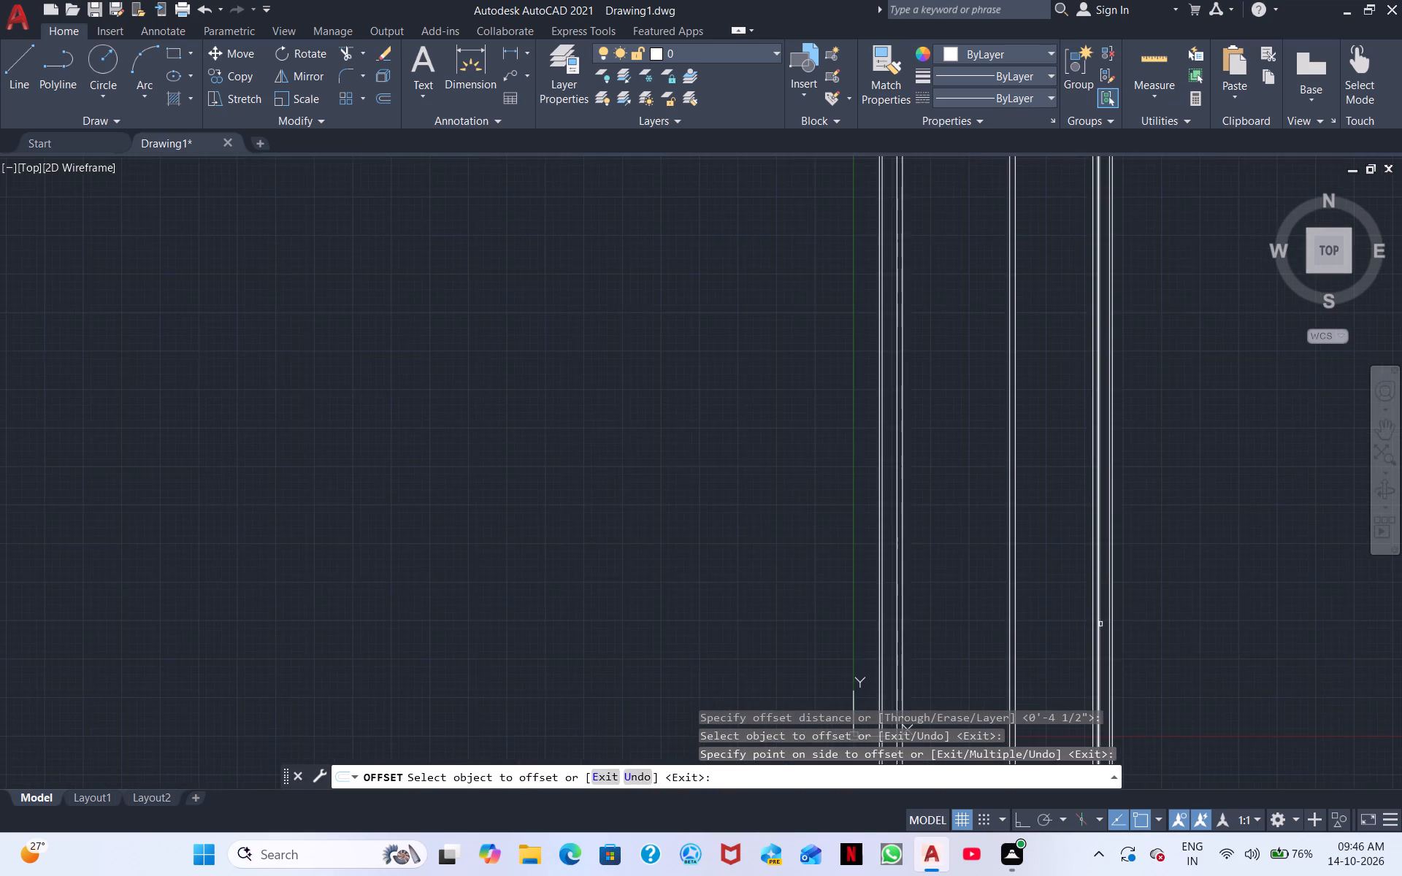
scroll(1098, 618, up, 1)
middle_drag(902, 517, 793, 767)
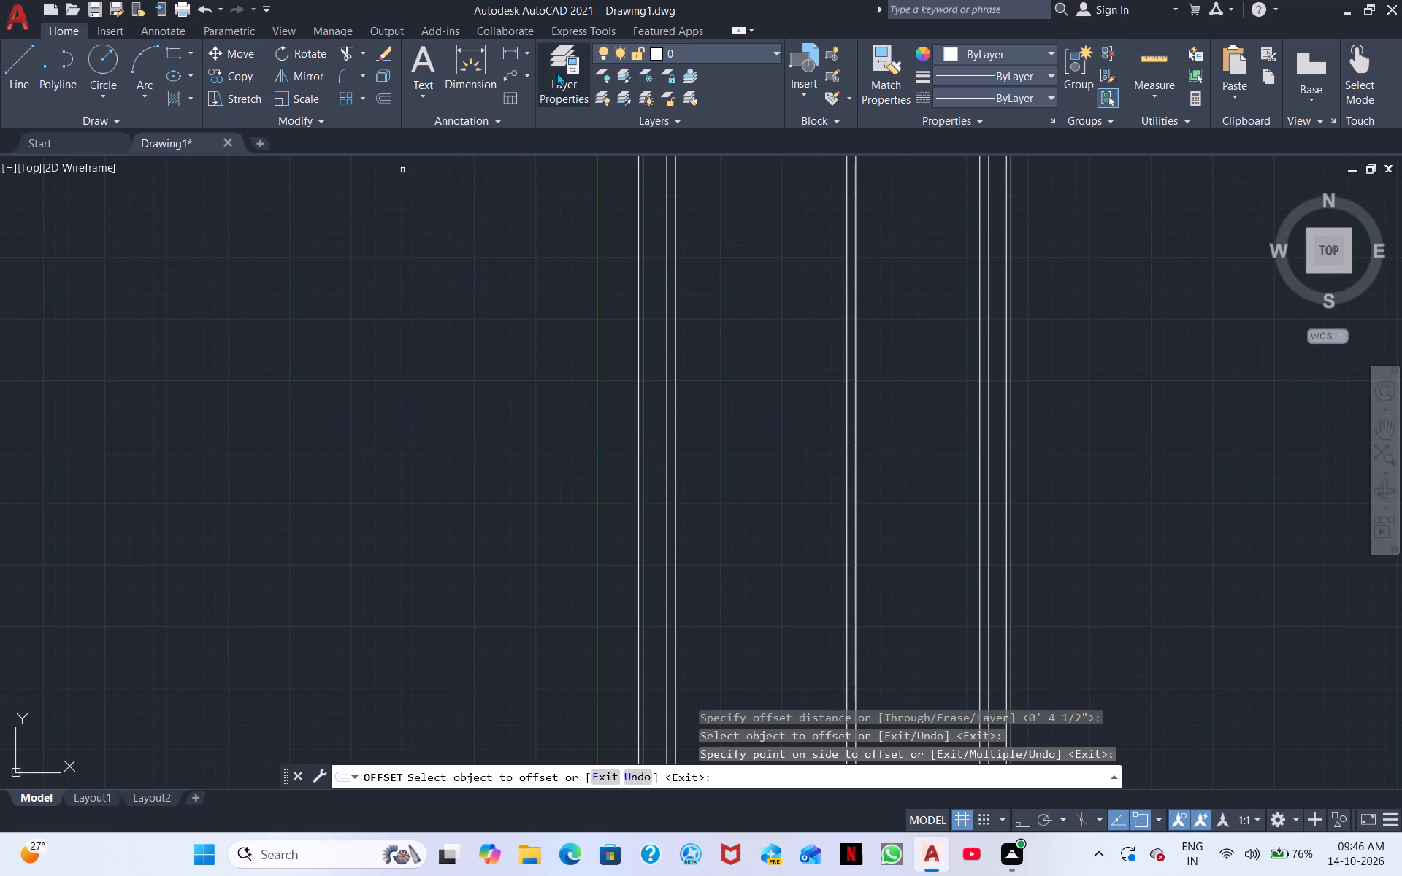
click(510, 58)
scroll(635, 441, up, 5)
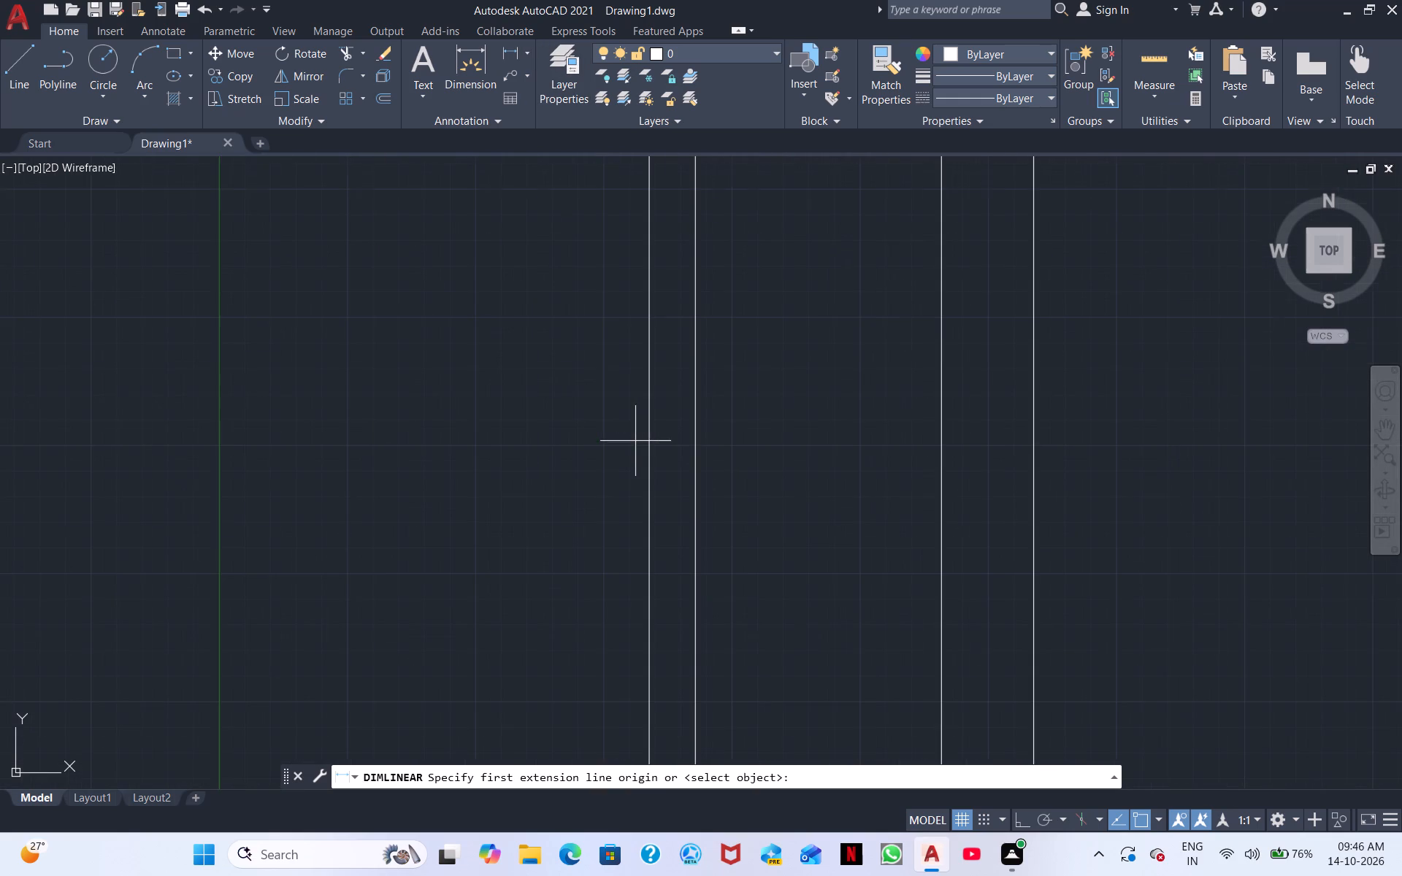
scroll(645, 445, up, 4)
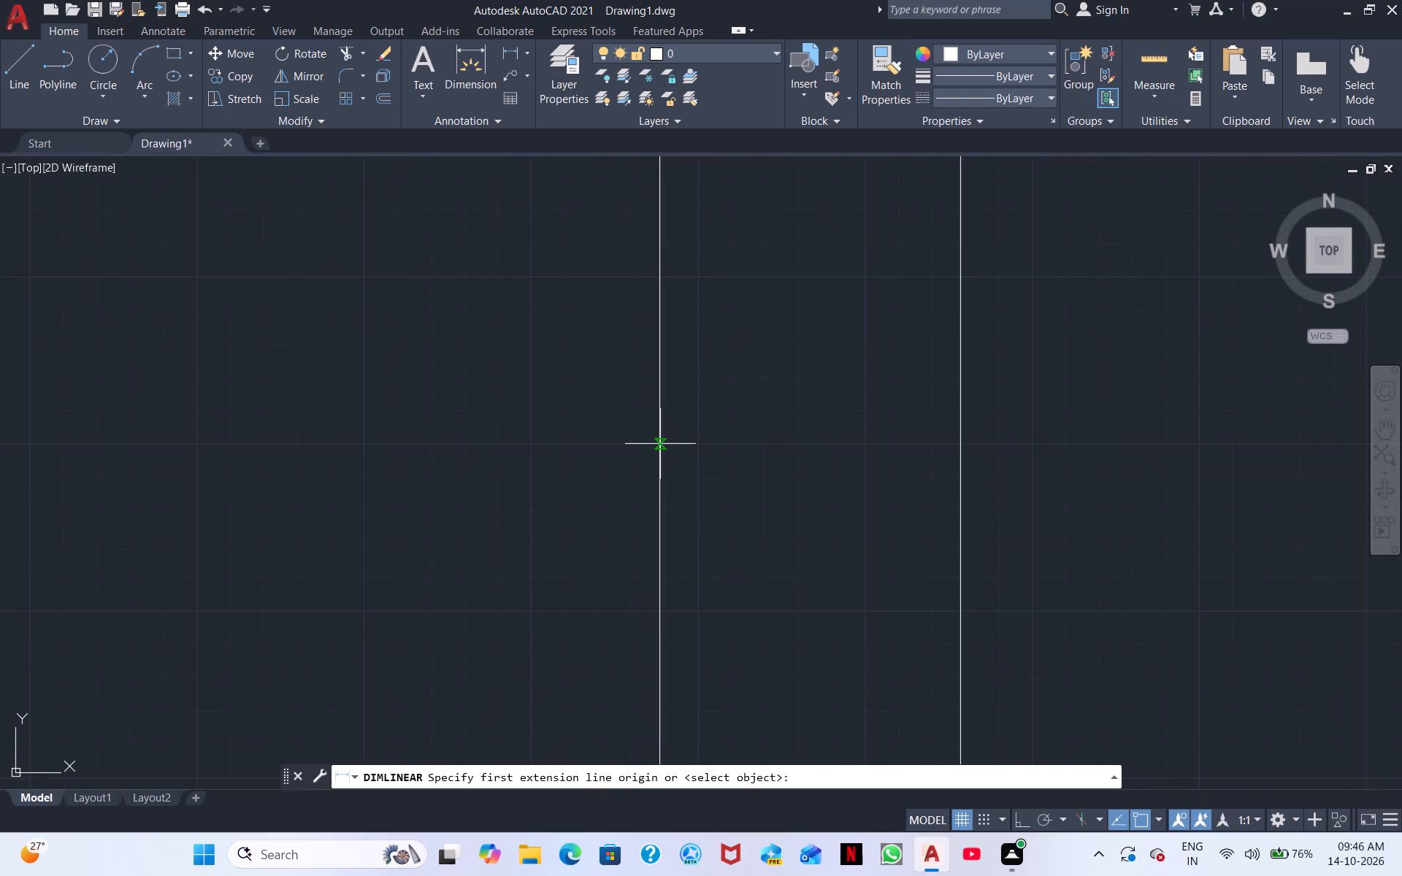
click(660, 444)
middle_drag(1239, 474, 390, 358)
scroll(422, 364, down, 3)
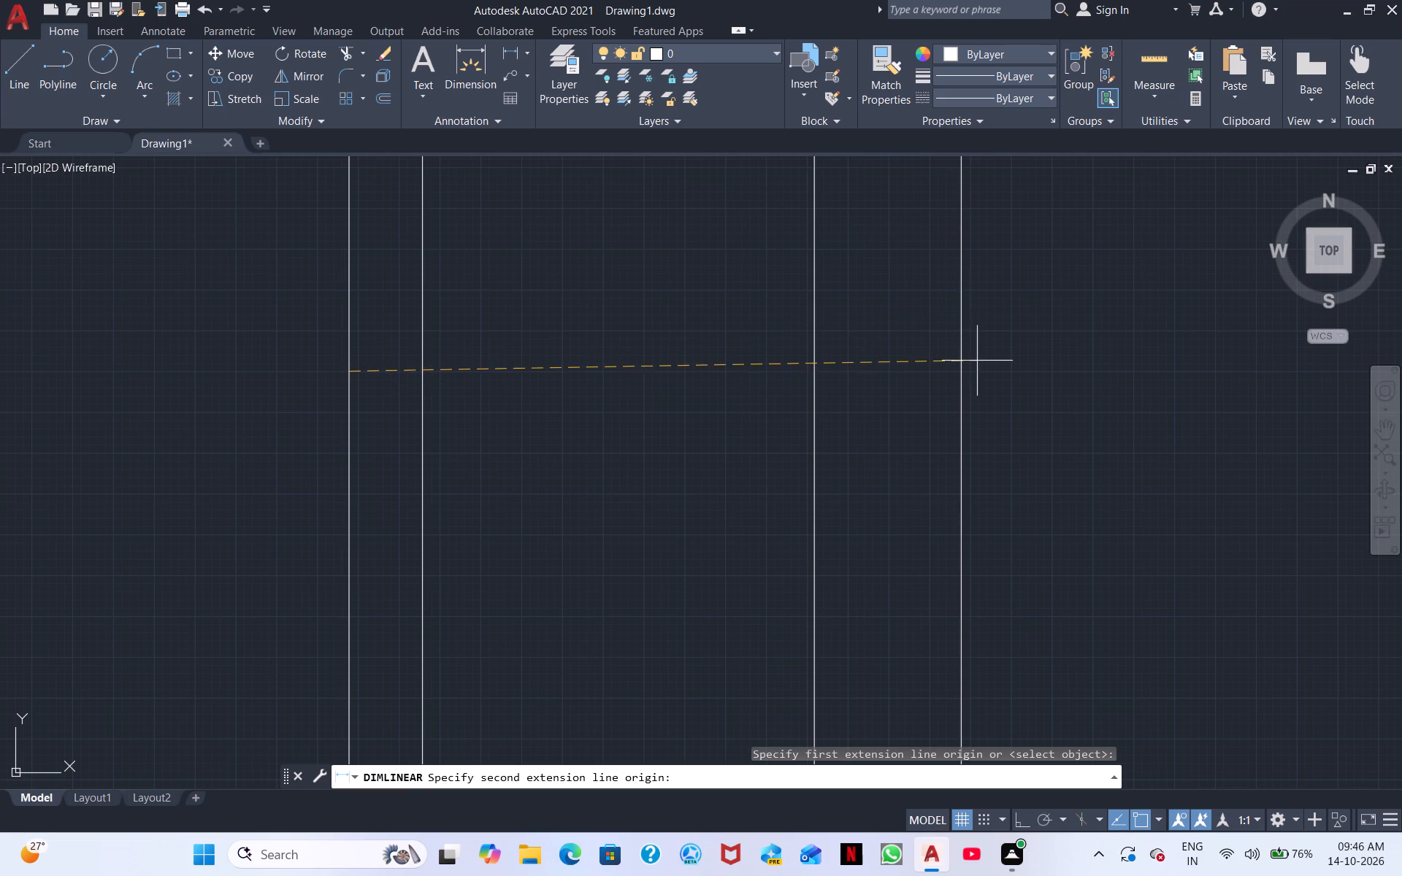
scroll(978, 364, down, 3)
scroll(988, 367, up, 2)
scroll(830, 403, up, 3)
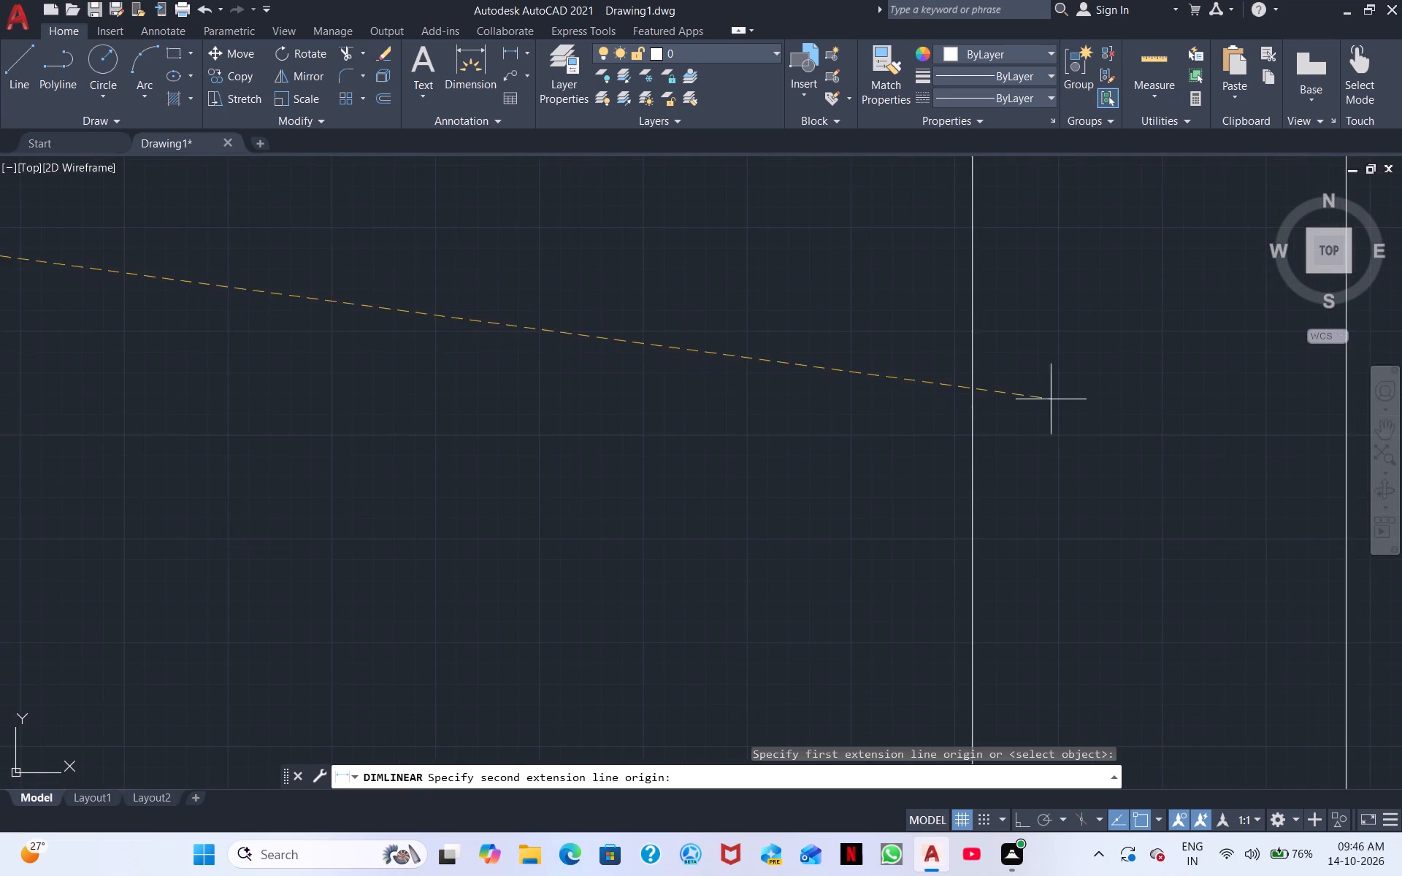
middle_drag(1051, 399, 313, 501)
scroll(397, 466, up, 3)
scroll(711, 457, up, 2)
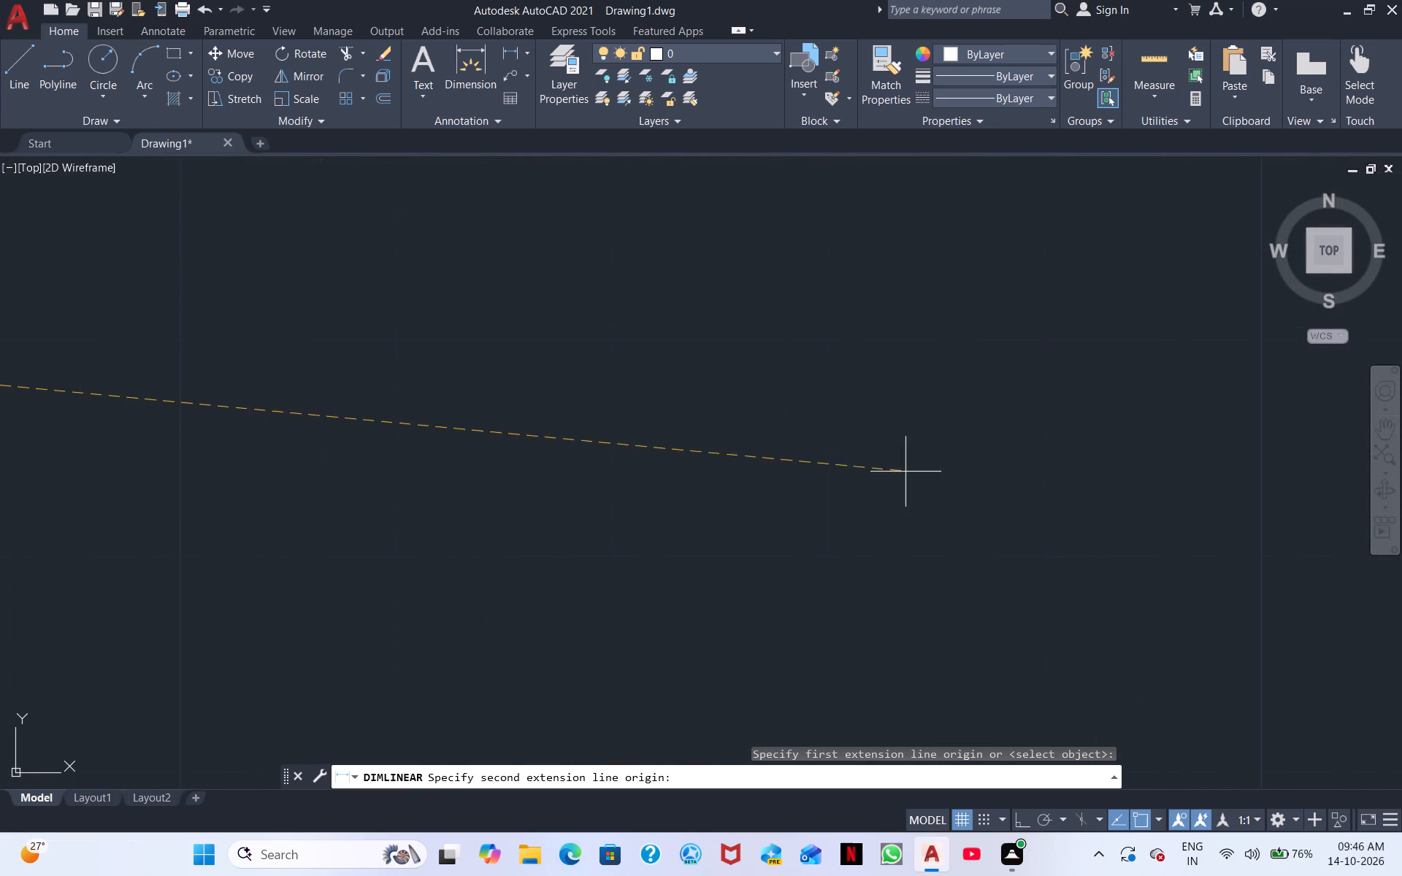
middle_drag(953, 481, 162, 518)
scroll(162, 518, down, 3)
scroll(671, 412, down, 9)
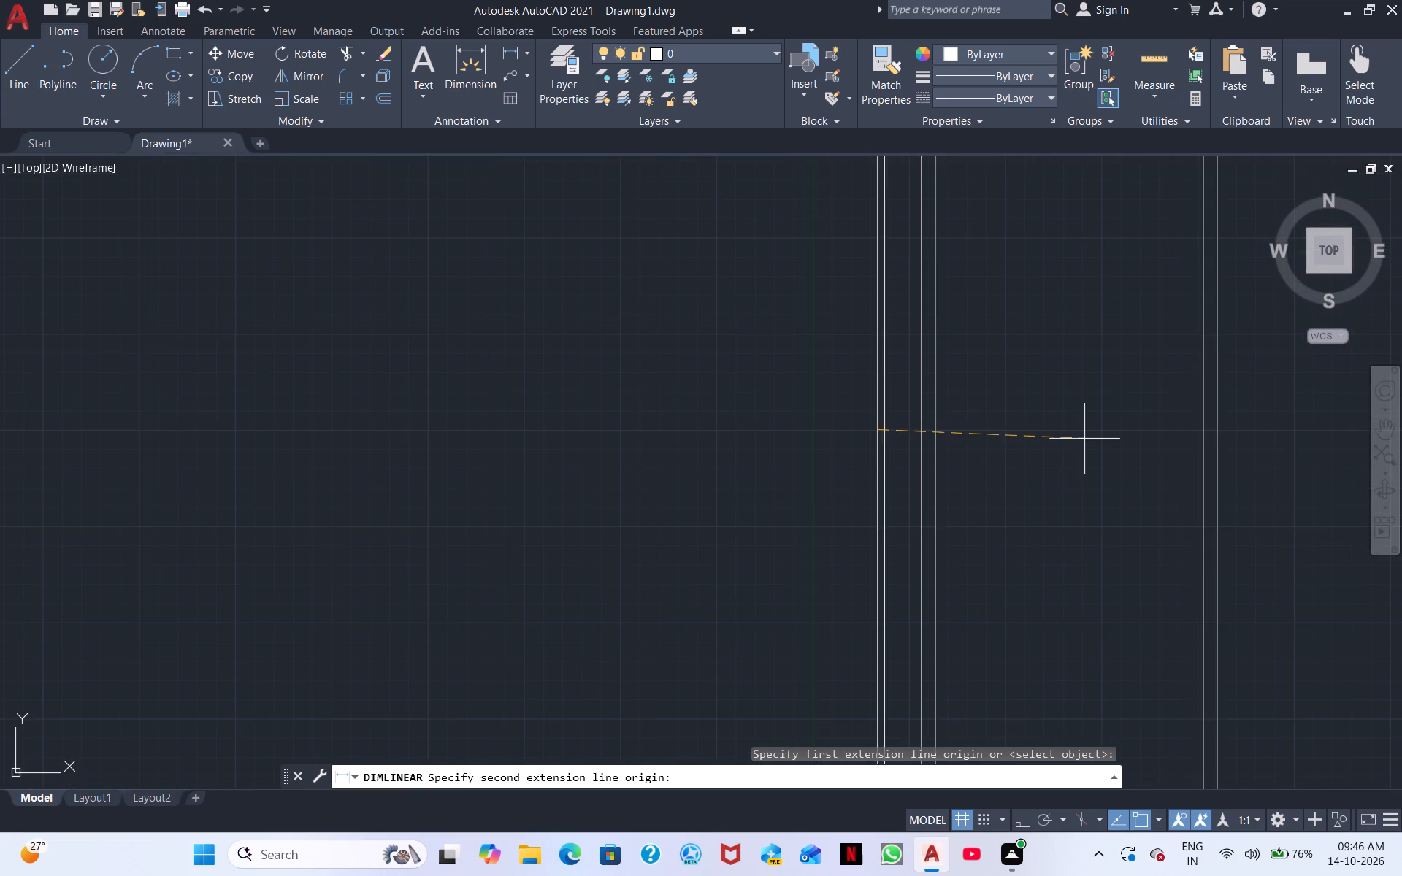
scroll(1087, 439, down, 2)
middle_drag(1150, 440, 0, 375)
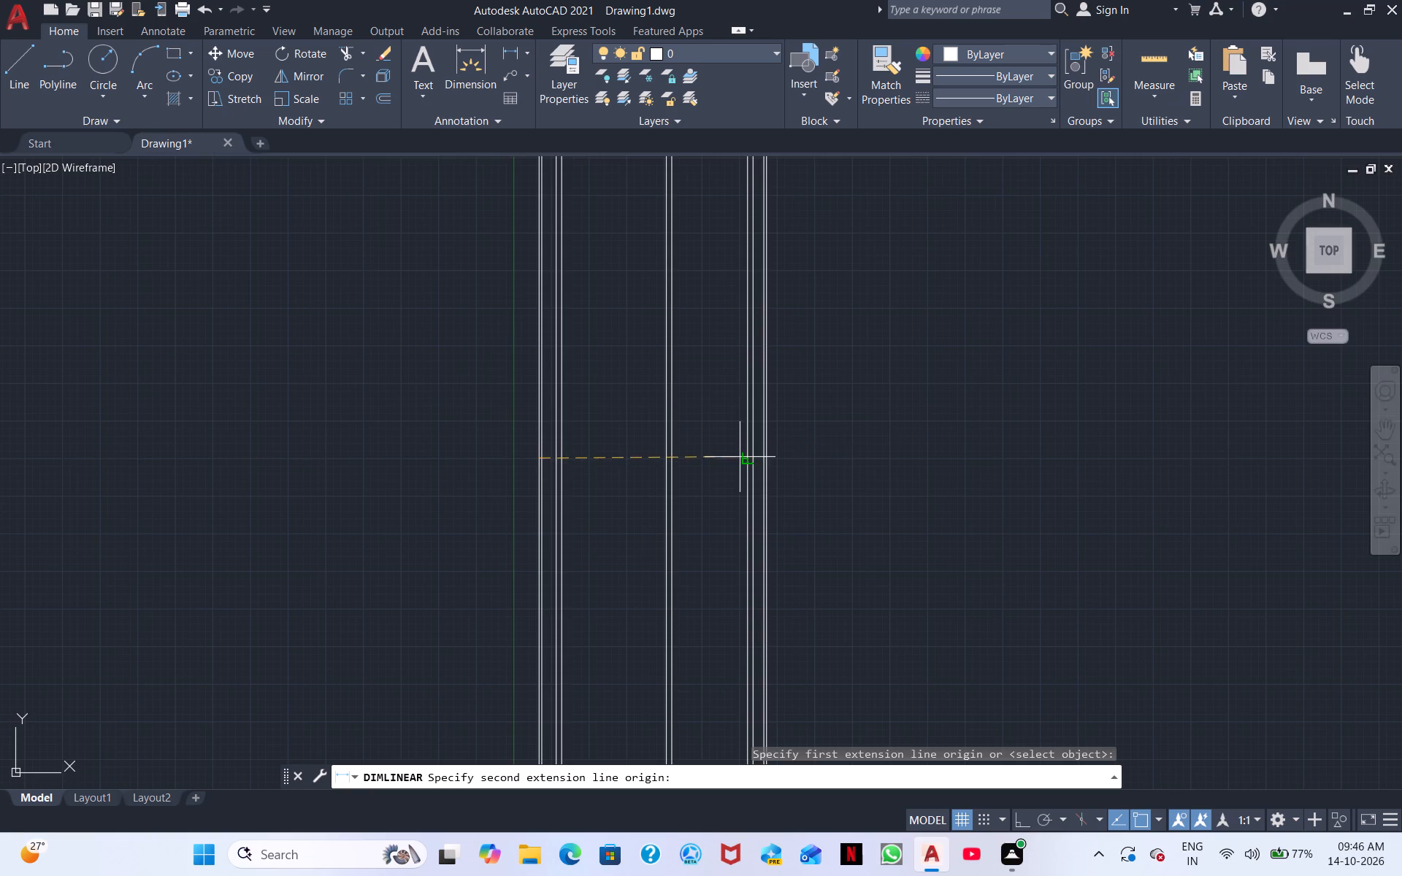
scroll(740, 457, up, 3)
middle_drag(885, 454, 718, 515)
scroll(718, 515, up, 1)
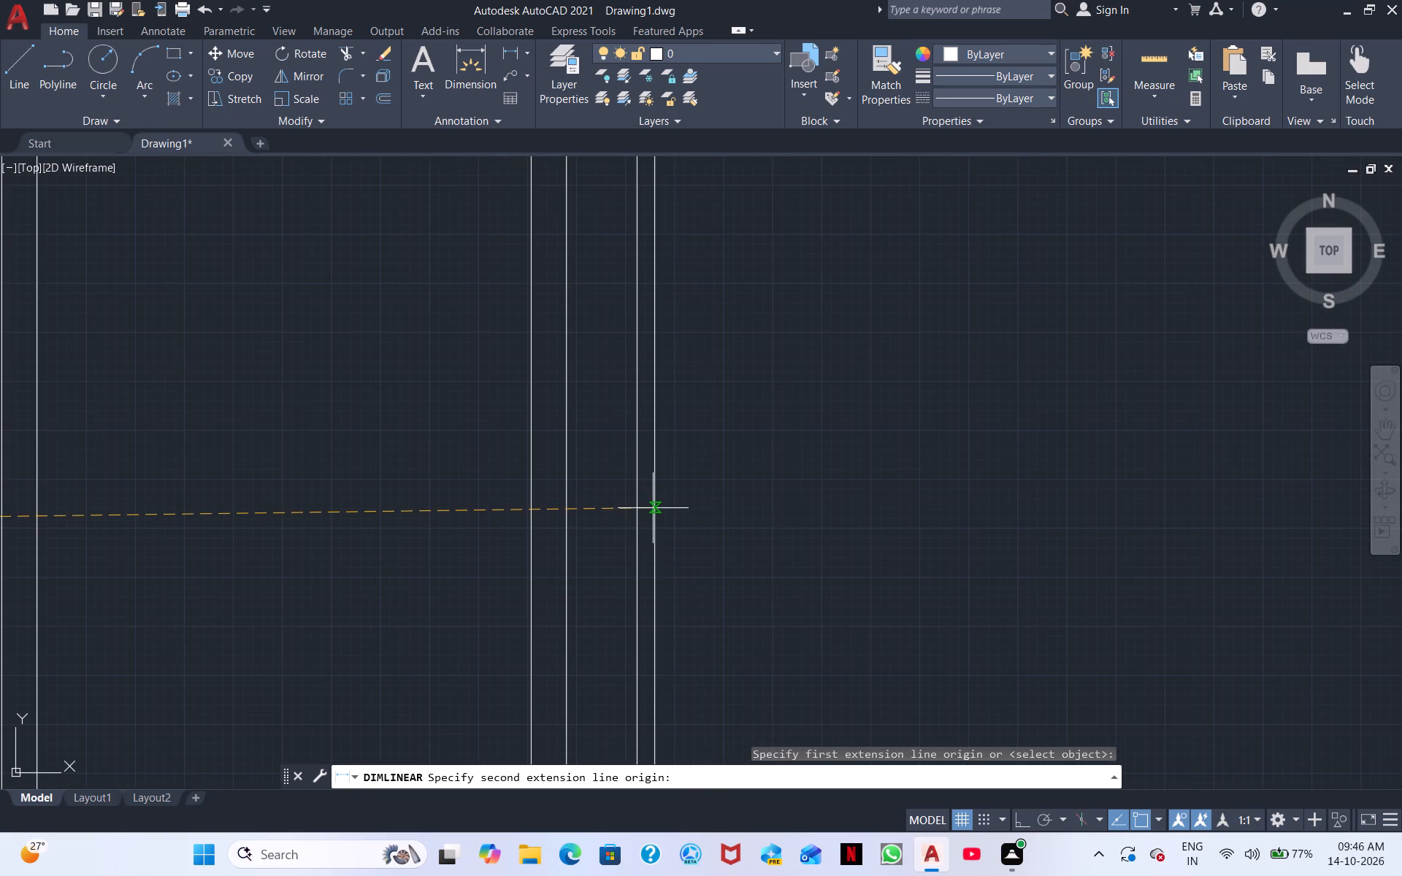
scroll(653, 508, up, 3)
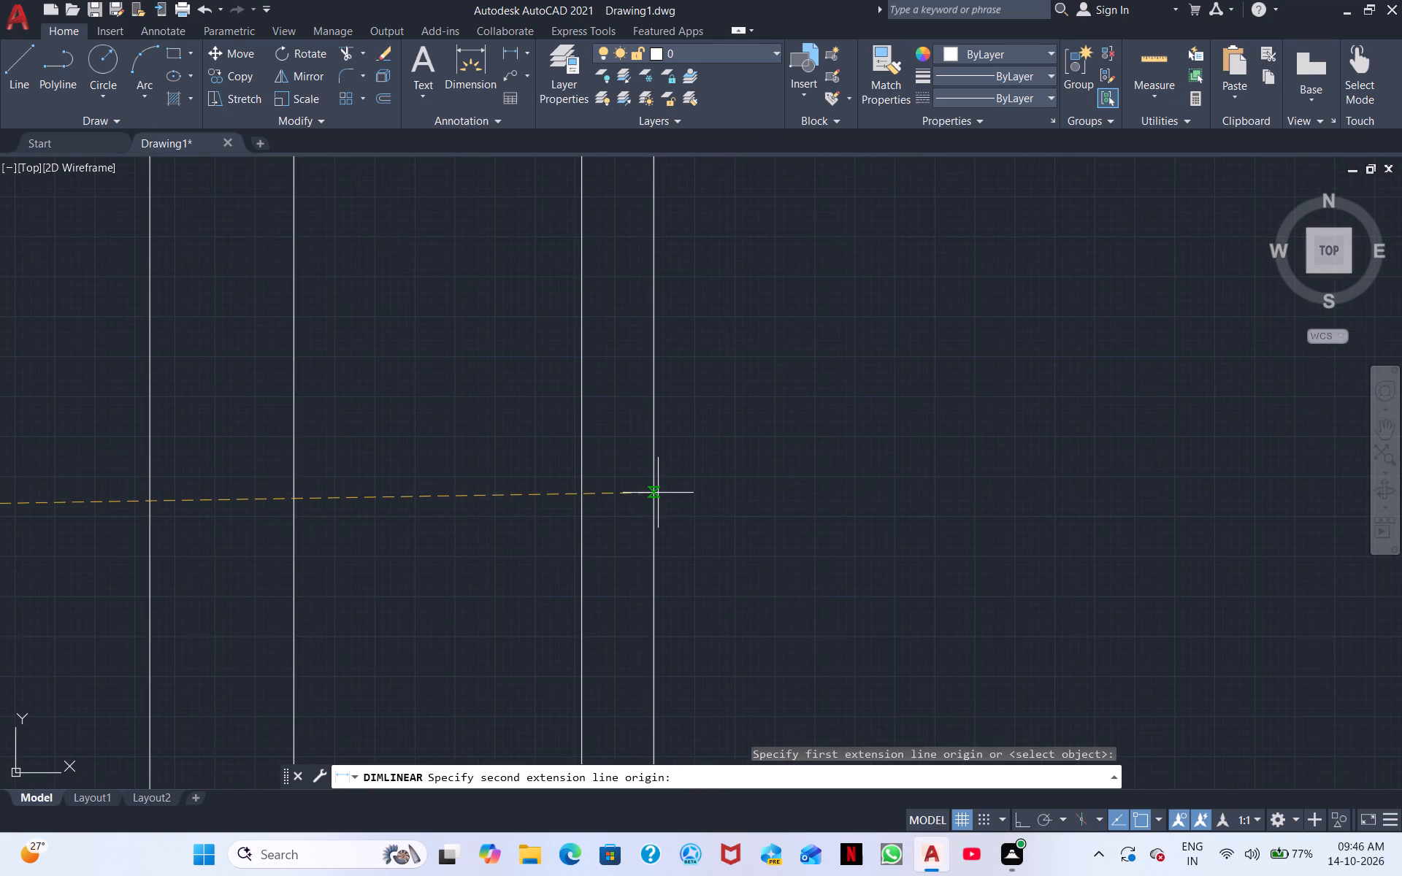
click(1022, 824)
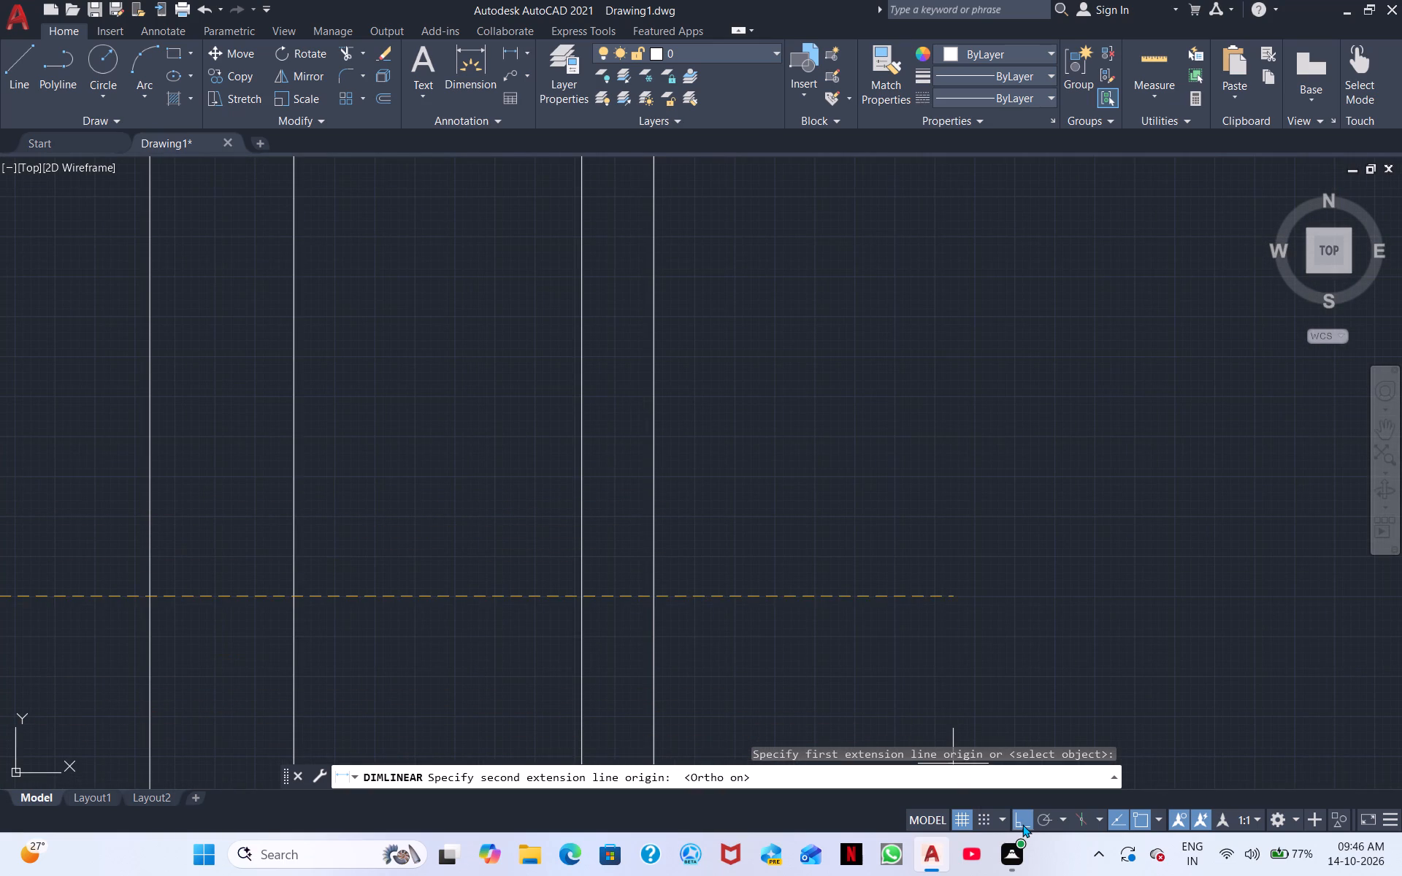
click(651, 596)
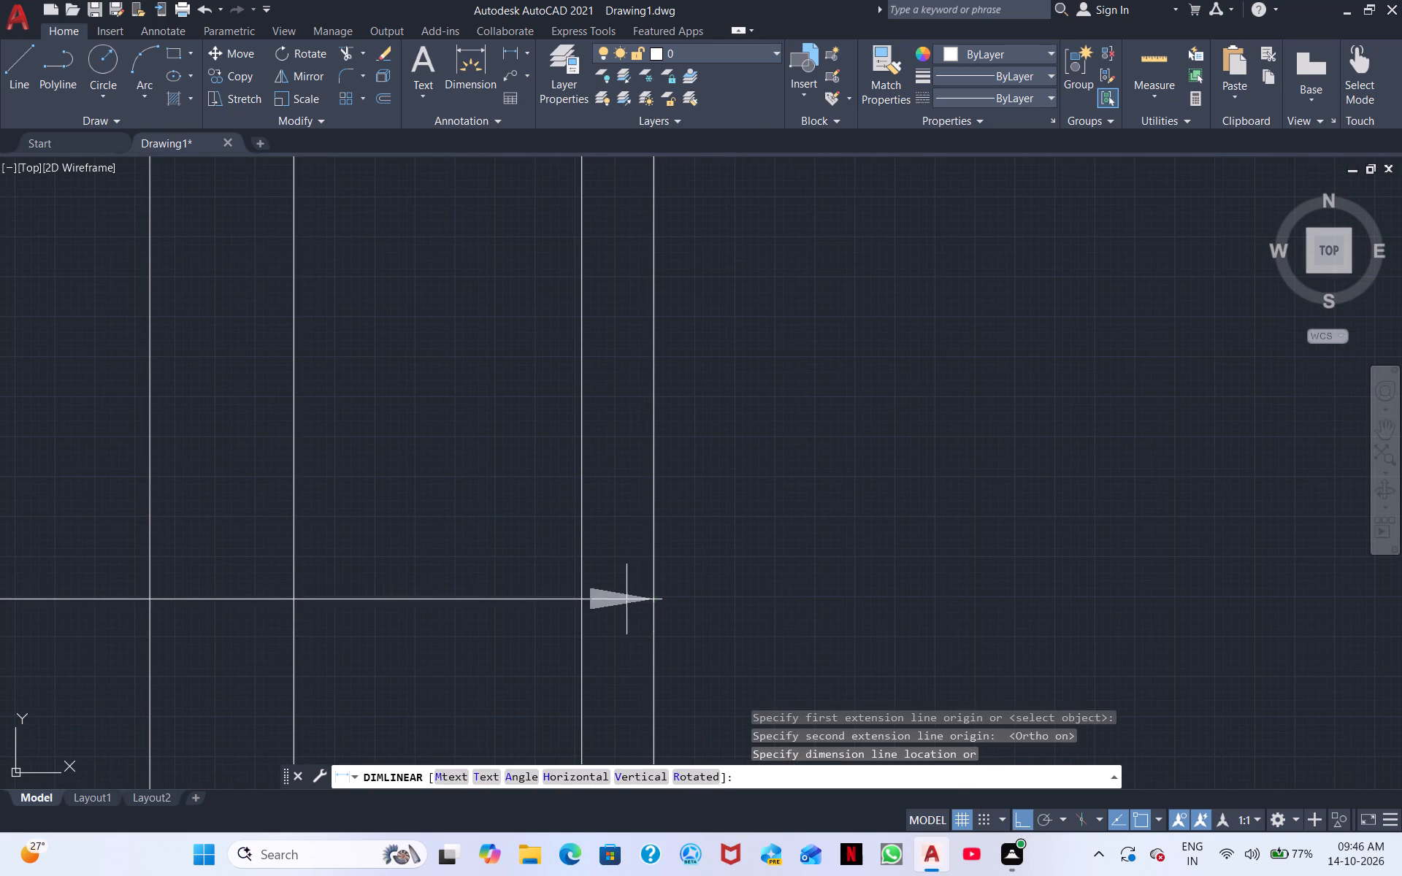
scroll(526, 580, down, 3)
middle_drag(211, 559, 1021, 637)
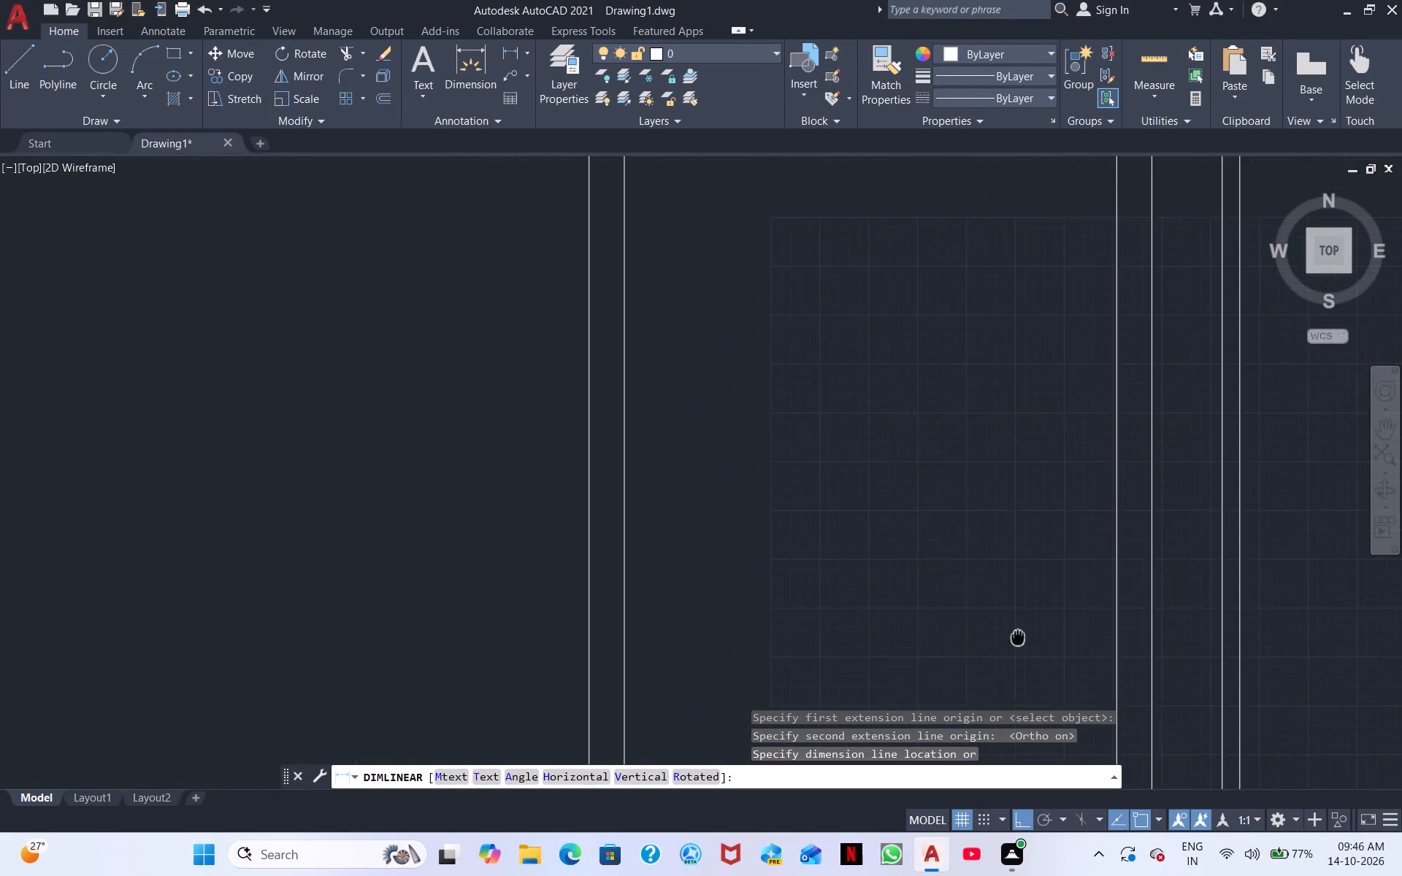
middle_drag(1021, 637, 1027, 637)
scroll(1027, 637, down, 3)
scroll(766, 664, up, 1)
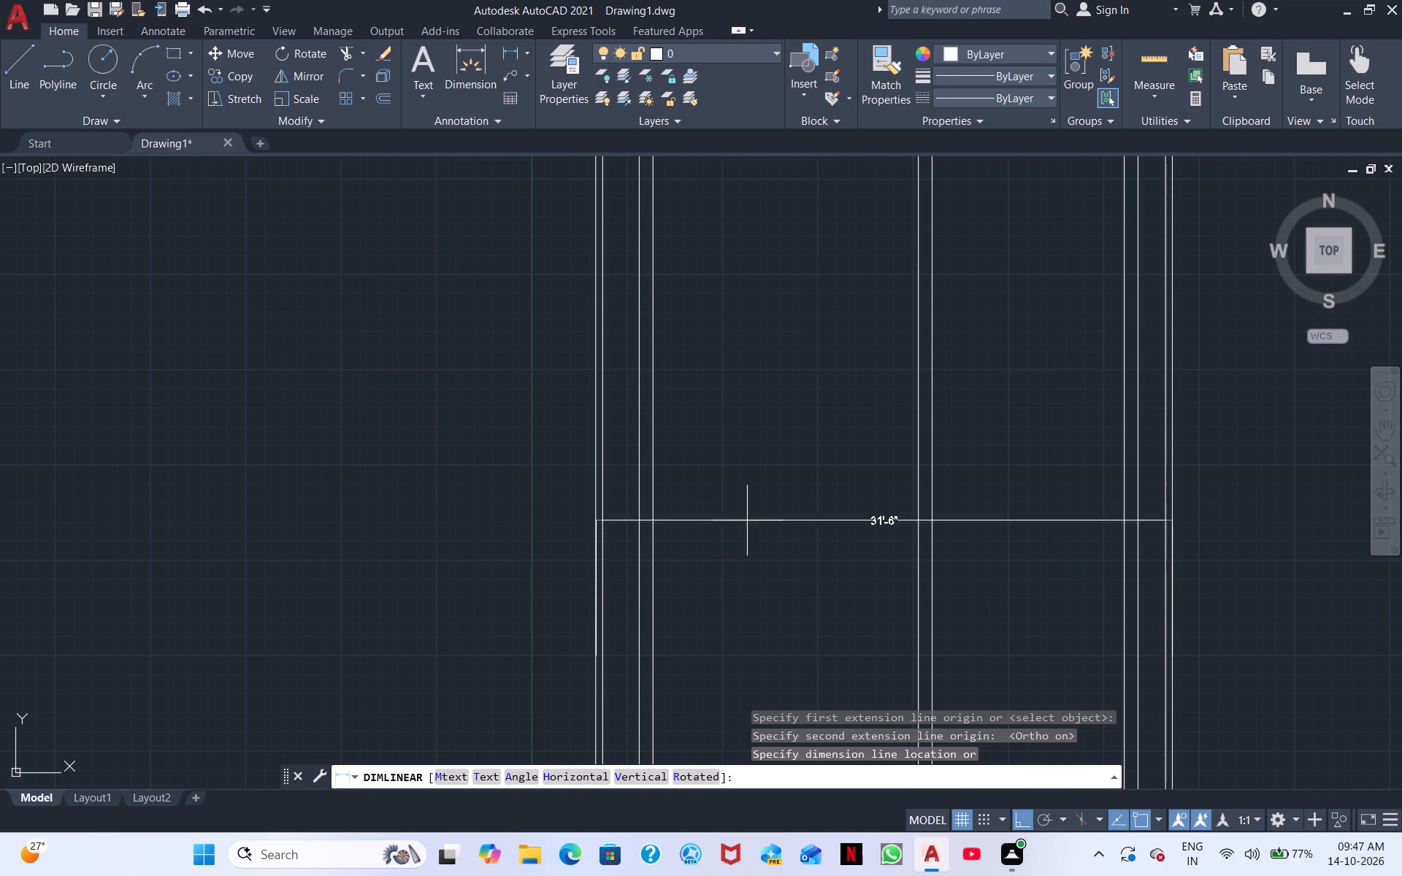
right_click(675, 572)
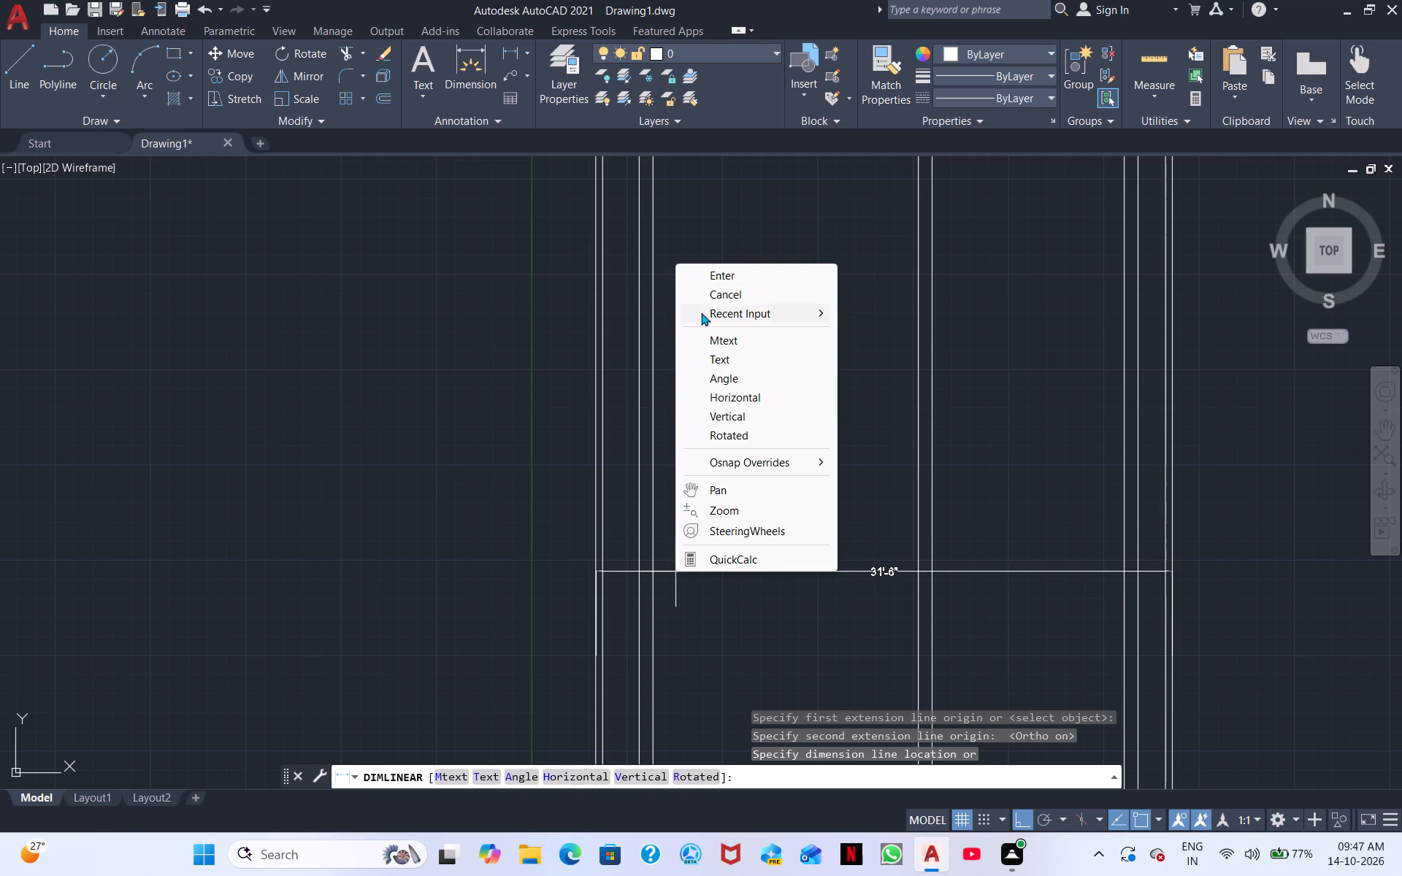
click(750, 288)
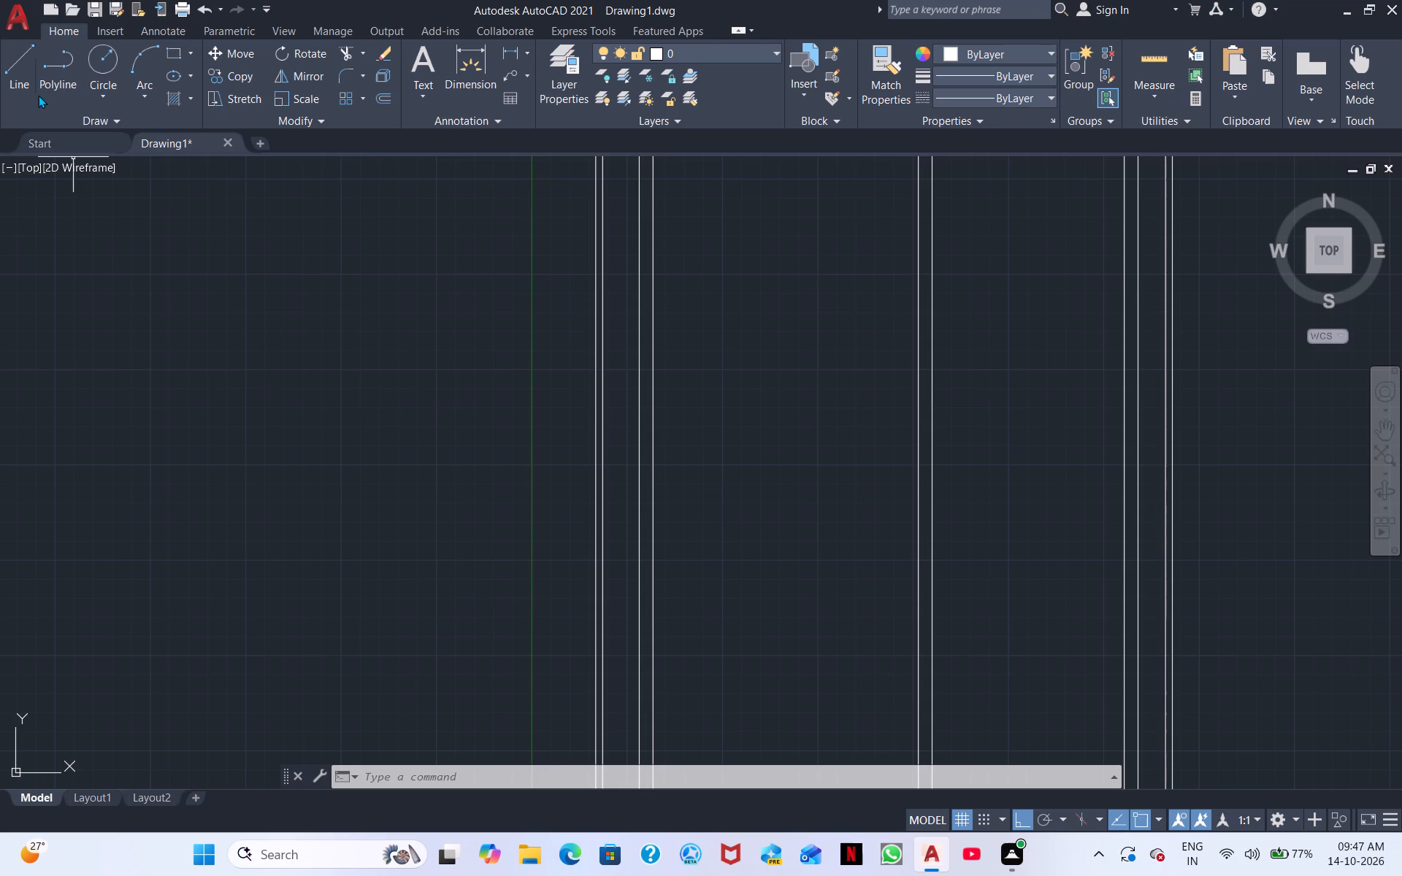
Draw one horizontal construction line across all the vertical wall lines.
click(16, 69)
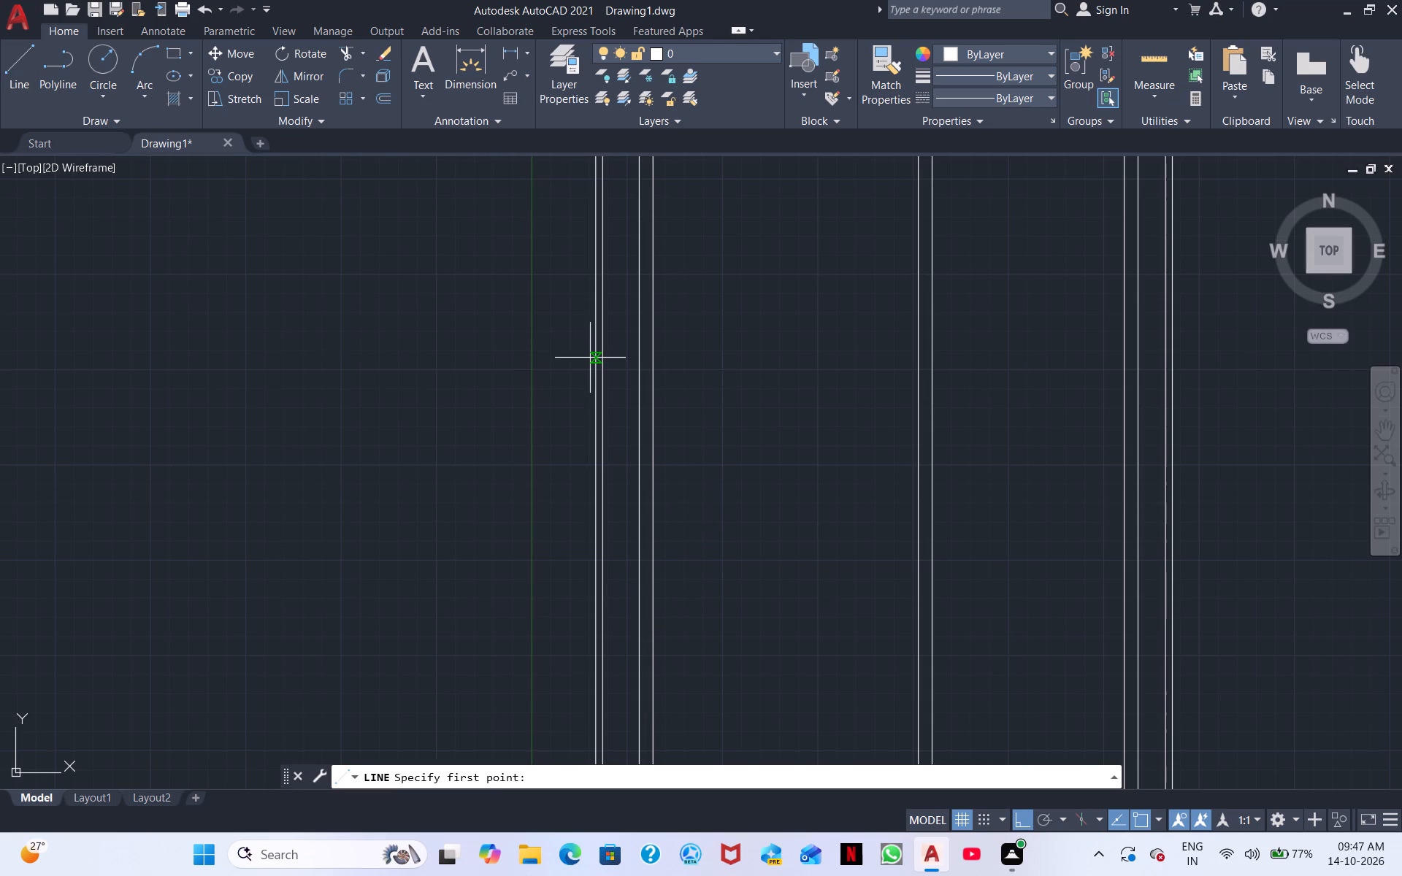
key(Escape)
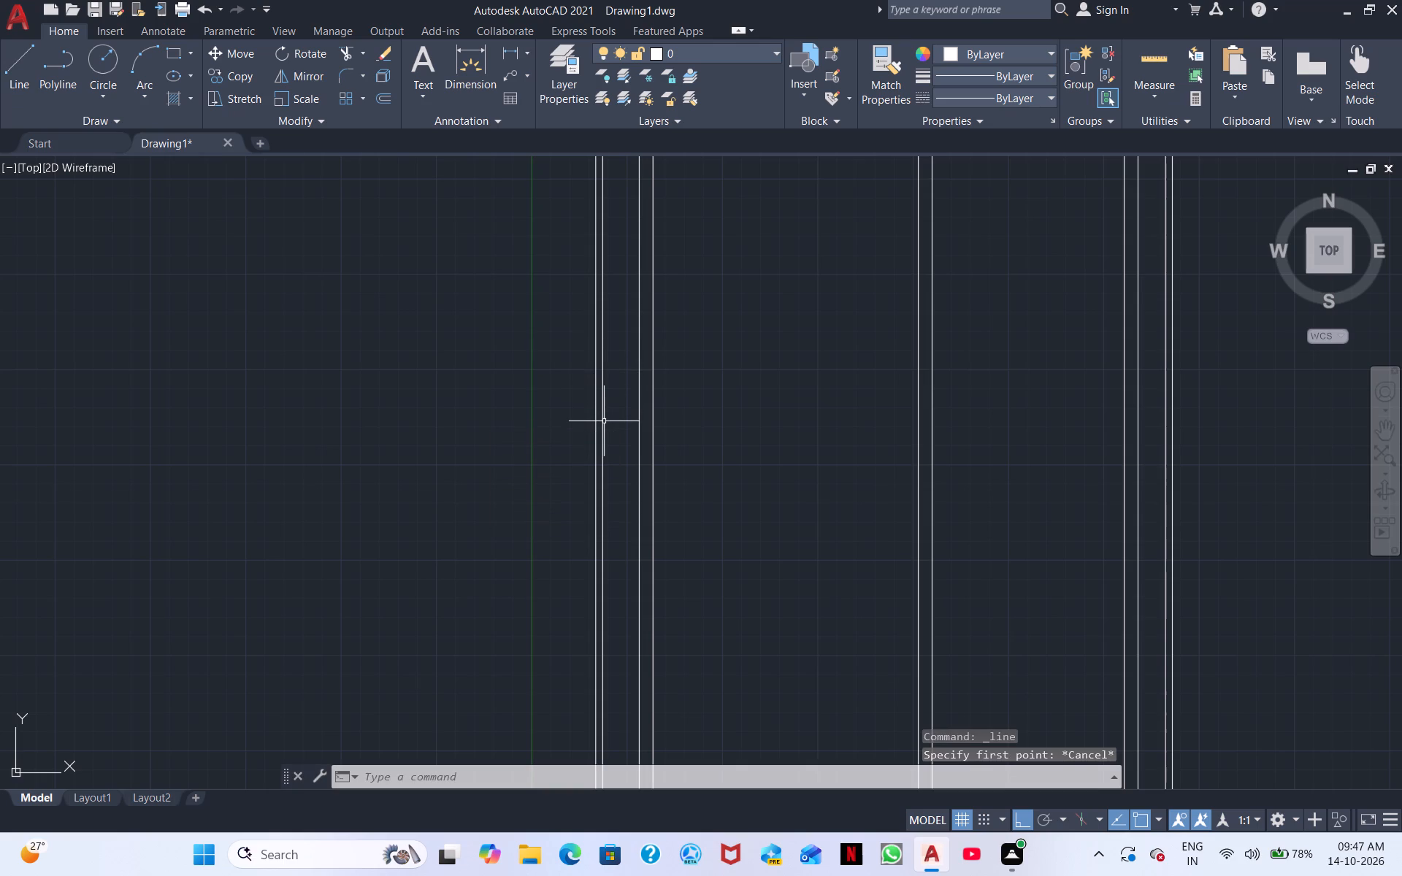
key(x)
text(L)
key(space)
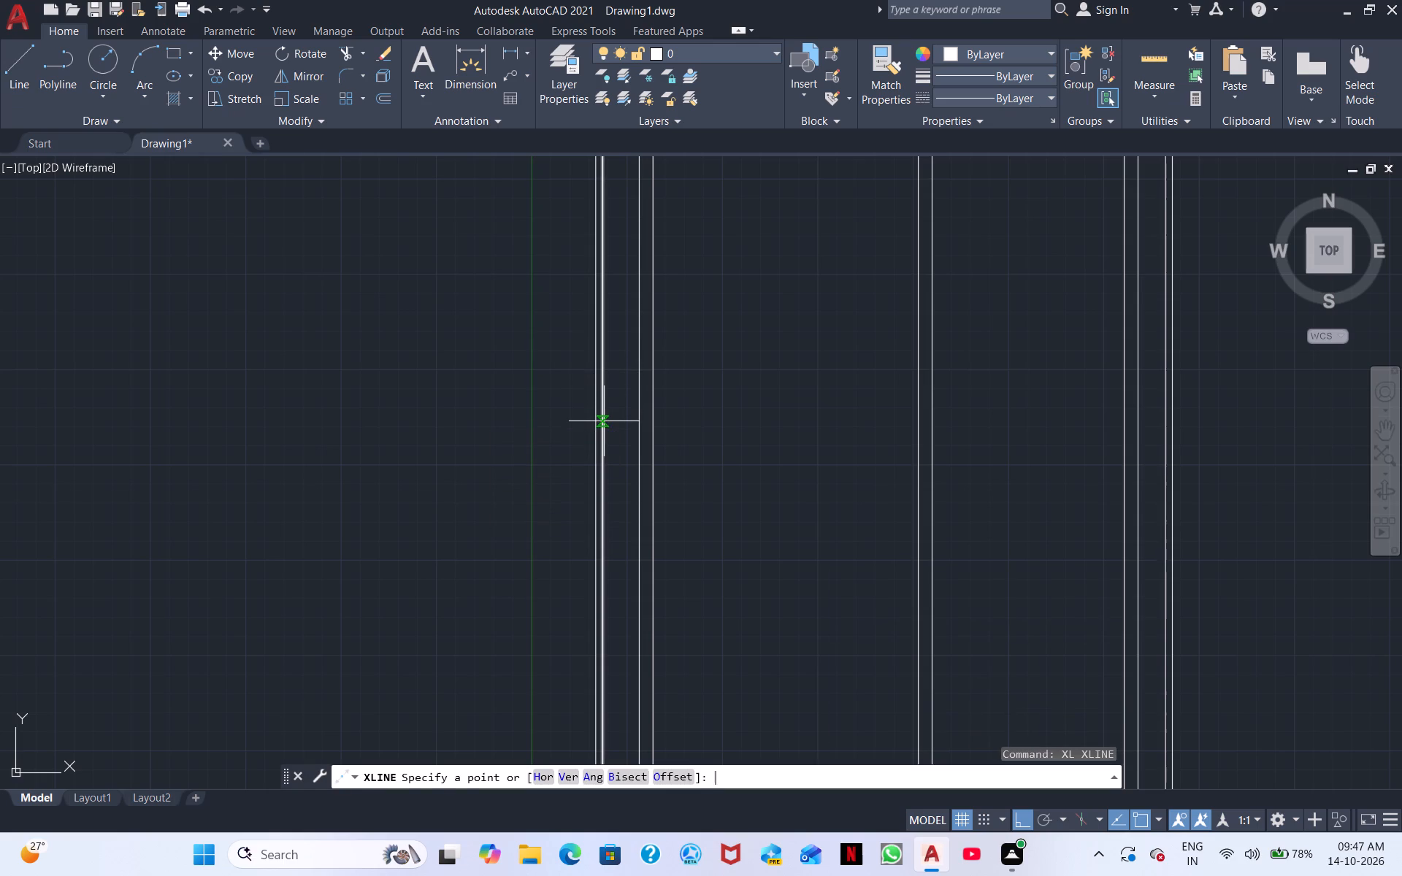
click(542, 774)
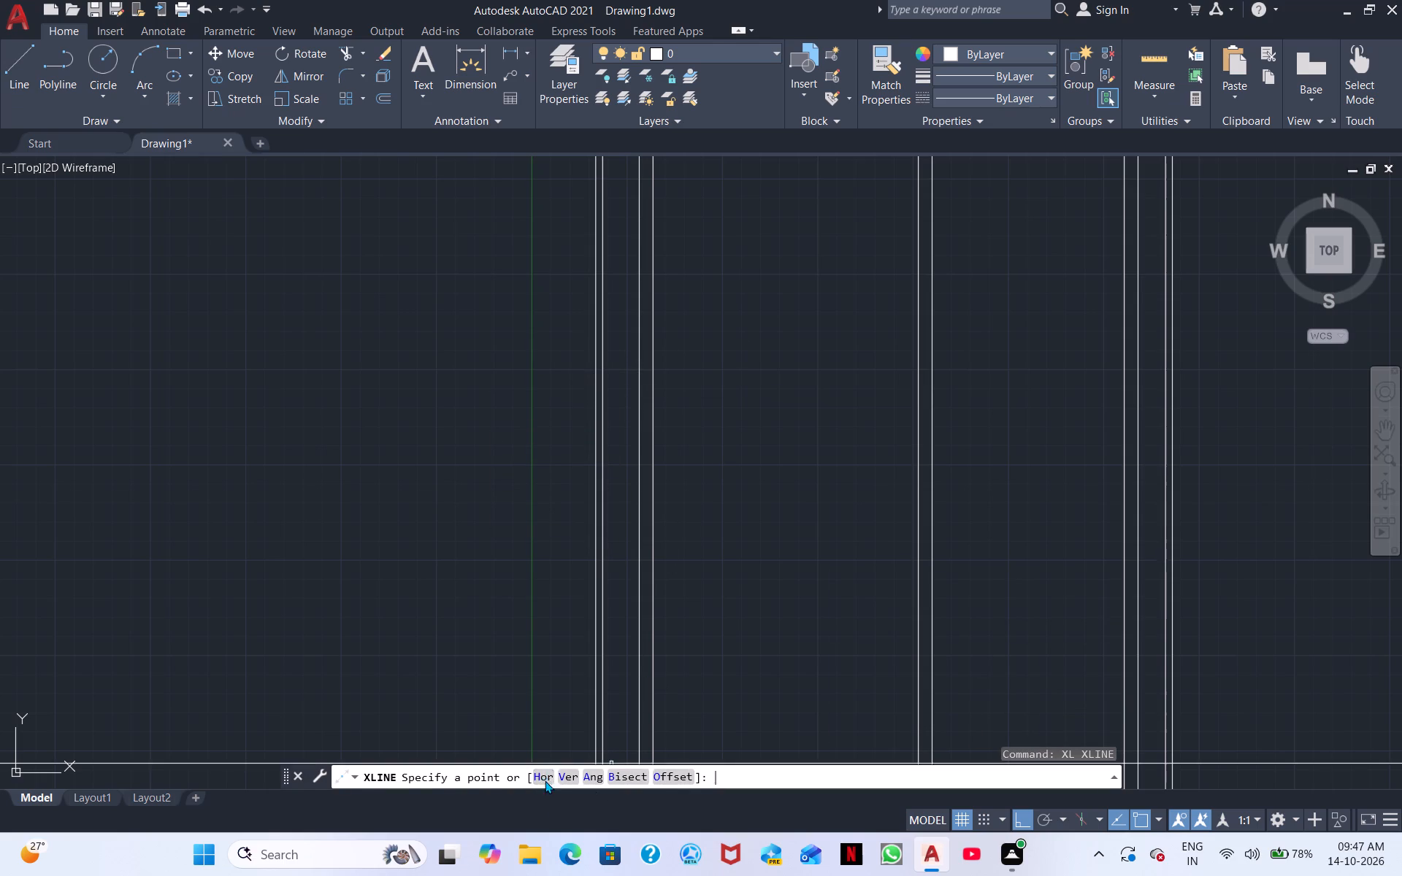
click(658, 356)
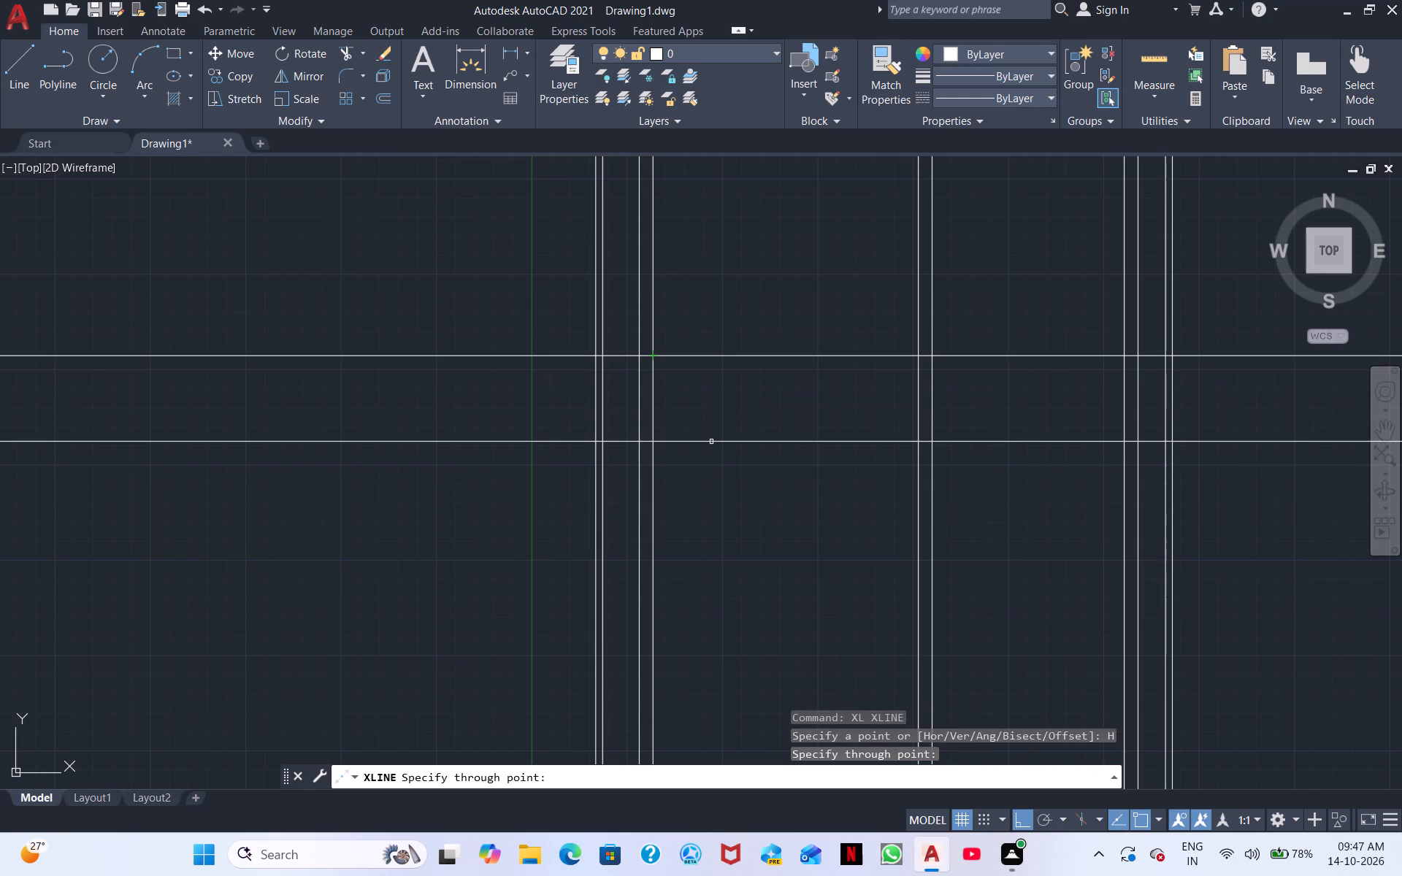
key(Escape)
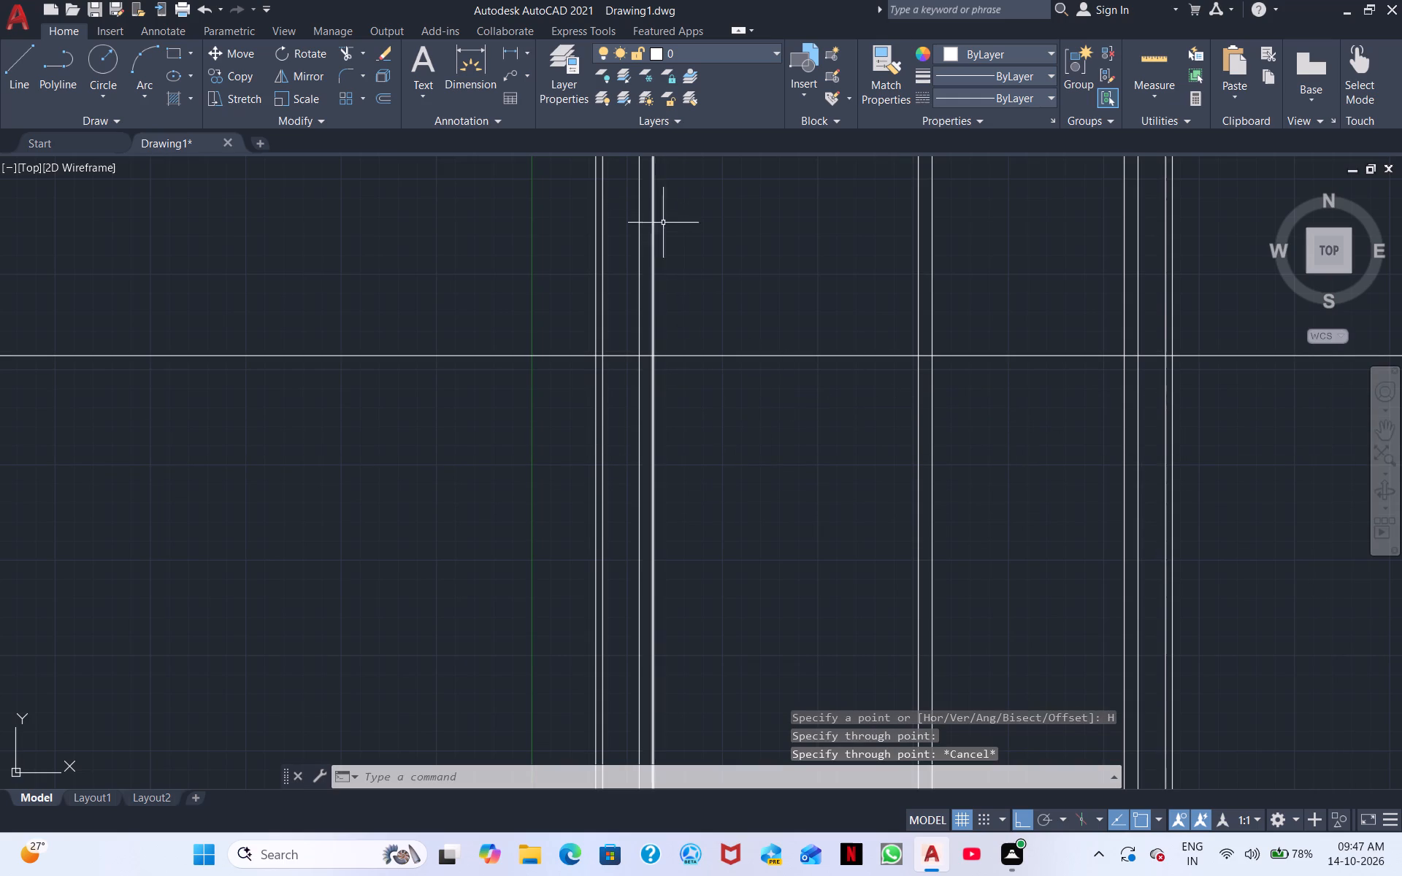
Trim off the parts of all the vertical wall lines above the horizontal construction line.
middle_drag(682, 248, 601, 547)
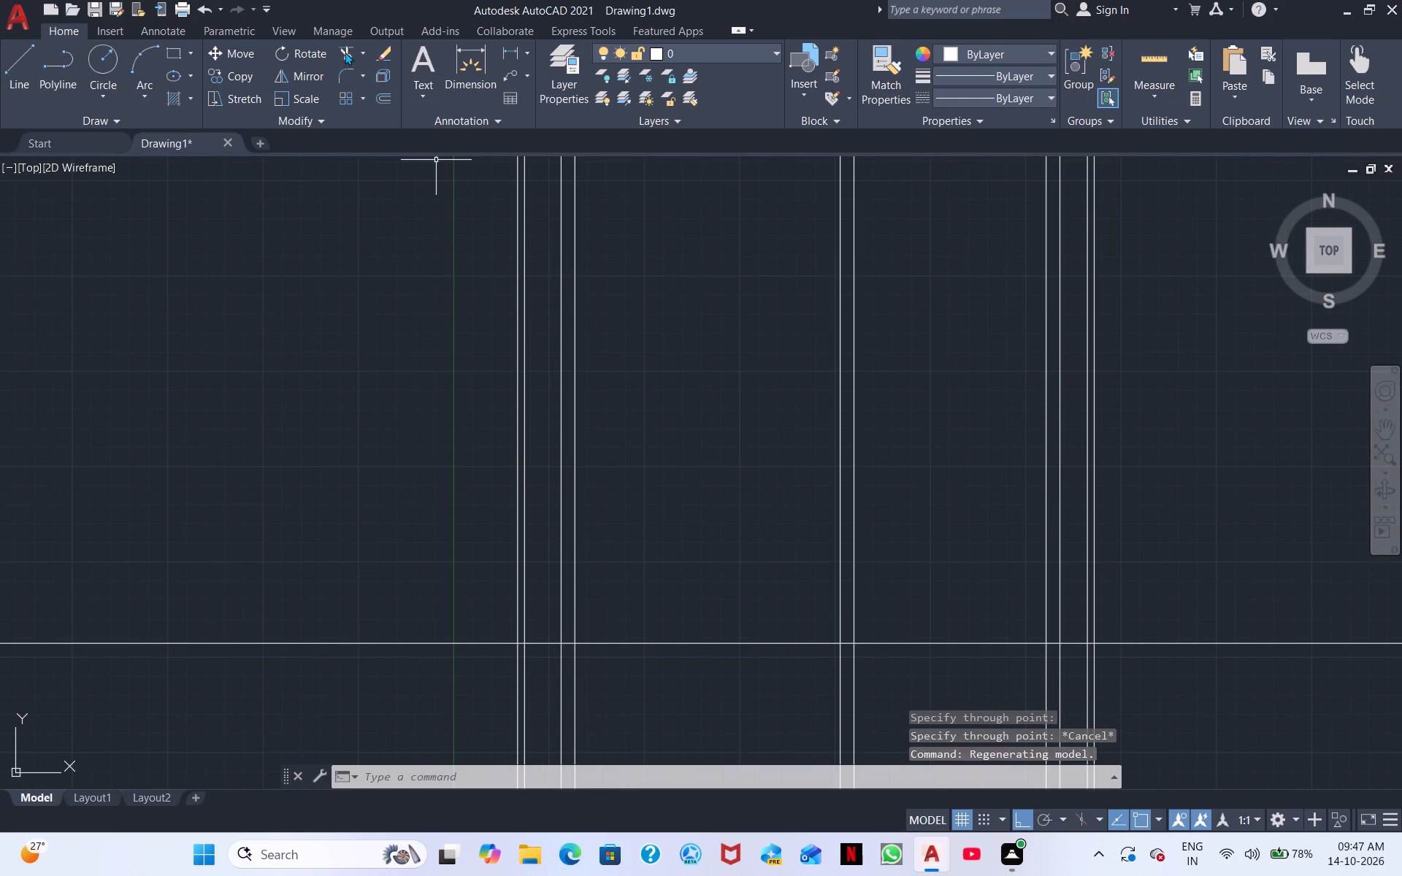
click(348, 50)
drag(418, 472, 1308, 484)
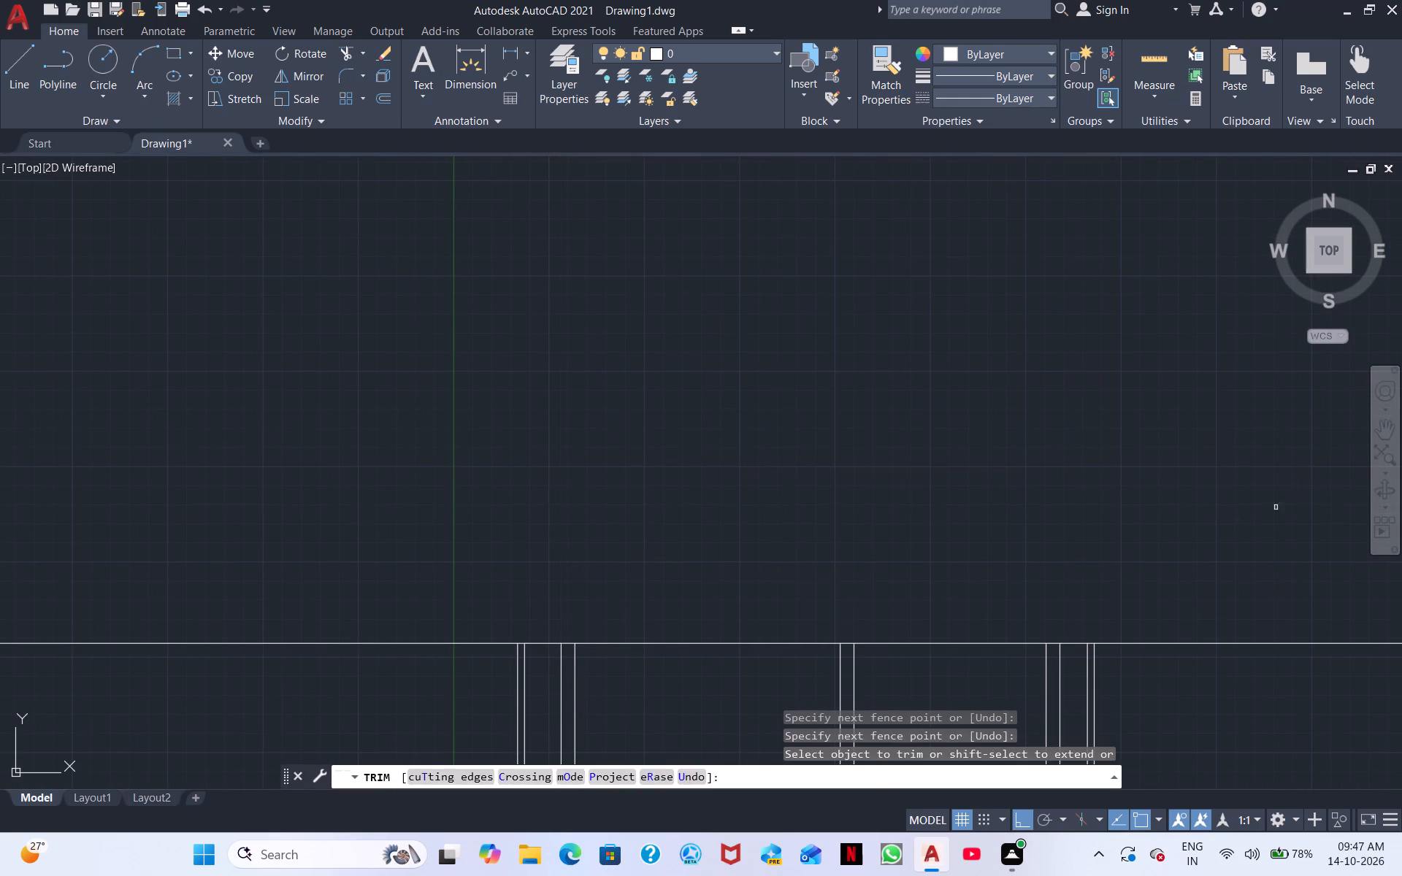
middle_drag(1213, 523, 1135, 250)
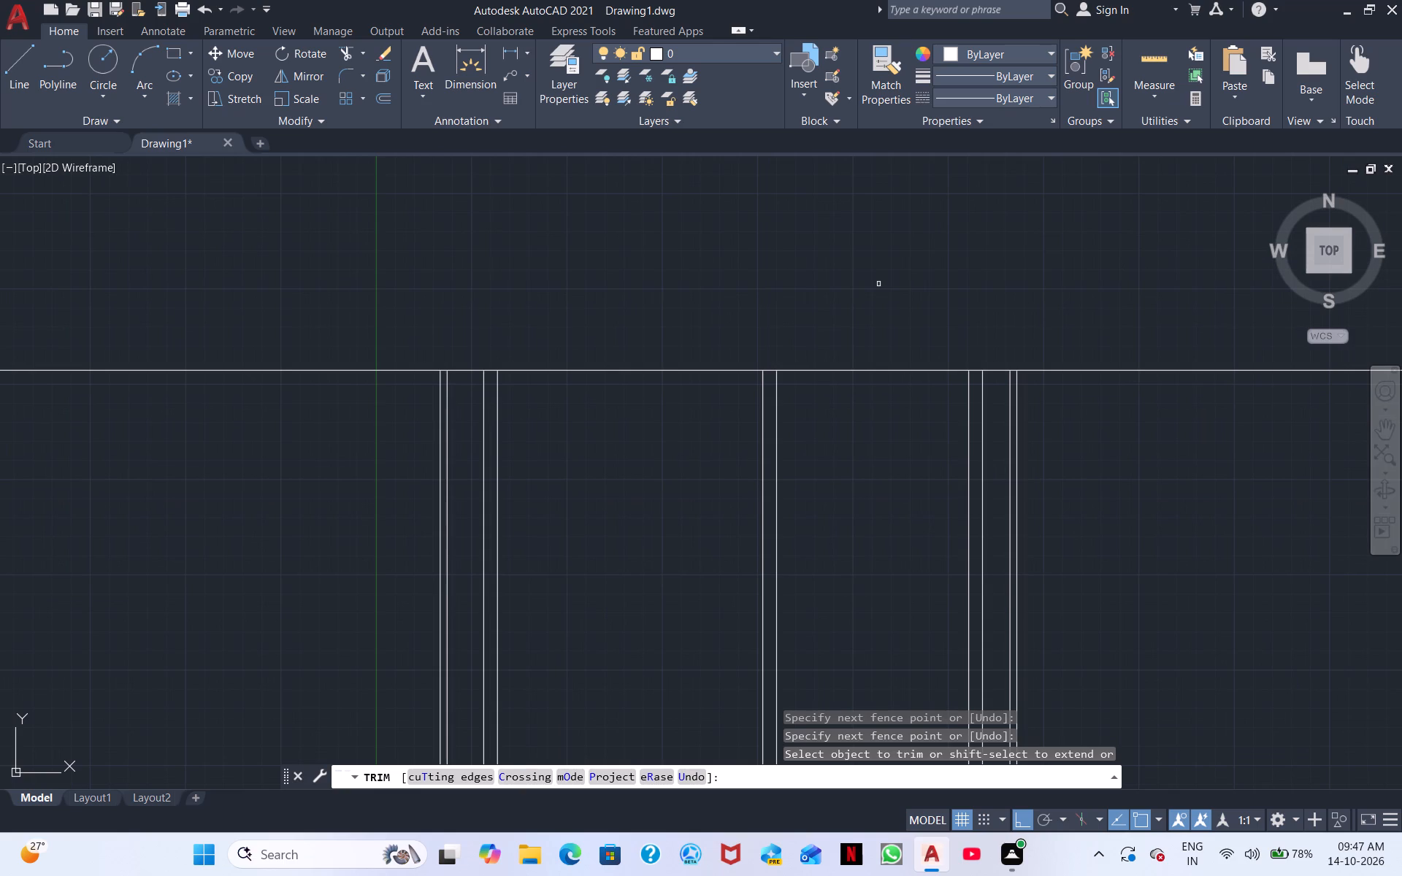
middle_drag(816, 287, 851, 572)
key(Escape)
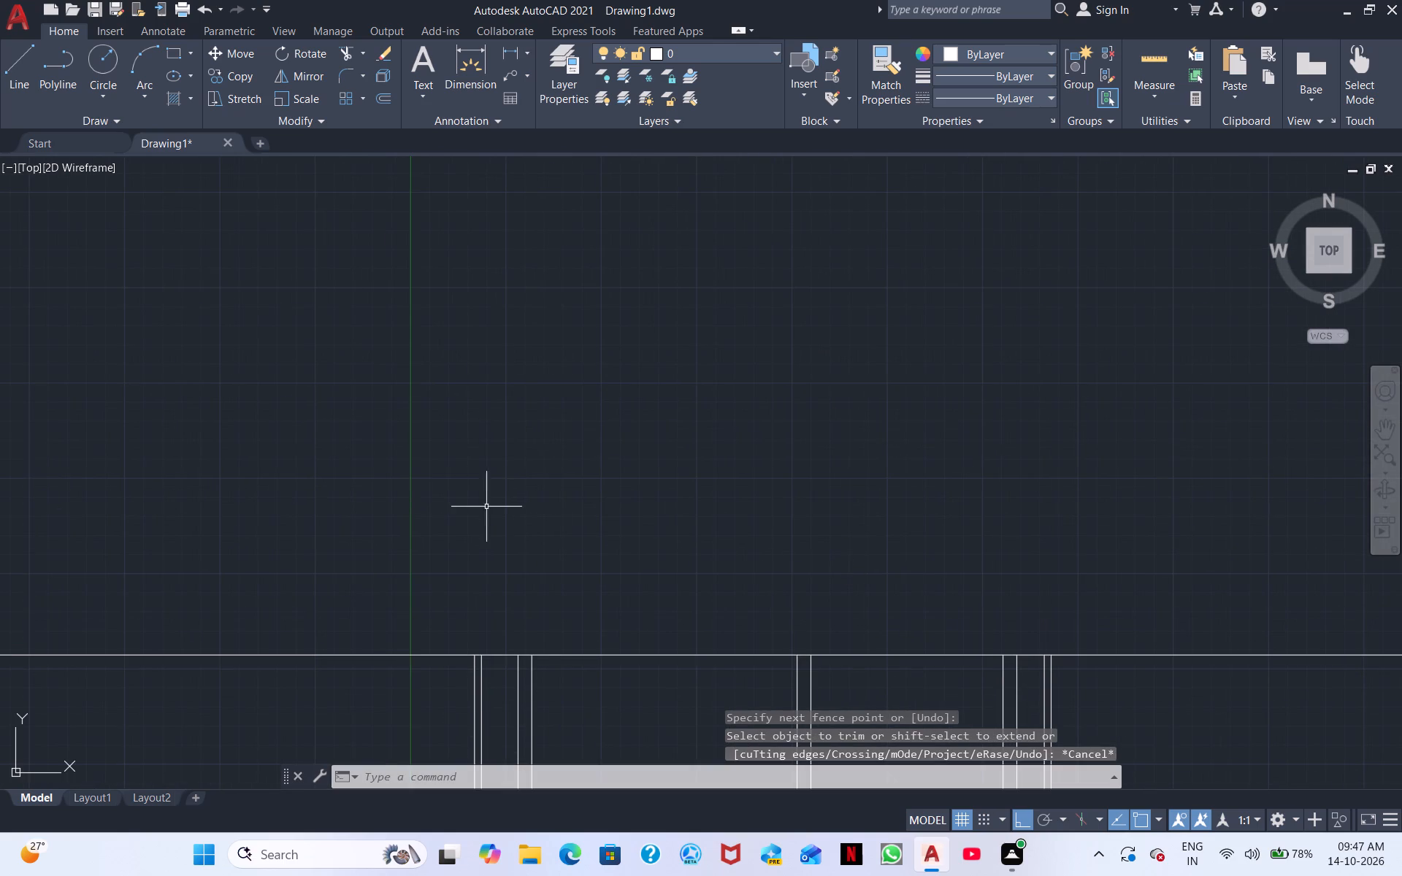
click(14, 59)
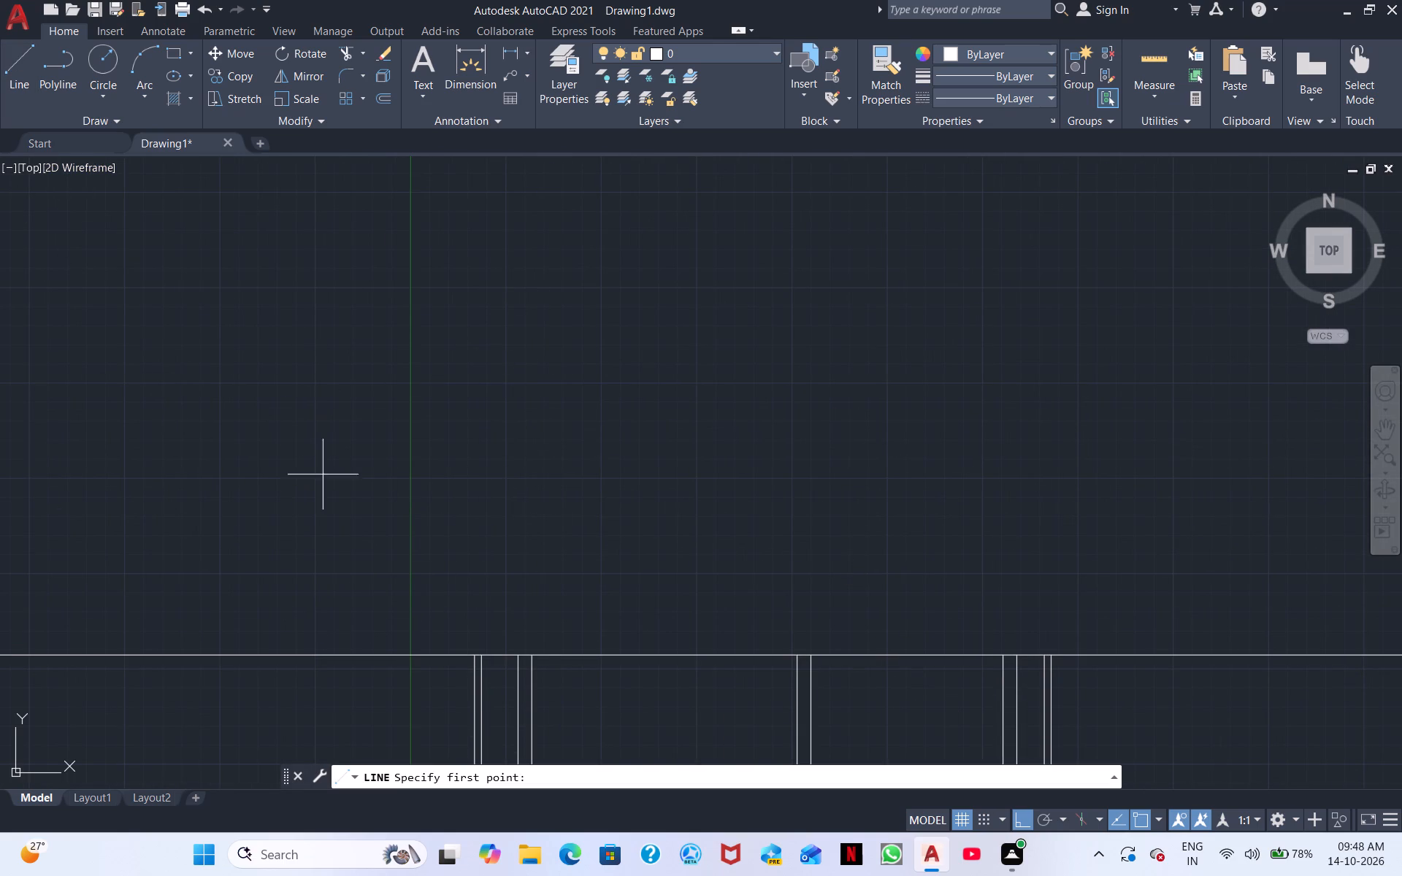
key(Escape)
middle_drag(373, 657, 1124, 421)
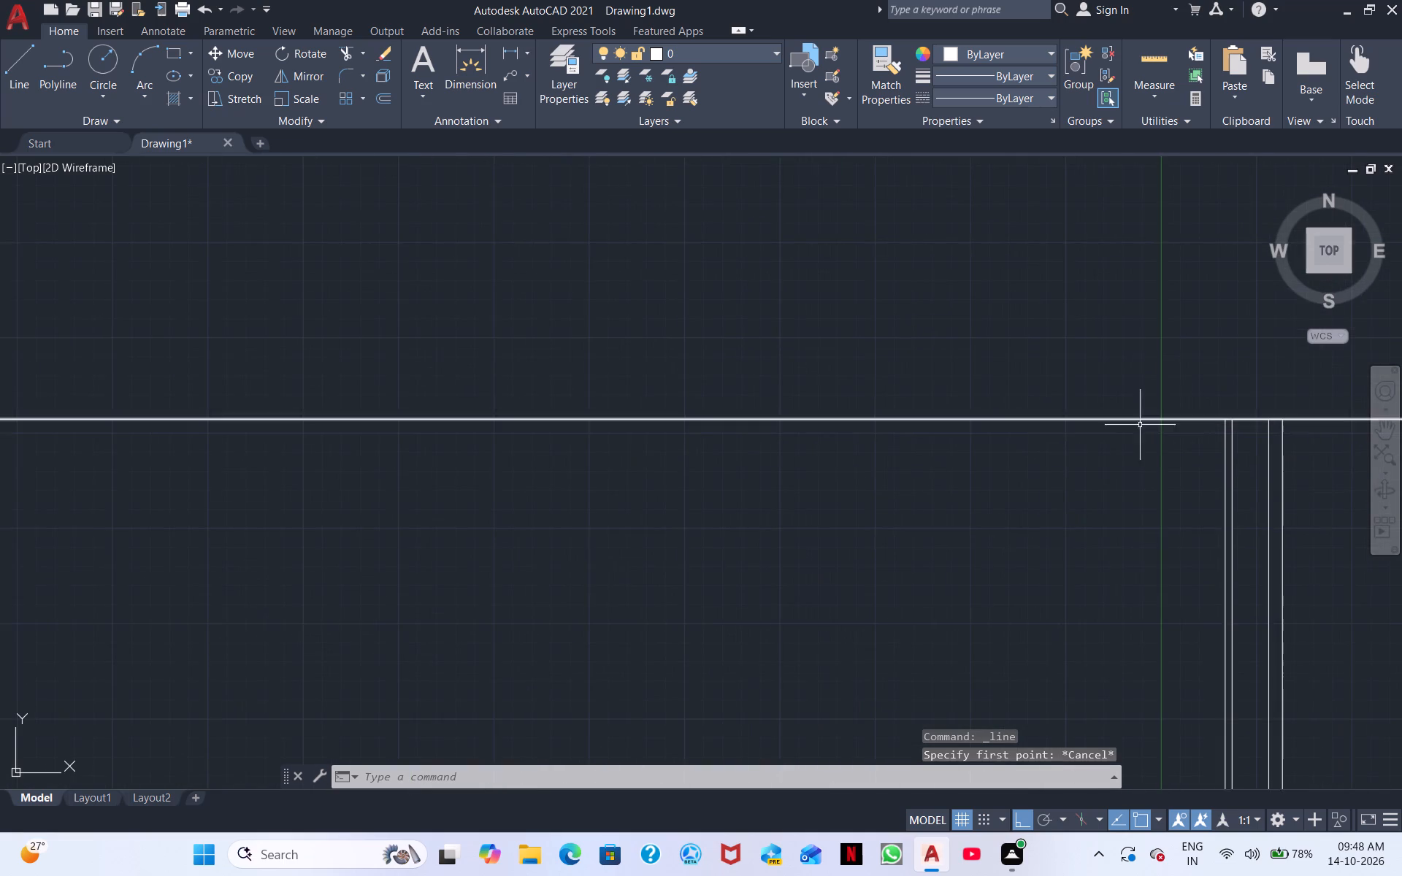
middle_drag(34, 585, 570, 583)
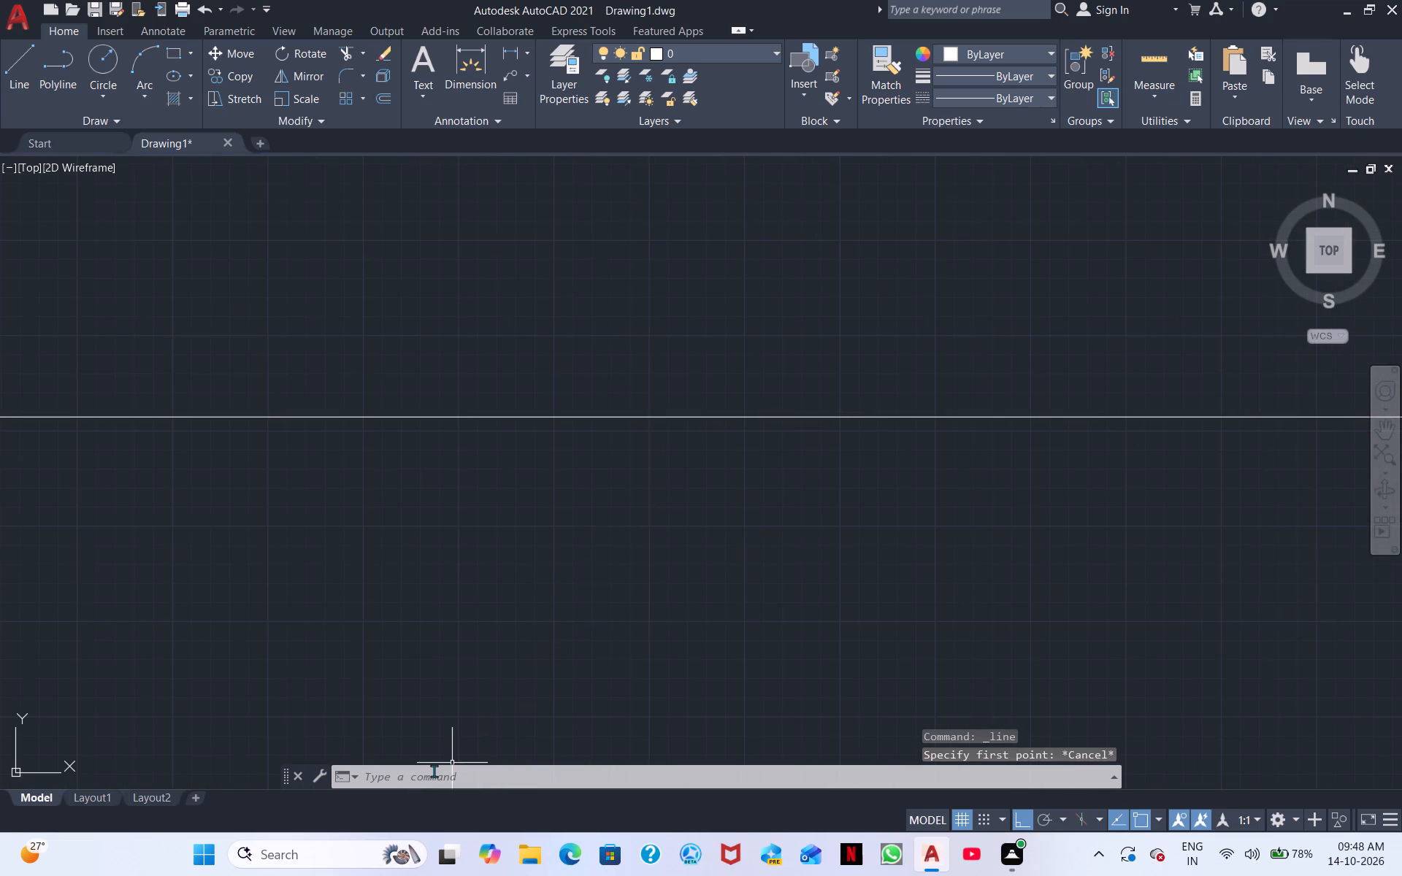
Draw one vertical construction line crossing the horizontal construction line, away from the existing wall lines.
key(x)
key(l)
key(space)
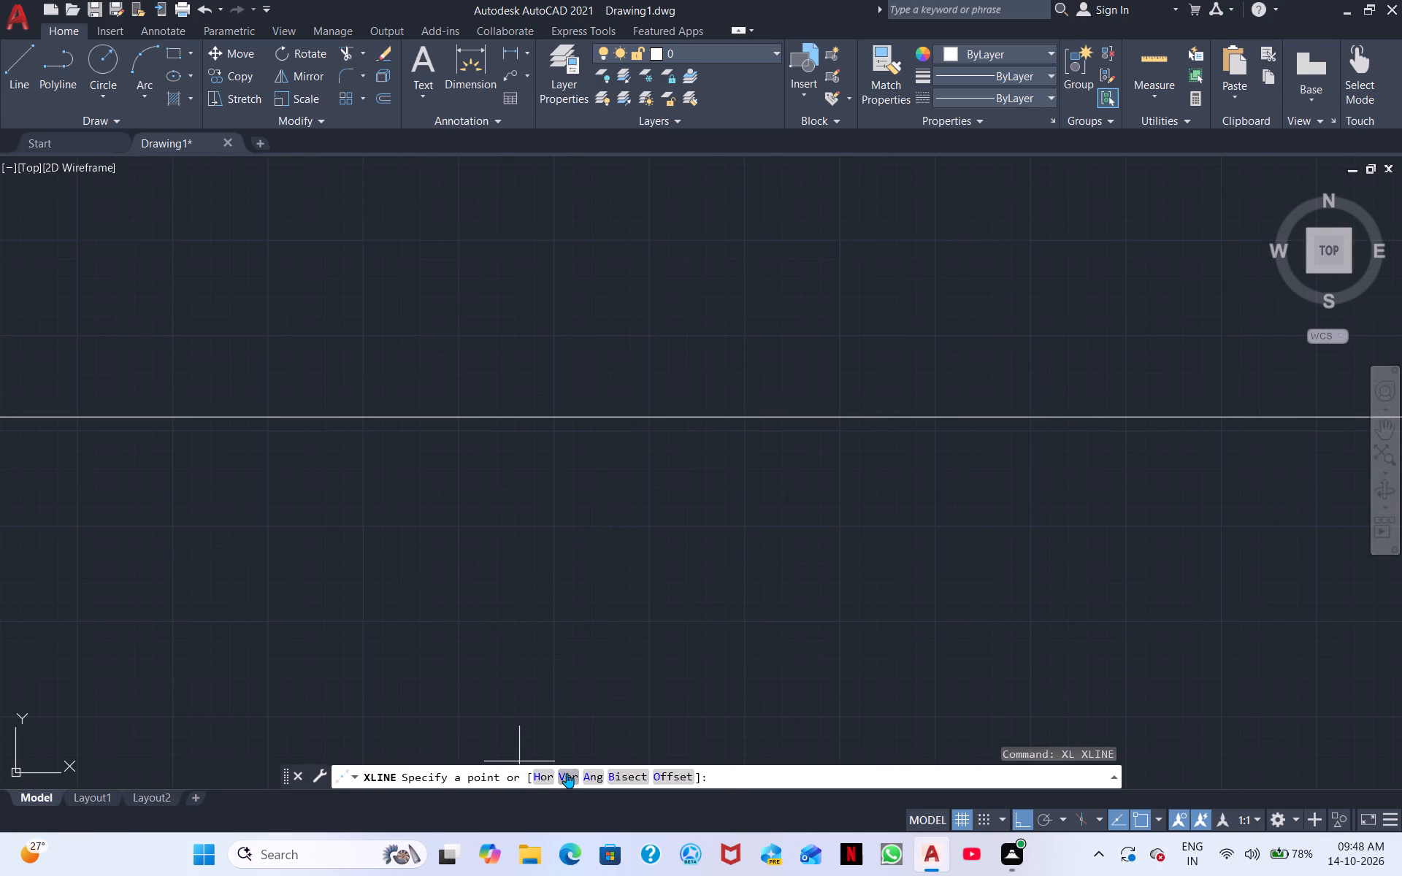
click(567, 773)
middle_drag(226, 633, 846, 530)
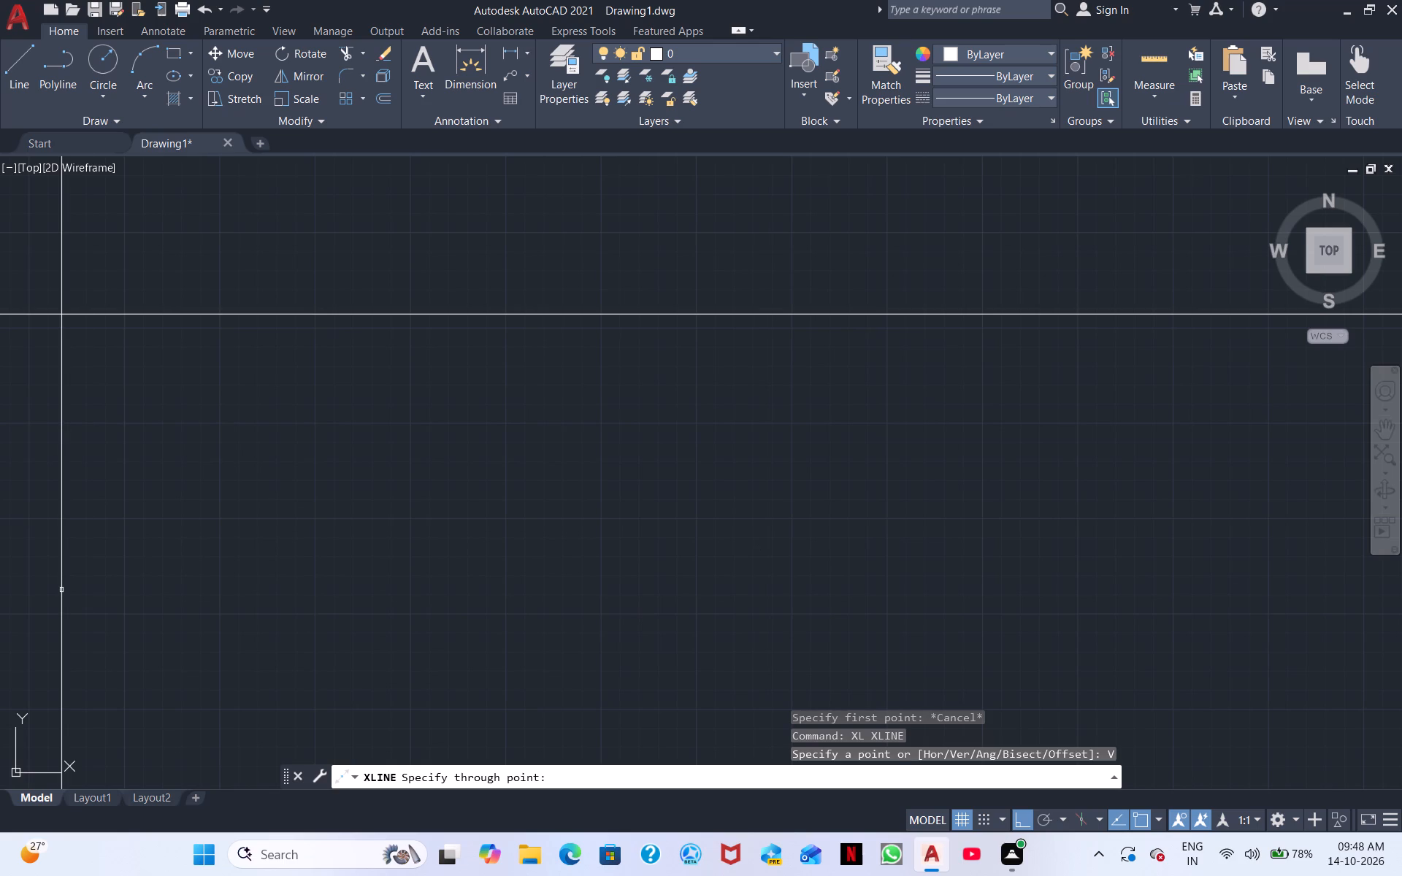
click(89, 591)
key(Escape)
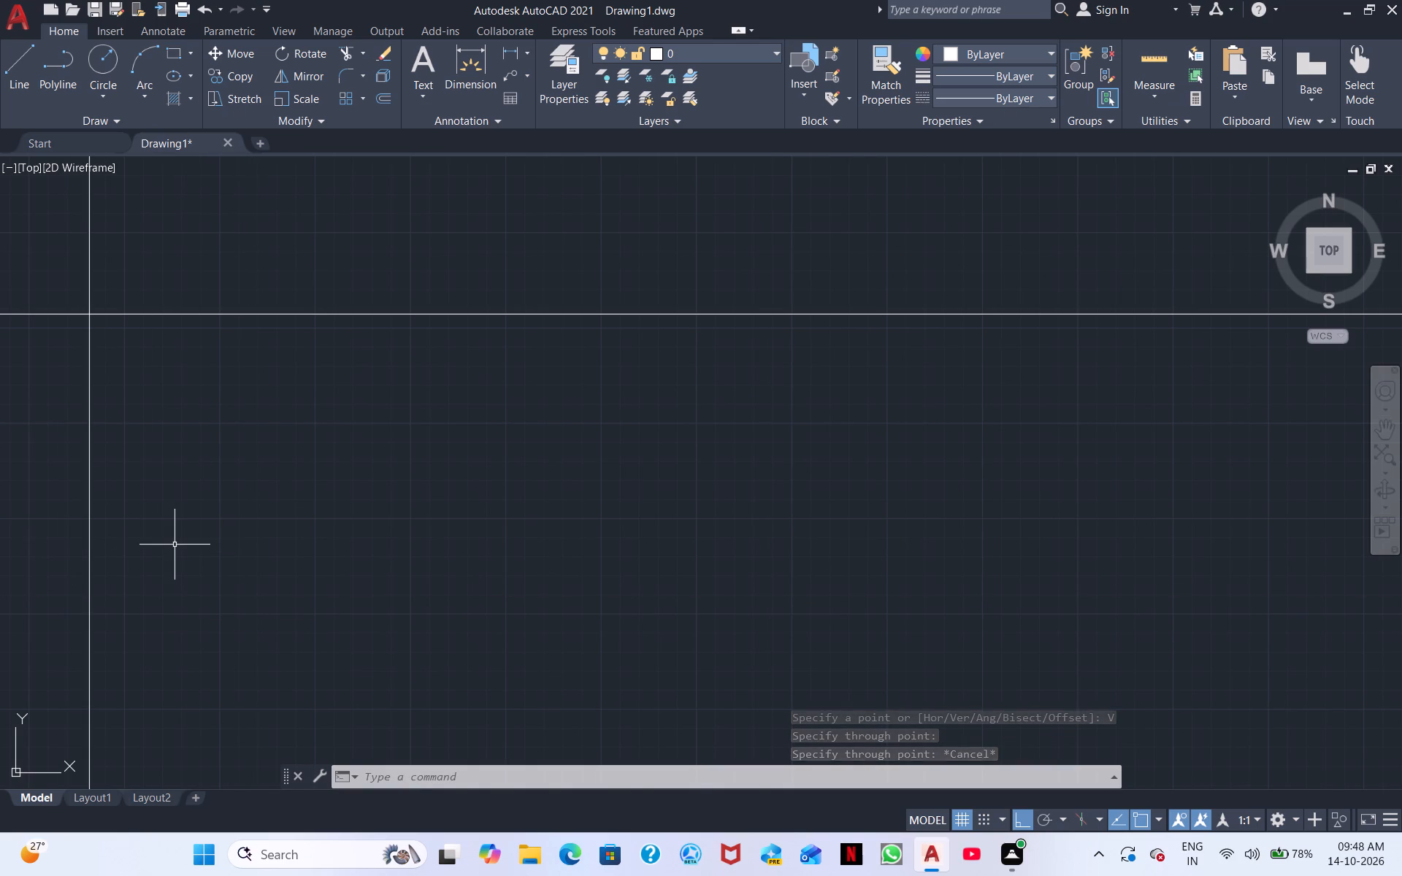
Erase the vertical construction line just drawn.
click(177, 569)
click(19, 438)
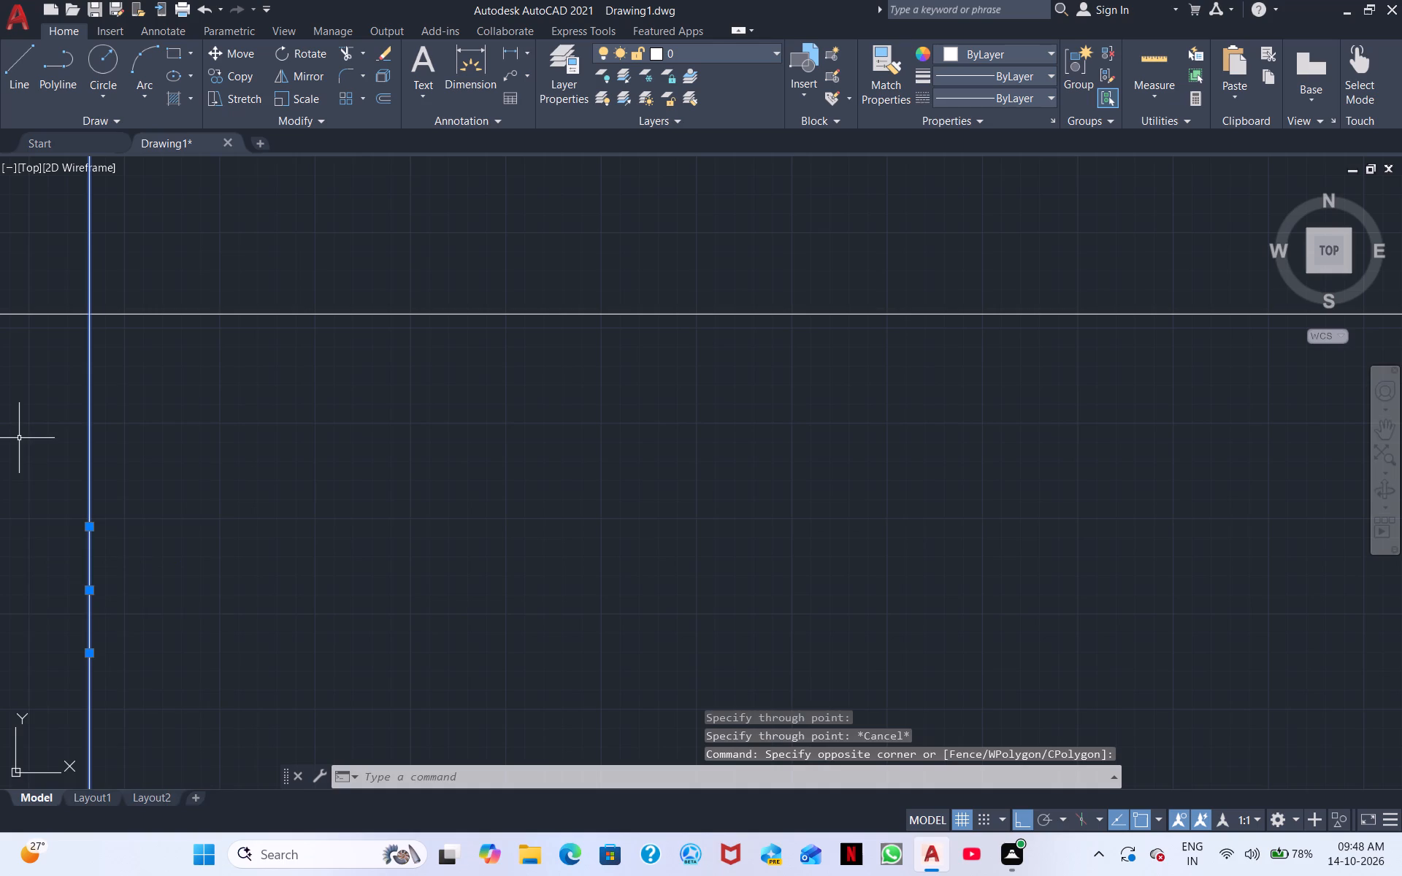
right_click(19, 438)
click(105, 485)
Offset the horizontal construction line at the top of the wall lines 10' downward.
middle_drag(351, 453, 0, 526)
scroll(0, 526, down, 2)
middle_drag(1064, 545, 840, 531)
scroll(737, 558, up, 3)
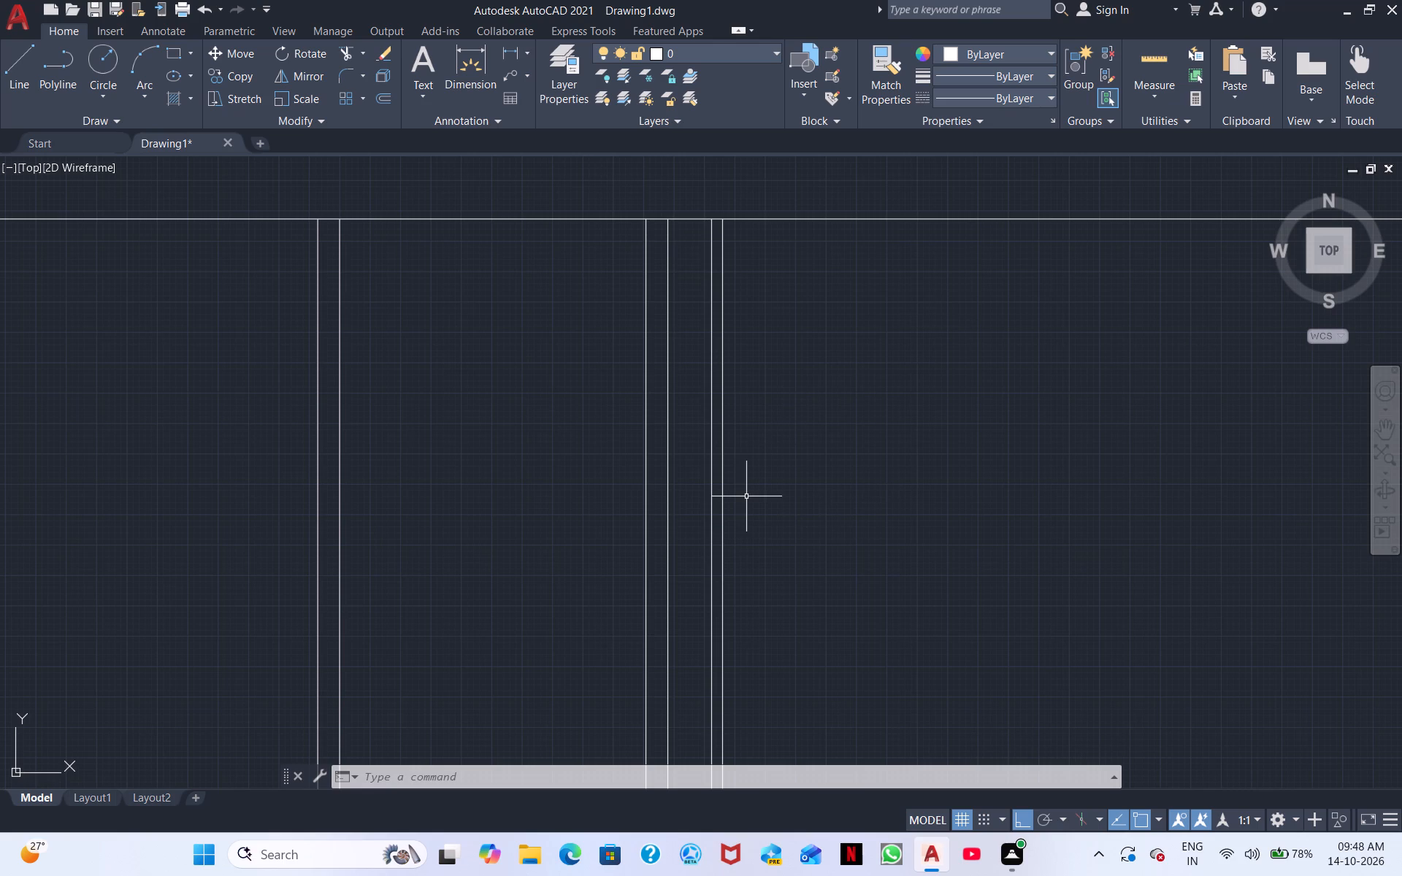
middle_drag(615, 439, 669, 697)
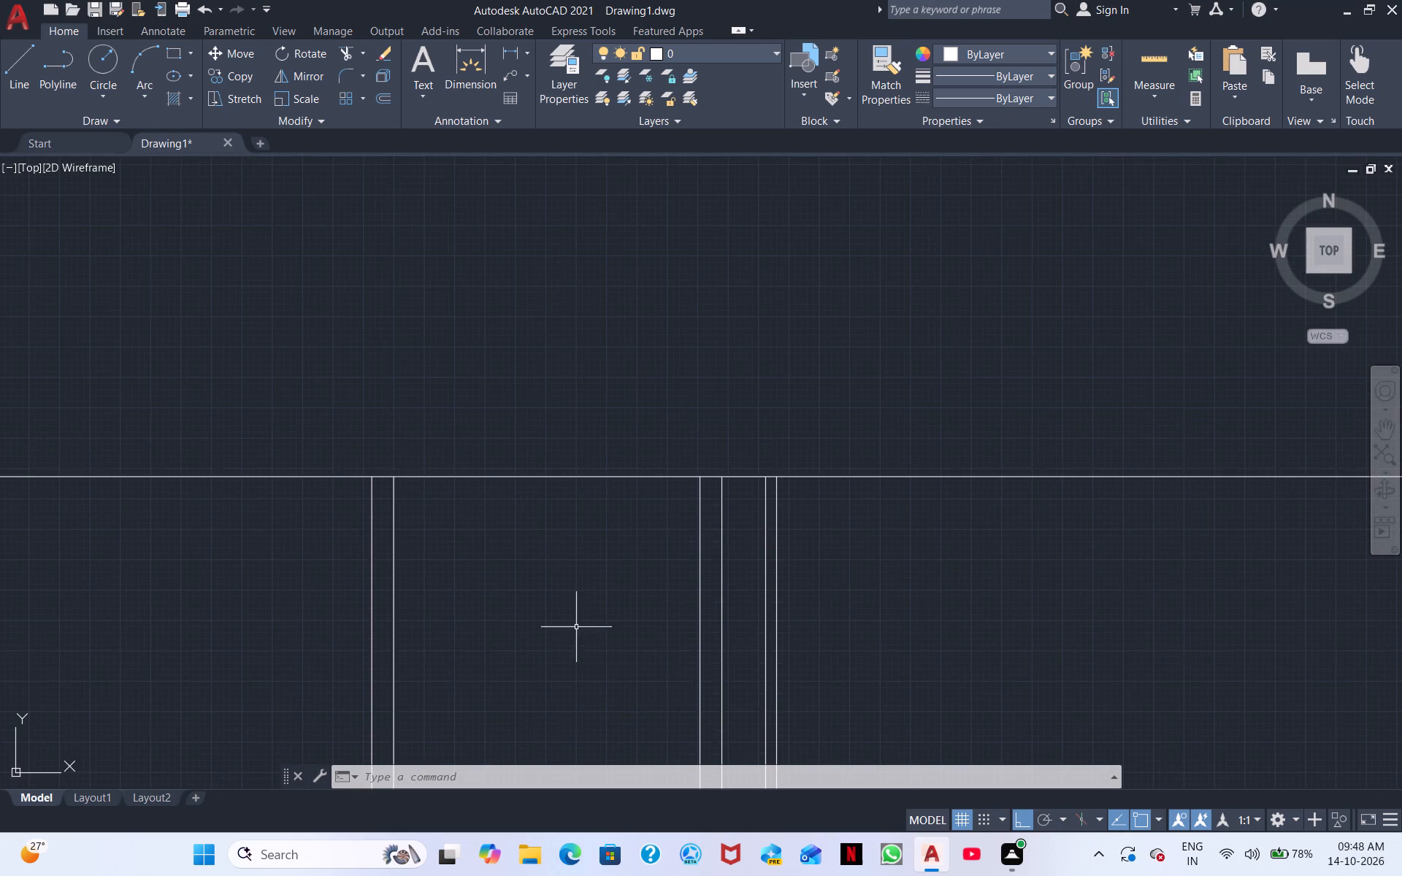
scroll(576, 627, up, 1)
middle_drag(576, 623, 555, 723)
middle_drag(538, 572, 524, 599)
scroll(526, 587, up, 1)
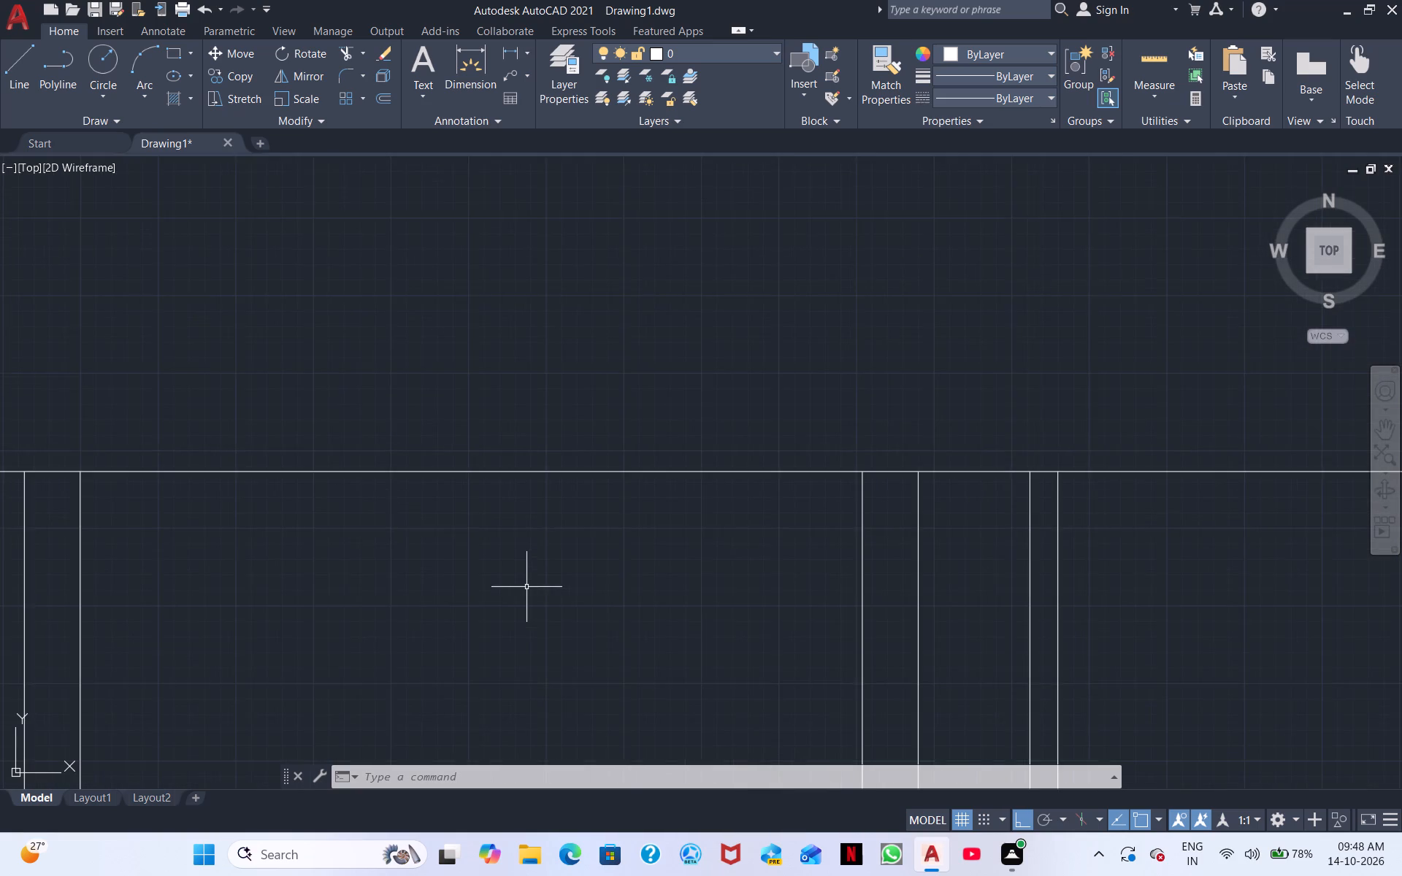
scroll(527, 589, down, 1)
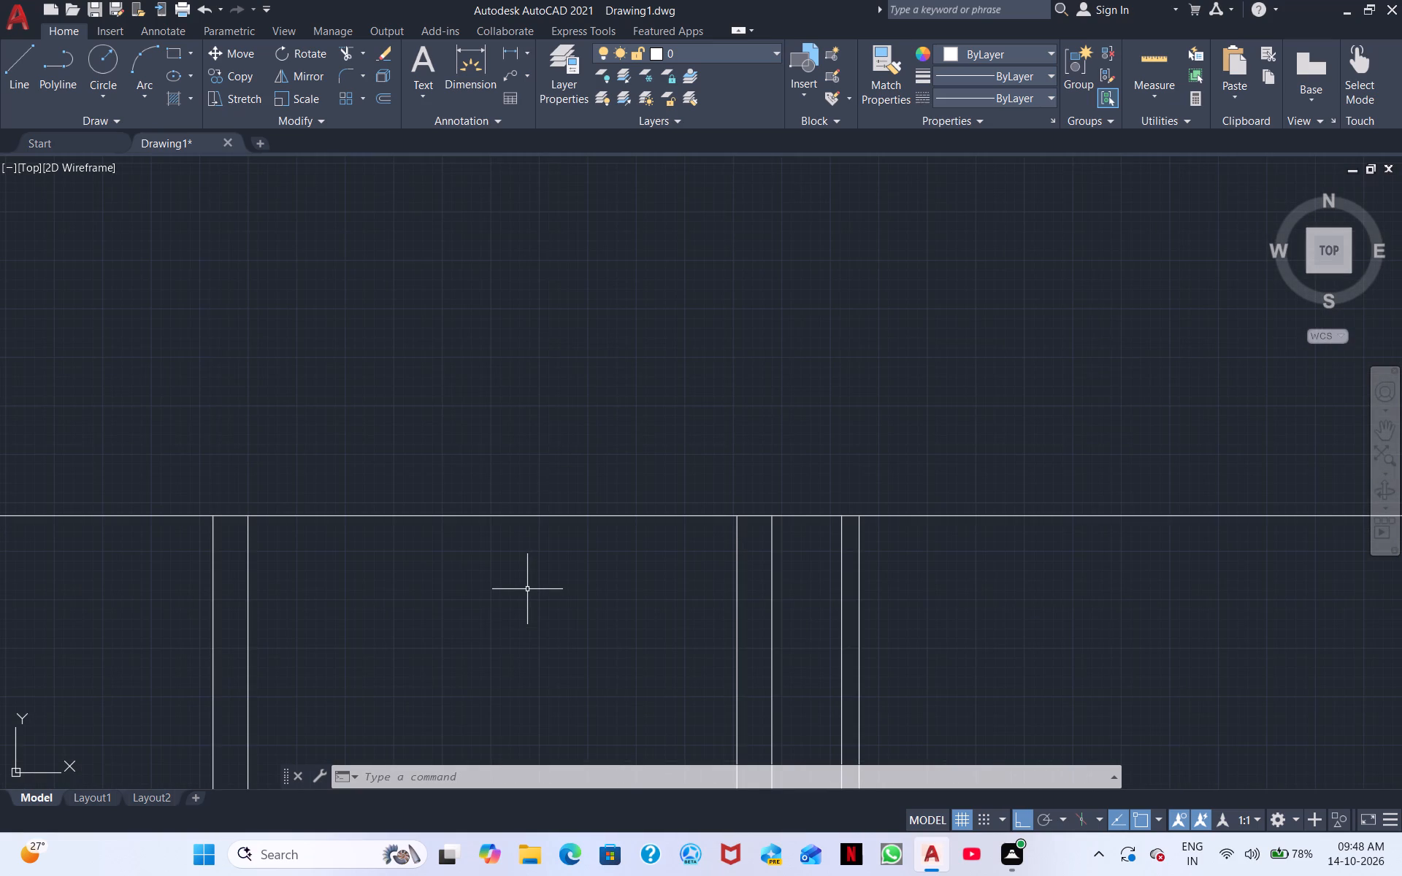
scroll(530, 602, down, 1)
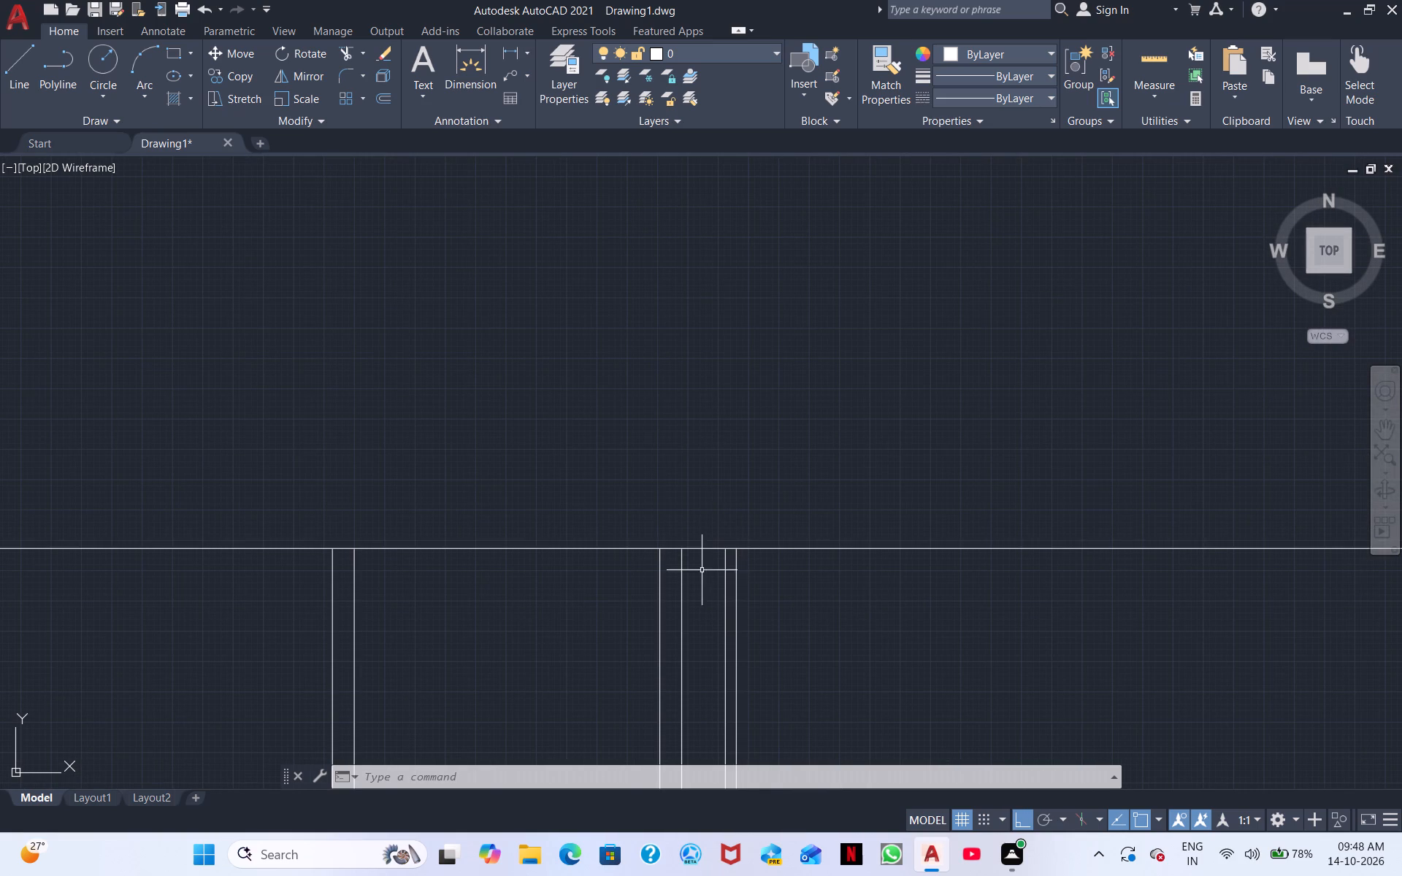
key(o)
key(space)
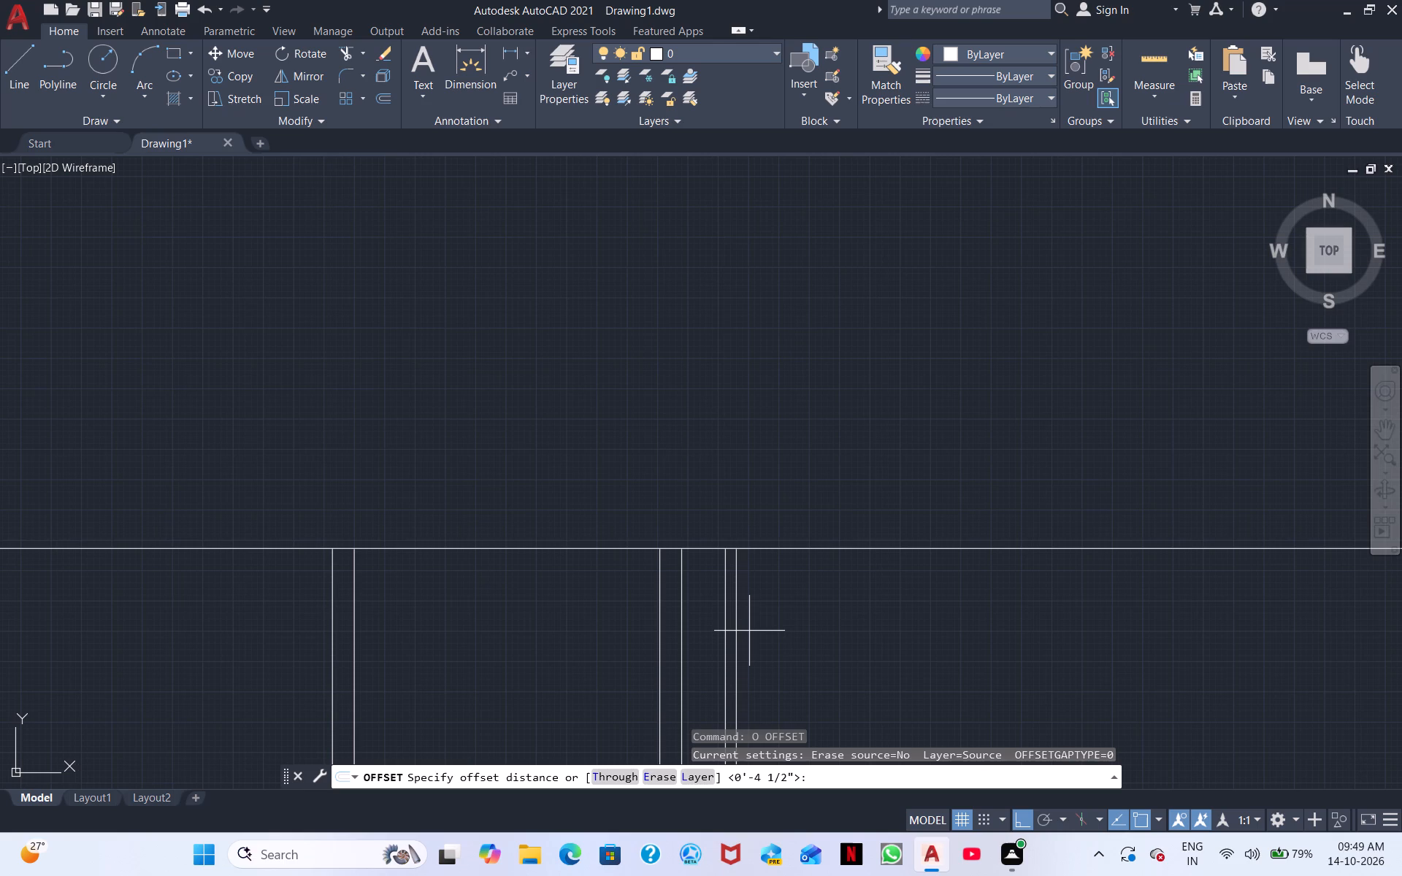
text(10')
key(Return)
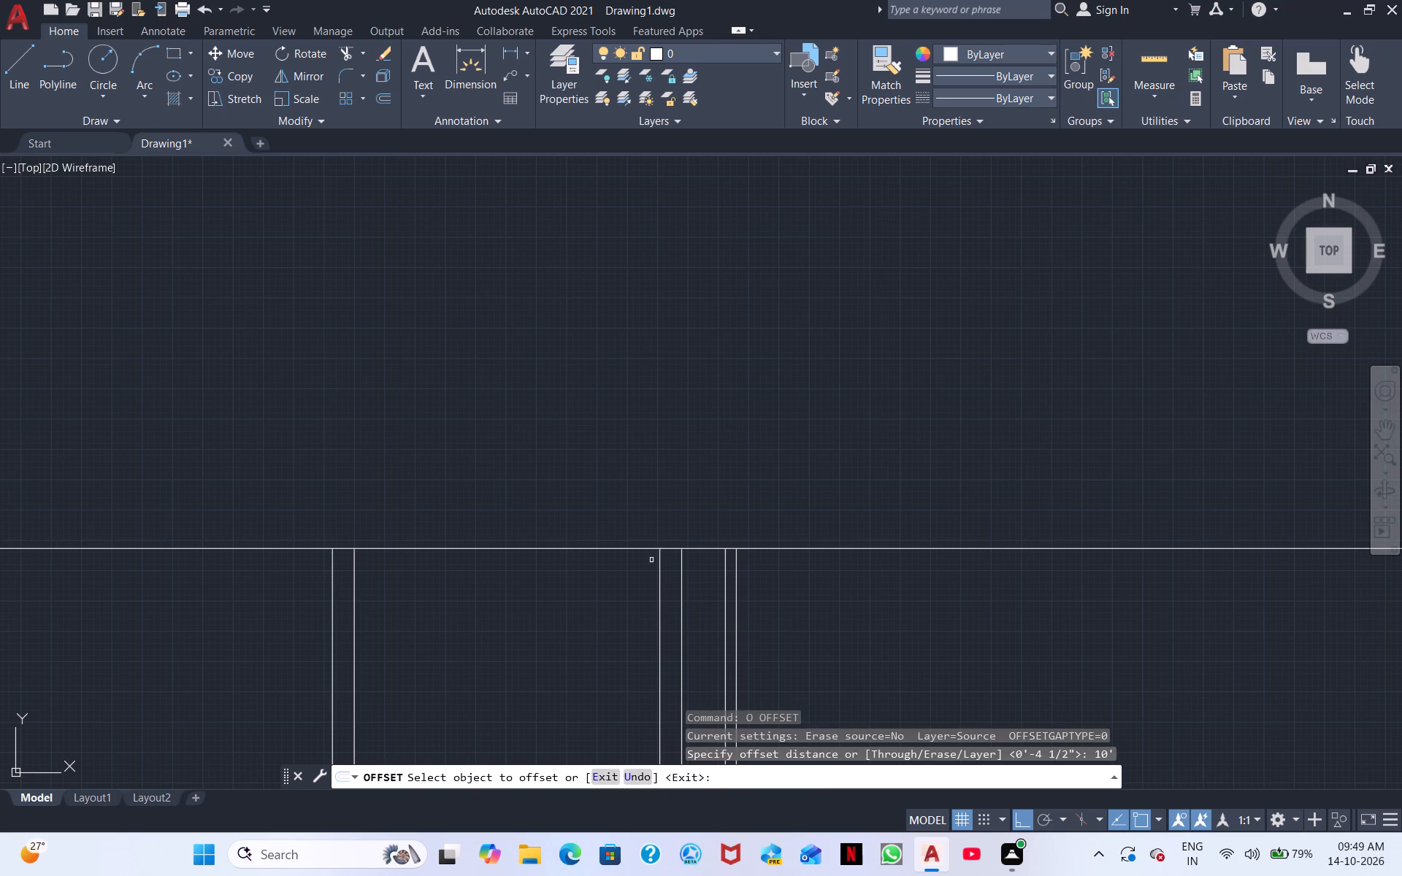
click(630, 549)
click(581, 640)
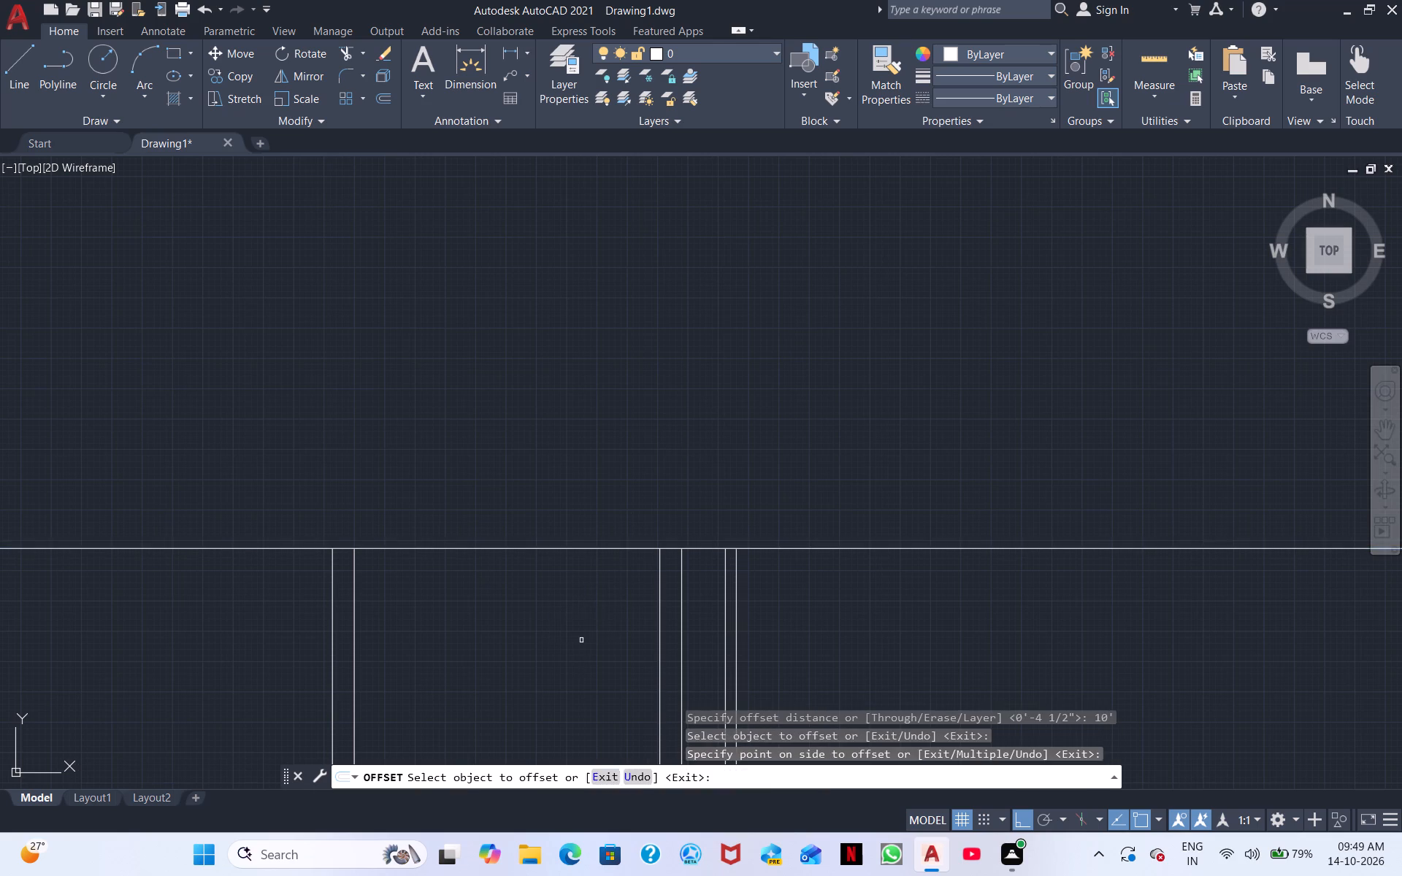
Offset the lower horizontal line 4.5" downward to give the wall its thickness.
scroll(580, 642, down, 3)
middle_drag(513, 685, 537, 590)
scroll(379, 721, up, 1)
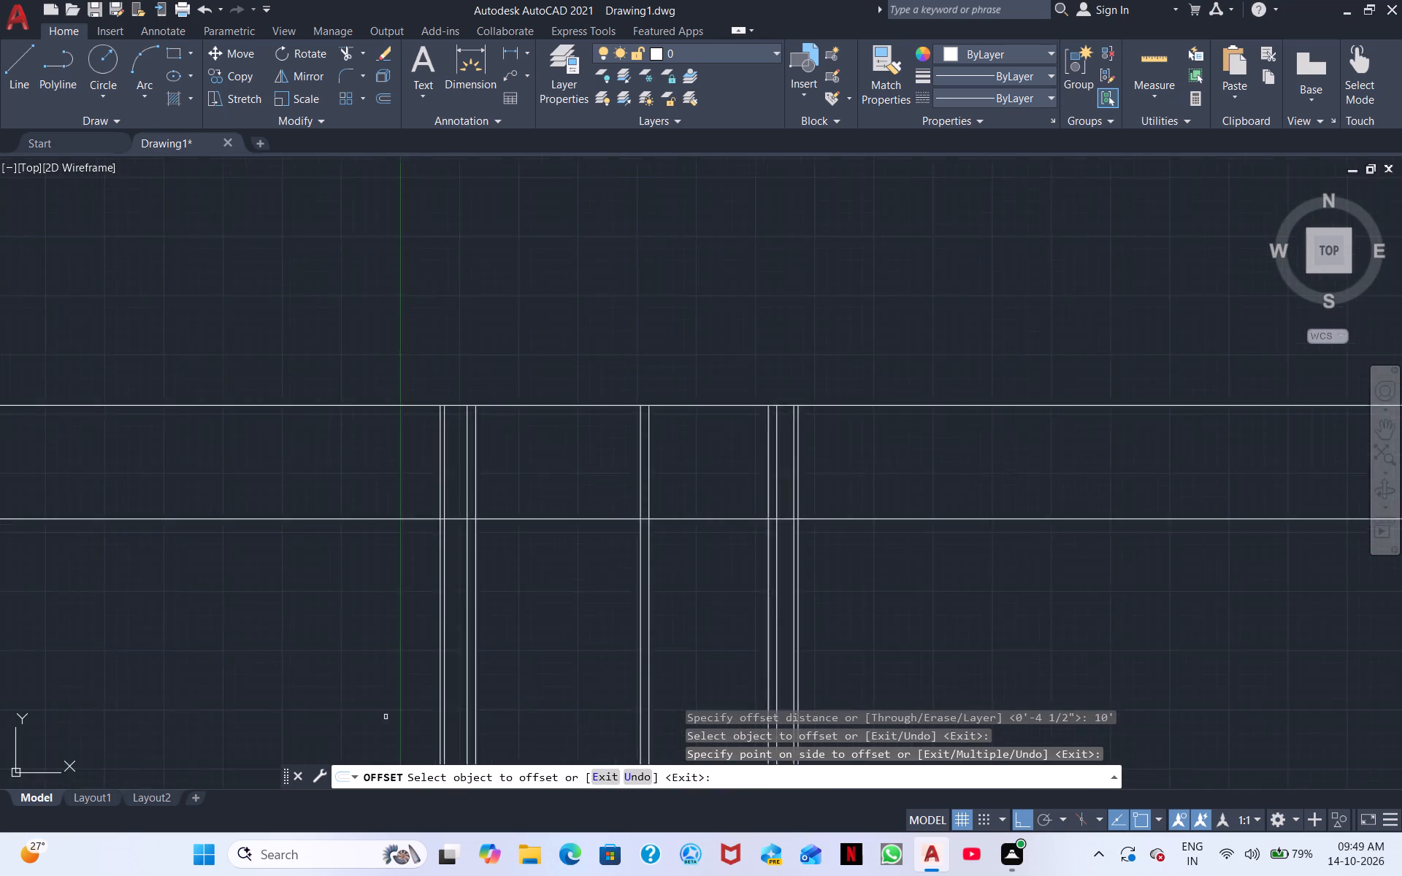
scroll(386, 717, up, 2)
middle_drag(564, 602, 593, 875)
scroll(527, 577, down, 1)
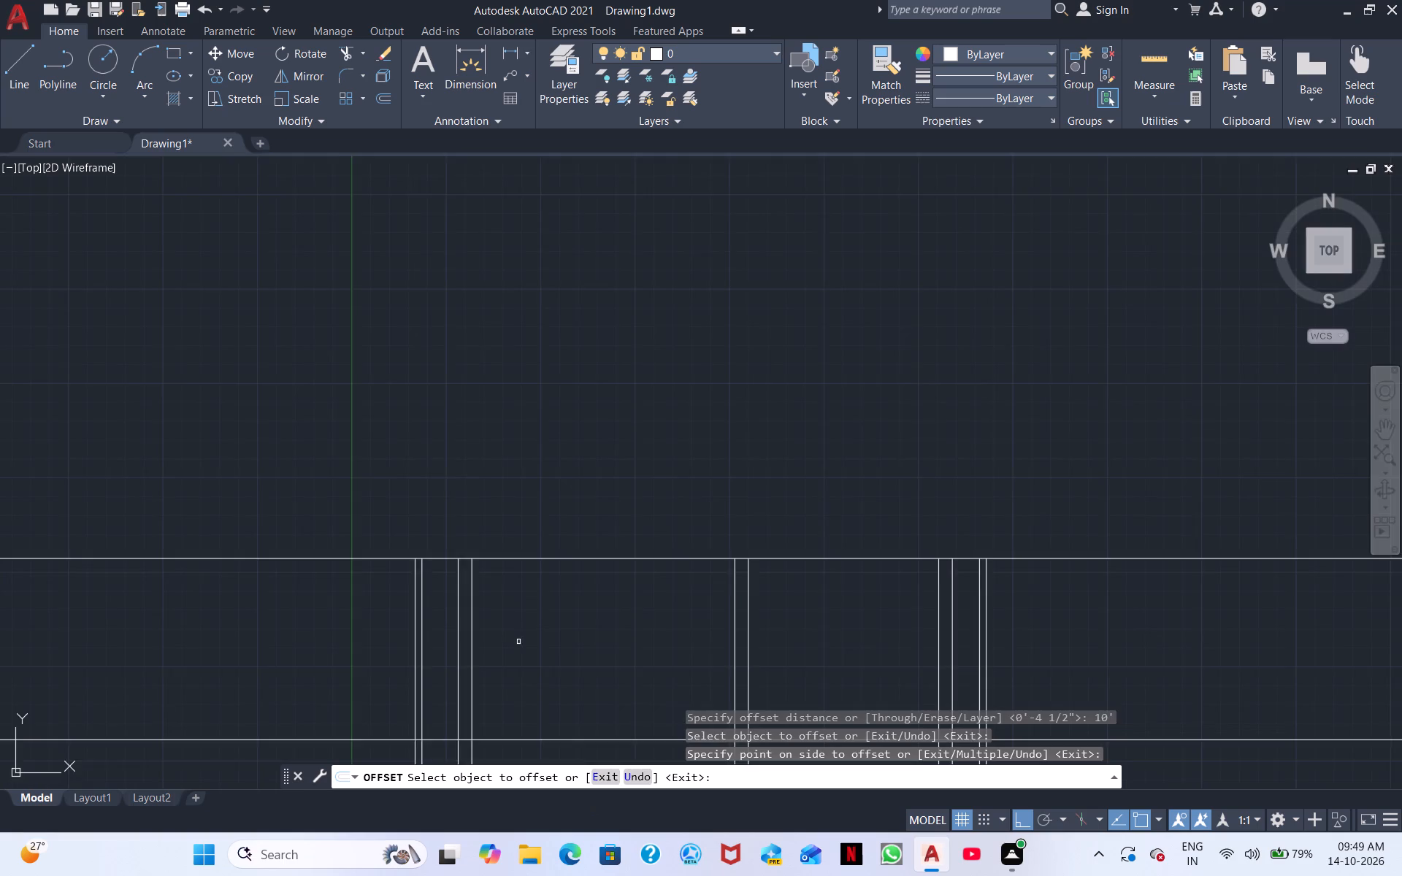
middle_drag(518, 642, 508, 447)
scroll(522, 634, up, 2)
middle_drag(552, 607, 540, 713)
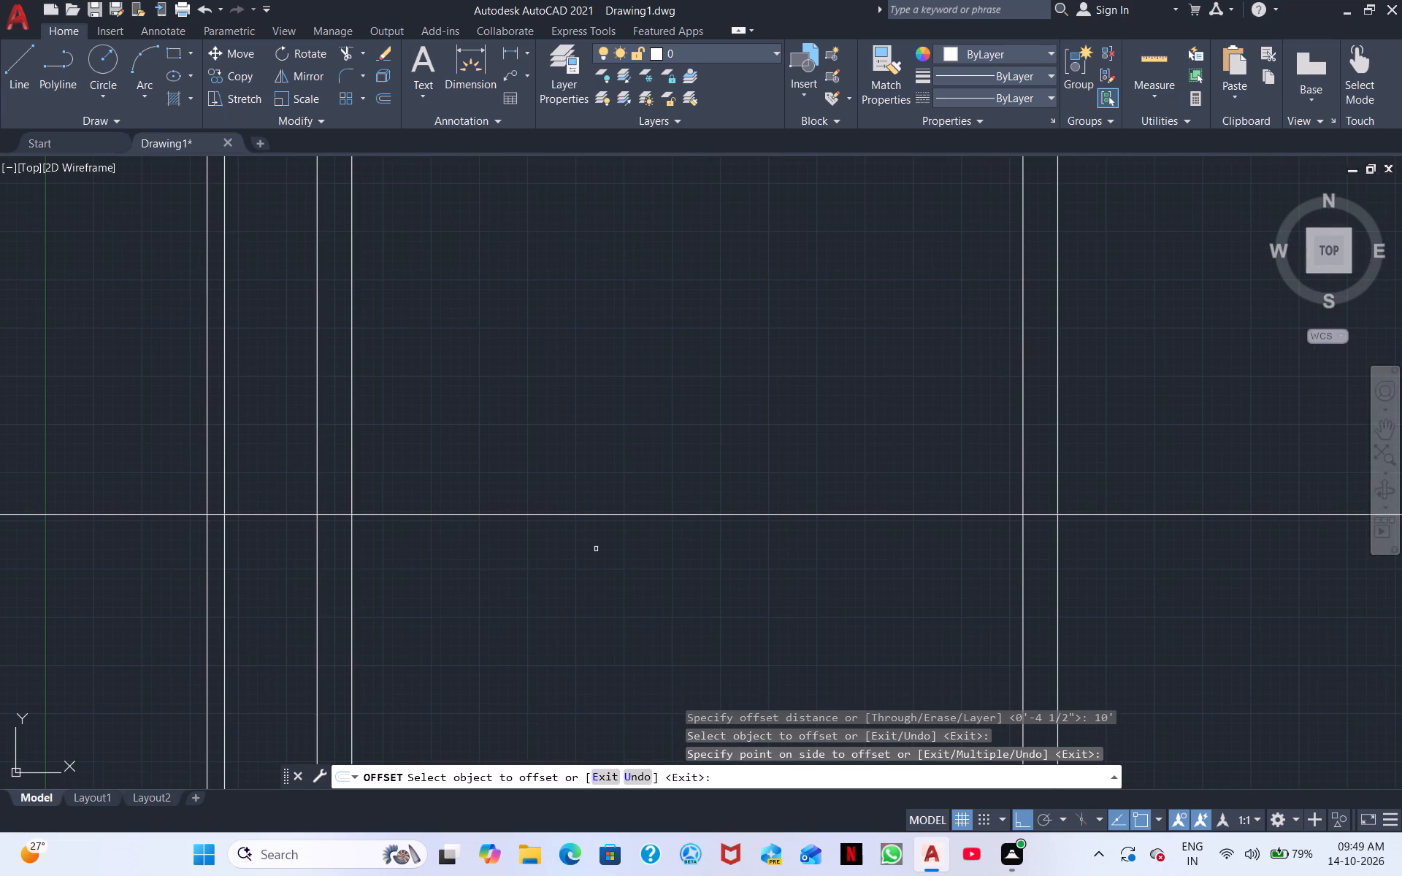
key(space)
key(space)
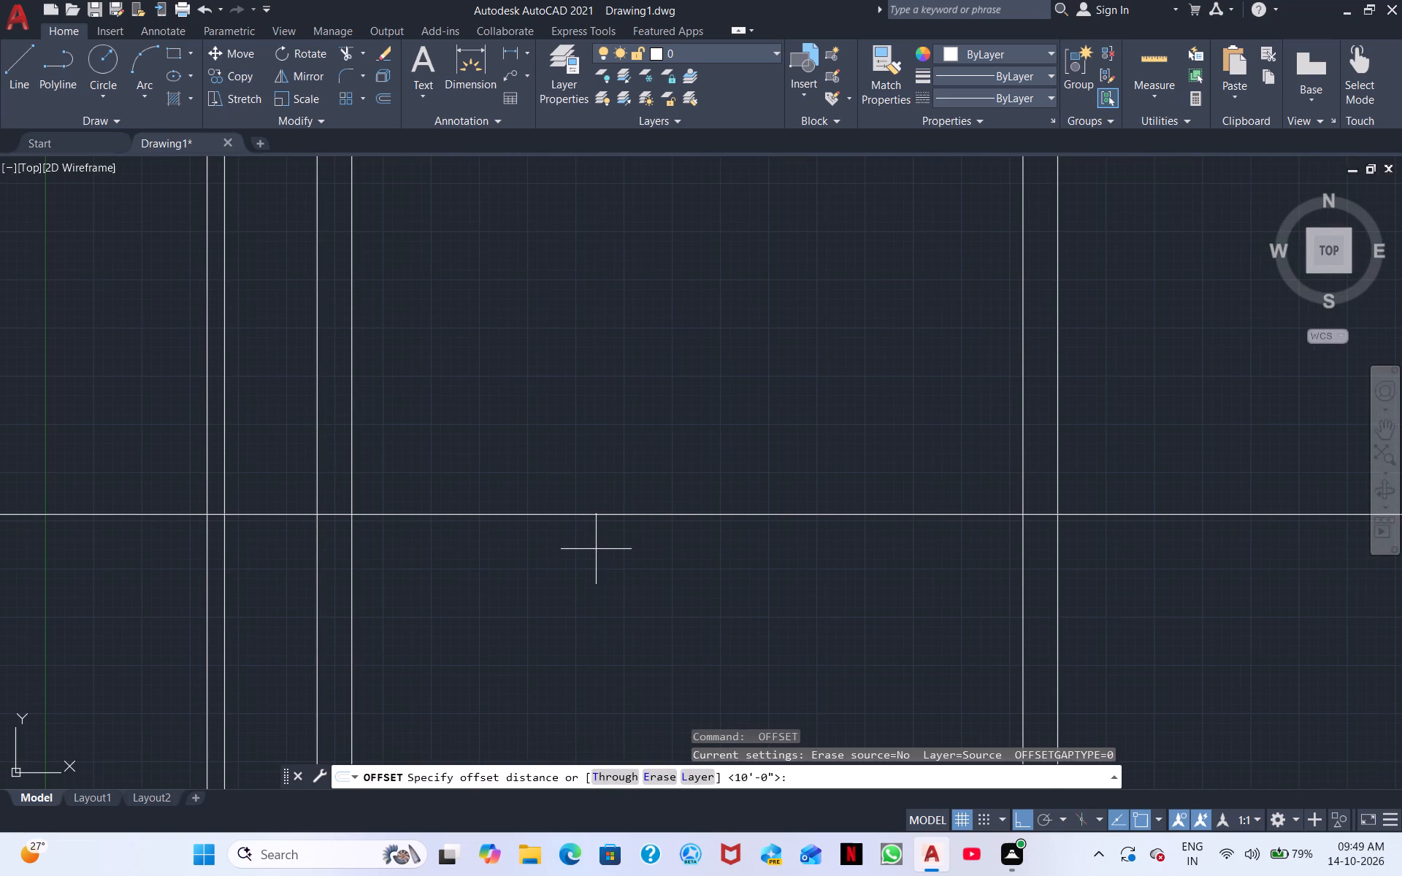
key(4)
text(.5")
key(Return)
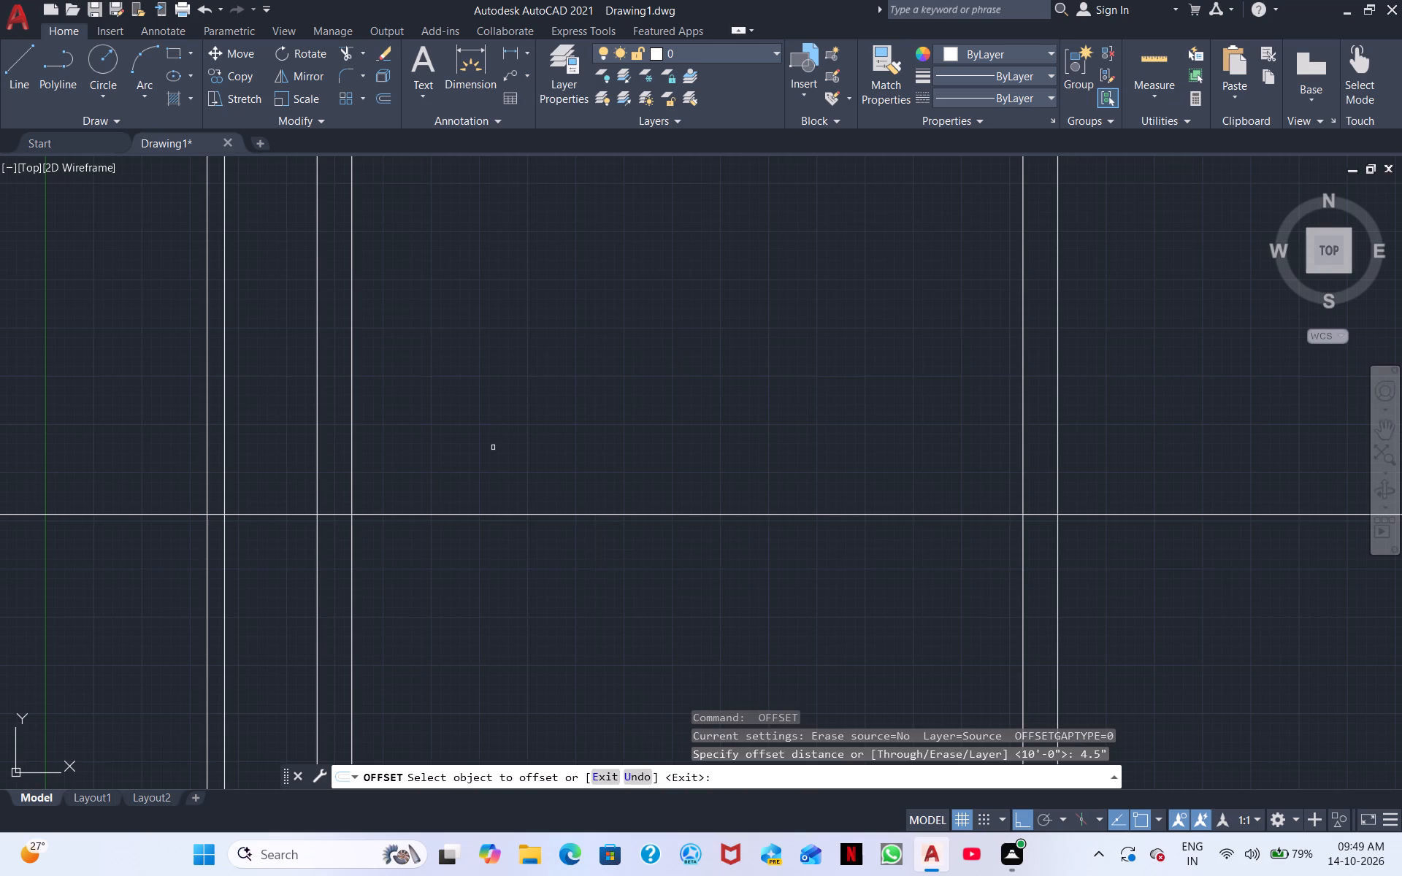
click(505, 513)
click(493, 564)
Offset the lower line of the horizontal wall pair 10' downward.
scroll(487, 570, down, 2)
middle_drag(453, 646, 496, 530)
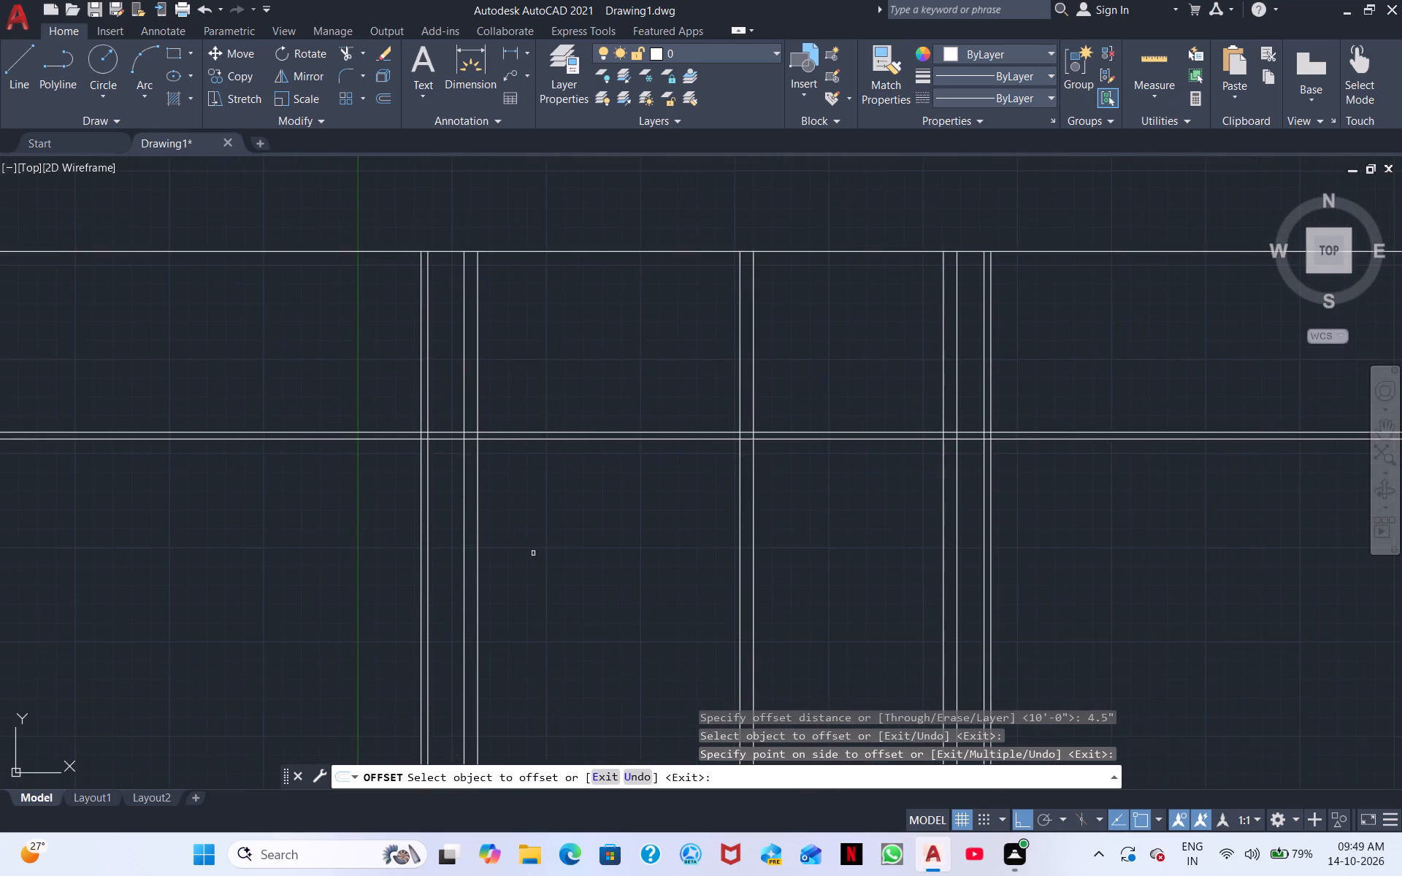
scroll(595, 573, up, 1)
middle_drag(602, 517, 566, 644)
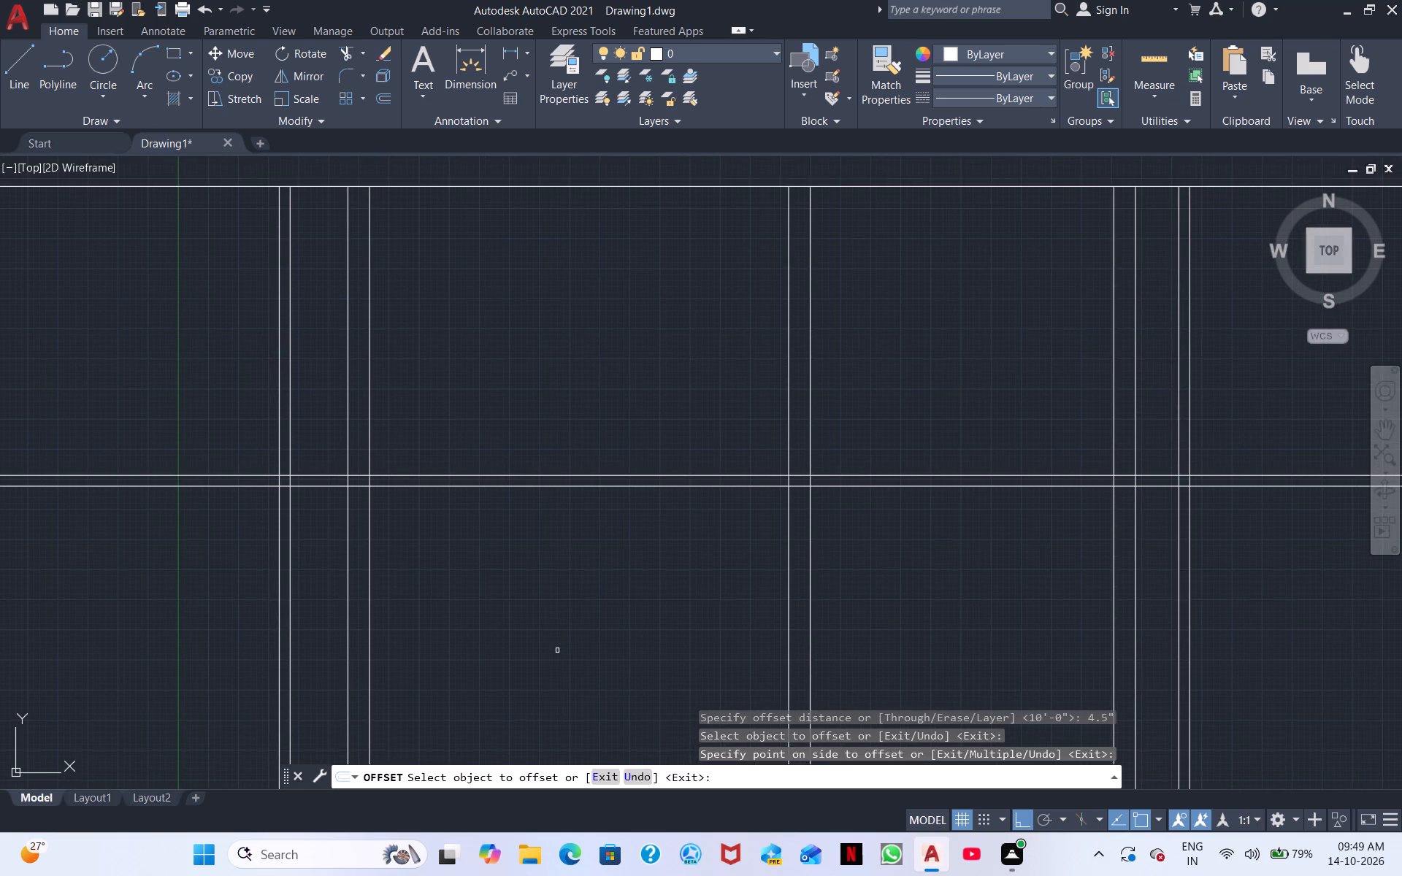
scroll(556, 649, up, 1)
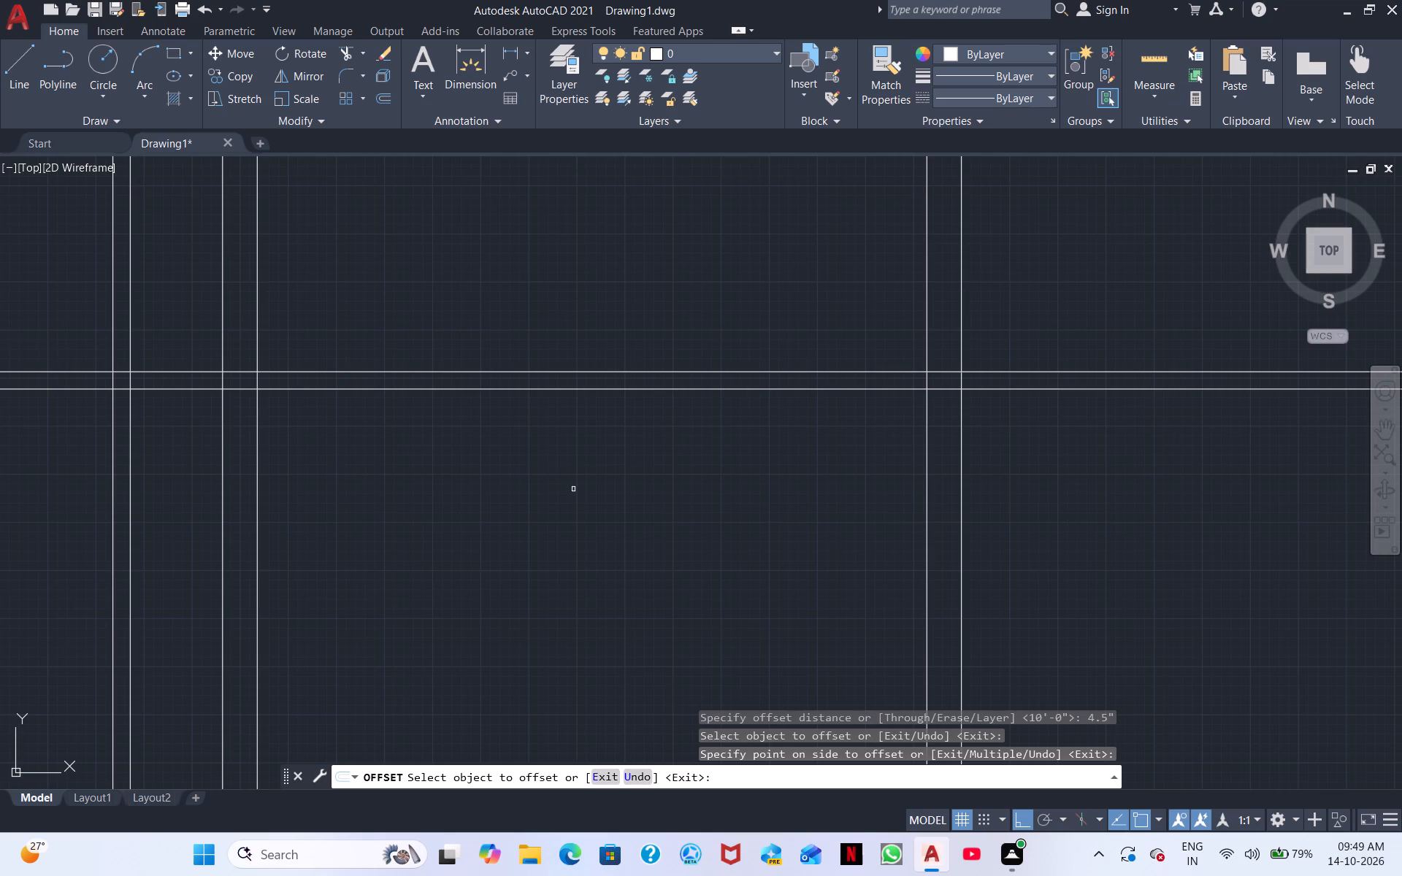
key(space)
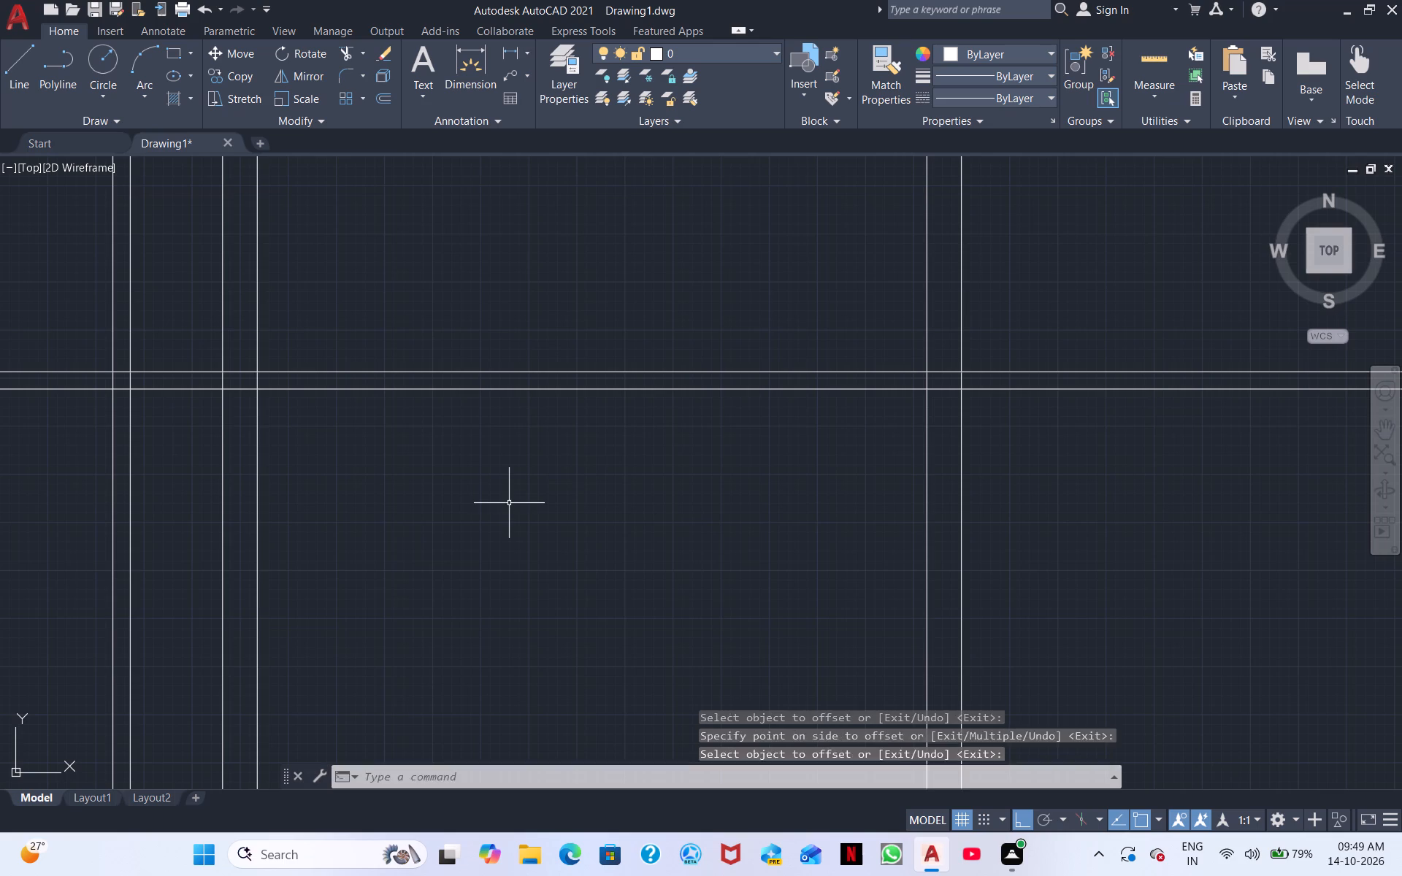
key(space)
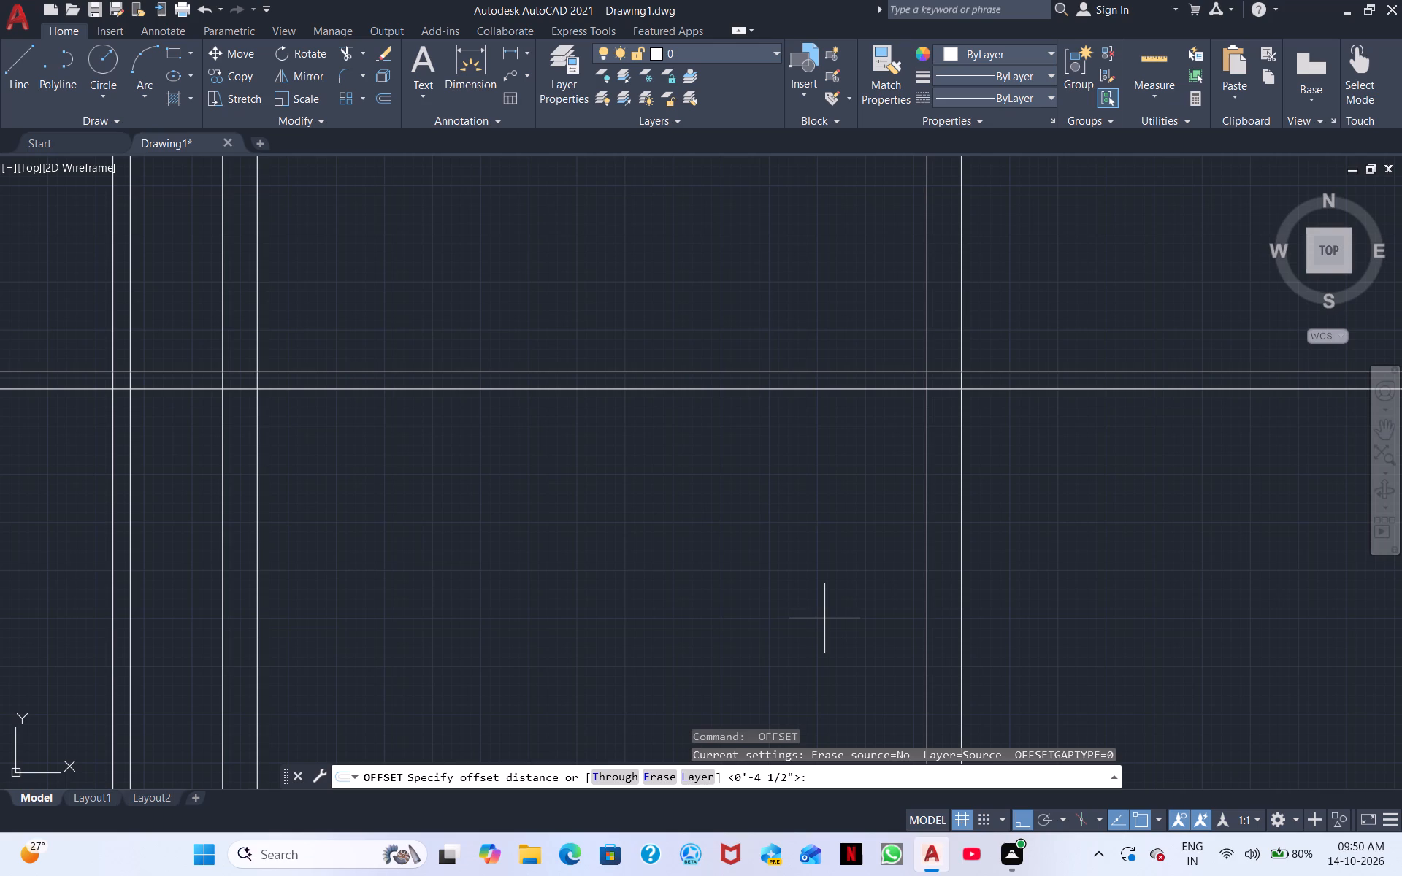
text(10')
key(Return)
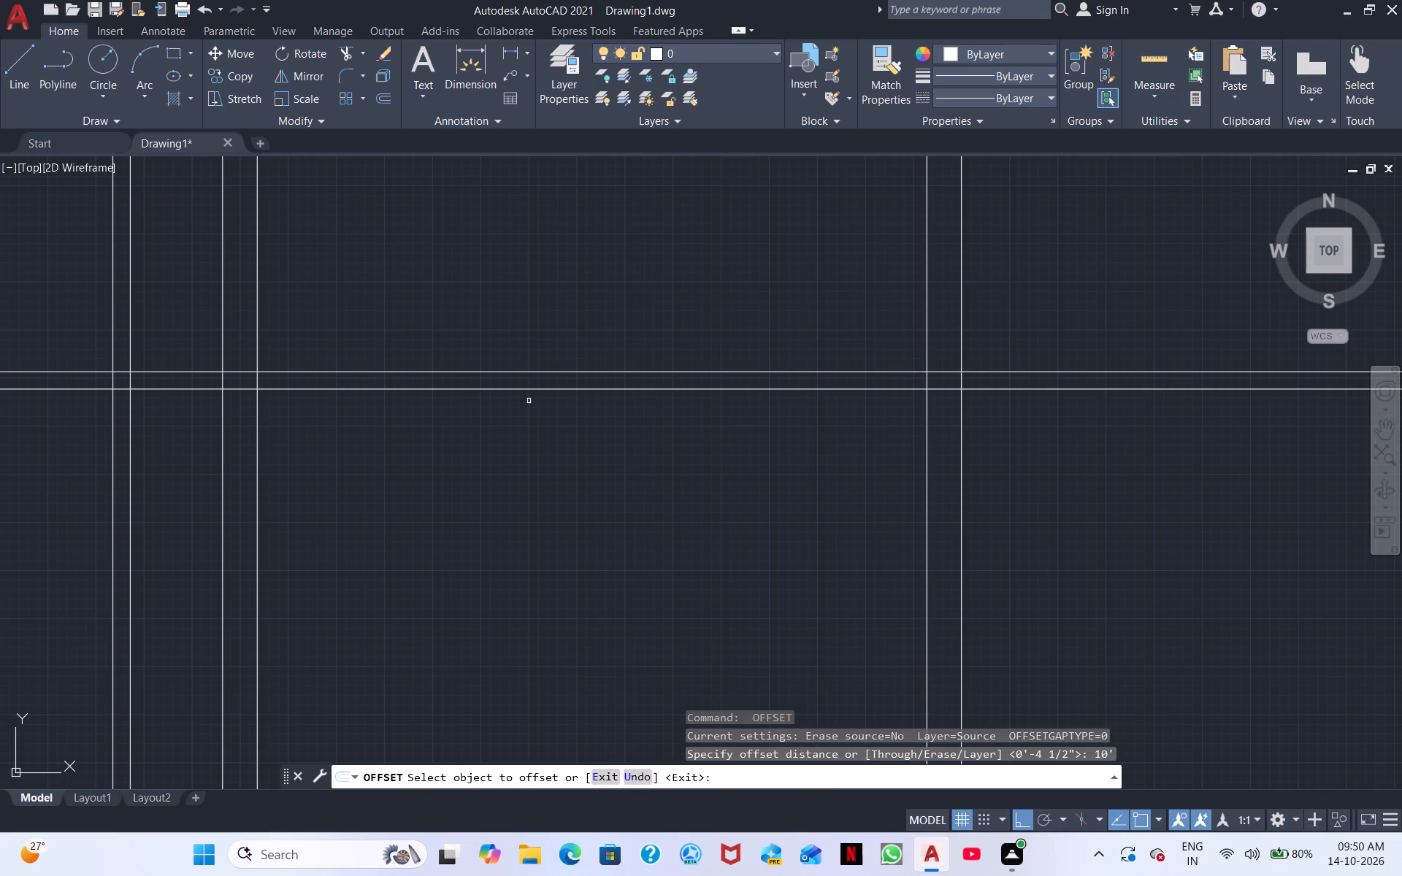
scroll(529, 401, down, 2)
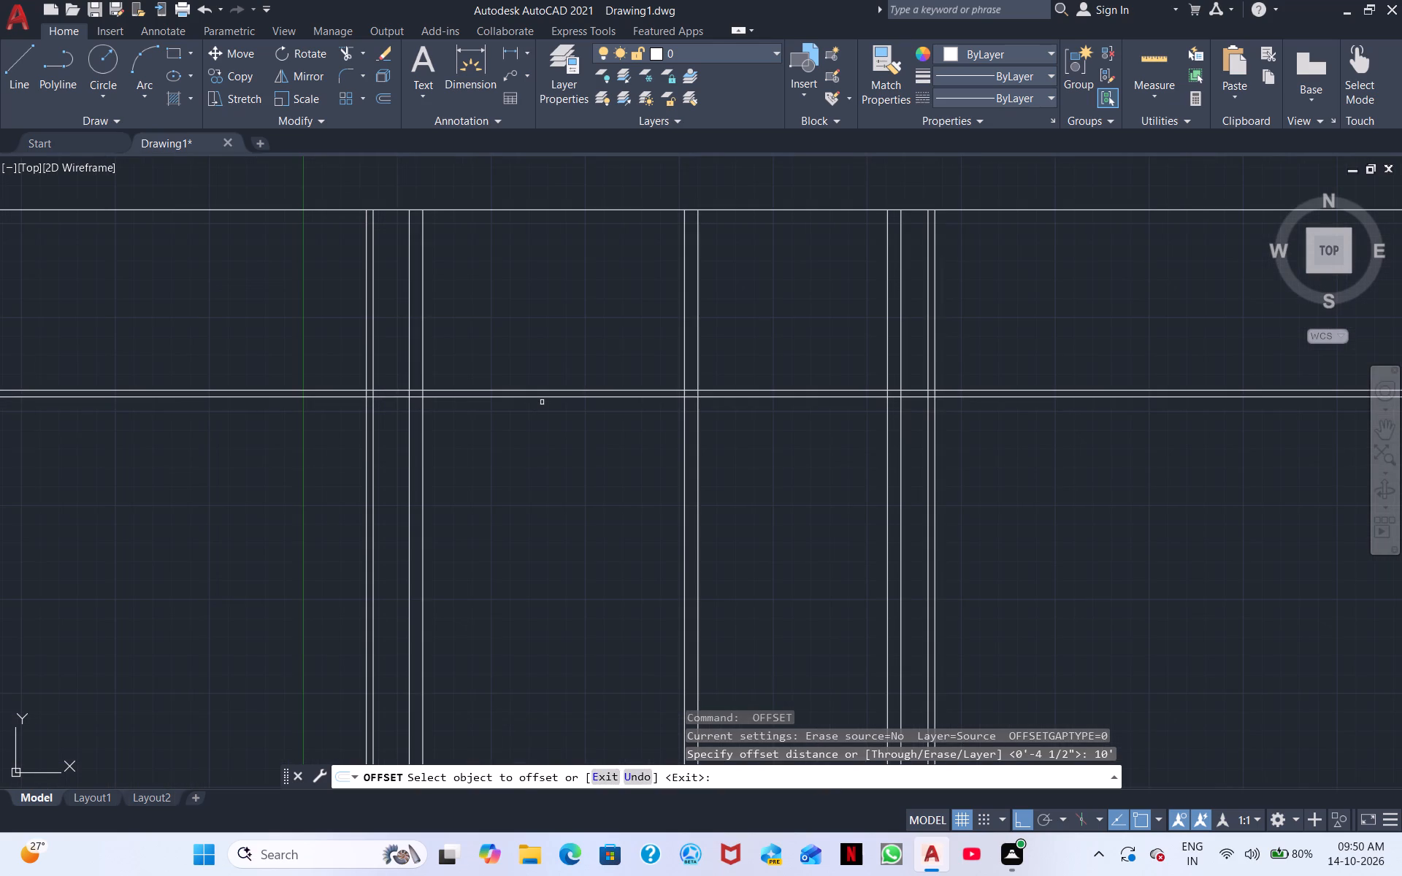
click(550, 398)
double_click(566, 477)
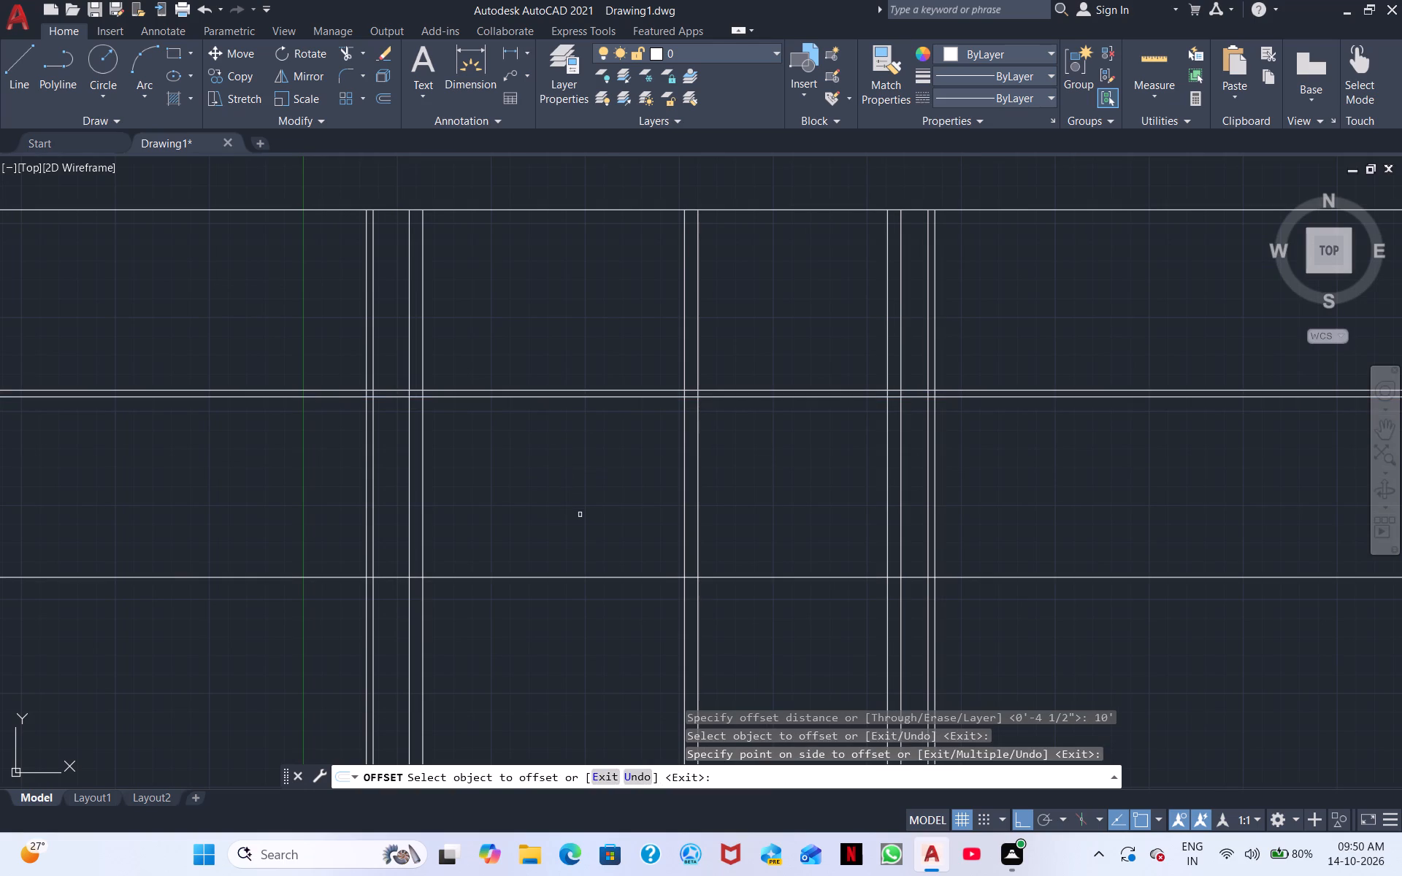
Offset the lowest horizontal line 4.5" downward to form the second horizontal wall pair.
middle_drag(580, 515, 598, 443)
middle_drag(602, 447, 622, 518)
scroll(651, 526, up, 1)
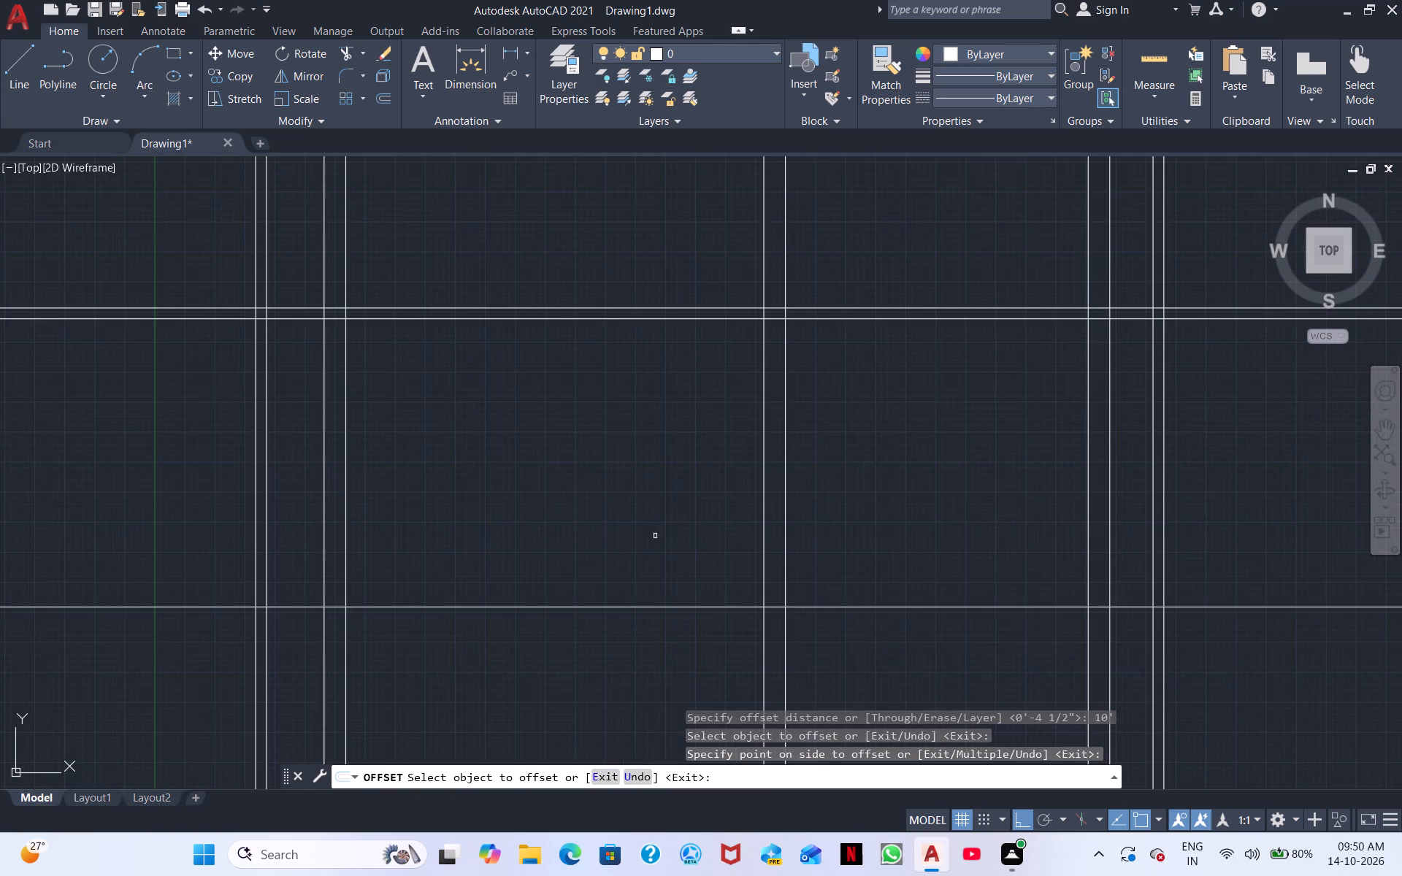
scroll(621, 553, down, 1)
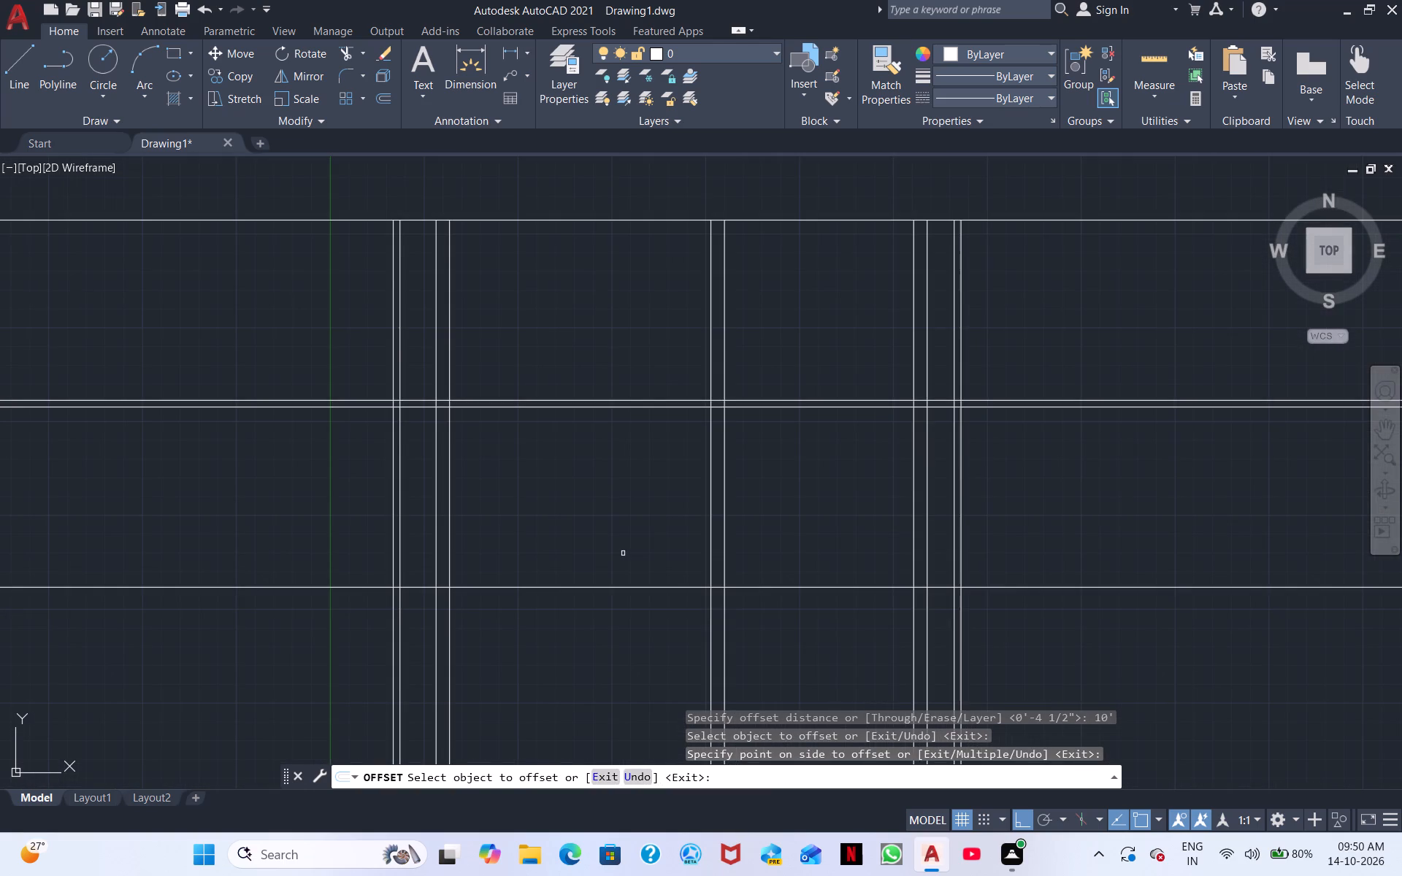
middle_drag(597, 517, 571, 399)
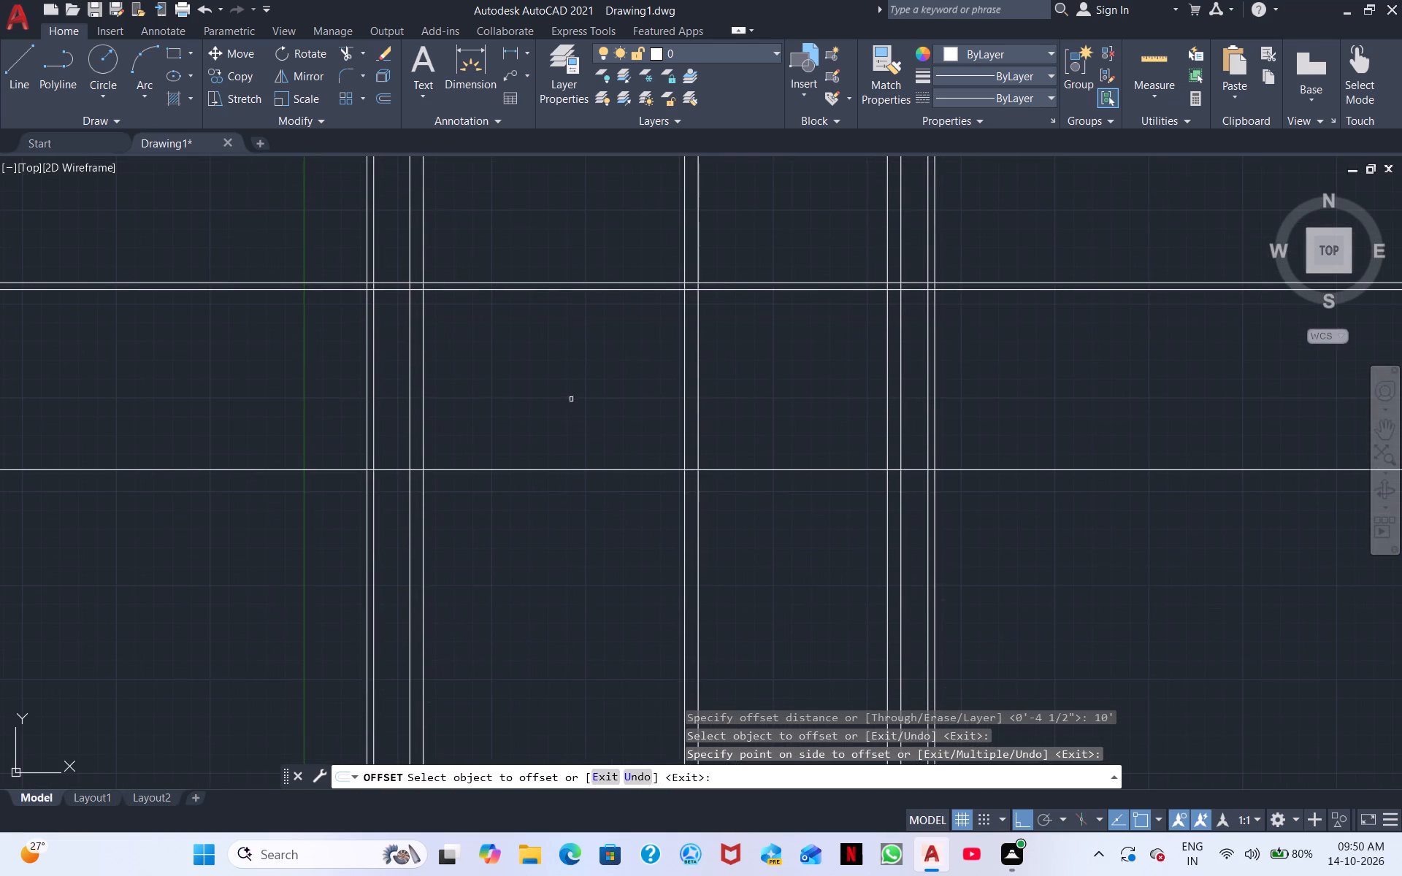
key(space)
key(space)
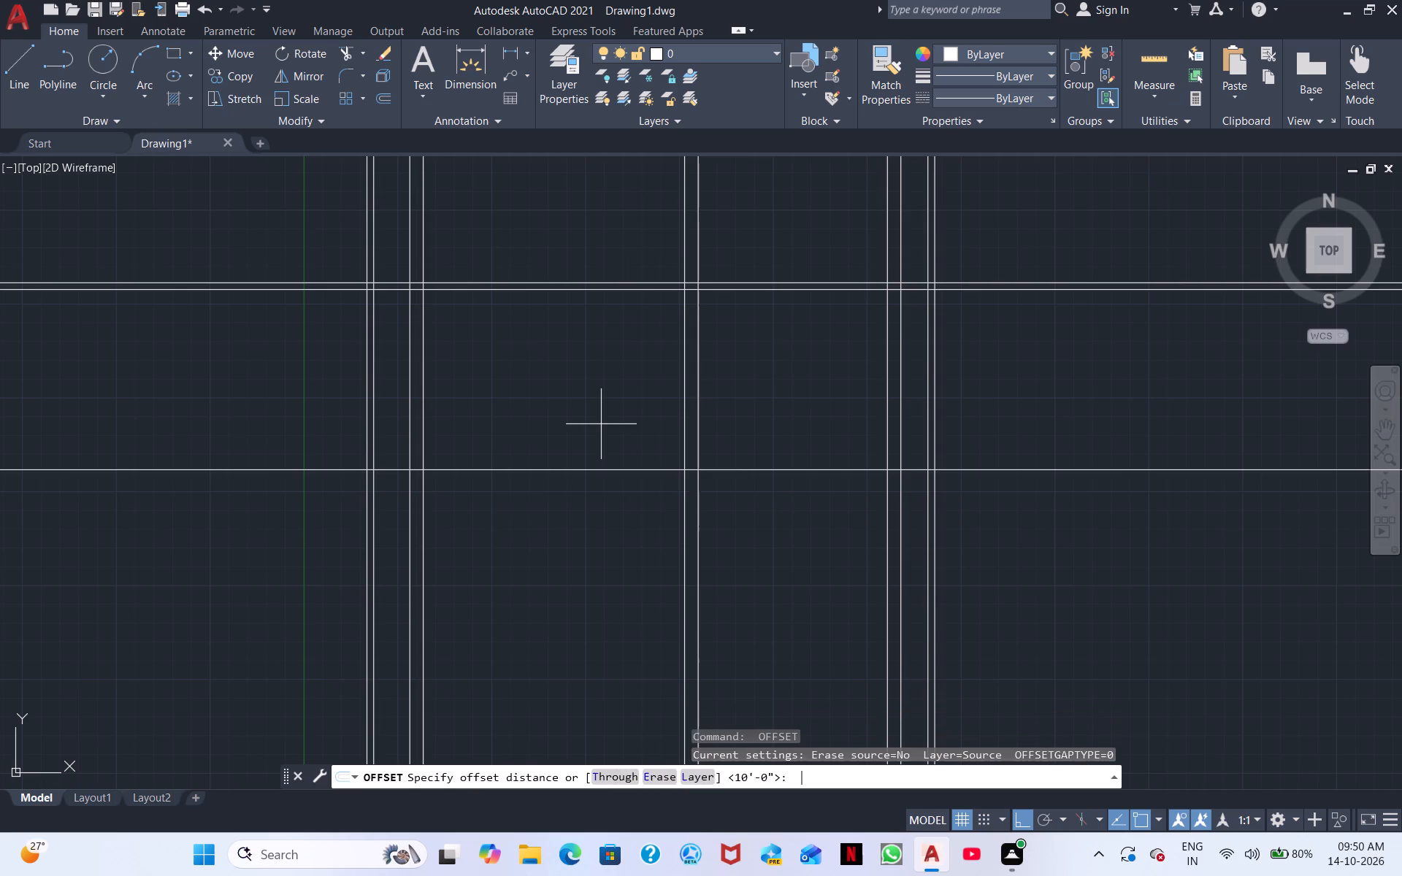
text(4.5")
key(Return)
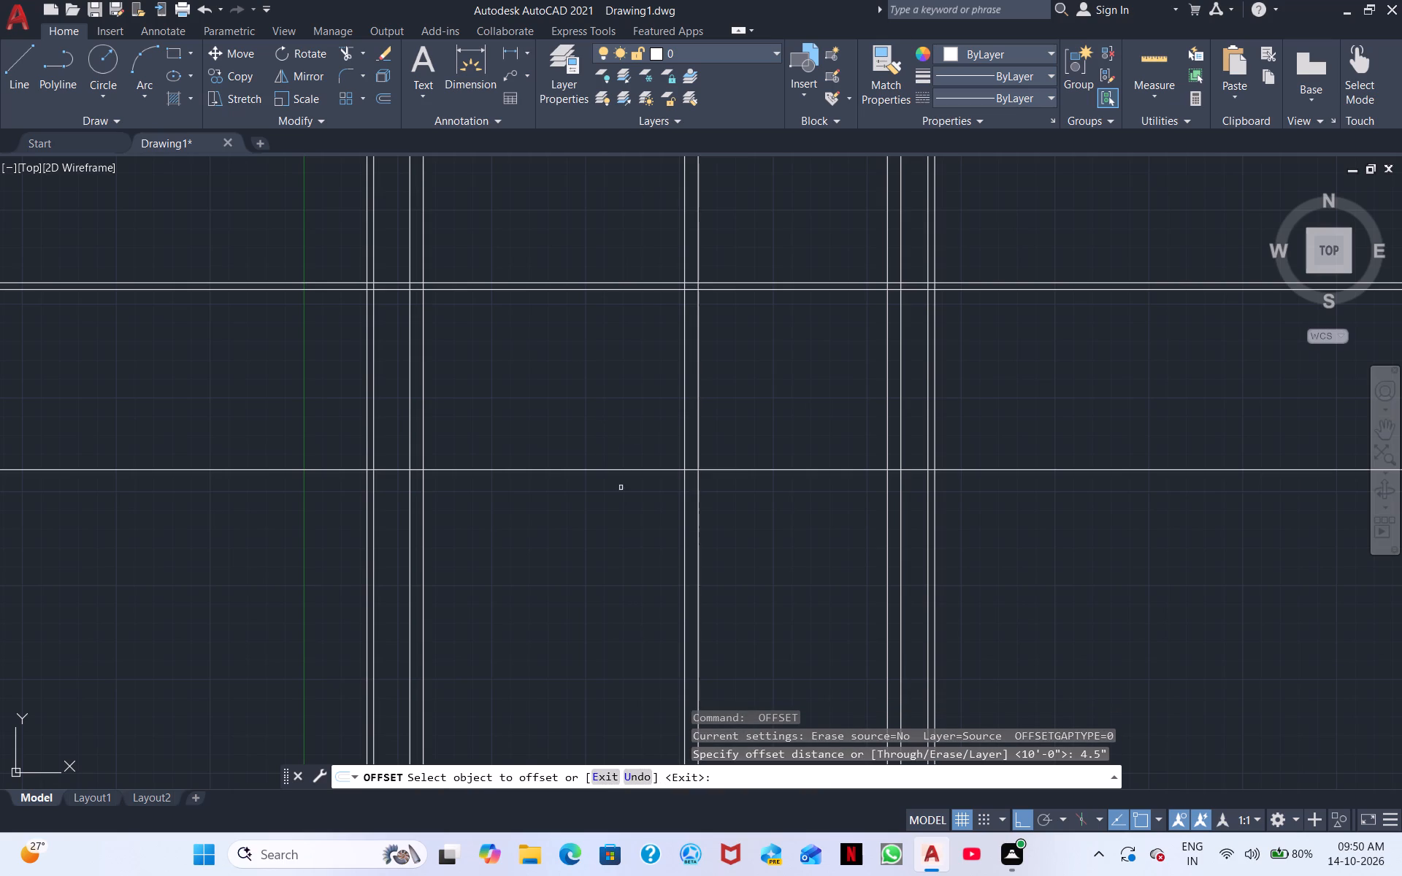
click(634, 467)
click(632, 508)
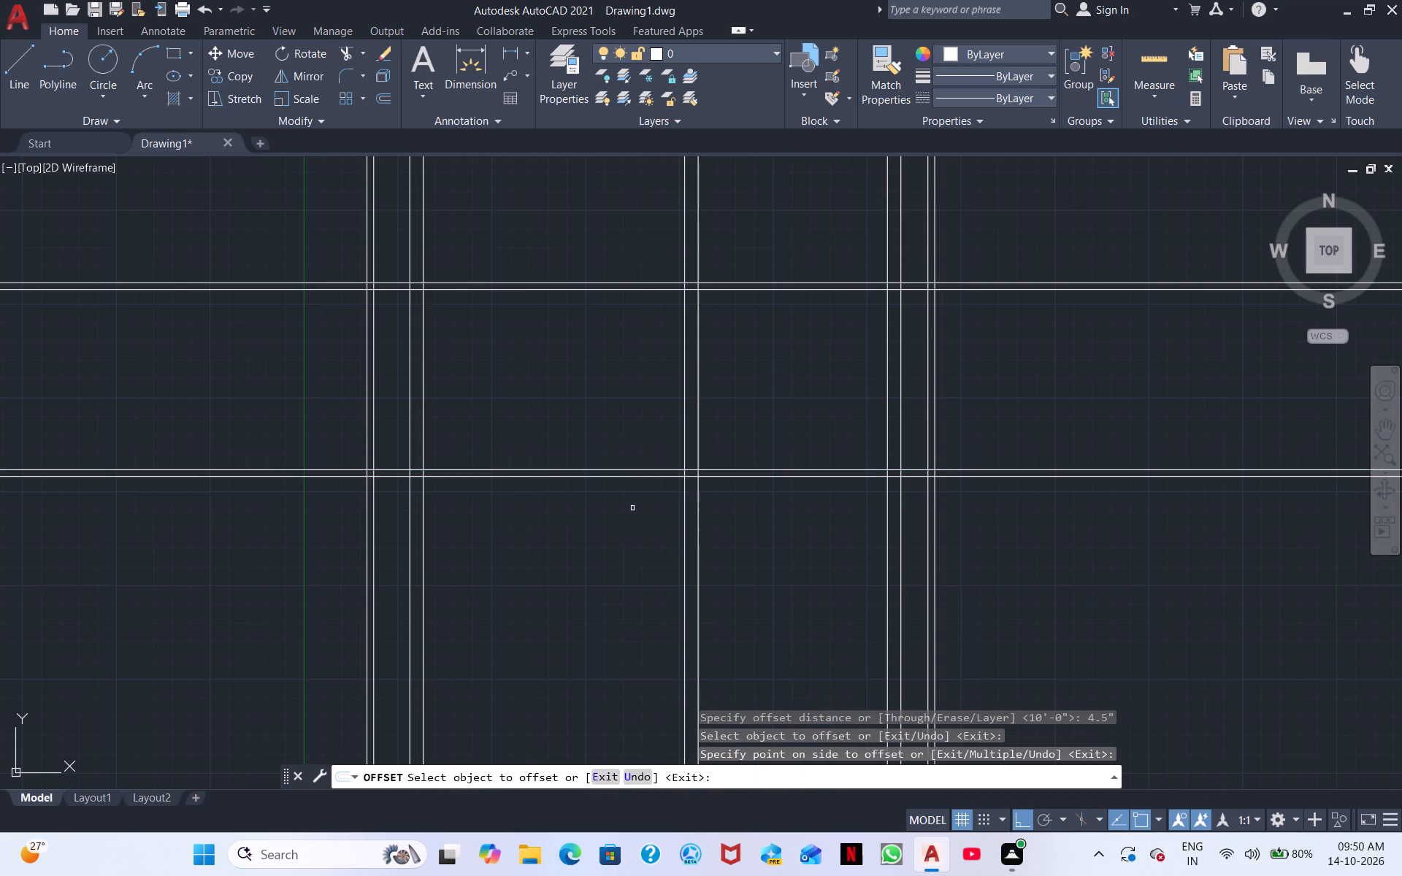
Offset the lower line of the second horizontal wall pair 9' downward.
middle_drag(794, 542, 805, 450)
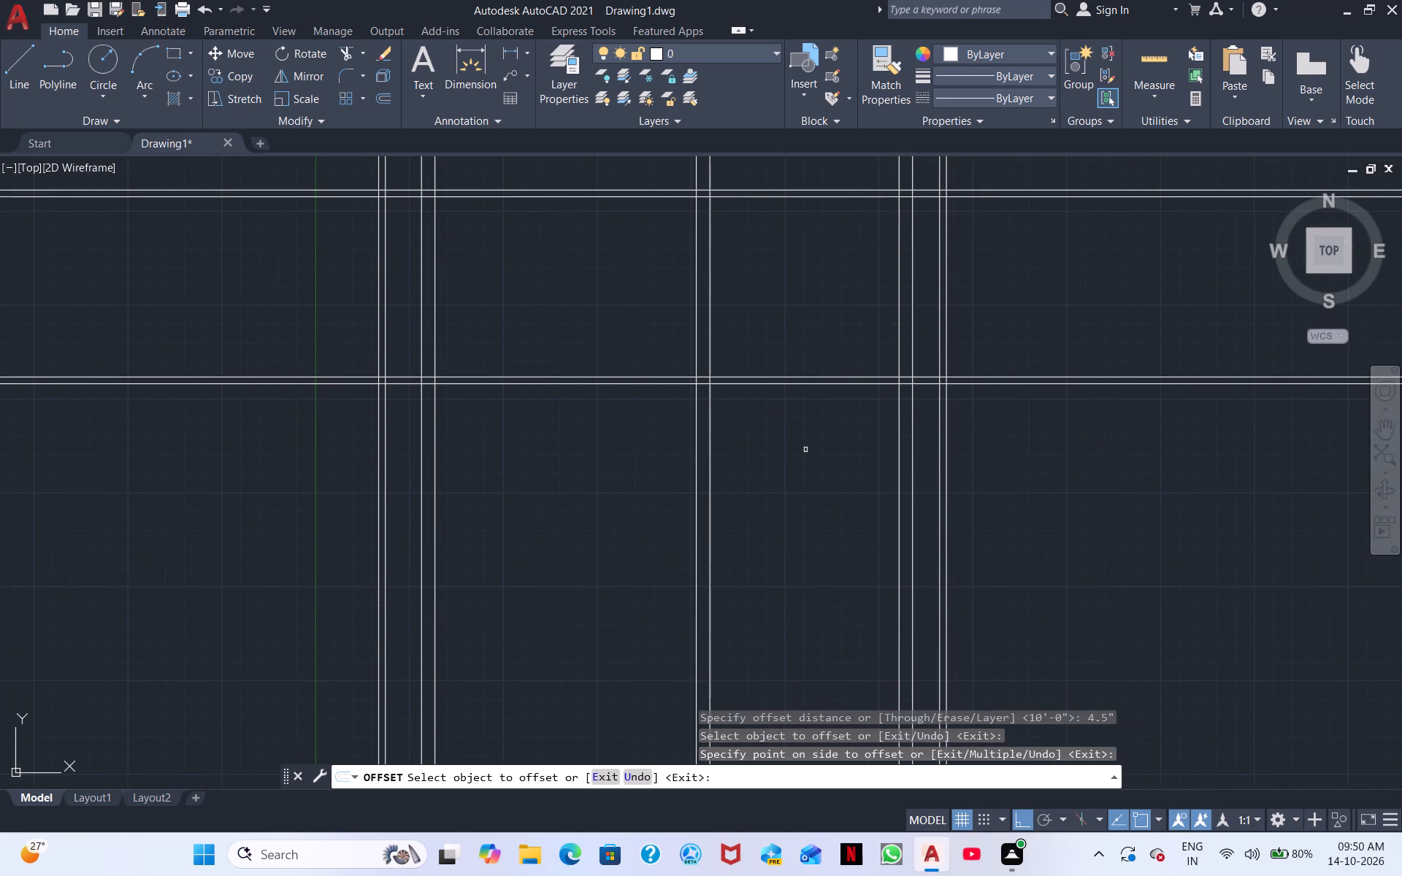
middle_drag(797, 480, 800, 450)
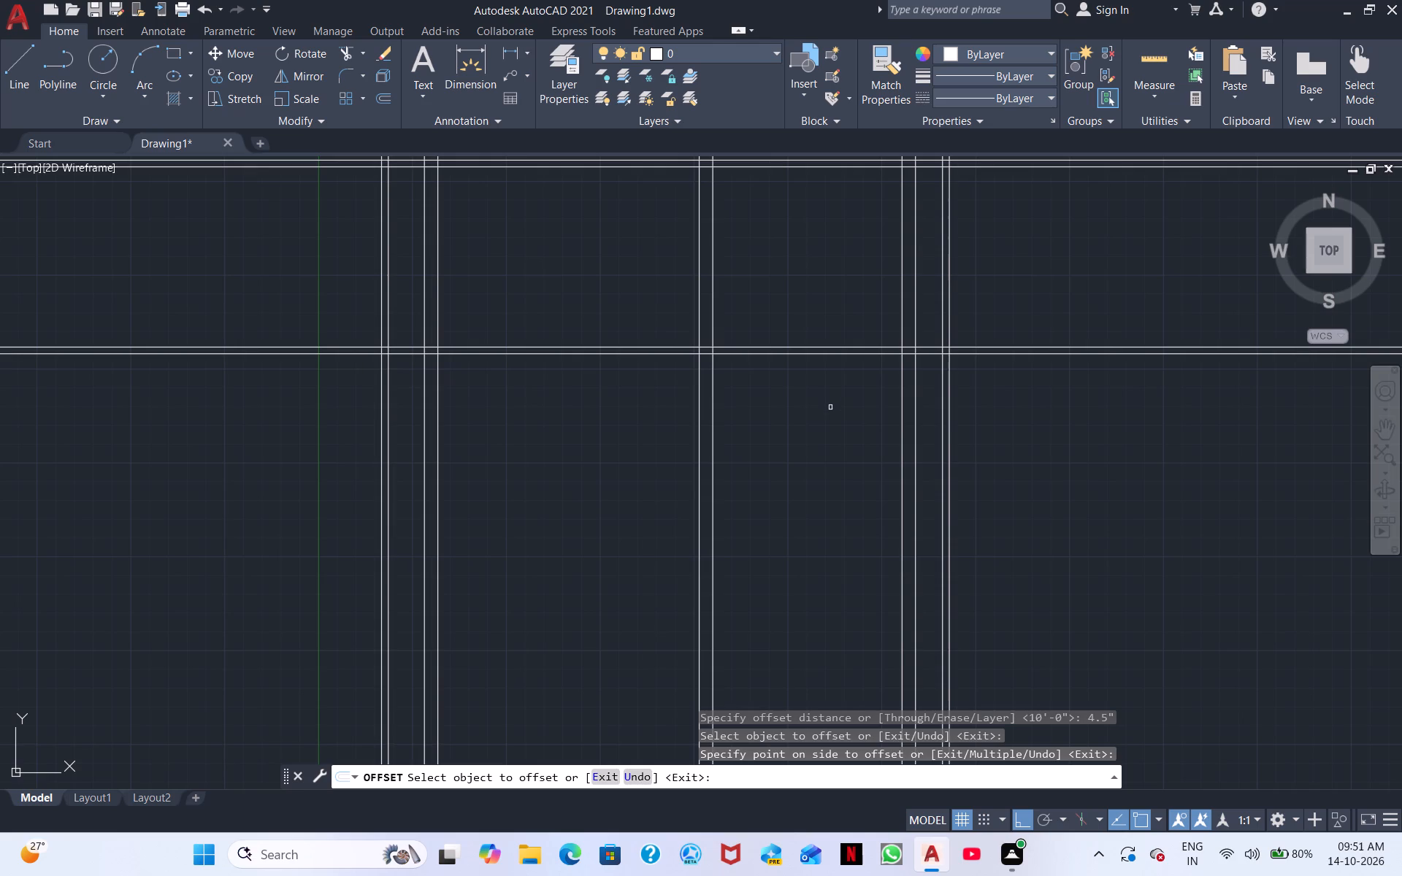
scroll(708, 437, down, 1)
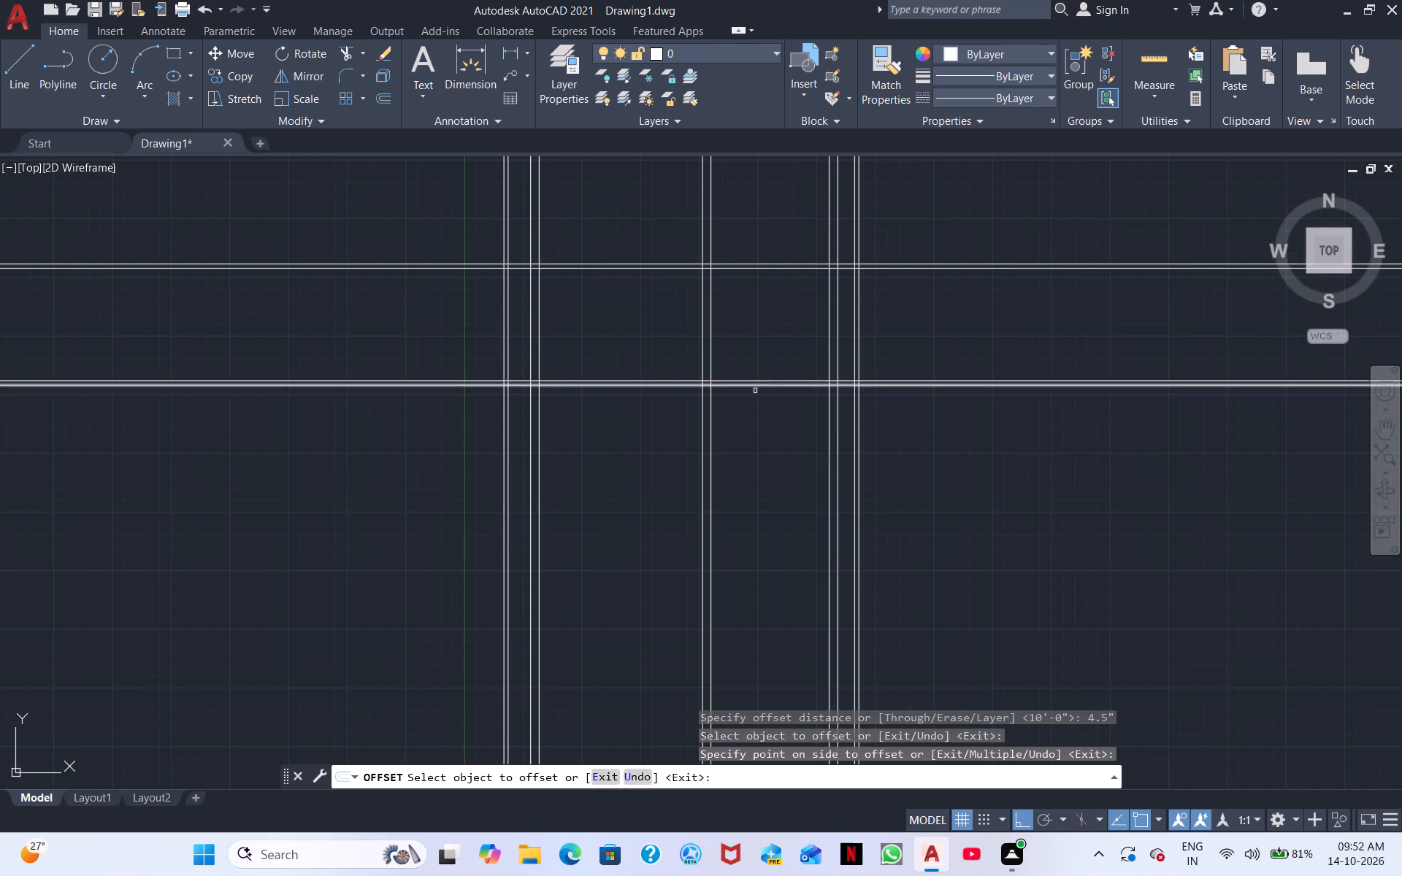
key(space)
key(space)
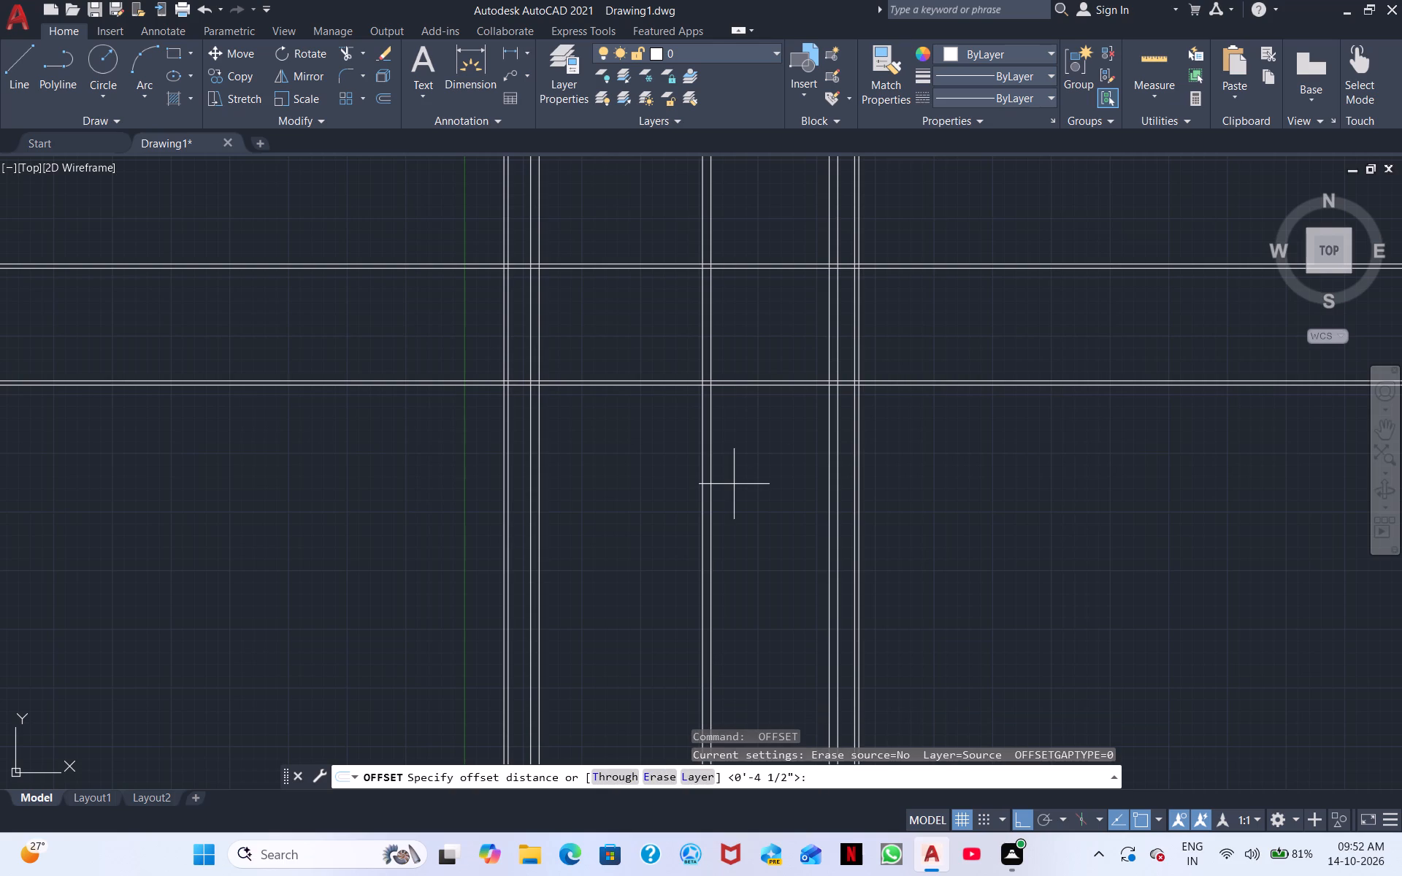
key(9)
key(apostrophe)
key(Return)
scroll(690, 372, up, 2)
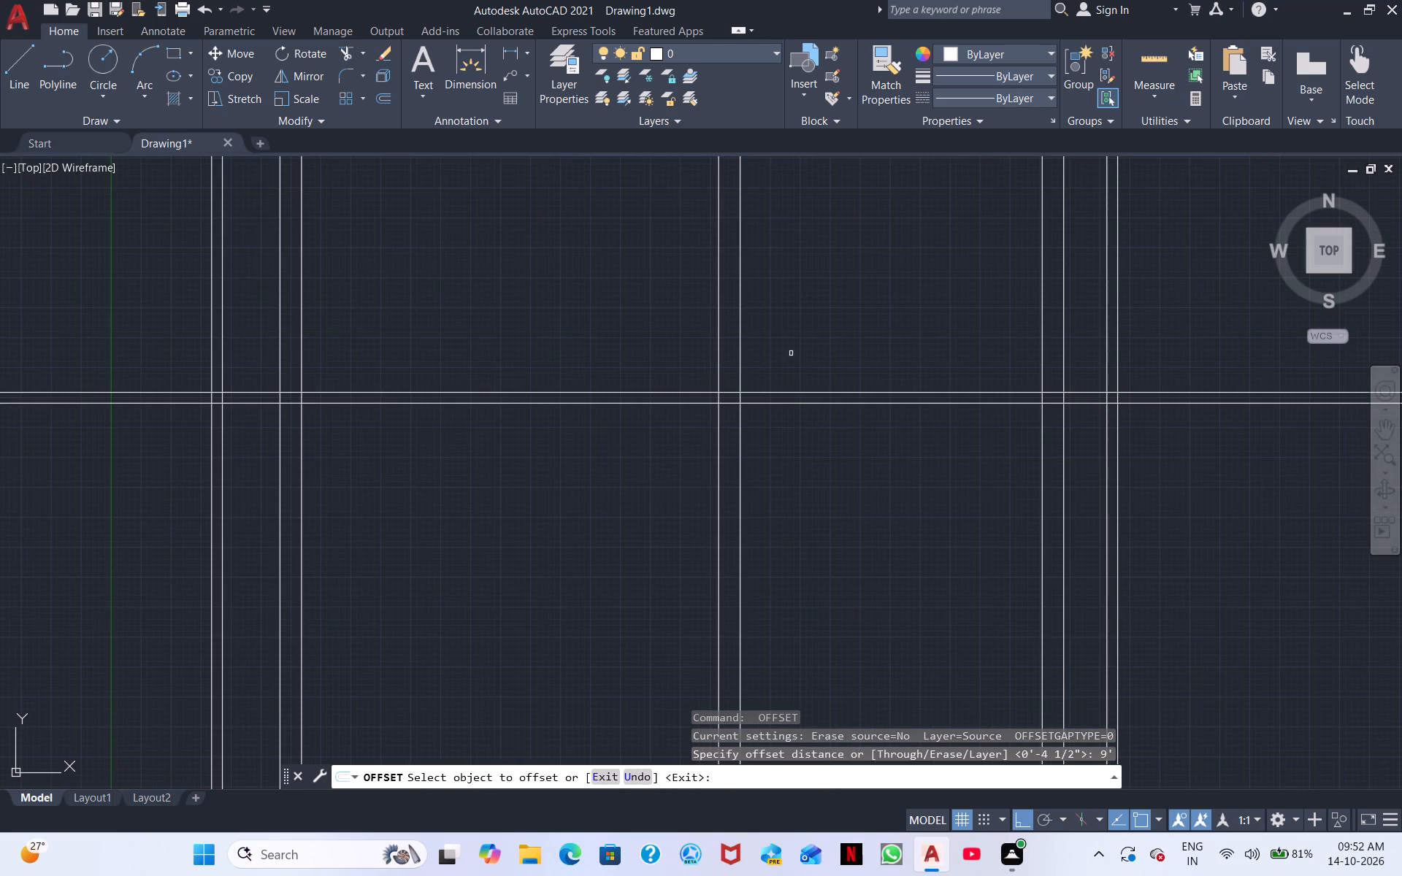
click(796, 405)
click(800, 537)
Offset the new lowest horizontal line 4.5" downward to form the third horizontal wall pair.
middle_drag(846, 542, 803, 261)
key(space)
key(space)
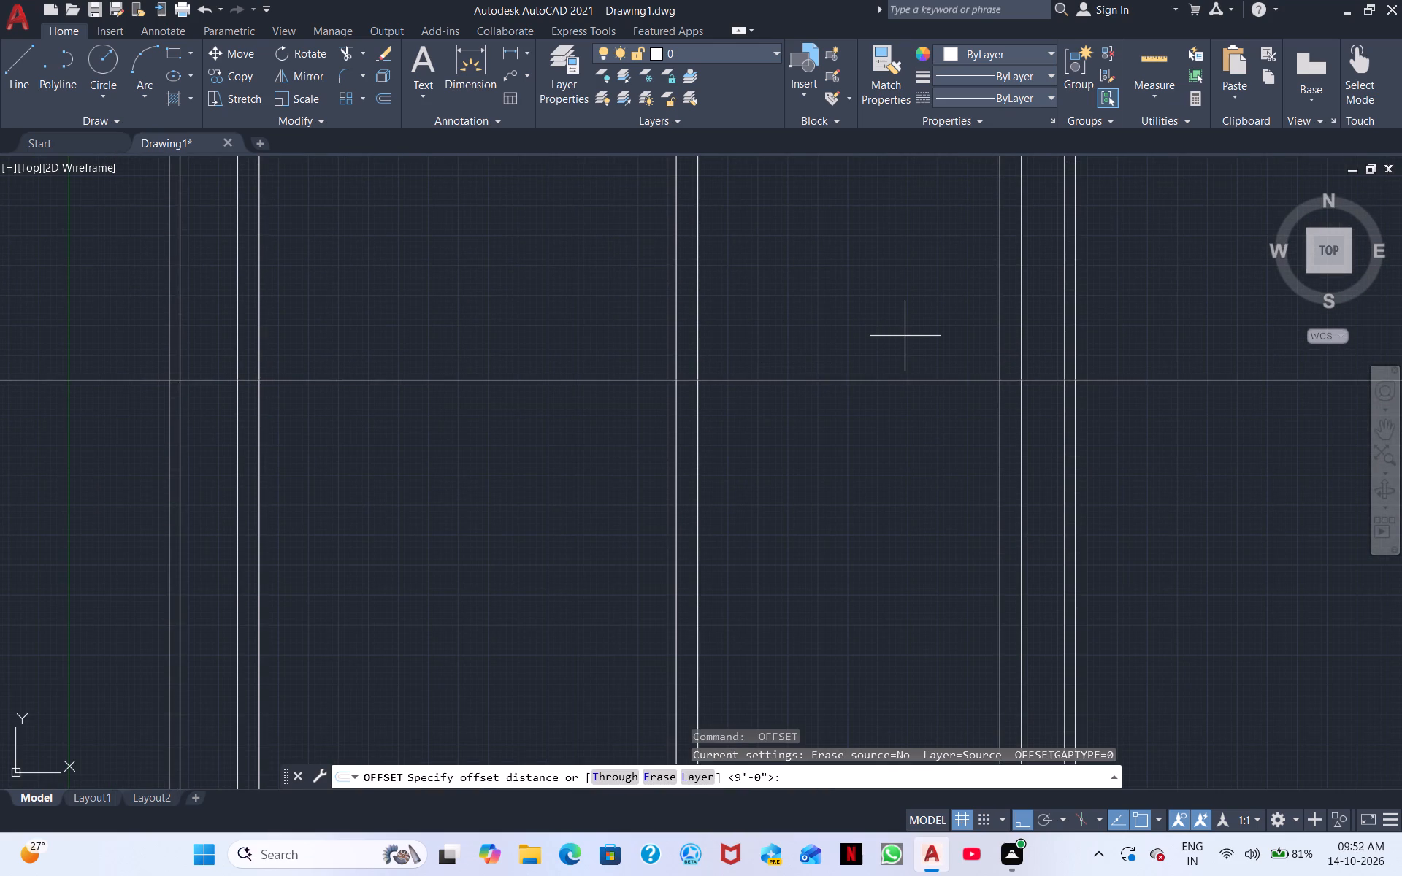
key(4)
key(period)
key(apostrophe)
key(BackSpace)
key(5)
key(shift+quotedbl)
key(Return)
click(852, 380)
click(841, 420)
Look over the horizontal and vertical wall lines laid out so far, from the lowest pair up to the top line.
scroll(840, 425, down, 1)
middle_drag(851, 446, 856, 377)
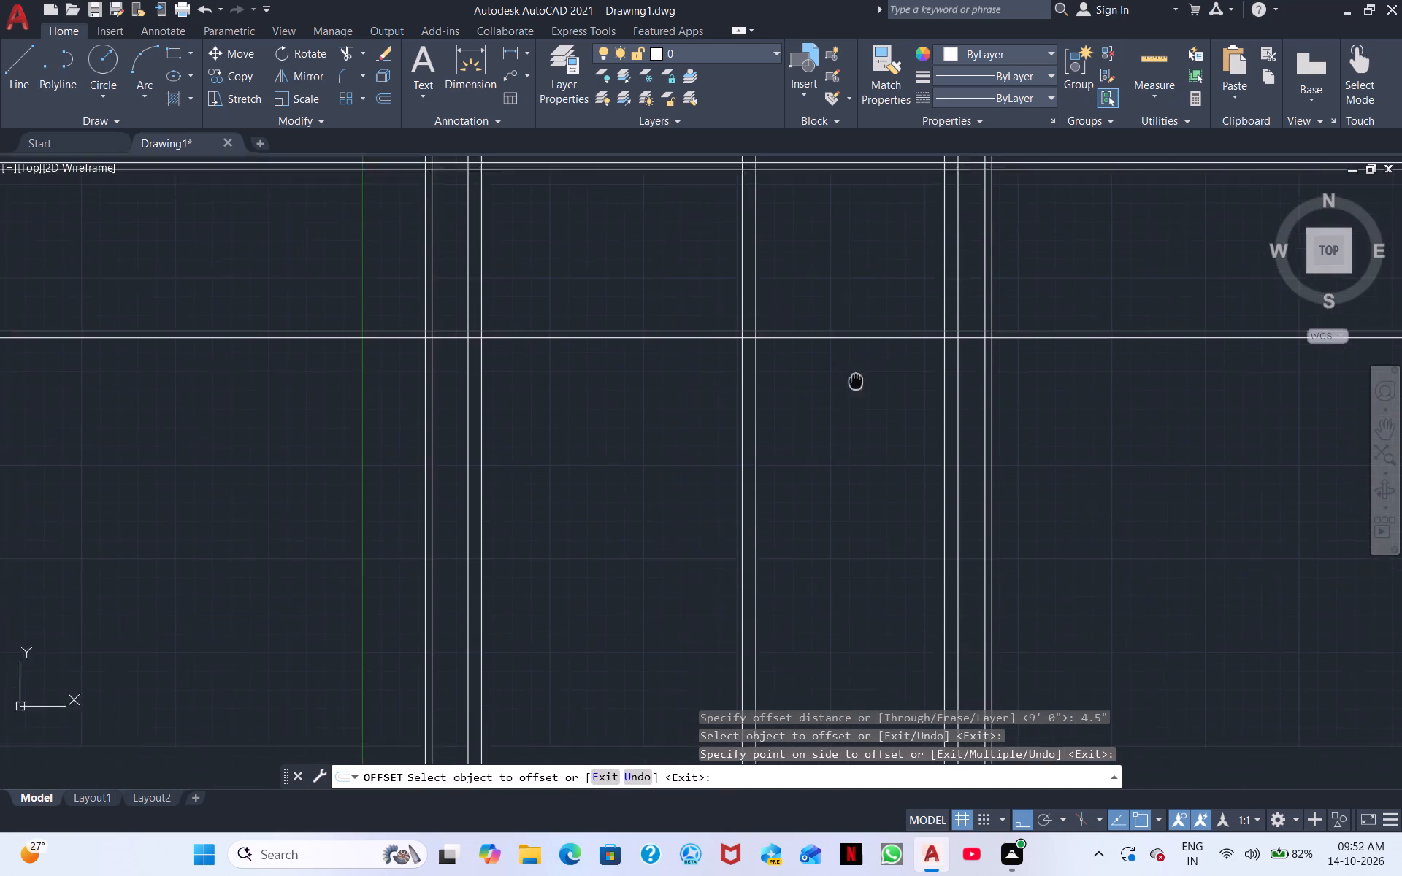
middle_drag(856, 377, 846, 365)
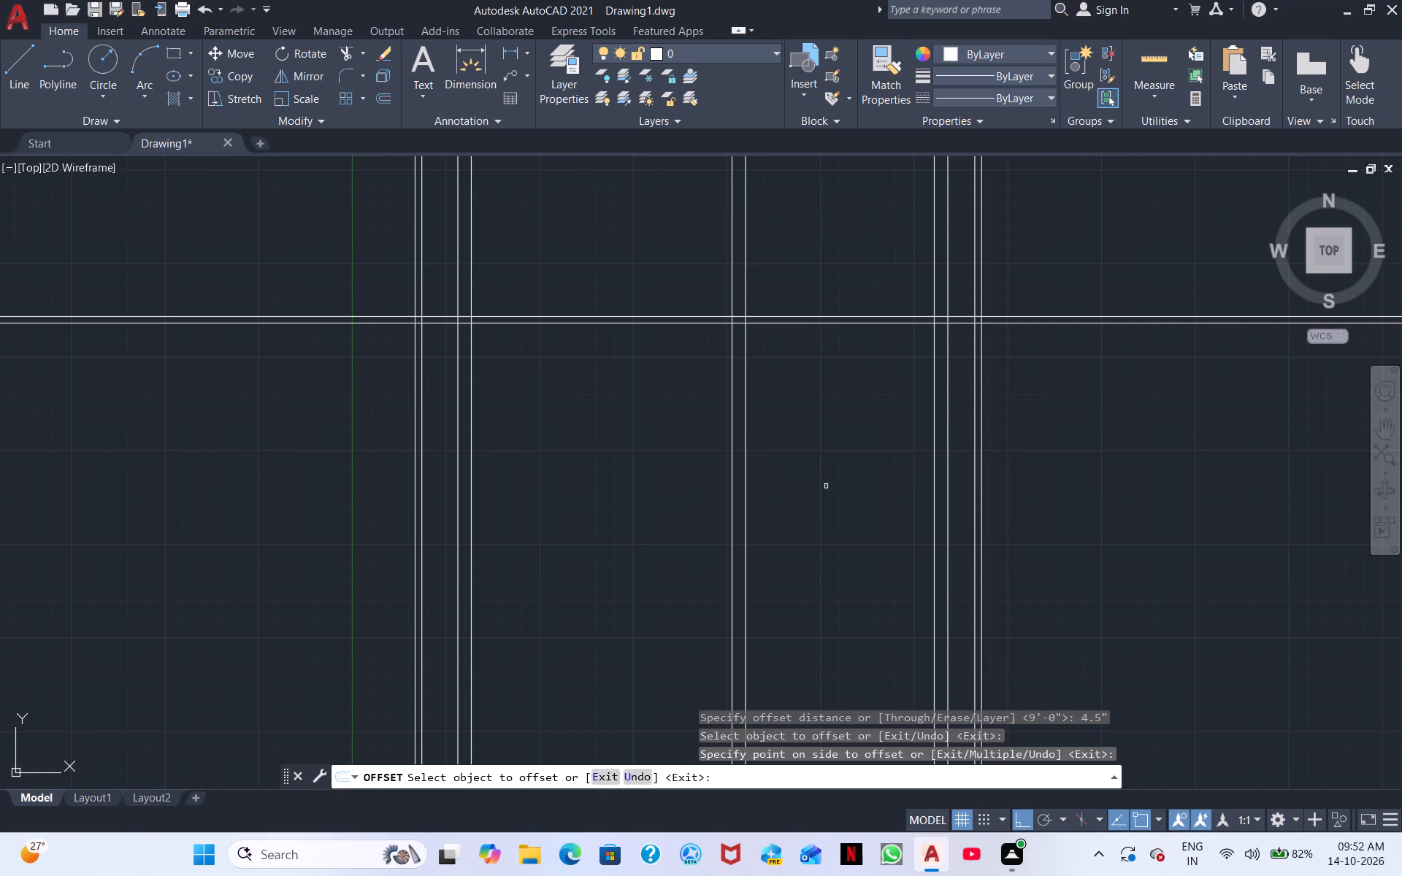
middle_drag(838, 483, 867, 371)
middle_drag(882, 457, 884, 456)
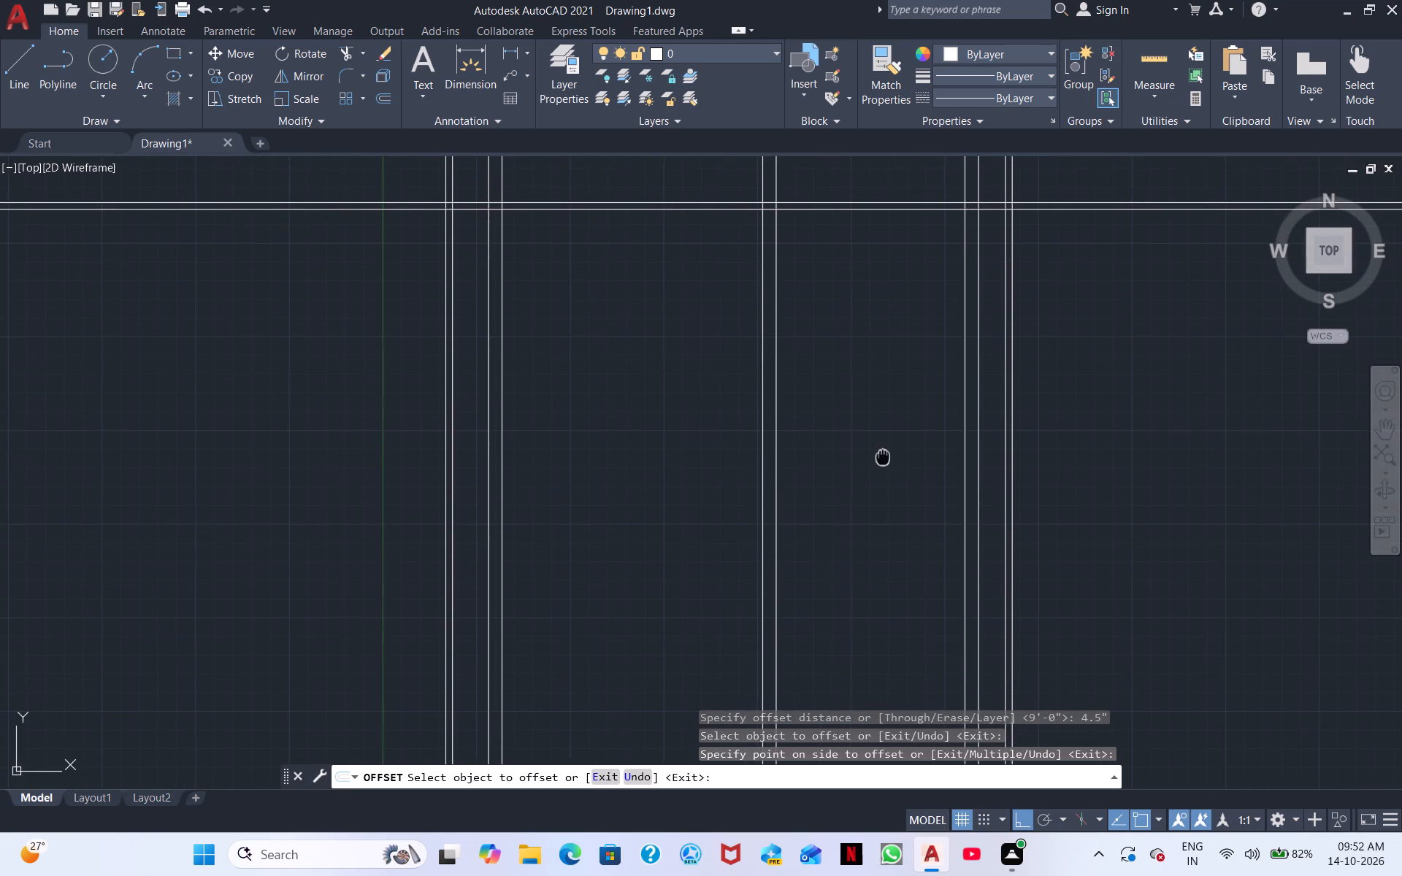
middle_drag(884, 456, 699, 534)
scroll(699, 534, down, 1)
scroll(699, 534, up, 2)
middle_drag(711, 490, 715, 495)
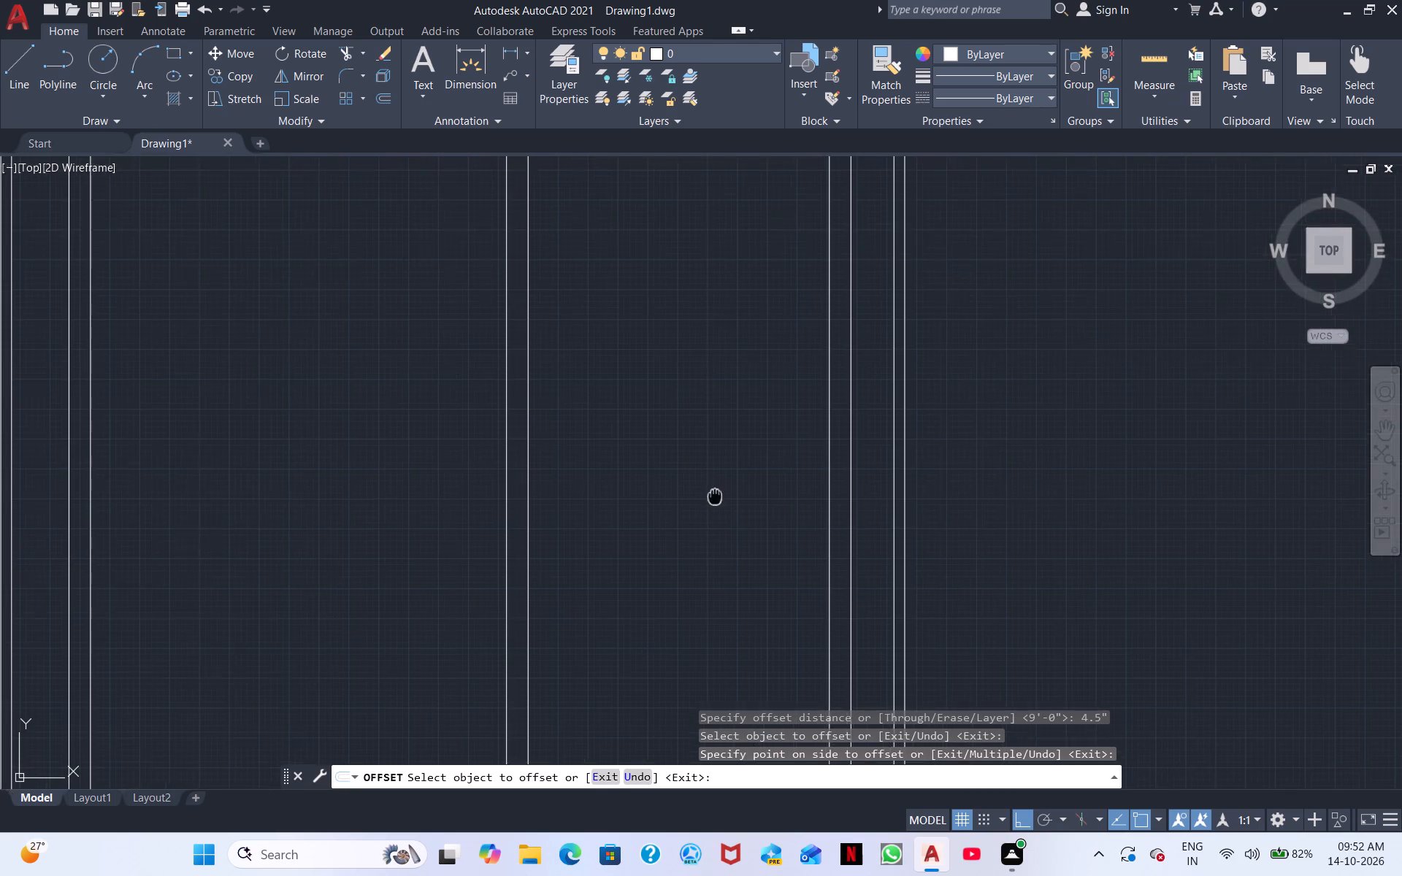
middle_drag(715, 495, 686, 615)
scroll(685, 601, down, 2)
scroll(667, 574, up, 1)
middle_drag(656, 553, 656, 556)
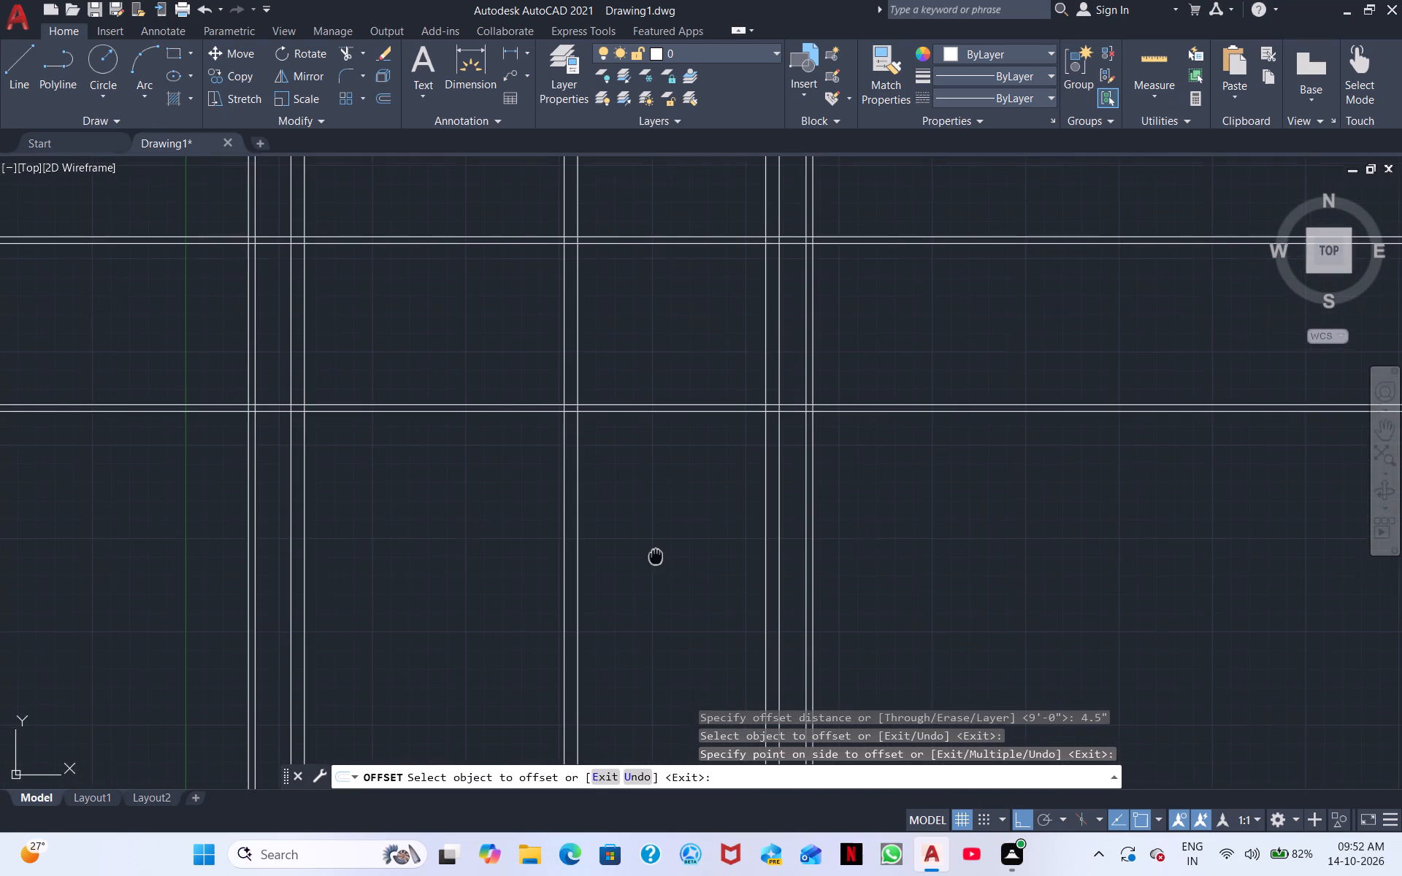
middle_drag(656, 556, 658, 648)
scroll(647, 620, down, 1)
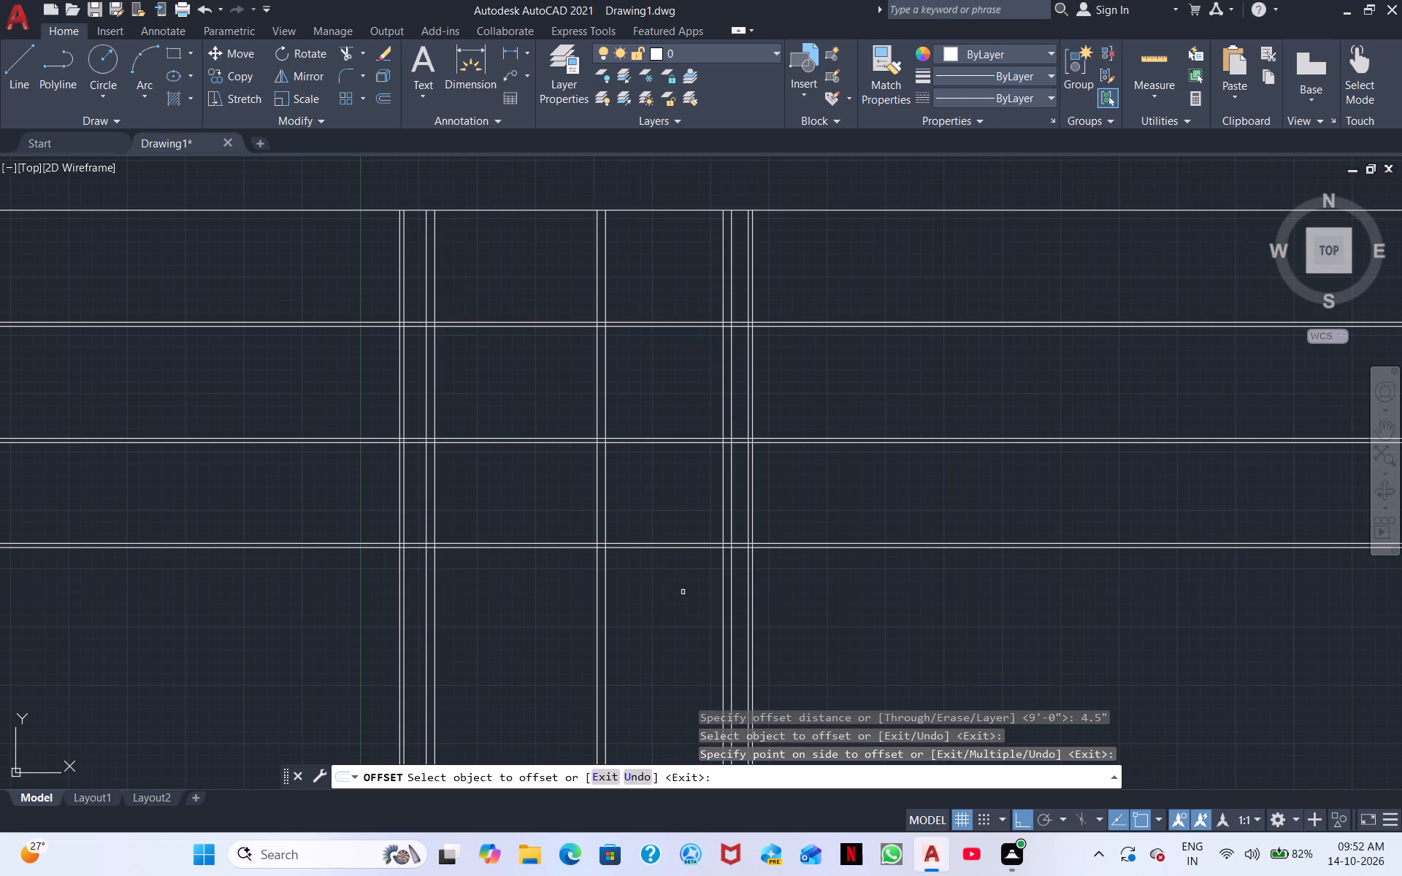
Offset the lower line of the third horizontal wall pair 6'6" downward.
key(space)
key(space)
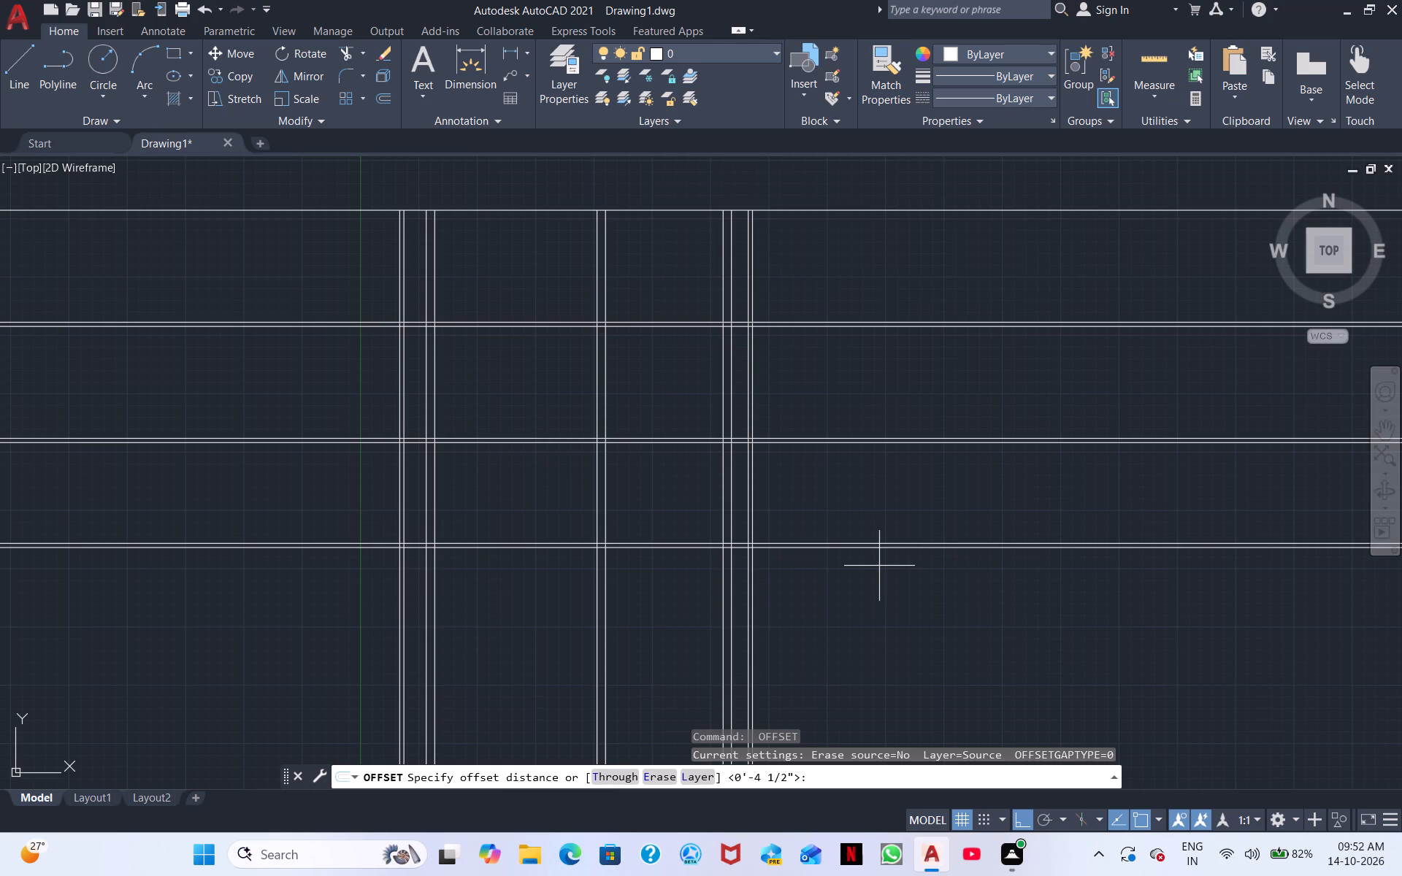
key(6)
key(apostrophe)
key(6)
key(shift+quotedbl)
key(Return)
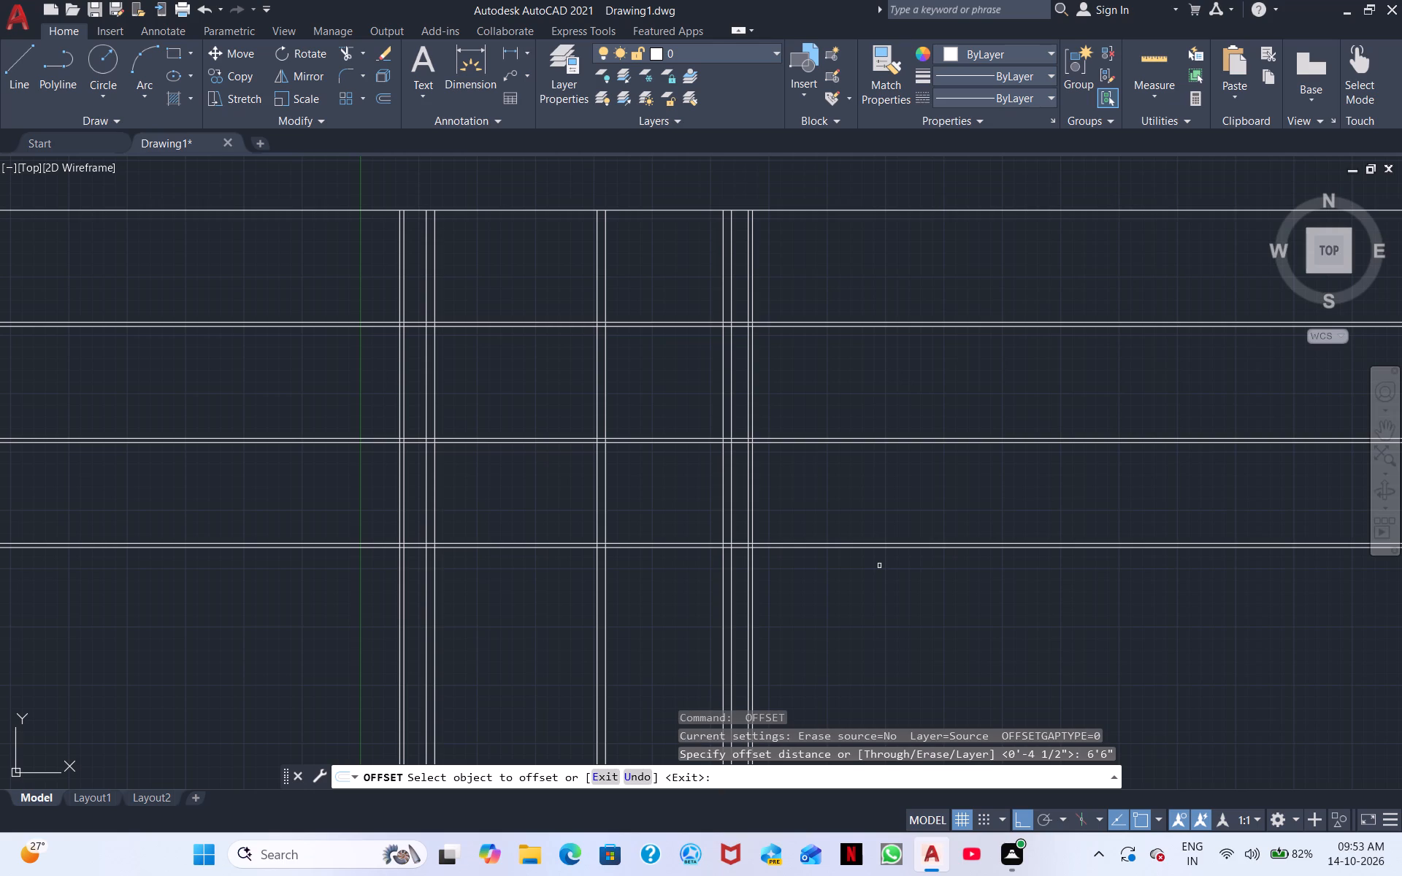
scroll(75, 417, up, 1)
middle_drag(846, 683, 709, 453)
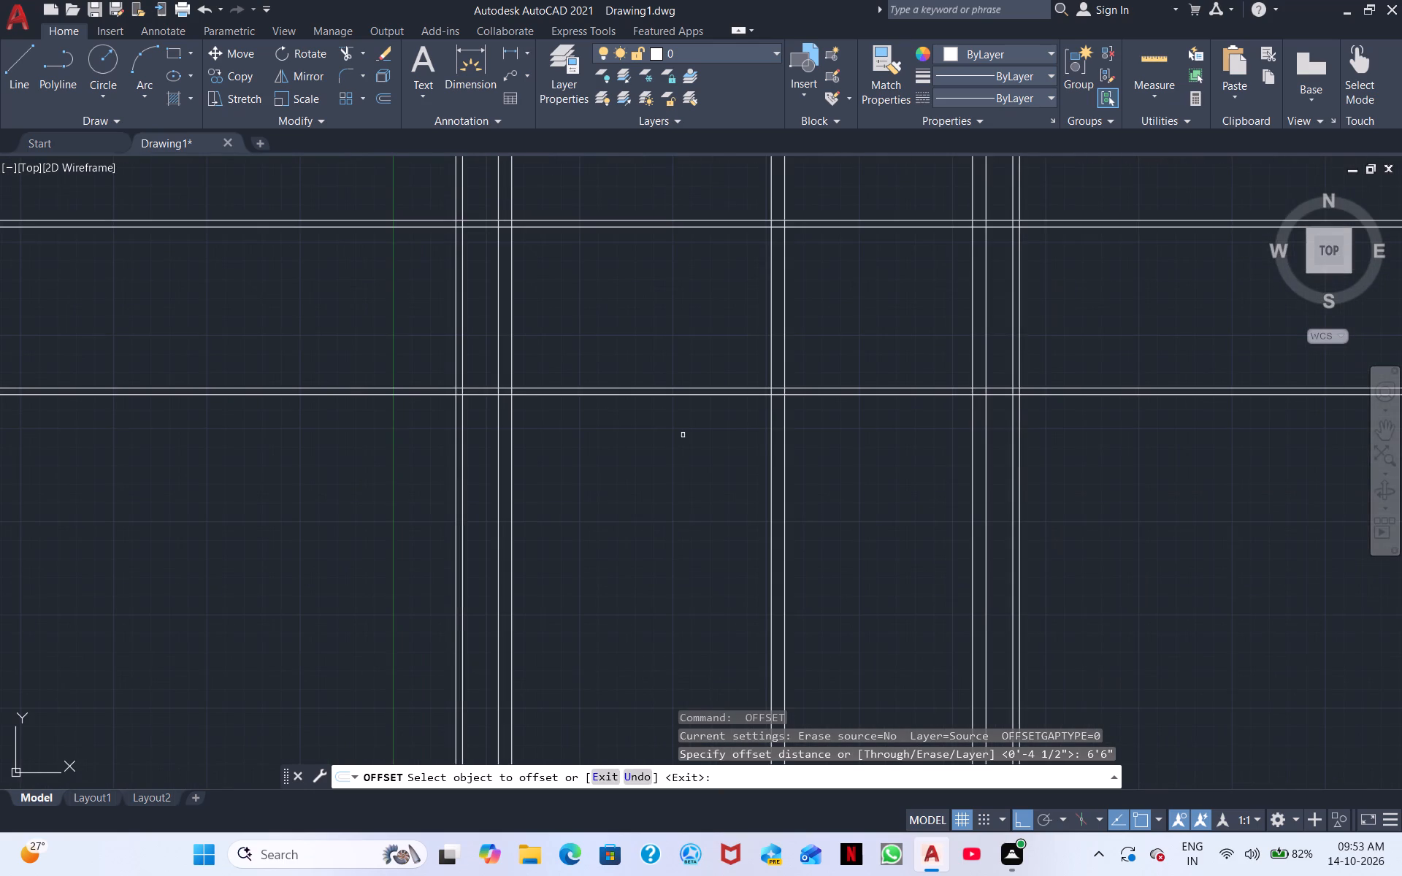
drag(706, 396, 706, 405)
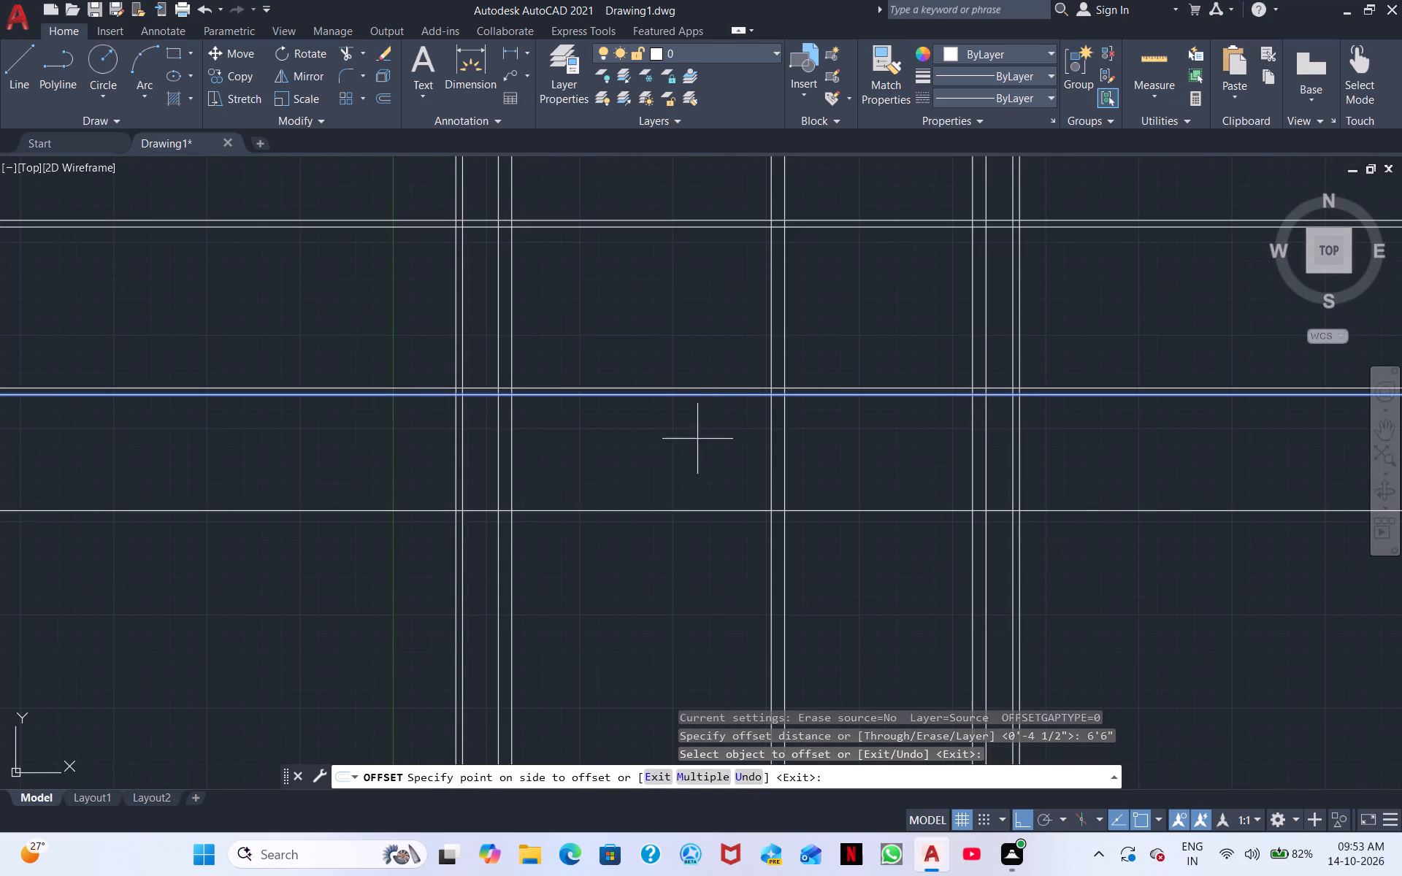
click(691, 464)
Offset the lowest horizontal line 9" downward to give the bottom outer wall its thickness.
key(space)
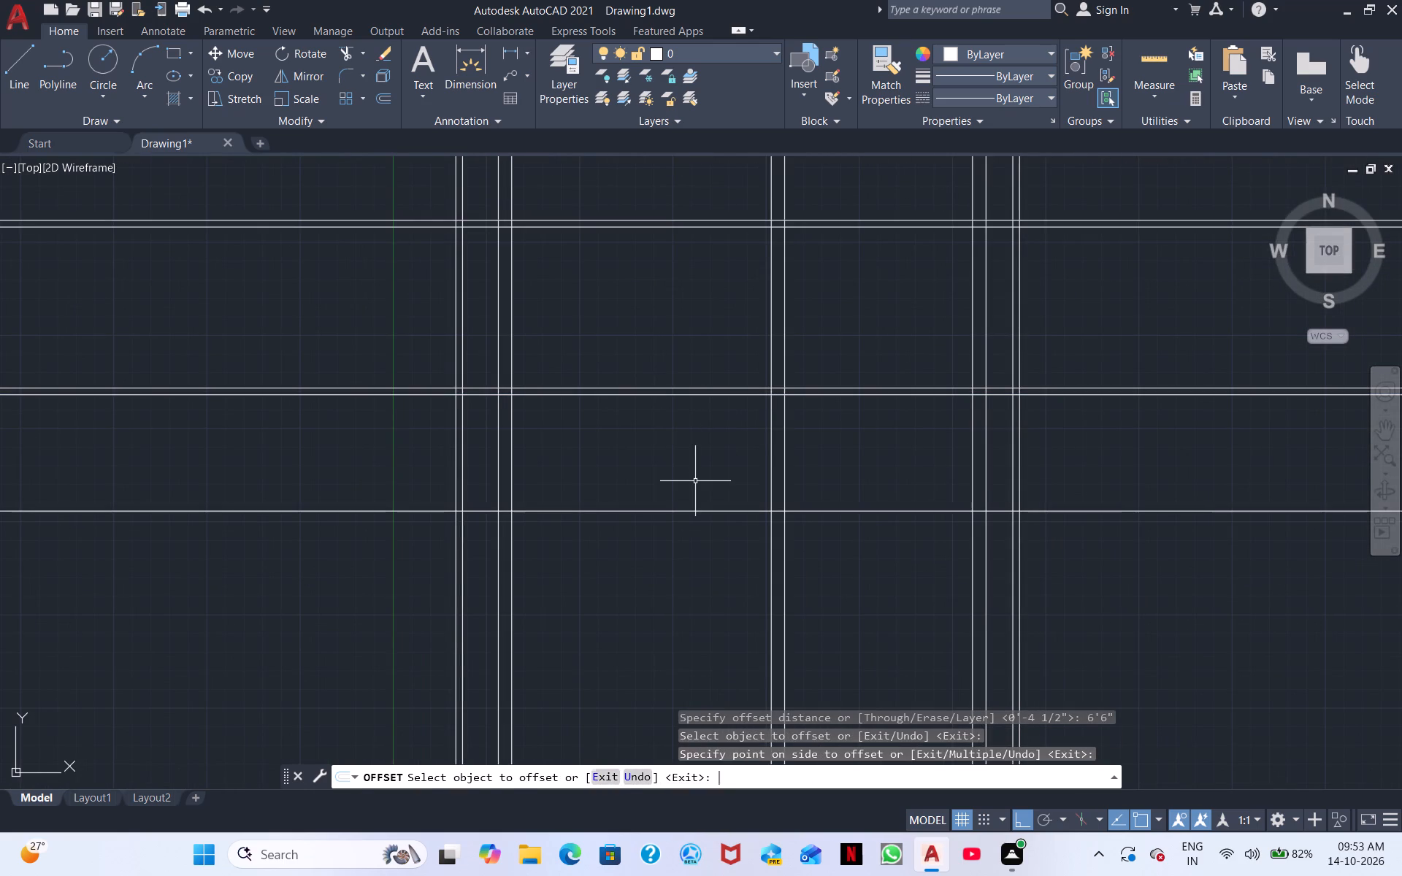
key(space)
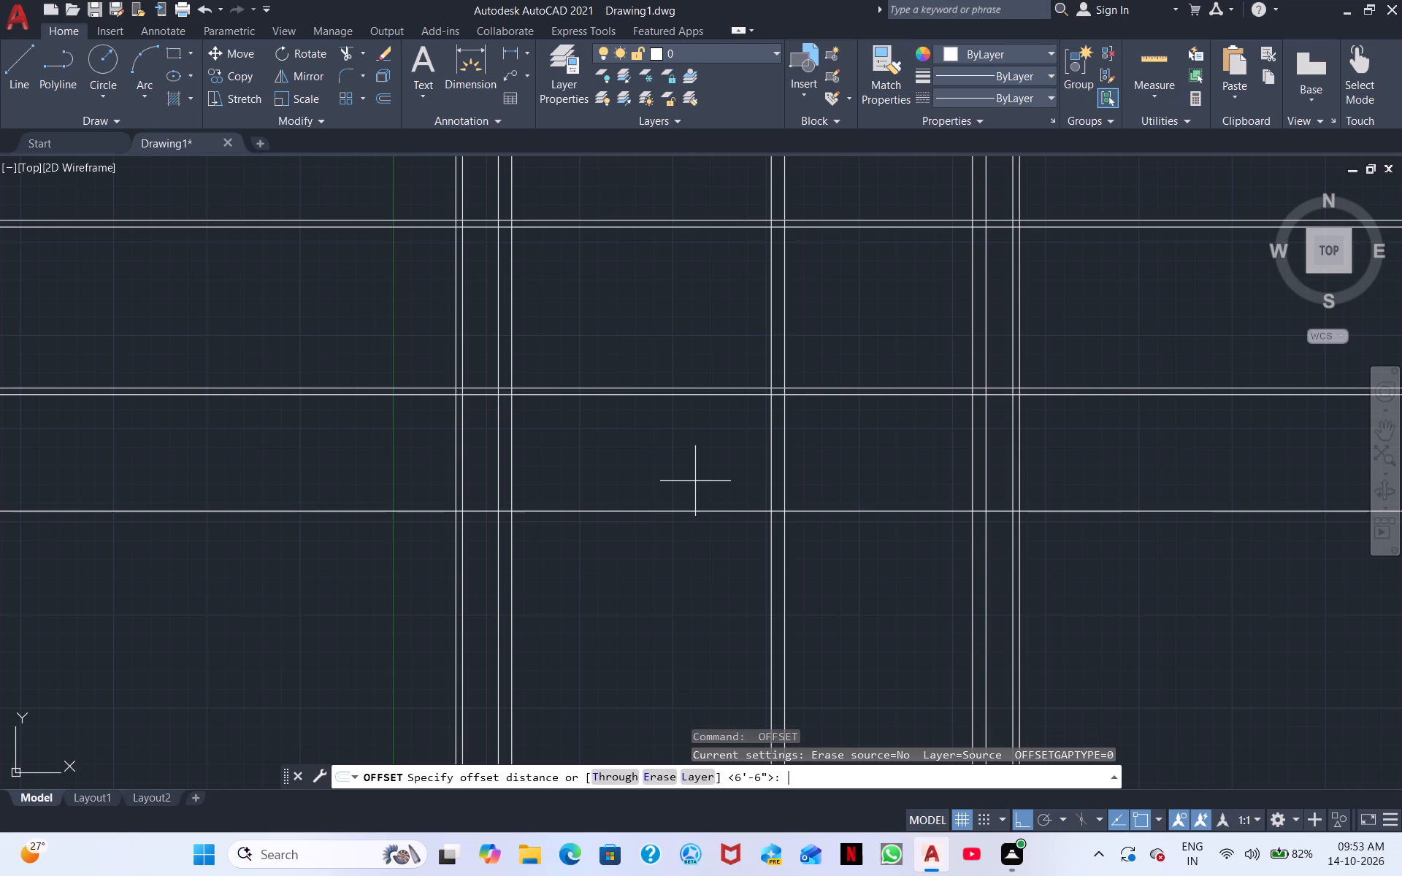
key(9)
key(shift+quotedbl)
key(Return)
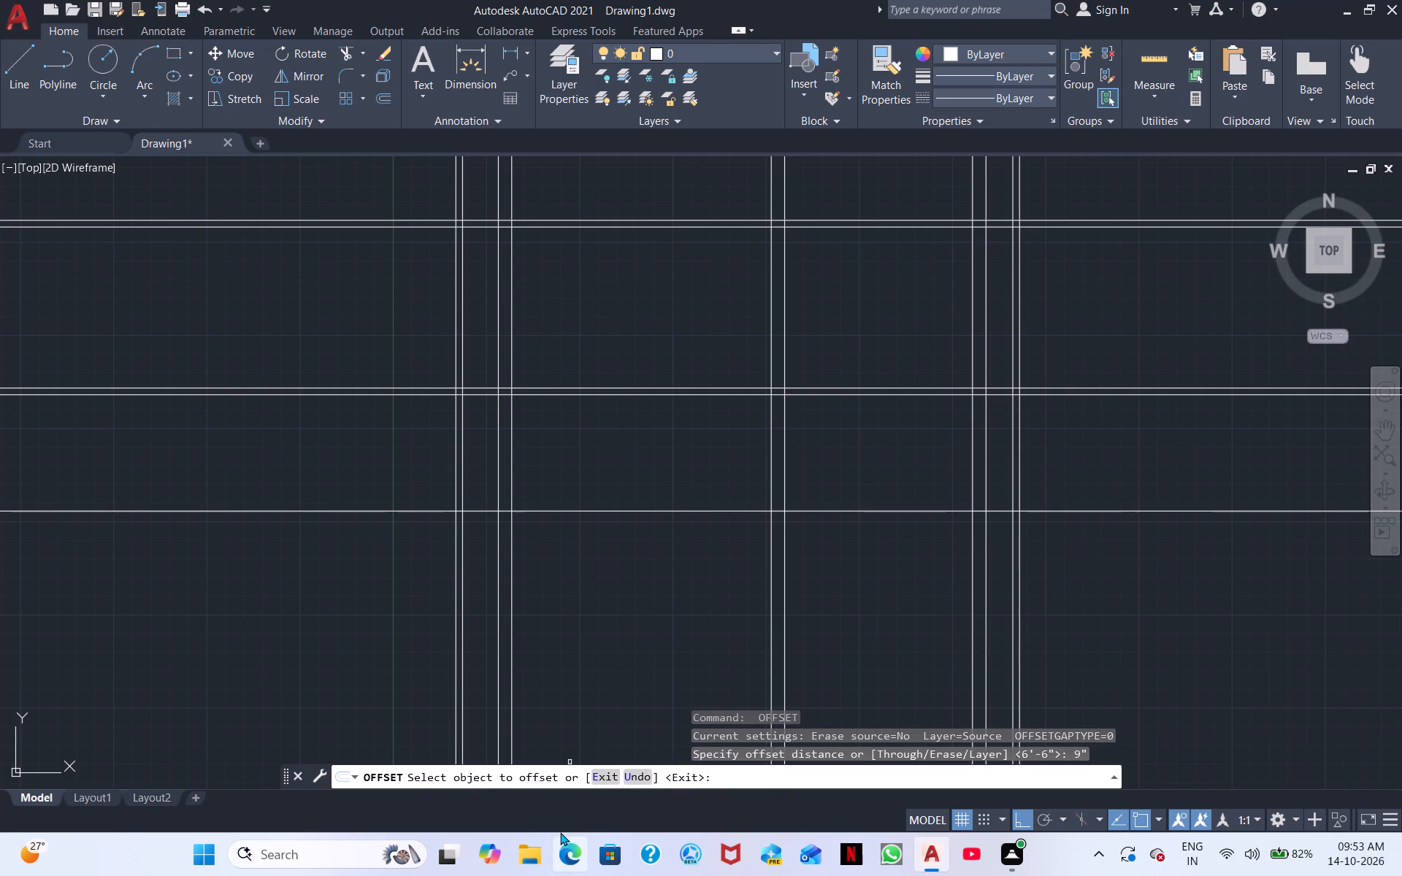
scroll(560, 832, down, 1)
scroll(683, 243, down, 2)
scroll(699, 331, up, 1)
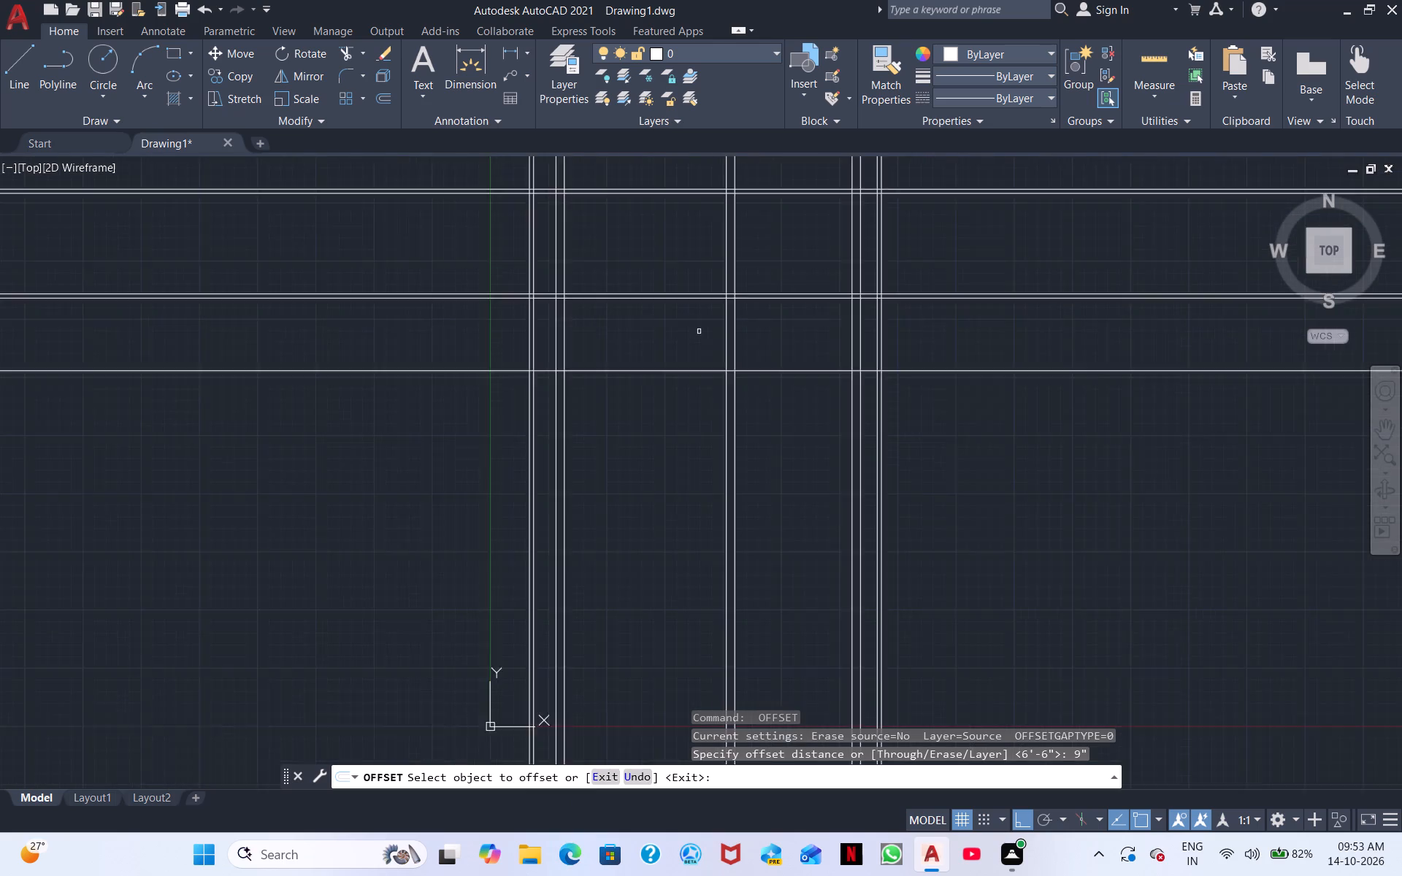
scroll(699, 331, up, 1)
middle_drag(698, 335, 811, 875)
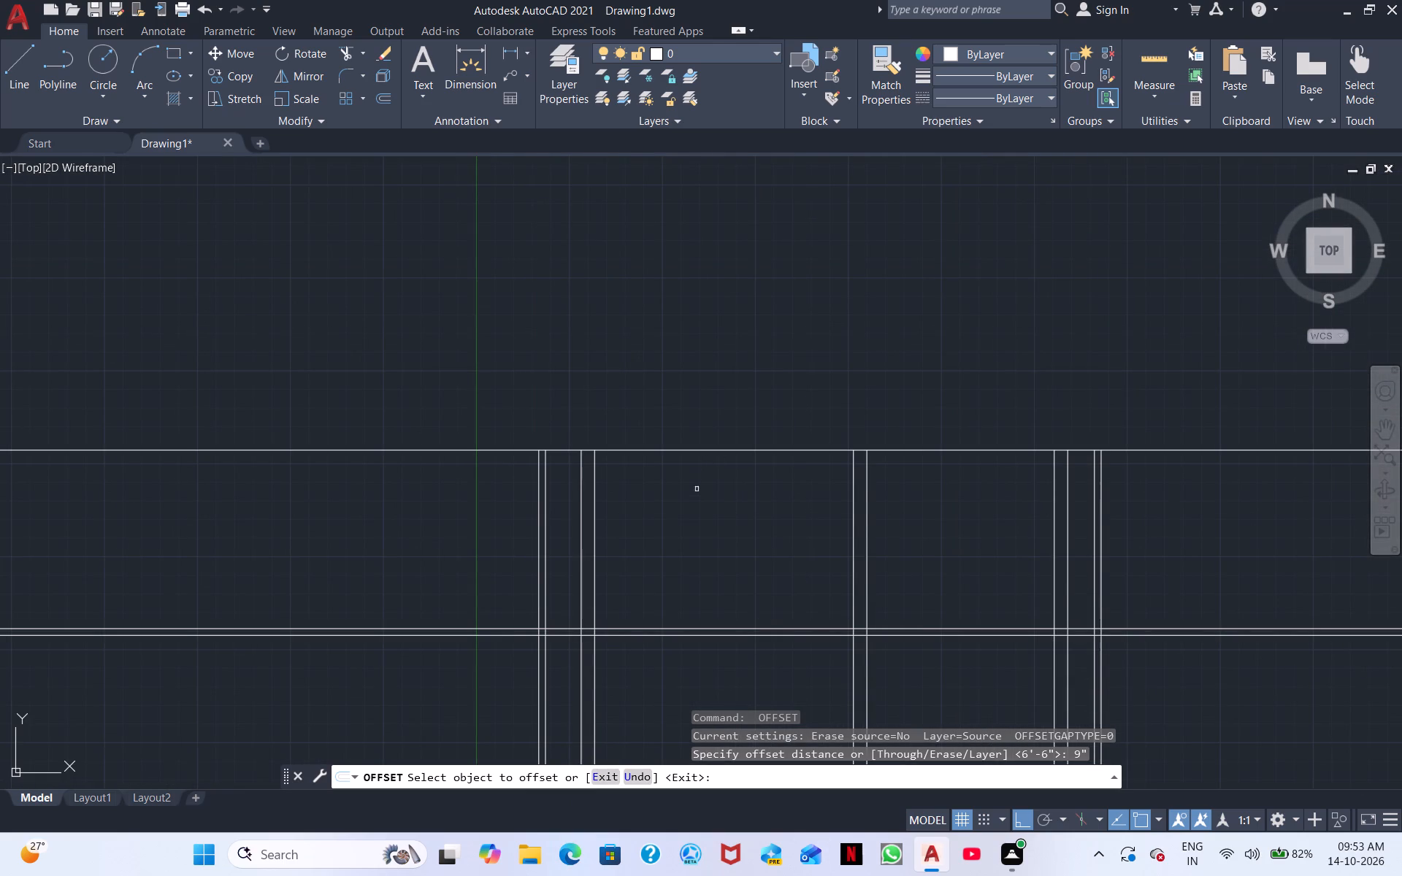
middle_drag(723, 545, 729, 320)
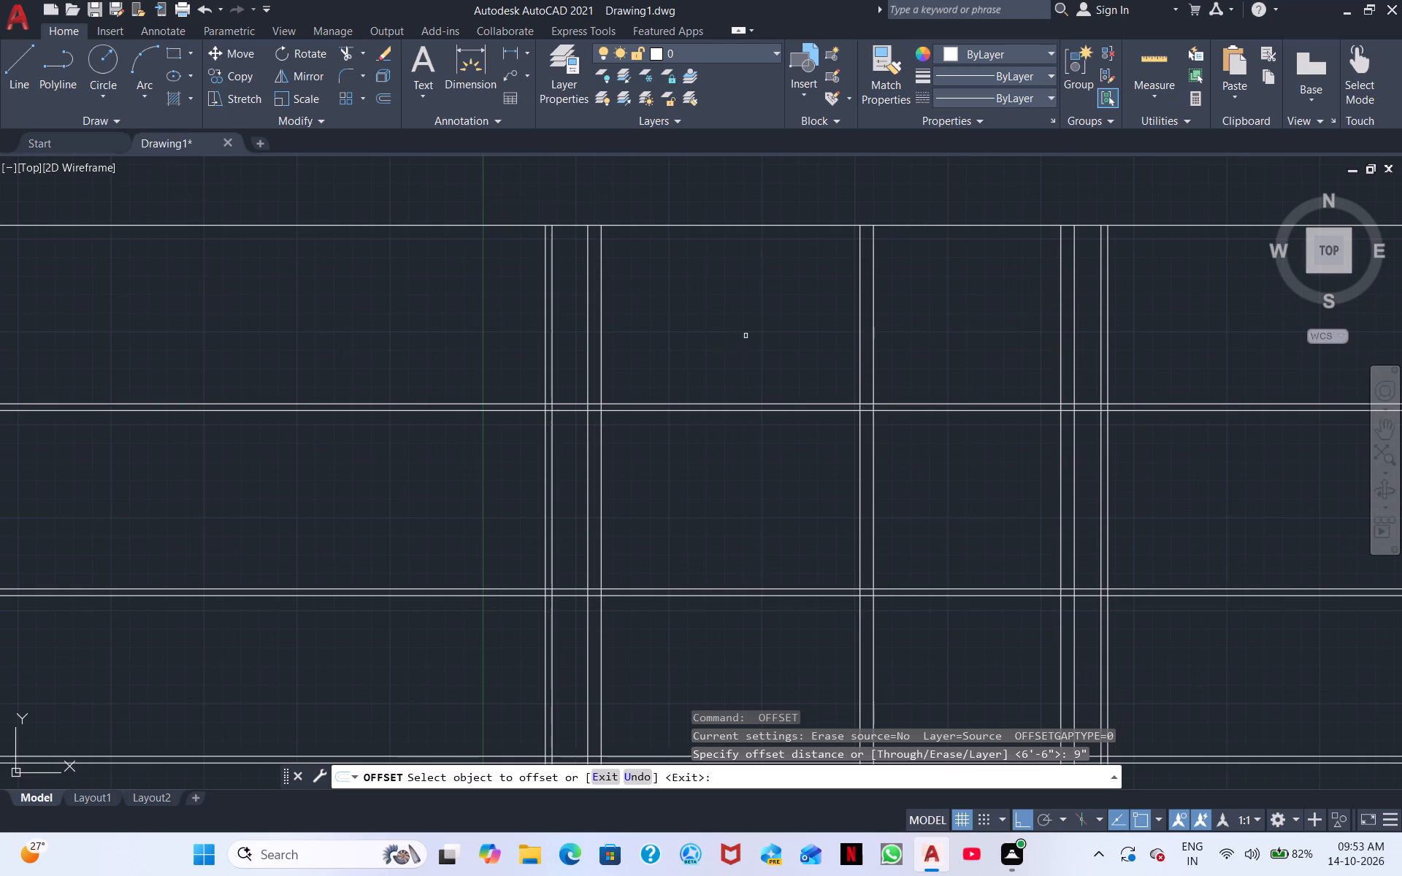
scroll(716, 486, down, 1)
middle_drag(747, 493, 623, 315)
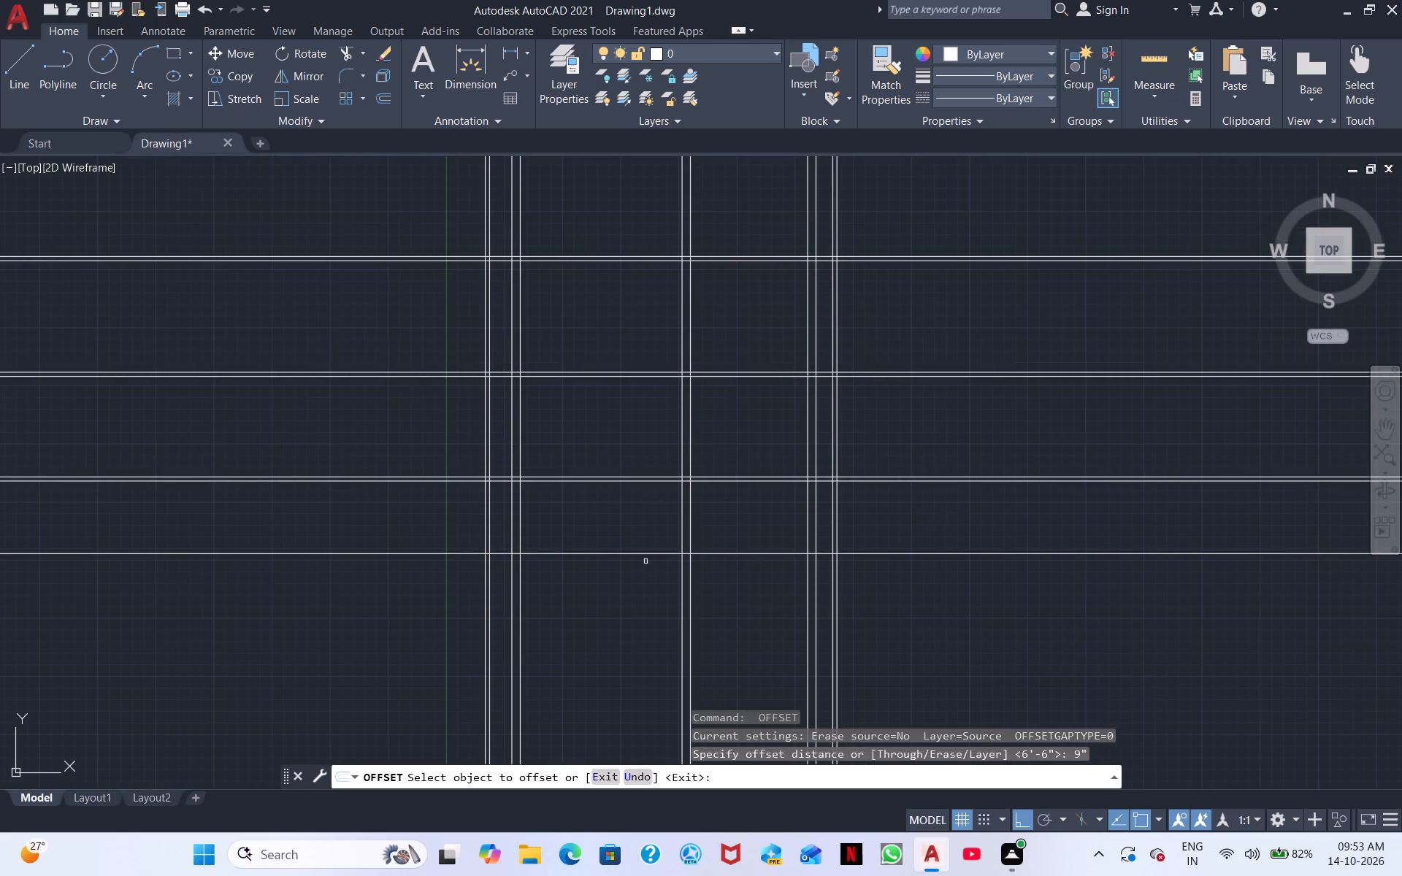
click(632, 557)
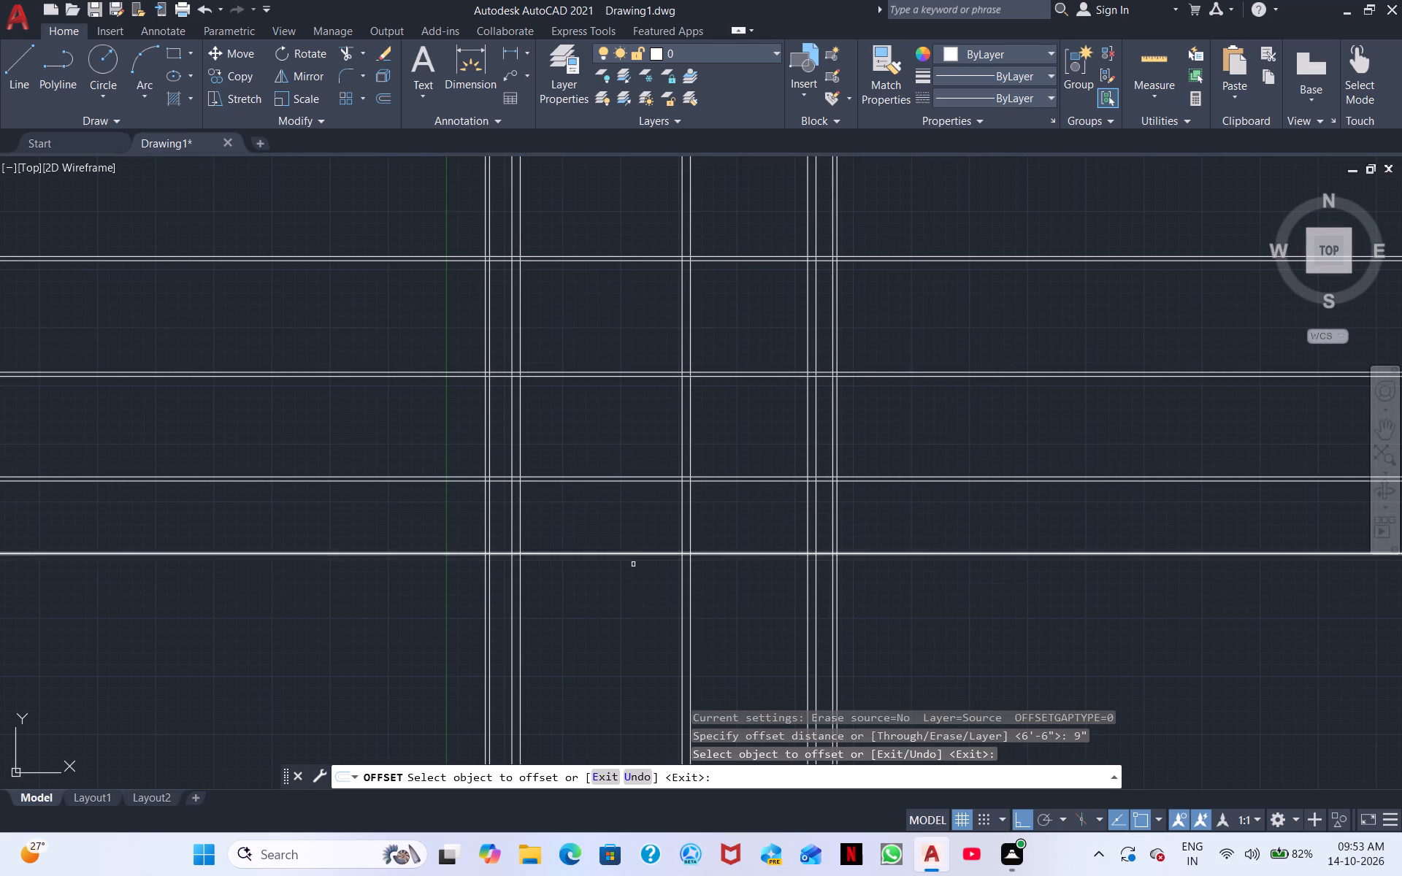
click(644, 555)
click(635, 585)
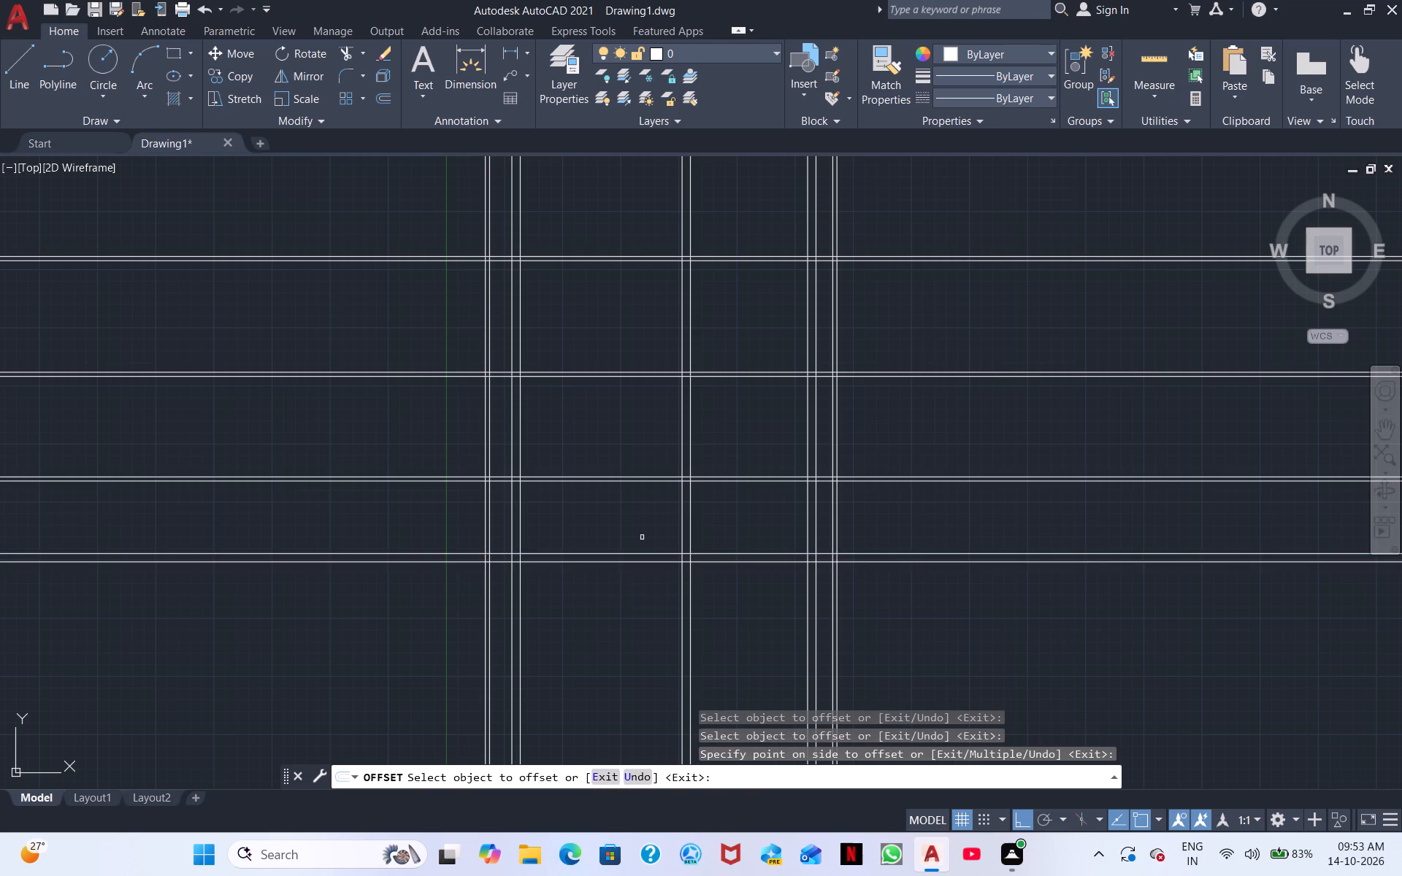
Offset the topmost horizontal line 9" upward to form the top outer wall, and end the Offset command.
middle_drag(663, 465, 600, 751)
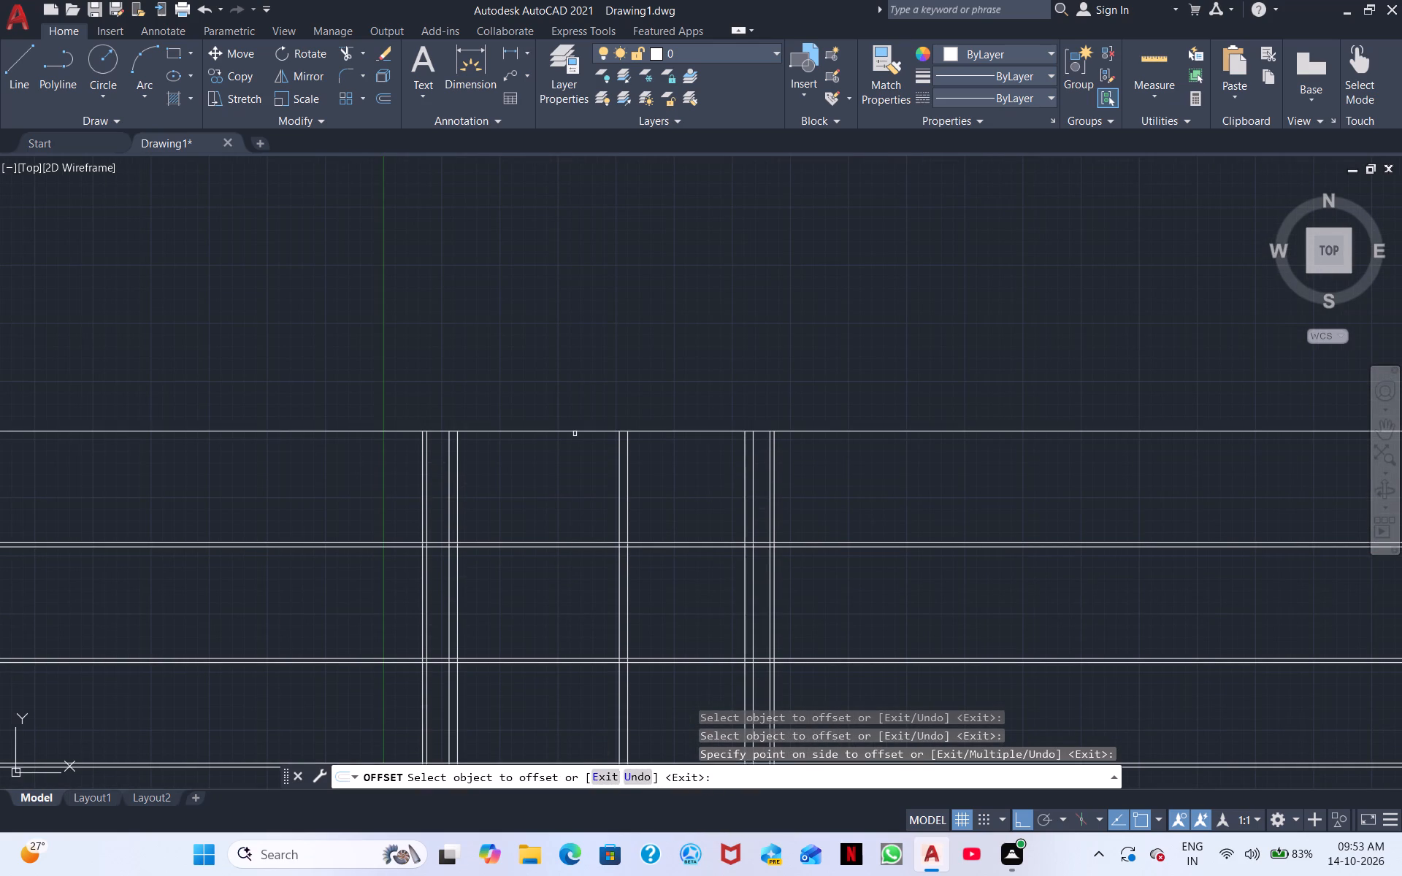
click(578, 431)
click(575, 418)
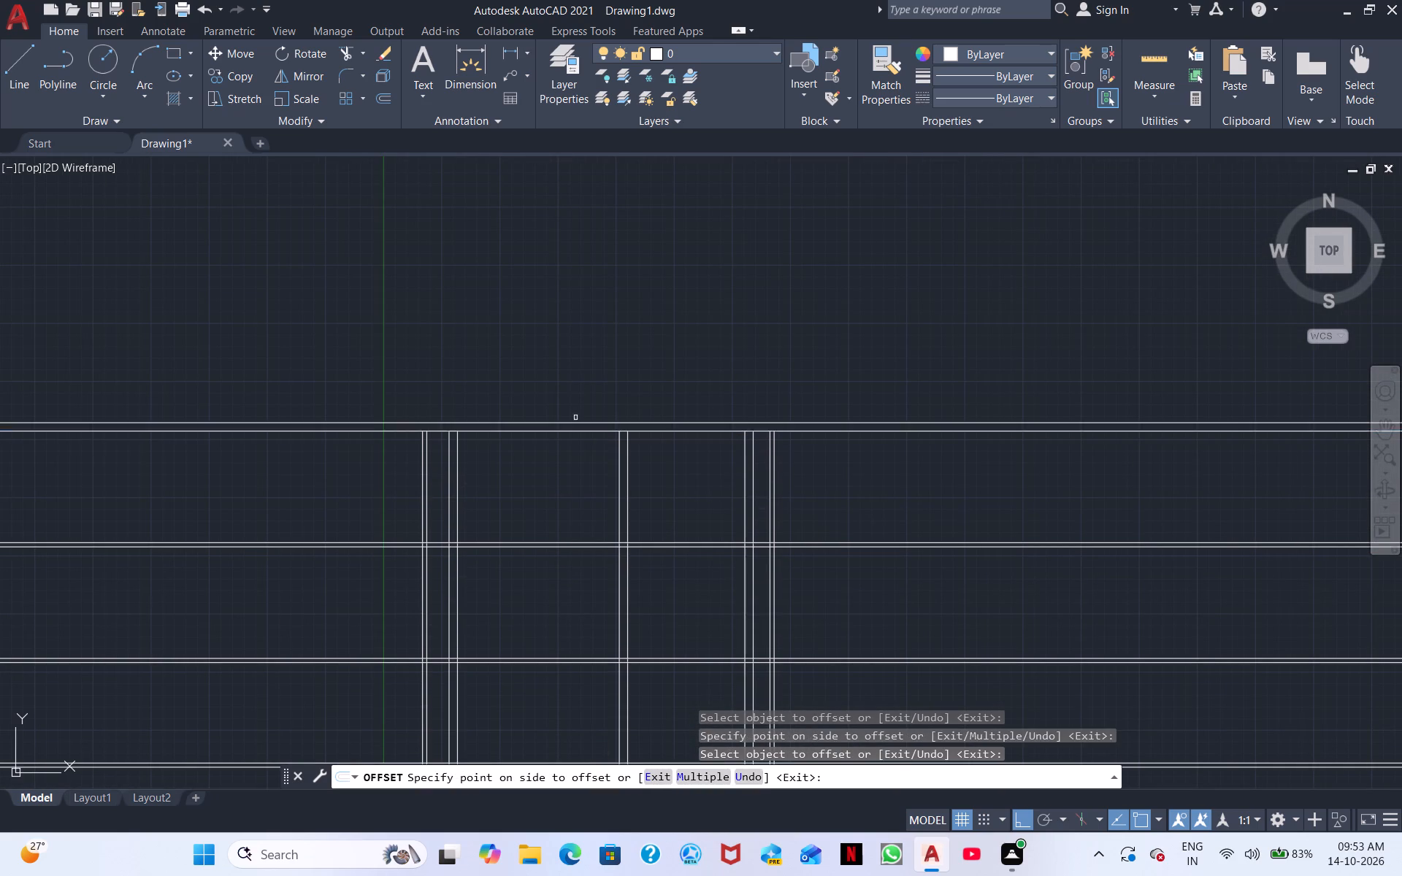
key(Escape)
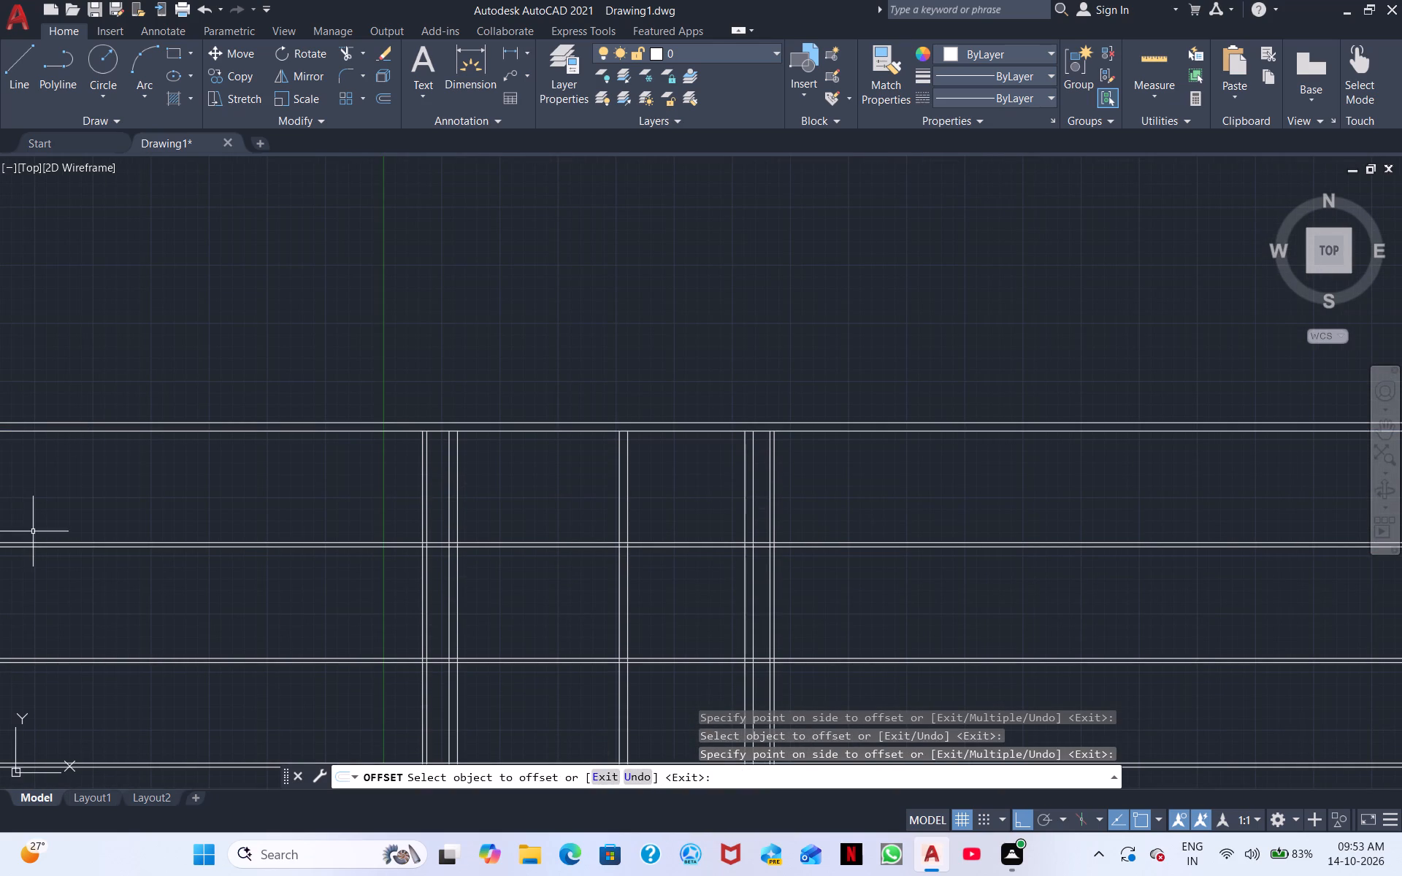
Using Trim's extend option, extend the lines of the first four vertical wall pairs up to the topmost horizontal line.
click(346, 51)
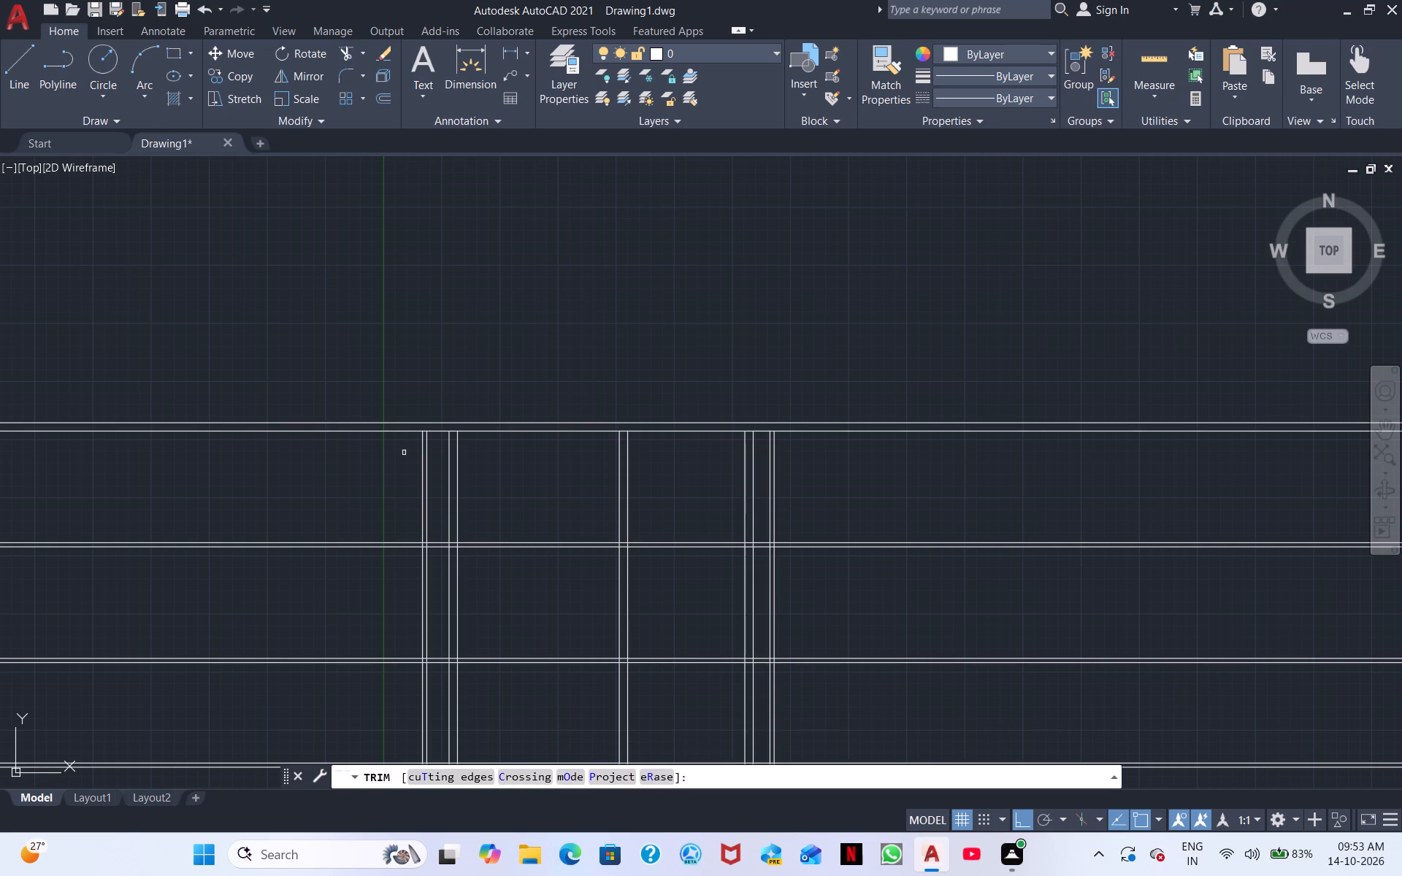
shift+click(424, 447)
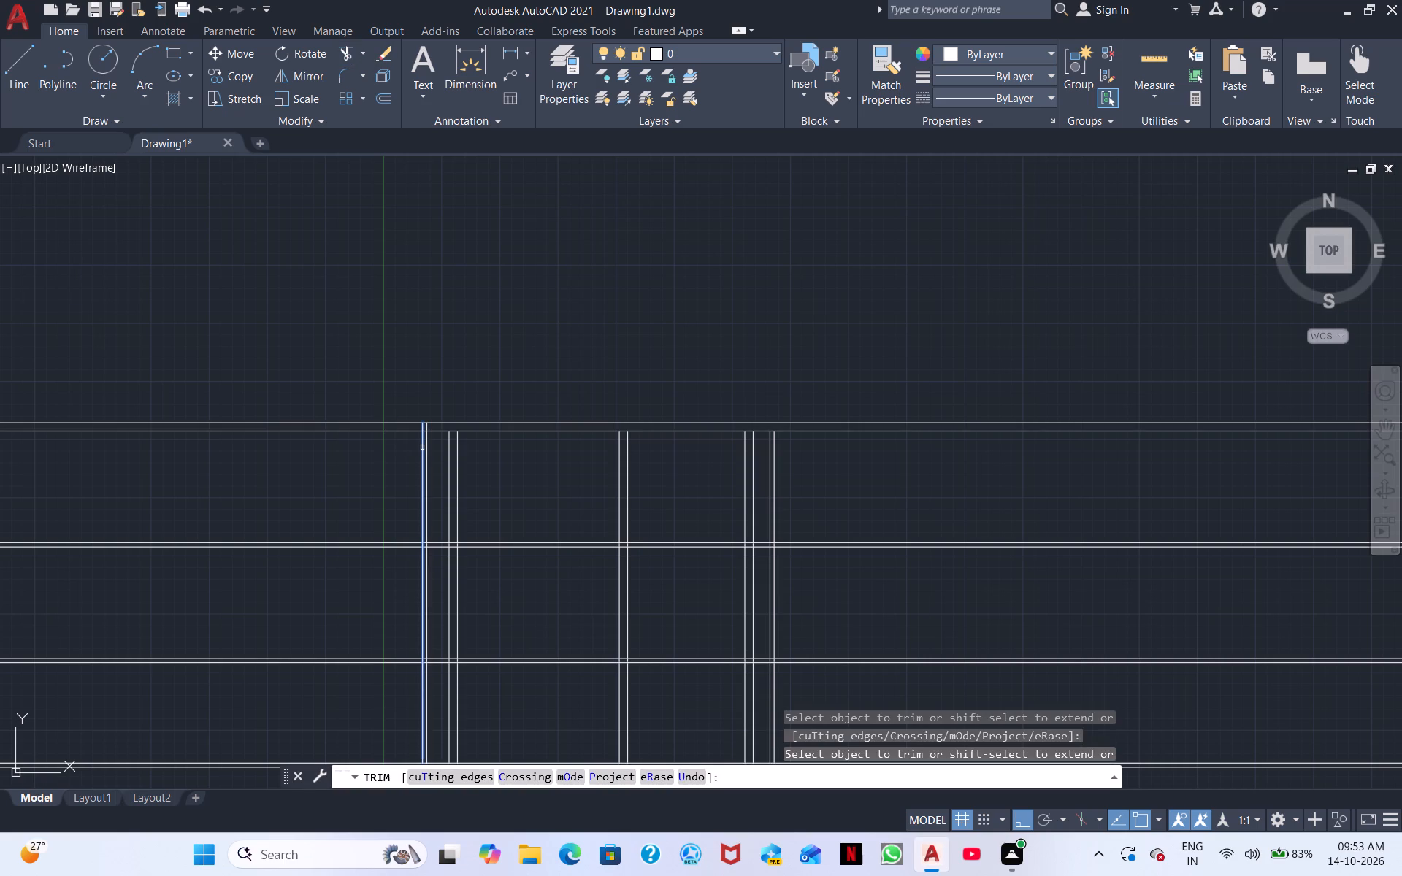
shift+click(422, 447)
shift+click(447, 451)
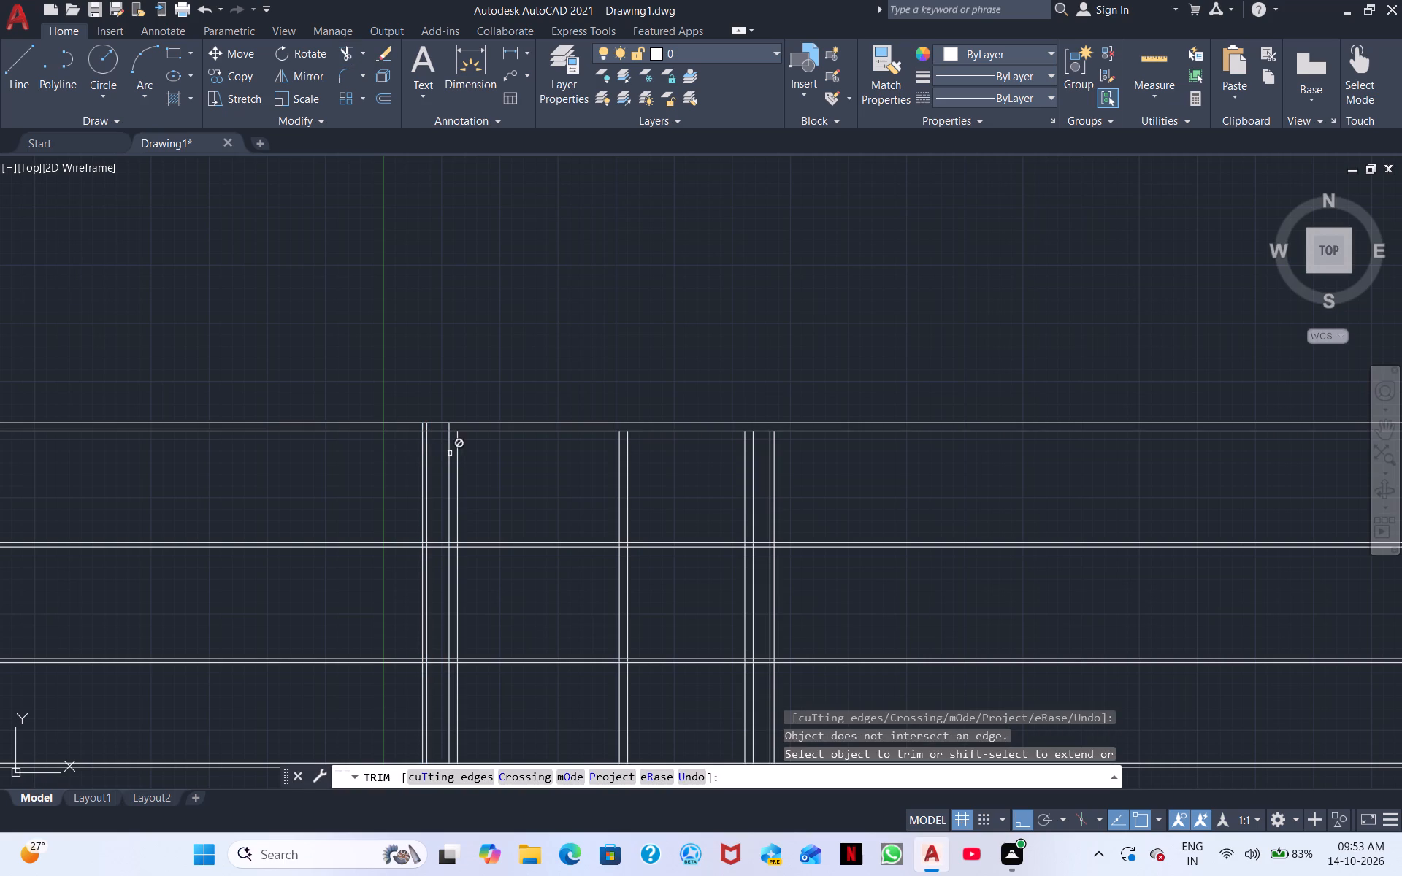
shift+click(456, 453)
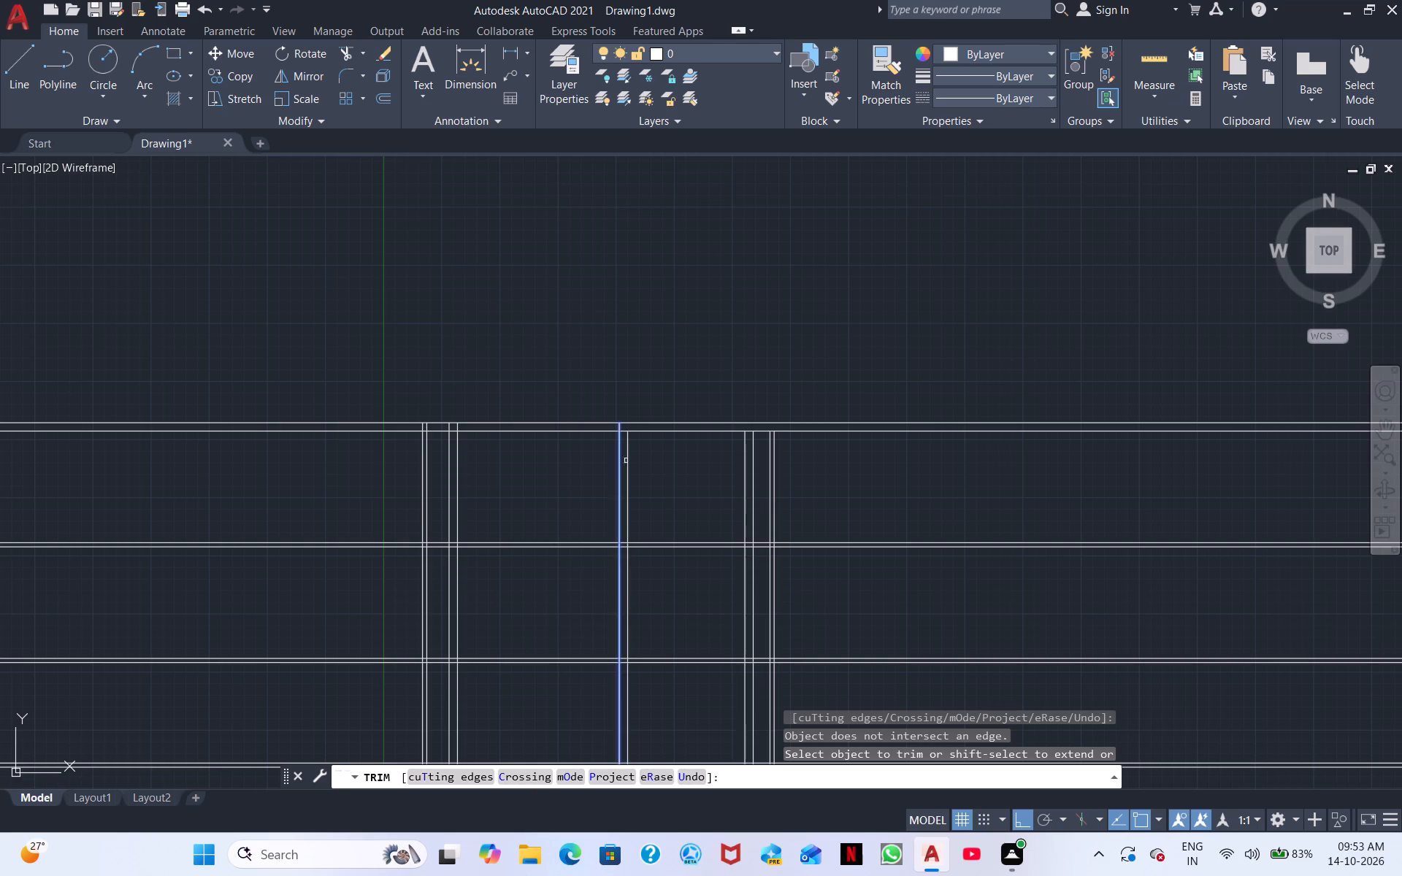
shift+click(630, 460)
shift+click(621, 468)
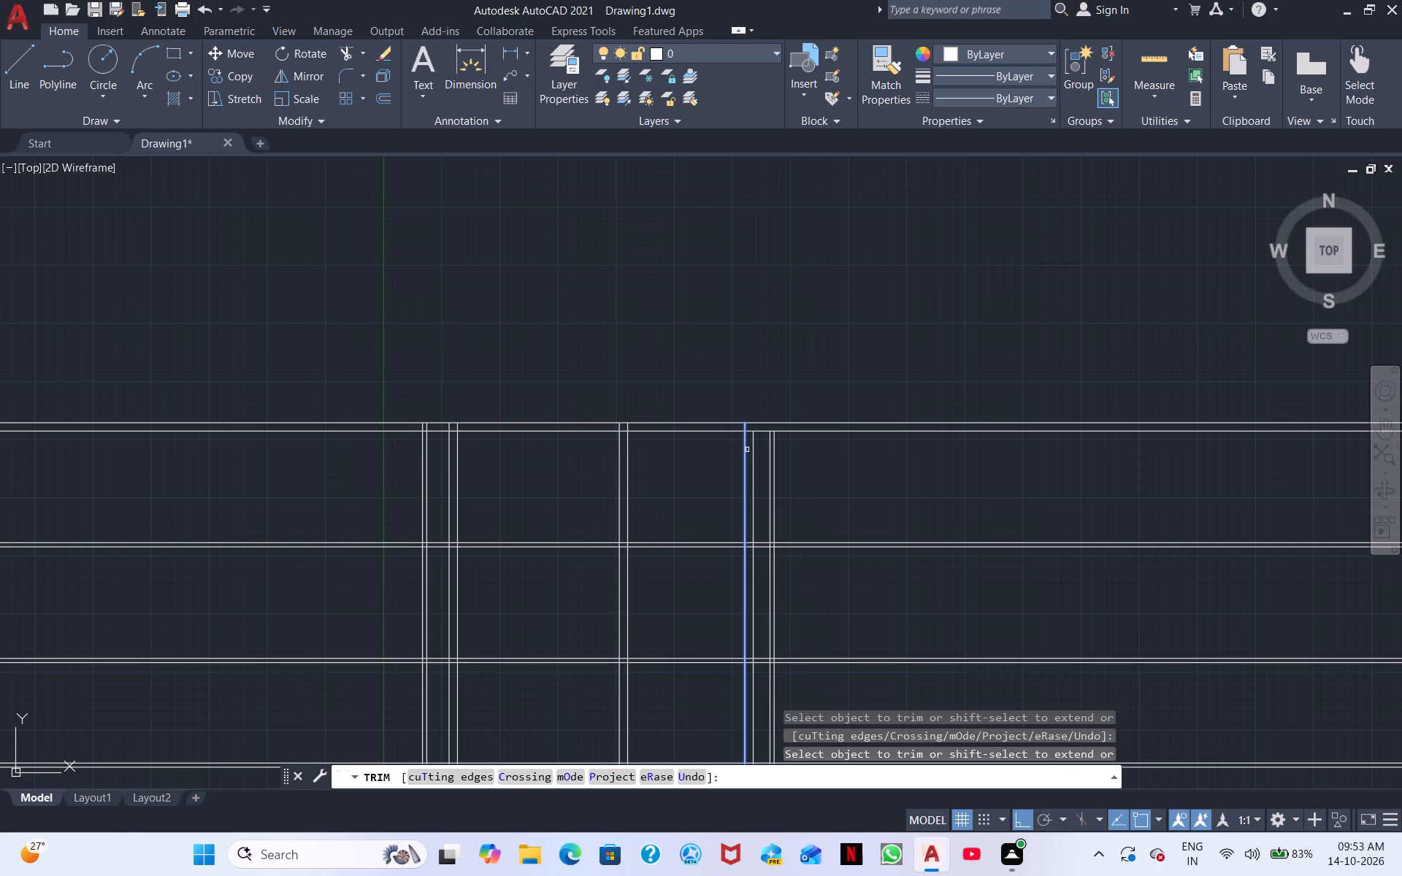
shift+click(747, 450)
shift+click(755, 452)
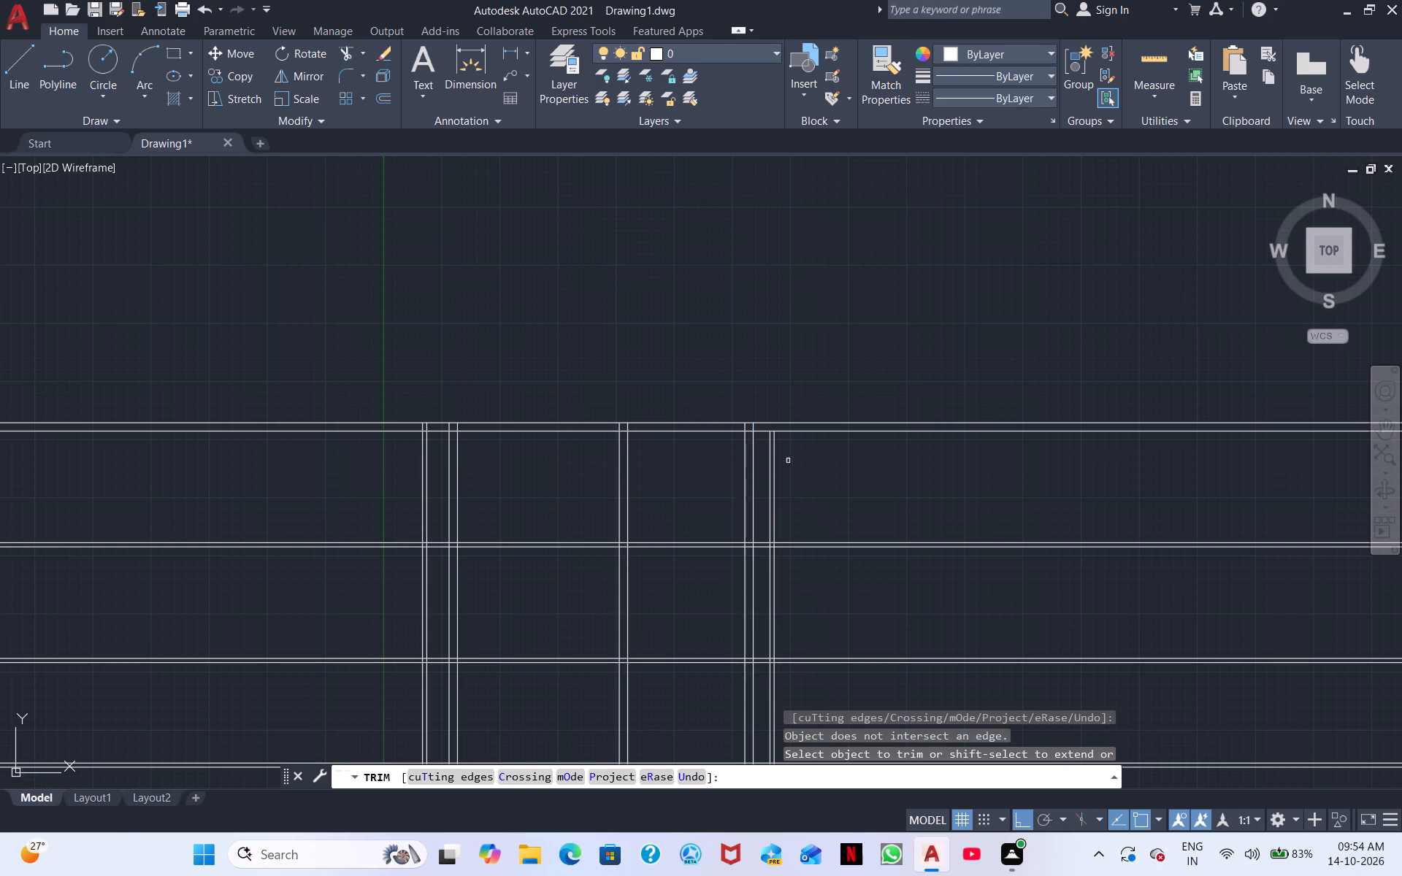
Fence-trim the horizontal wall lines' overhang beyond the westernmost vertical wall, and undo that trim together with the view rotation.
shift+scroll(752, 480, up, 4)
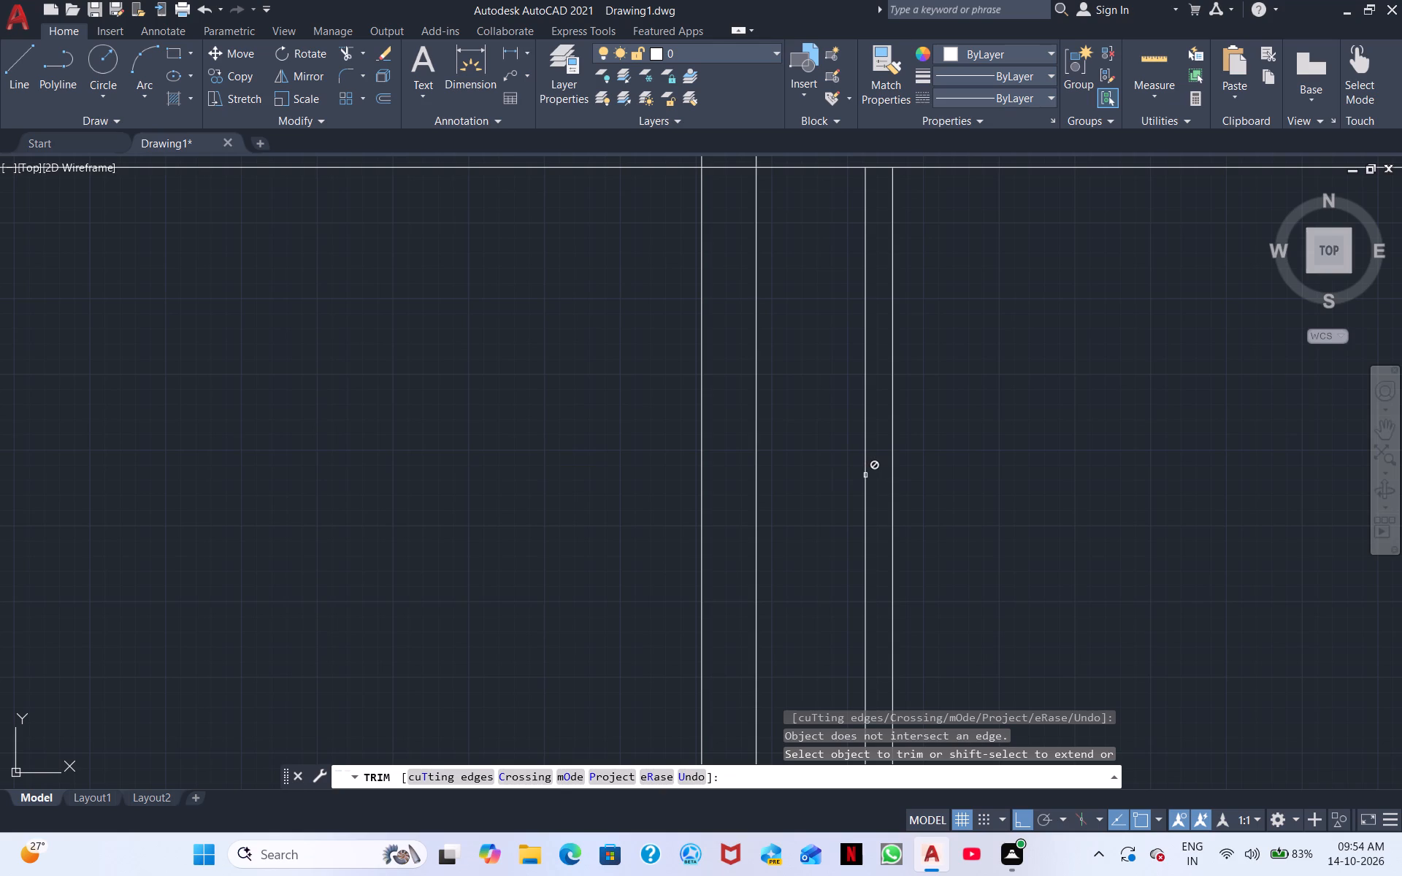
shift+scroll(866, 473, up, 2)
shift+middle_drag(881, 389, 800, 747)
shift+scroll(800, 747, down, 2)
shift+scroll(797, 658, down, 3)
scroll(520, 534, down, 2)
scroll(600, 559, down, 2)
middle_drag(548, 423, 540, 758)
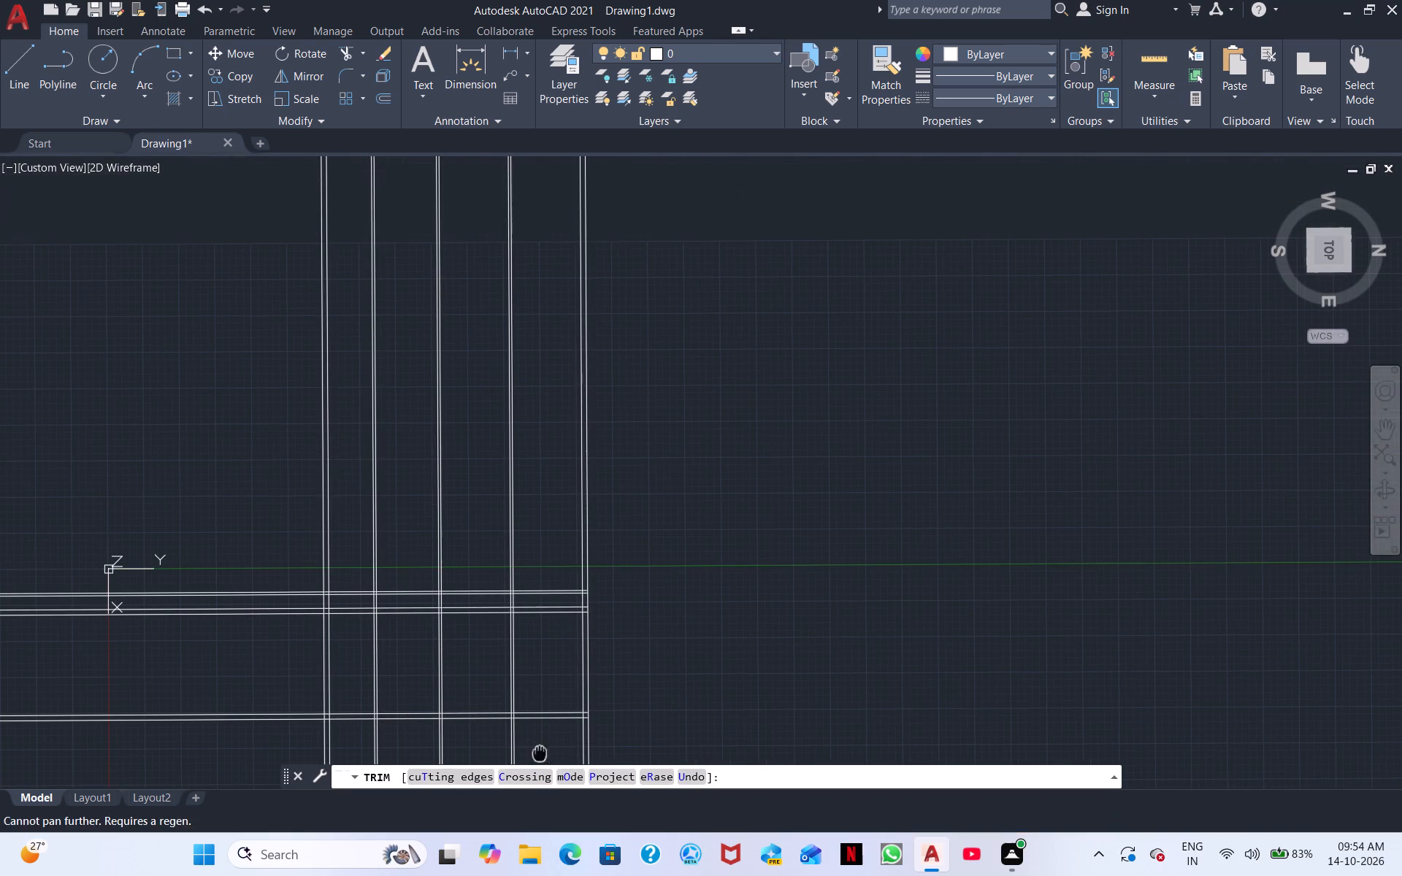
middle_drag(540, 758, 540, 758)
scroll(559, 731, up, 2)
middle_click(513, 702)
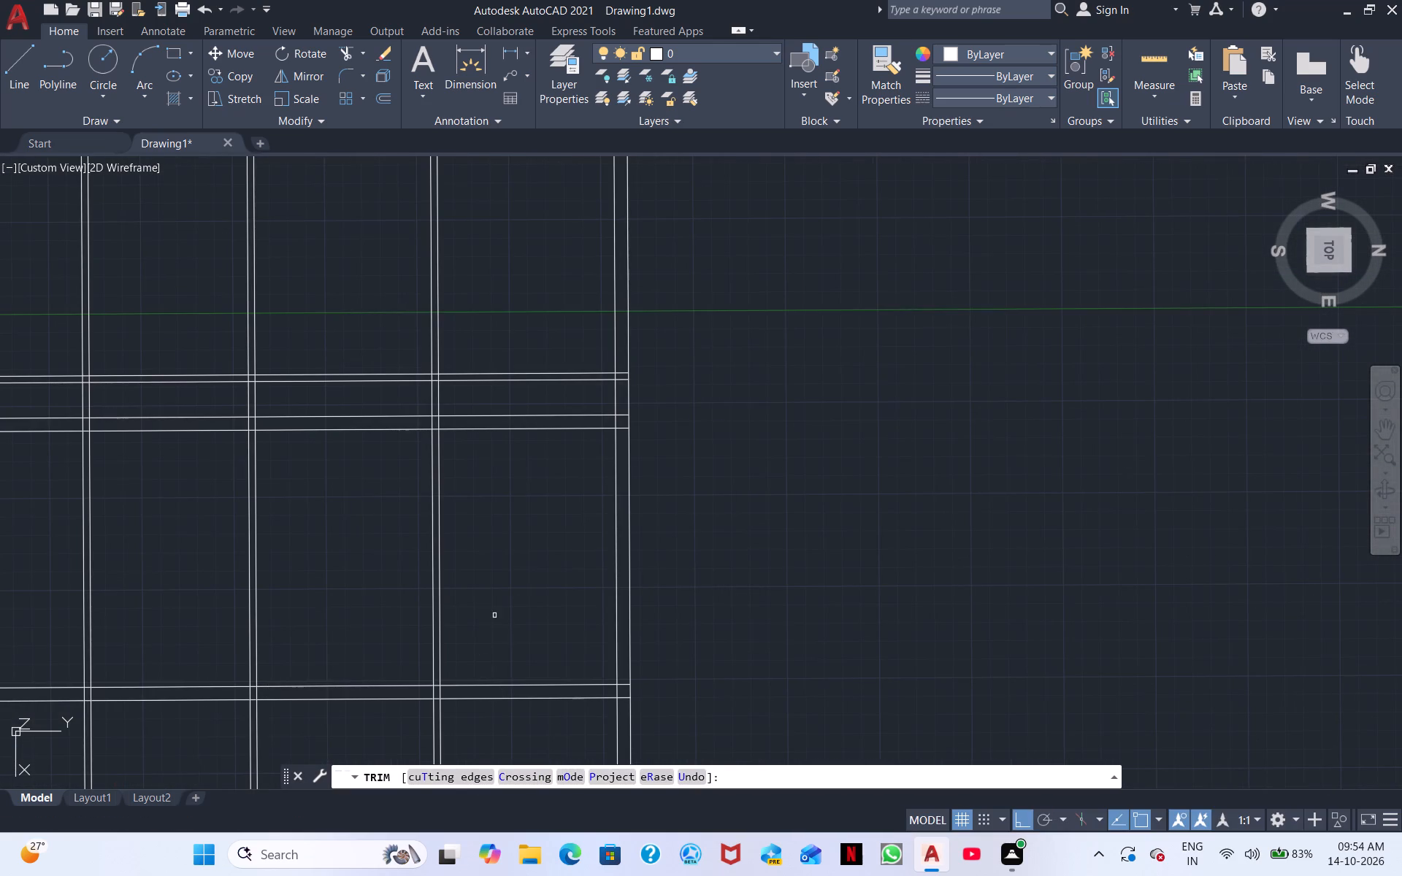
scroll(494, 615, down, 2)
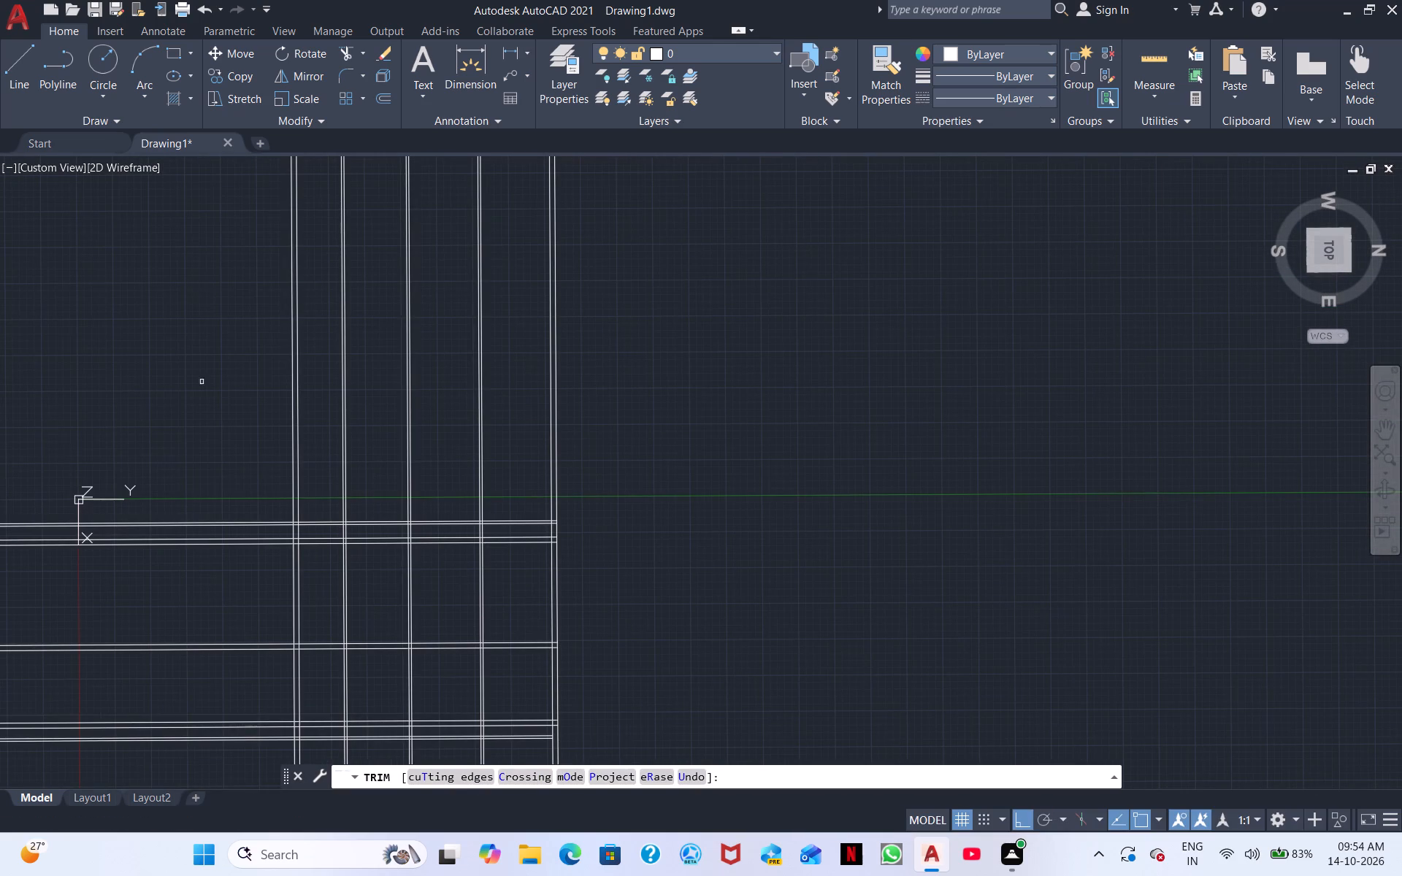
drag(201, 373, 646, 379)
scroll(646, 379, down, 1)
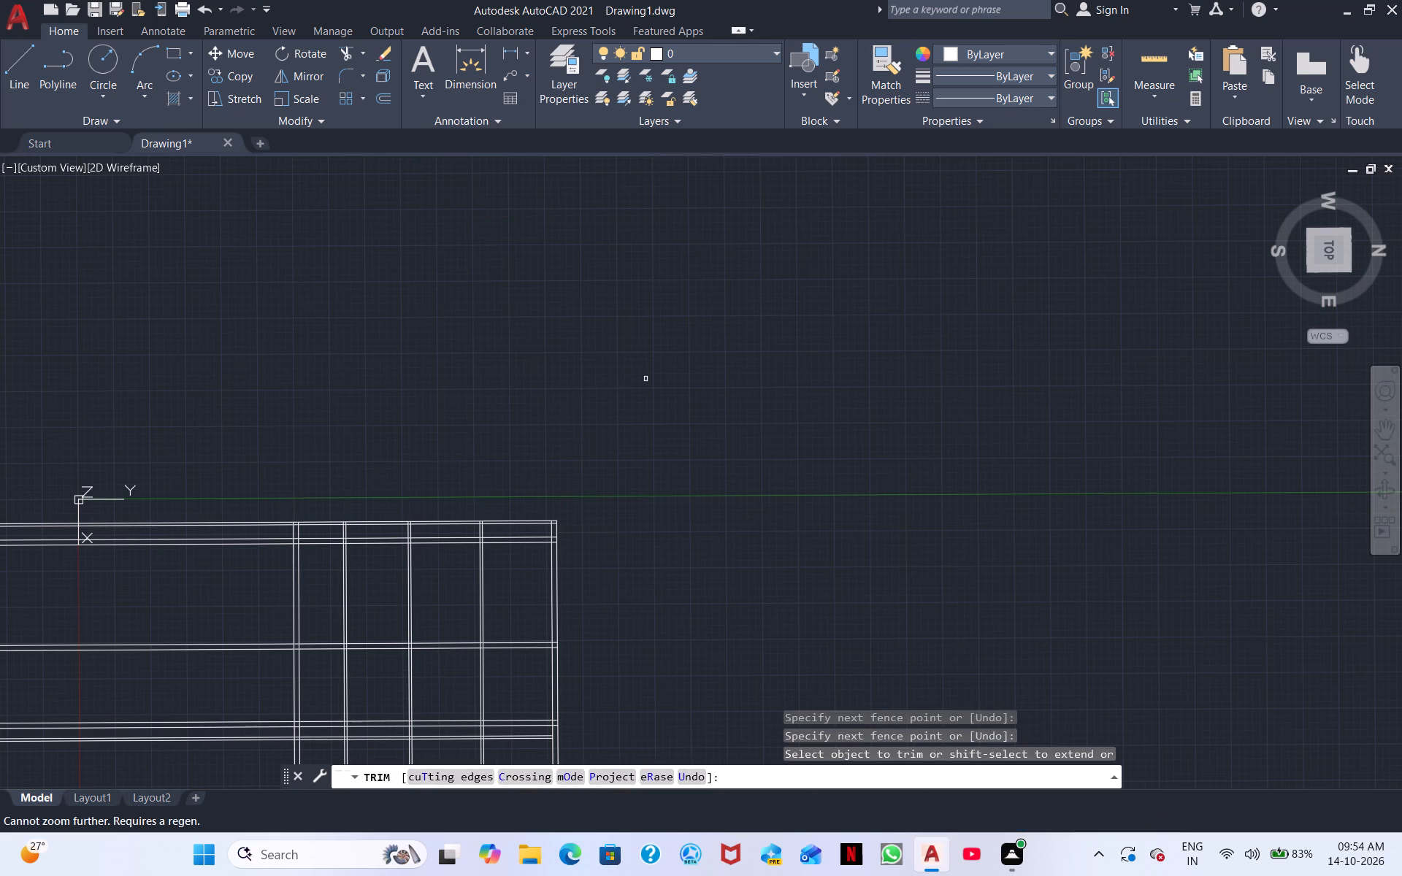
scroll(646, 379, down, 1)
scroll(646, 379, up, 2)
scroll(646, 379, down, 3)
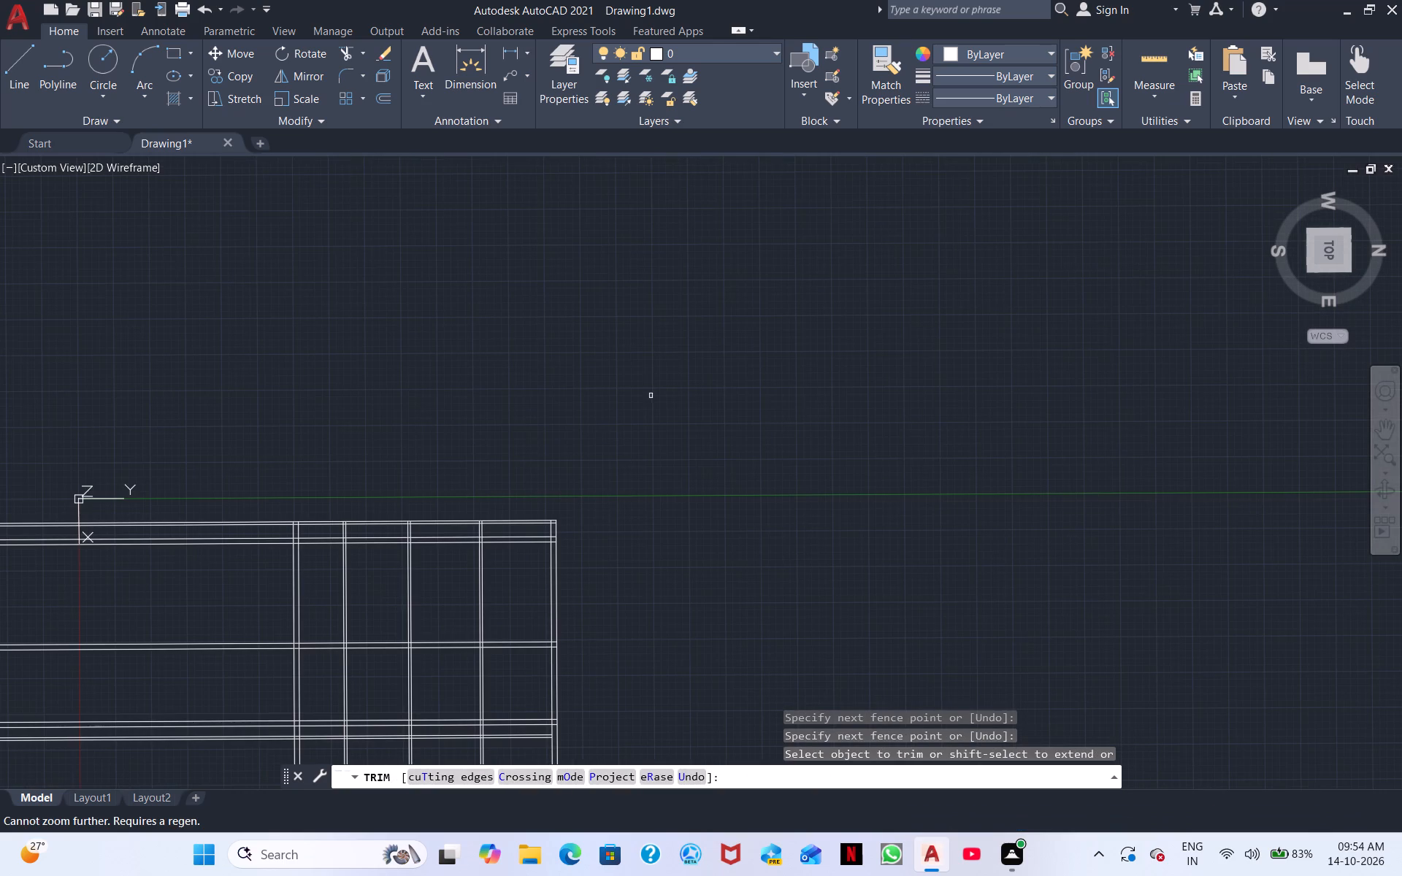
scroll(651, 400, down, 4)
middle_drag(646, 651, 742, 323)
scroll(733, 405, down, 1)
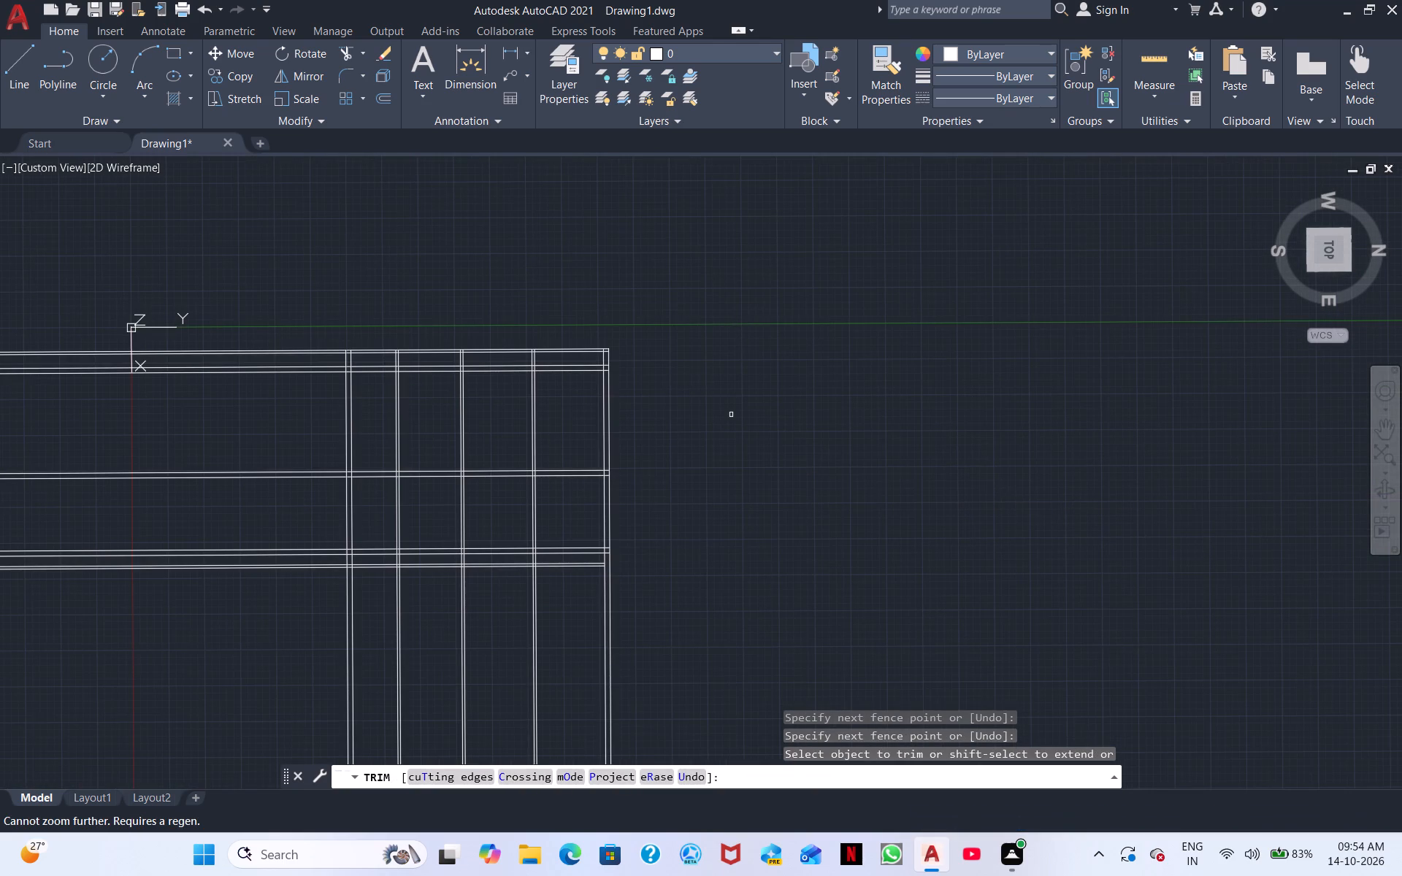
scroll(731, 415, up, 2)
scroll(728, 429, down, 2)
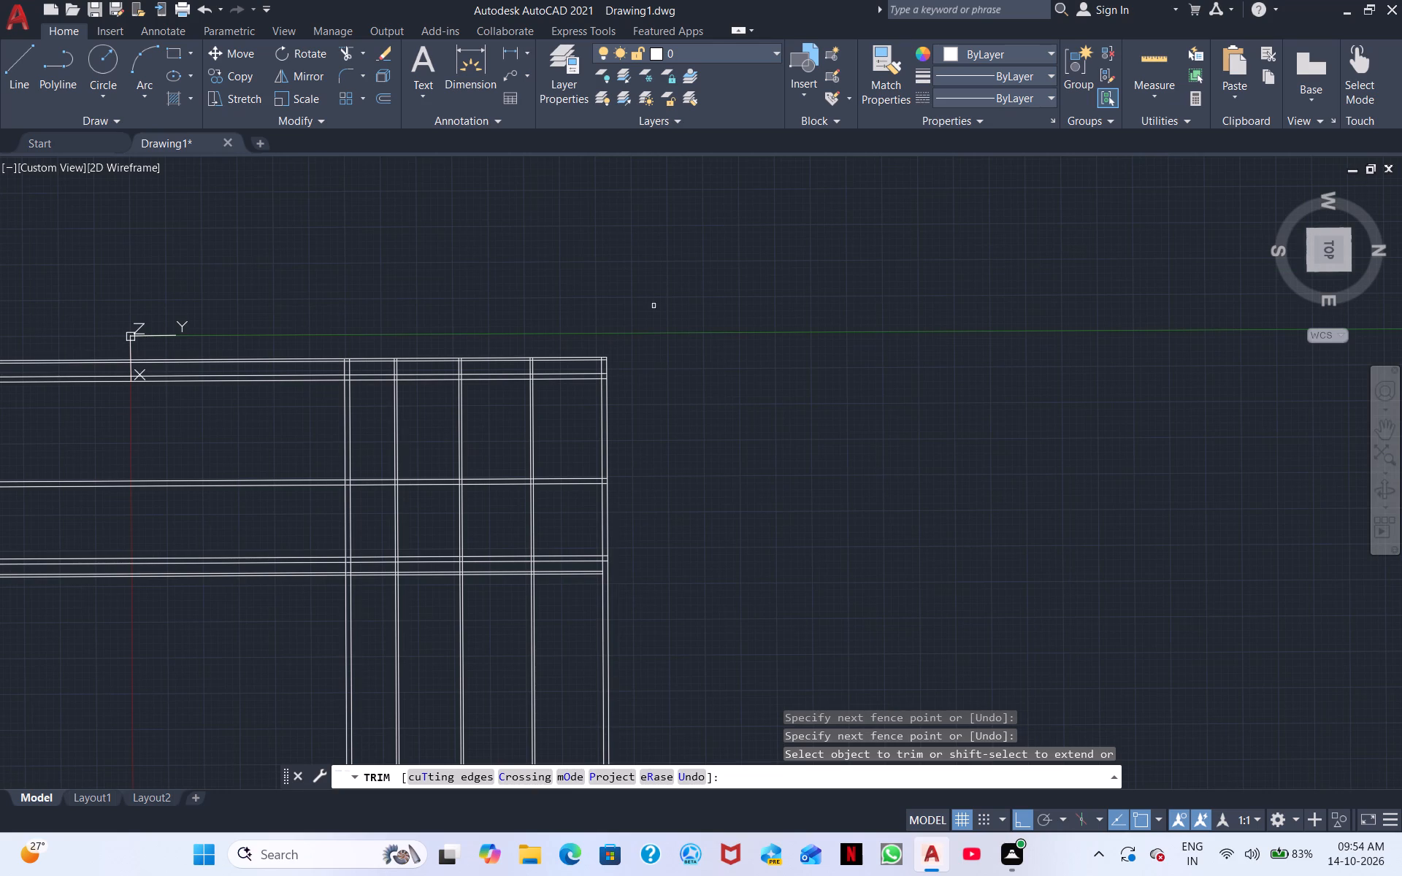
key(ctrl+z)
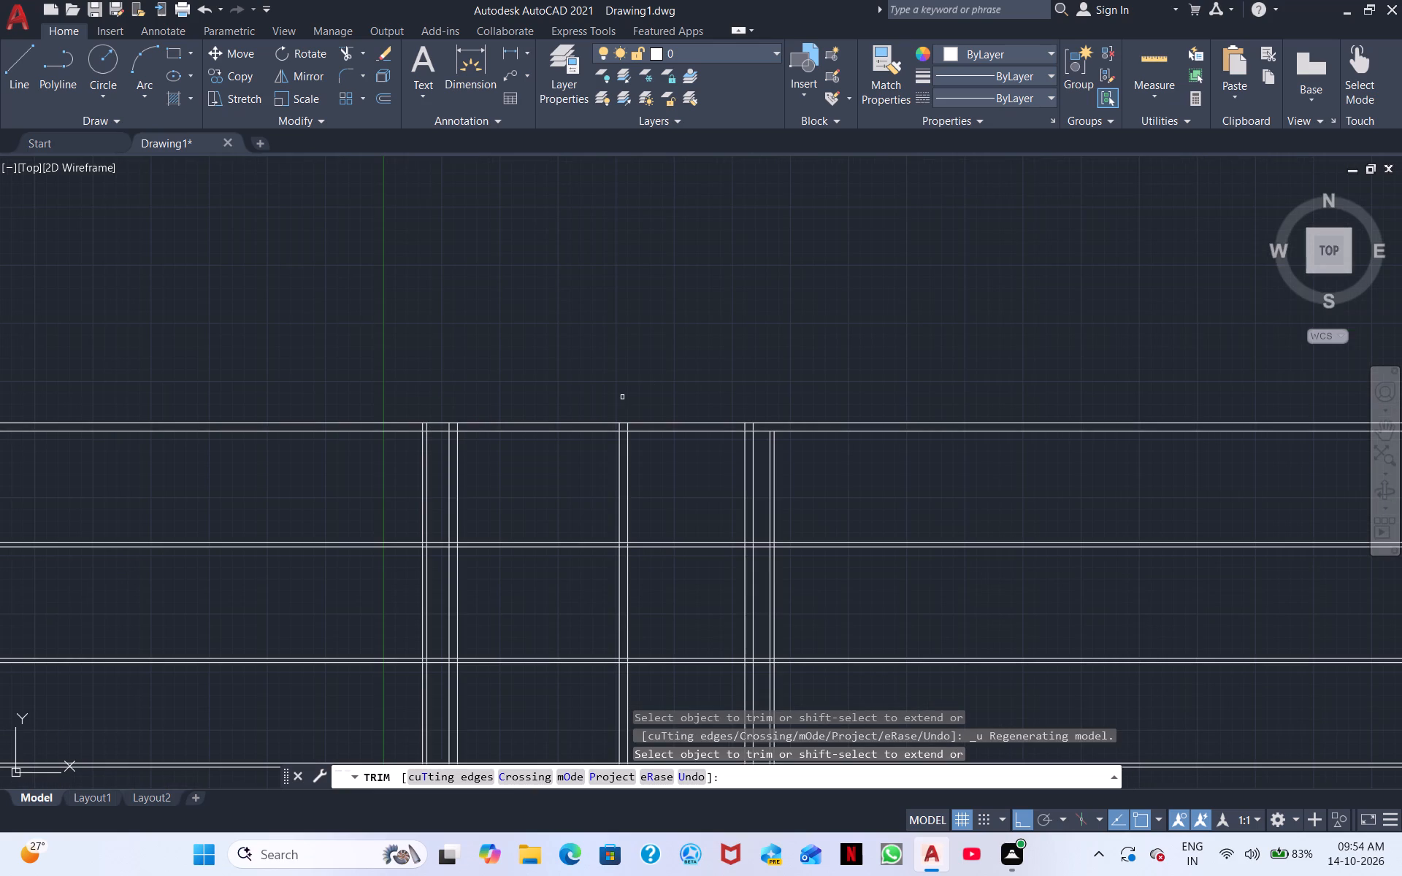
Extend both lines of the easternmost vertical wall pair up to the topmost horizontal line.
middle_drag(634, 395, 642, 252)
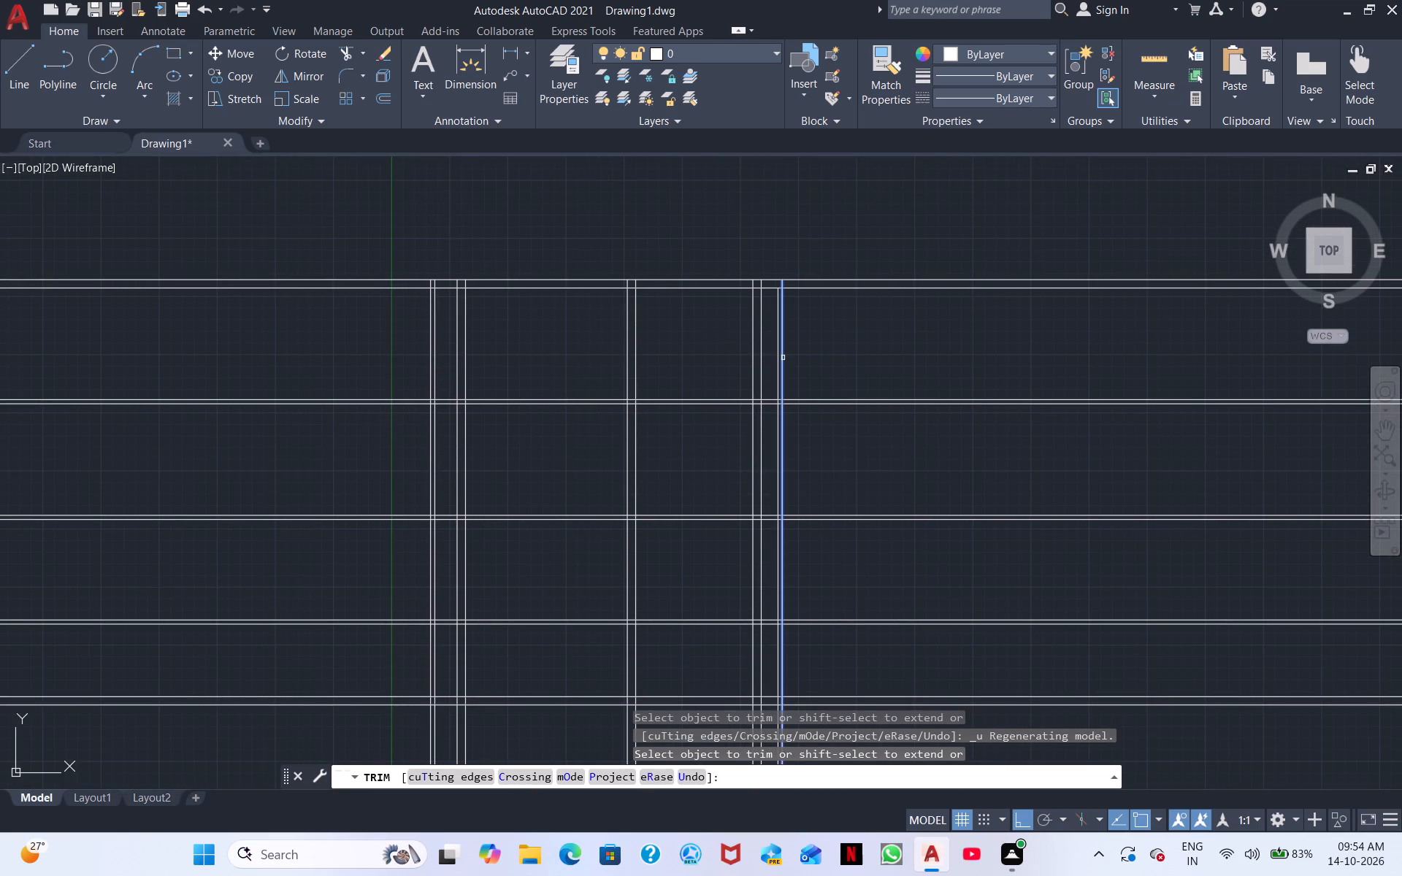
shift+click(783, 358)
shift+click(778, 362)
Fence-trim all line ends projecting below the bottom wall and beyond the west and east outer walls.
scroll(804, 359, down, 1)
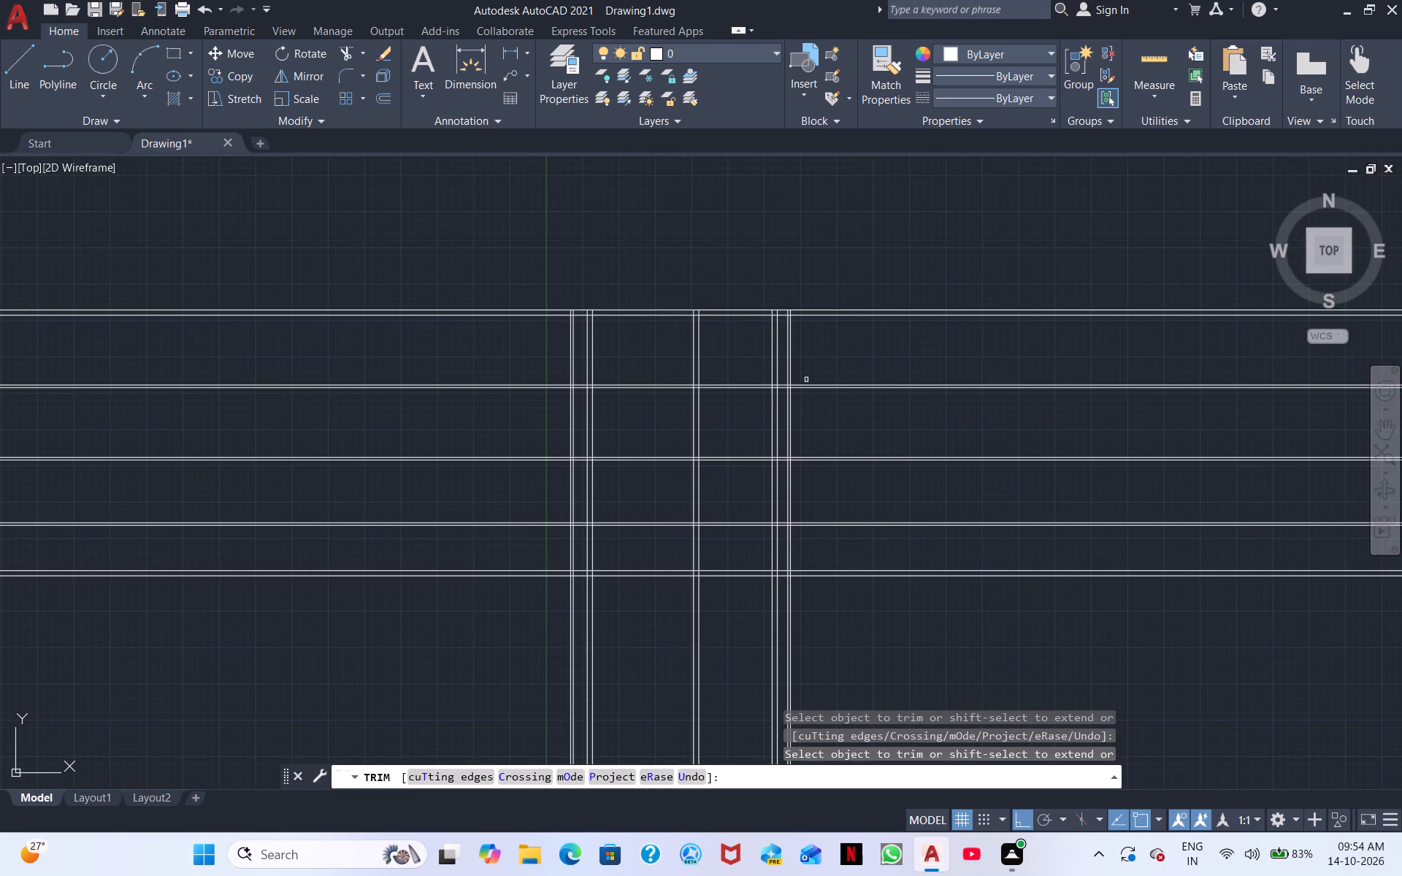
middle_drag(816, 405, 778, 399)
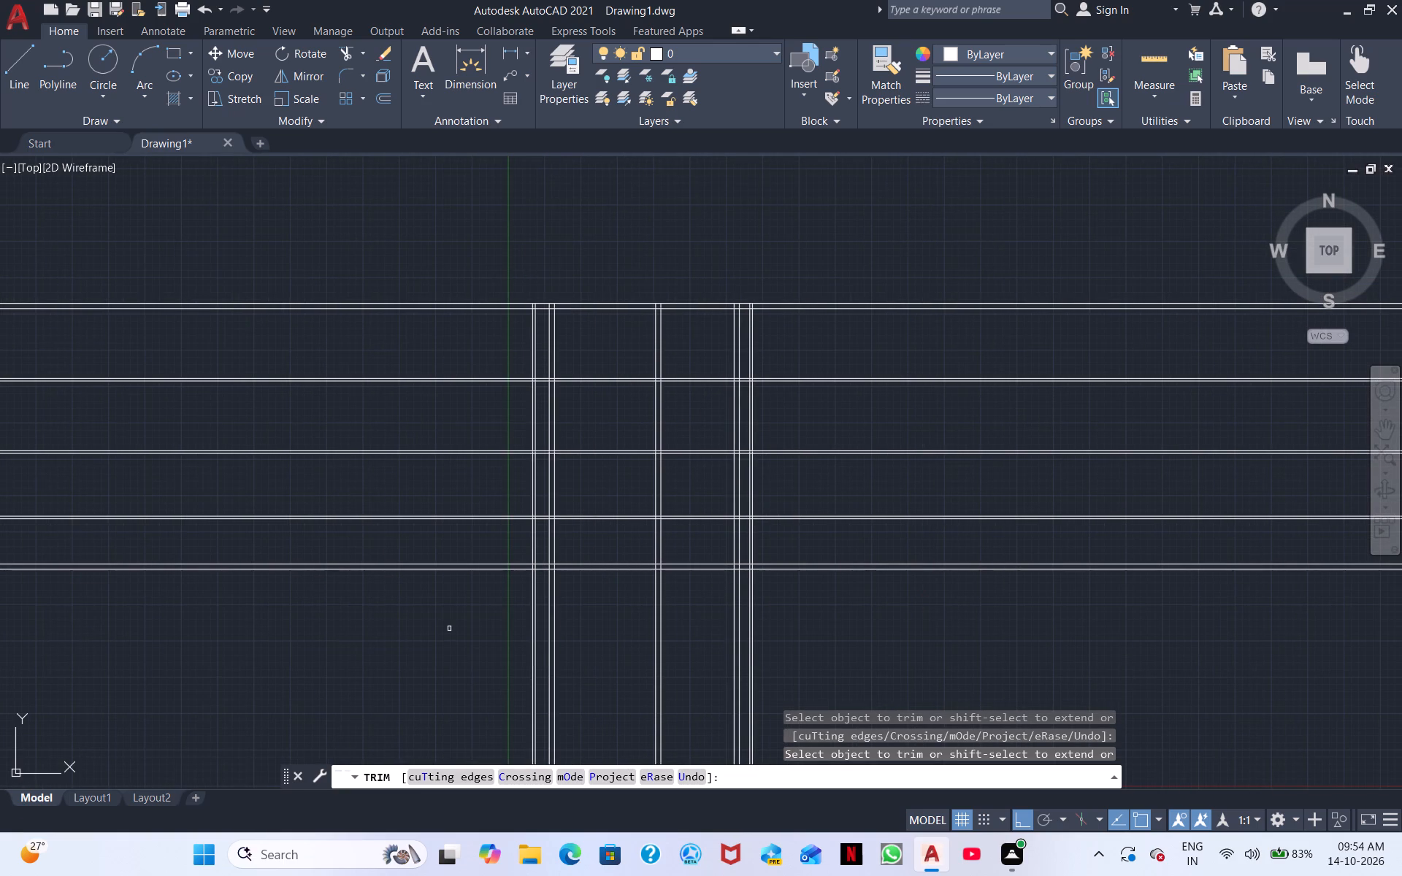
drag(435, 629, 824, 641)
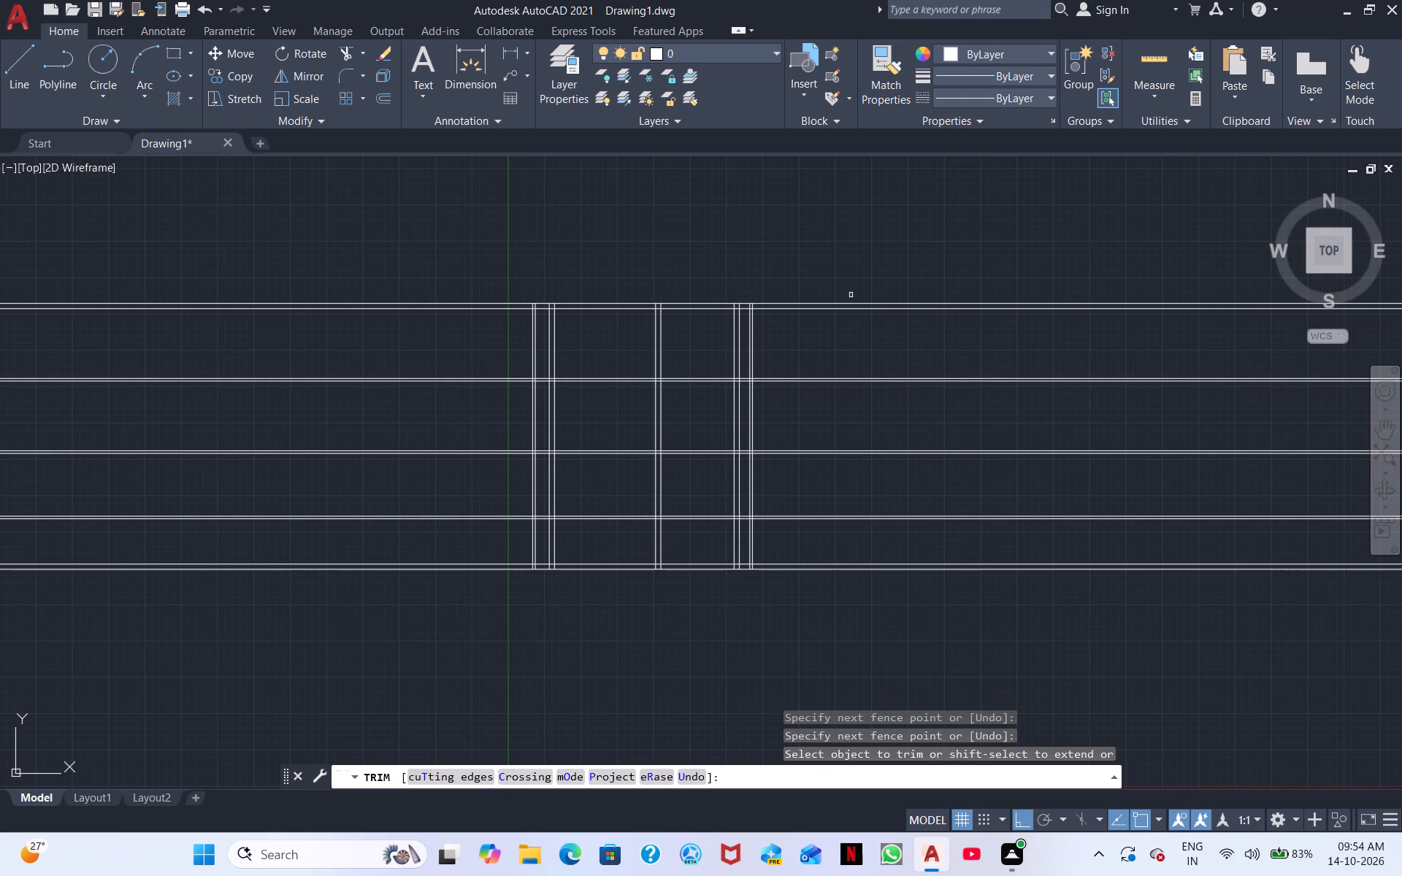
drag(463, 274, 443, 644)
drag(884, 209, 884, 211)
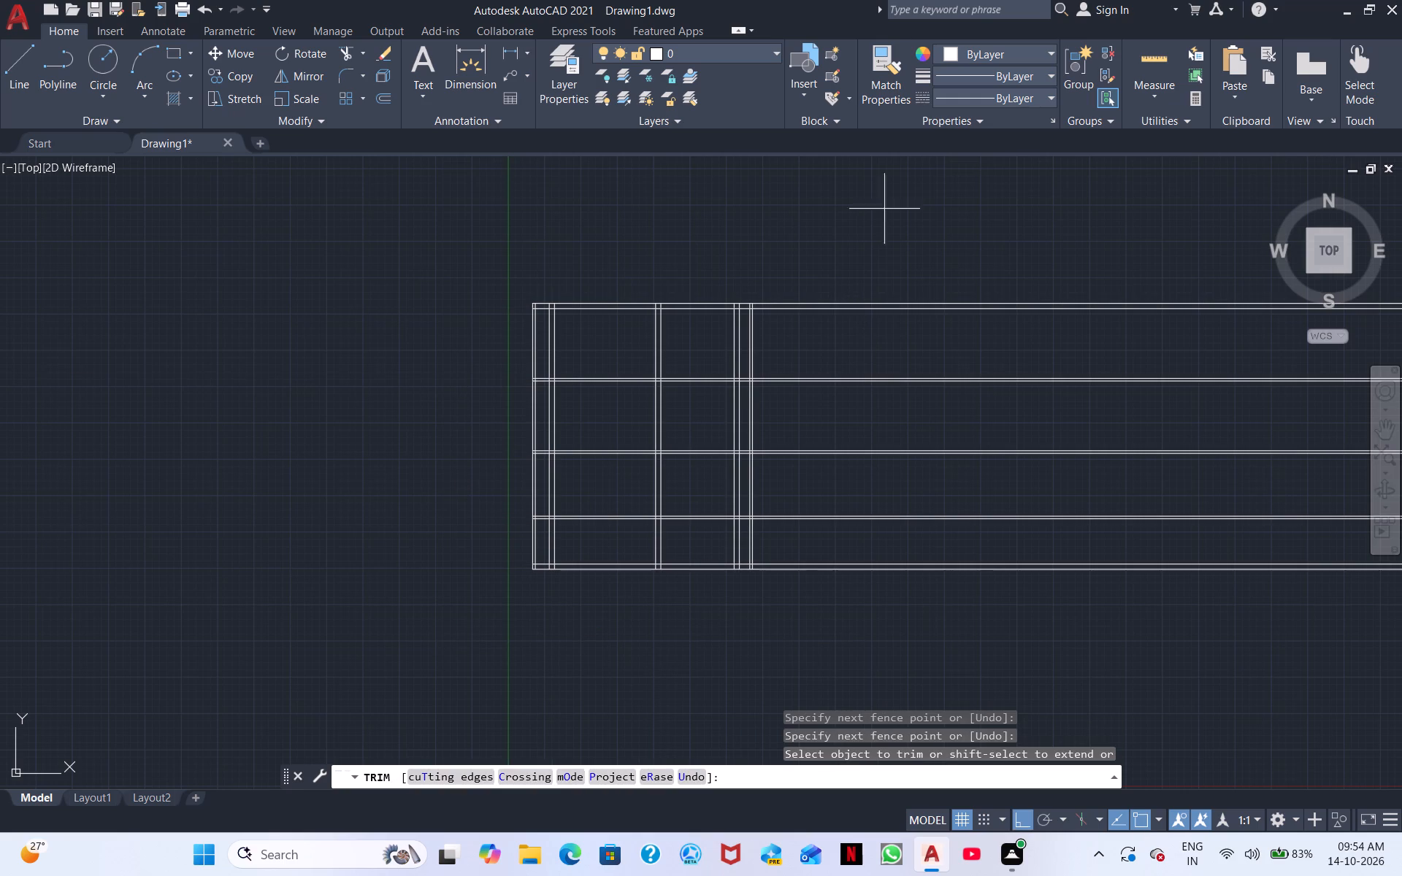
drag(884, 211, 884, 674)
Trim both lines of the third horizontal wall from the top between the second and third vertical wall pairs.
scroll(887, 673, up, 2)
middle_drag(793, 494, 886, 633)
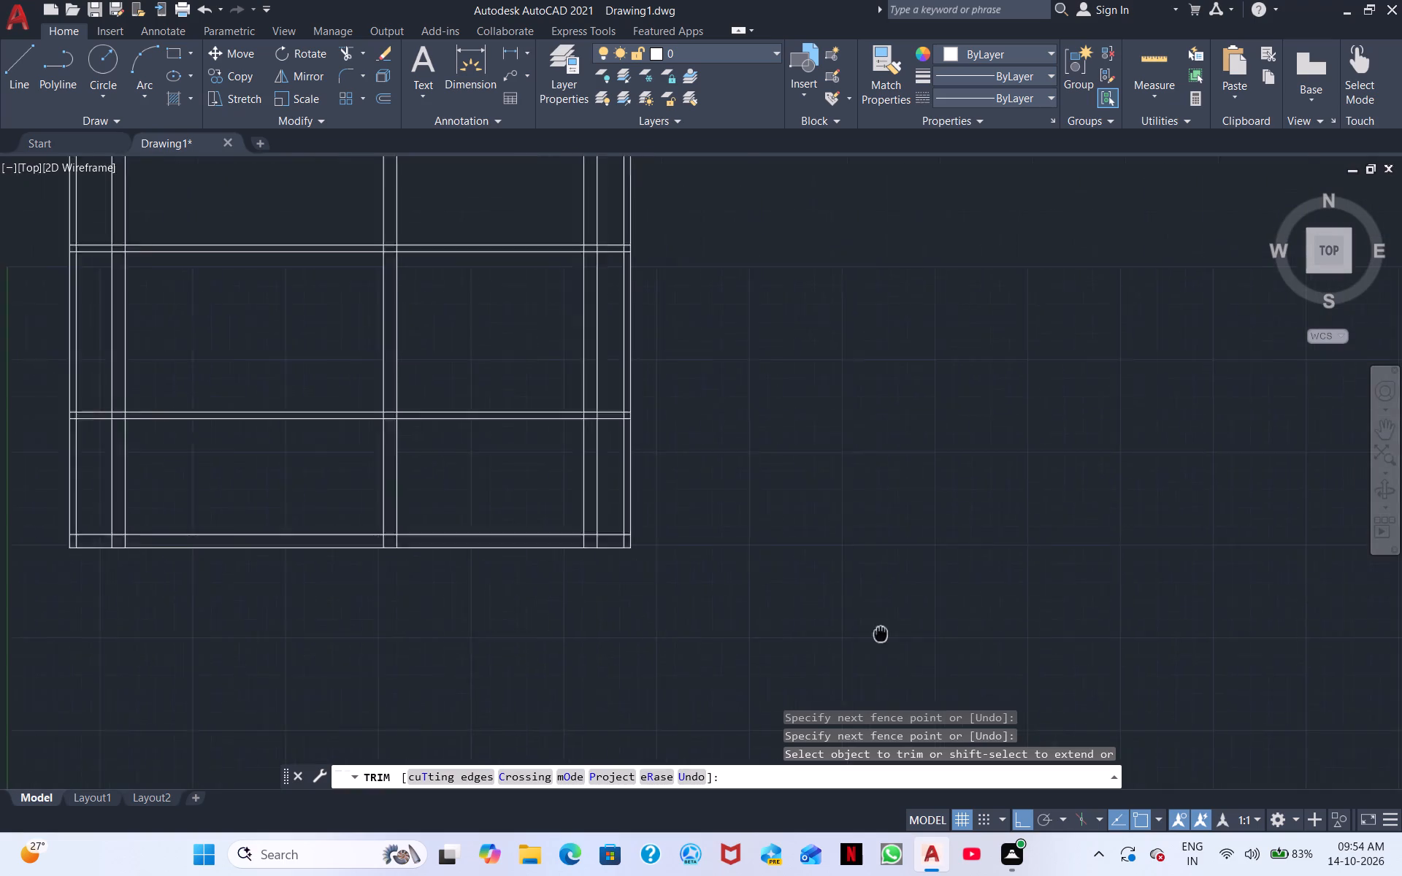
middle_drag(886, 633, 1019, 645)
middle_drag(911, 456, 1067, 590)
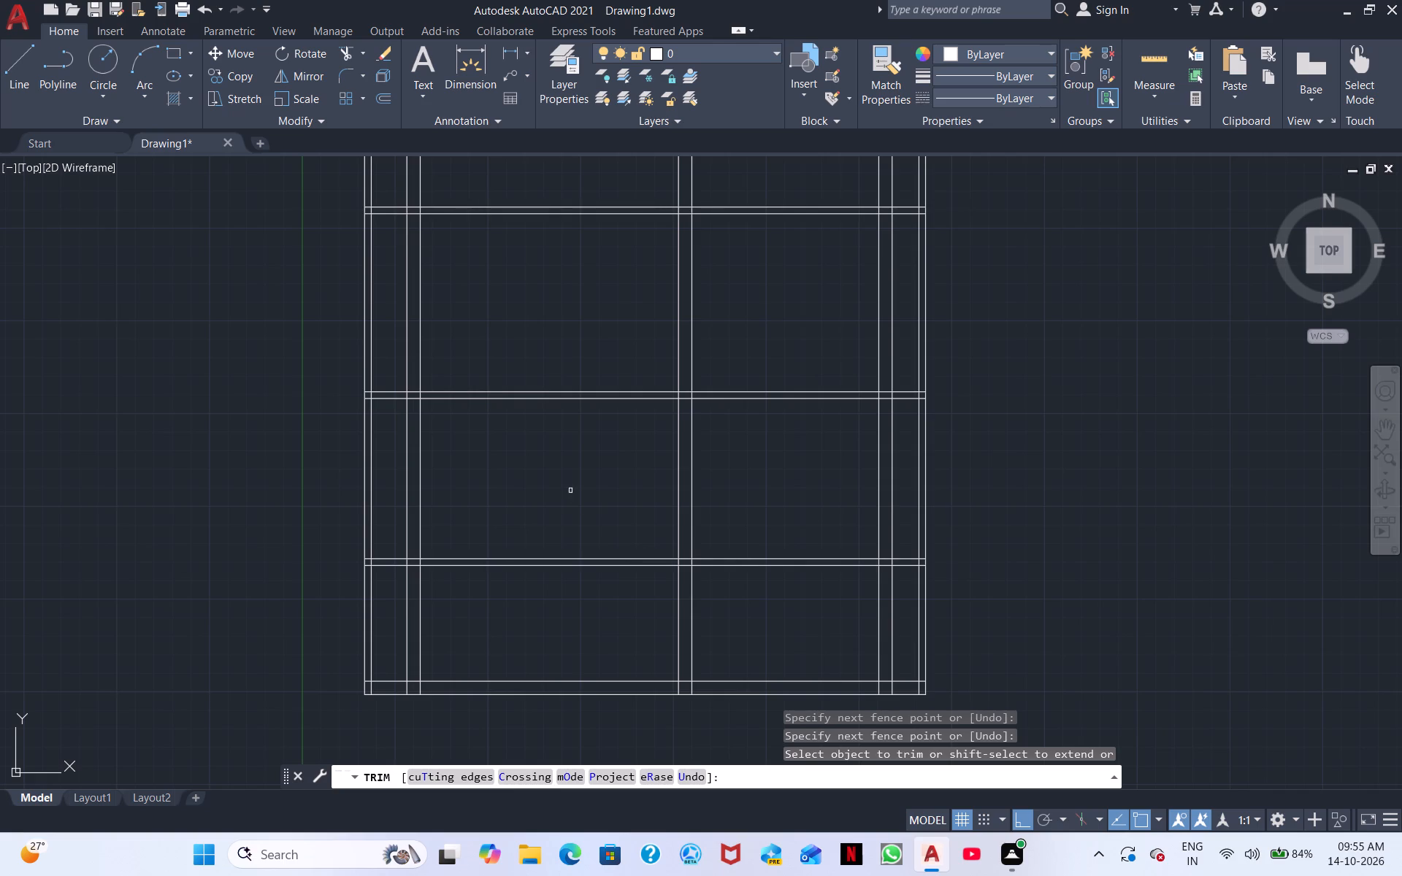
middle_drag(570, 488, 581, 560)
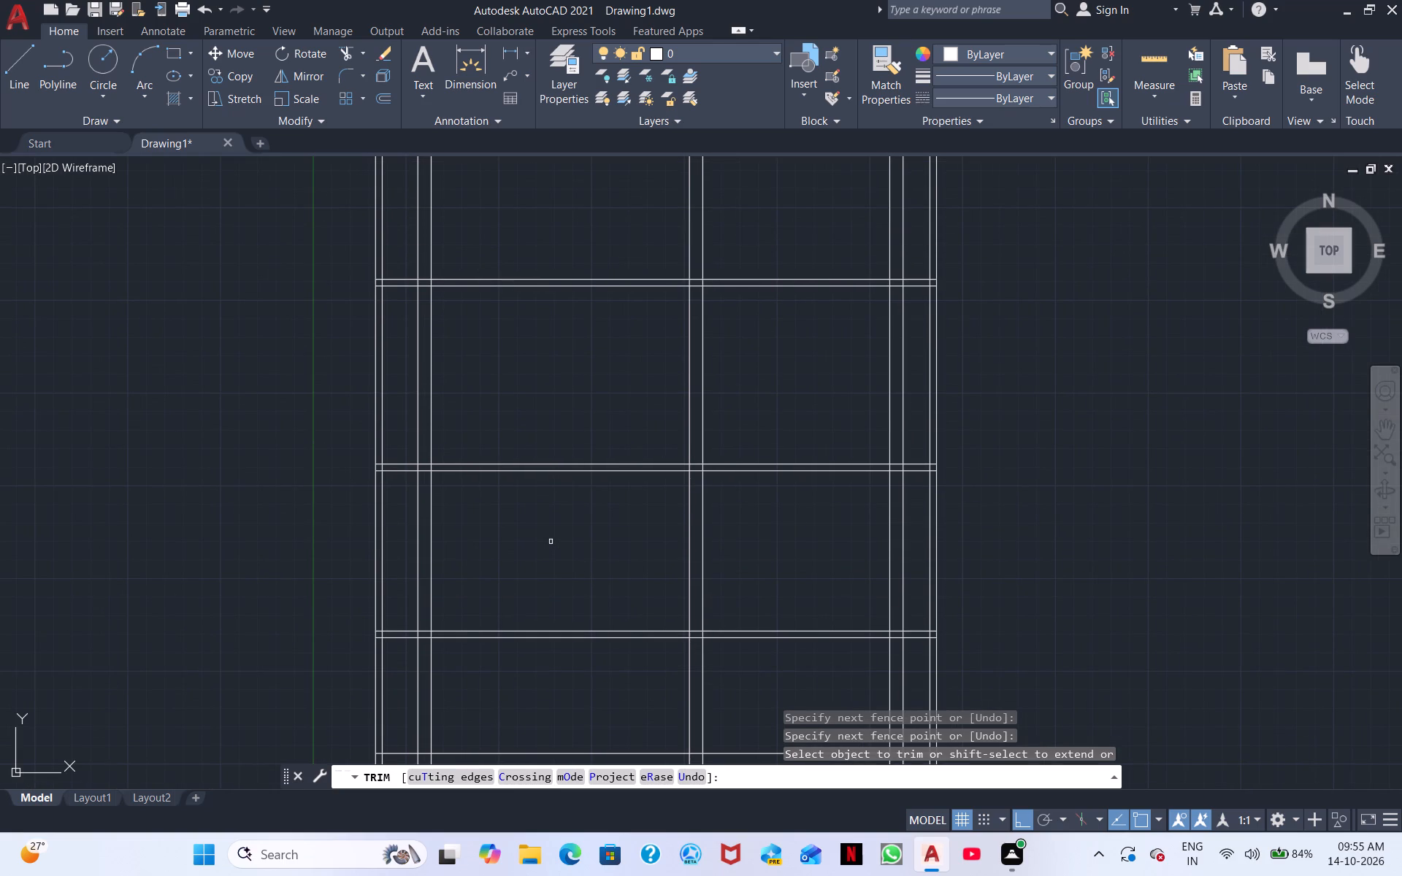
scroll(535, 532, down, 2)
scroll(535, 533, up, 1)
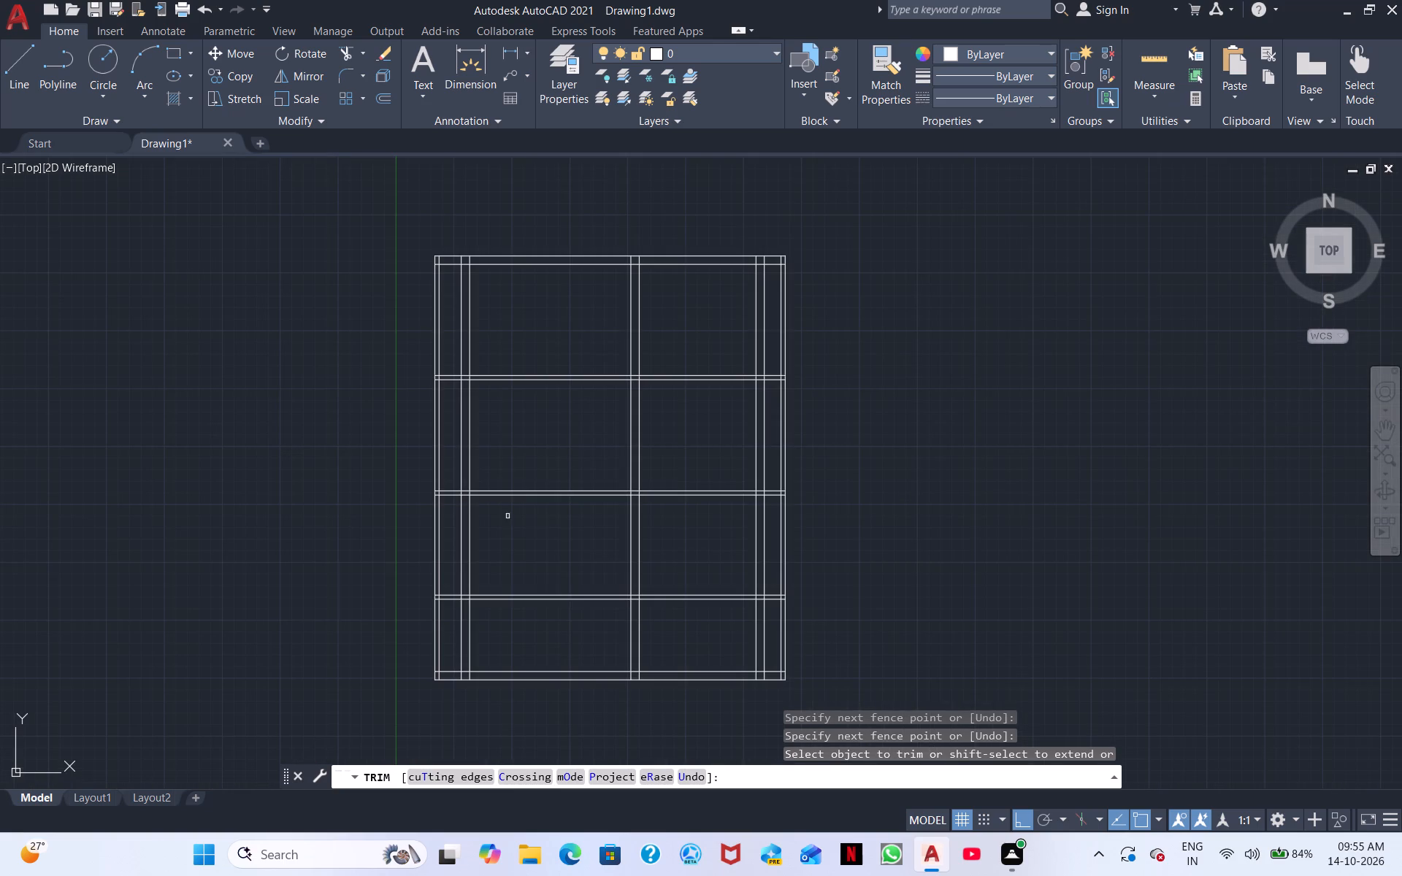
drag(546, 539, 553, 465)
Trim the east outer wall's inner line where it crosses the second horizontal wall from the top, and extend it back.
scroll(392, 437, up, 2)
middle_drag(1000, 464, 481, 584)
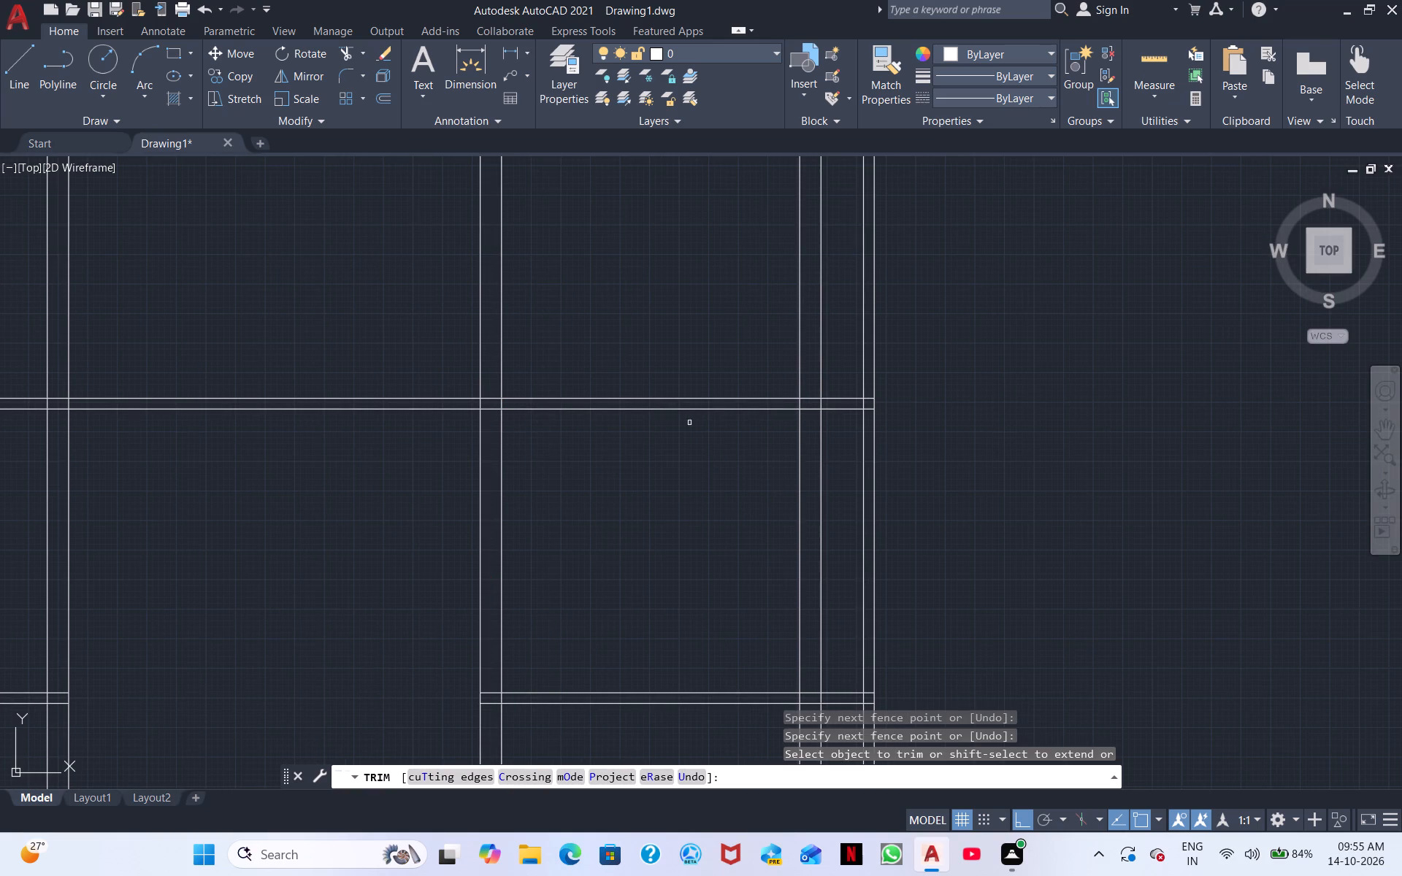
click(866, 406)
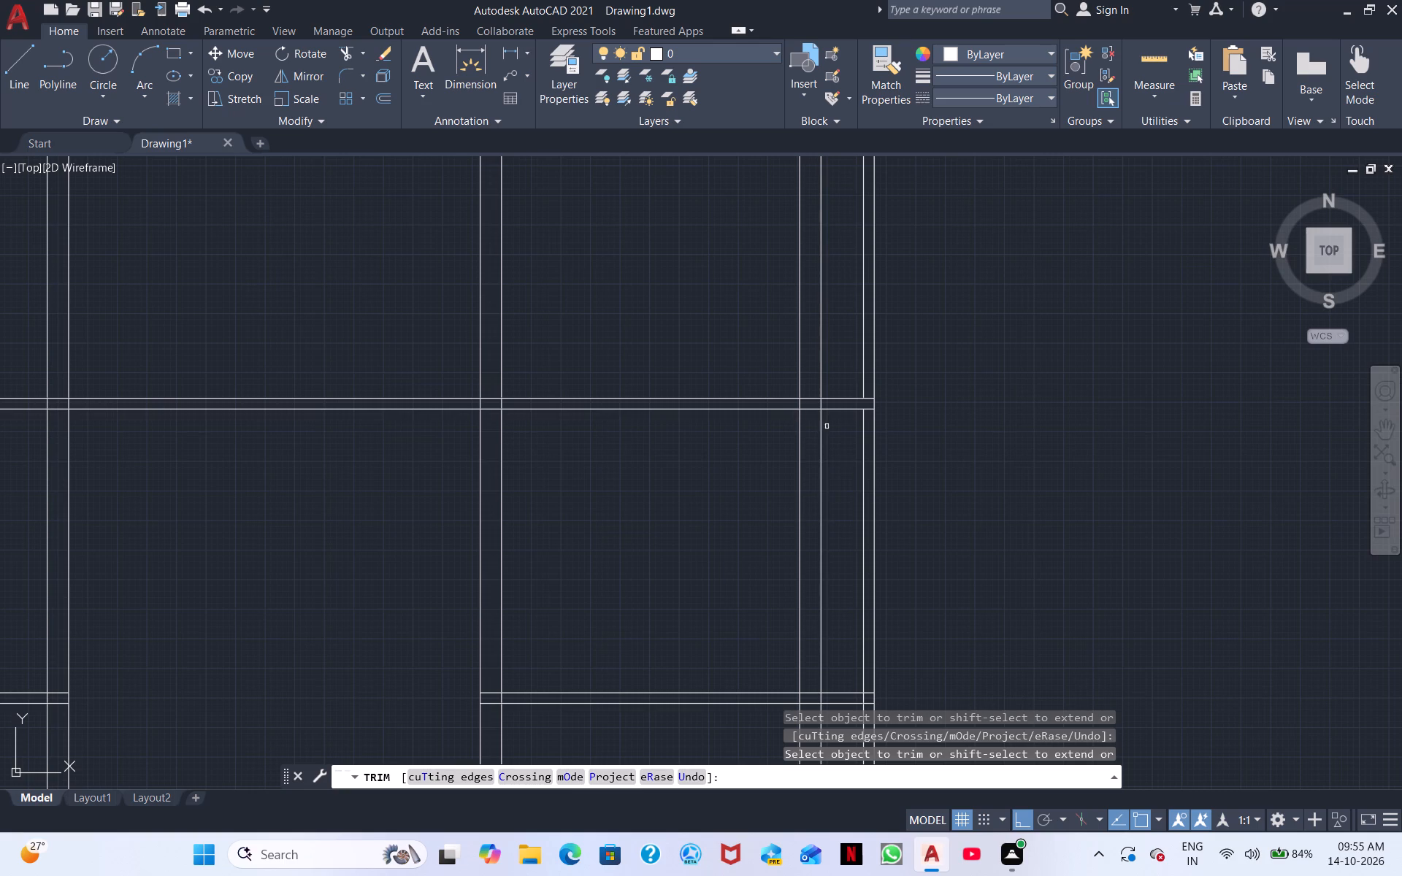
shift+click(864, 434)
Trim the fourth vertical wall's west line where it crosses the second and third horizontal walls from the top, and end Trim.
scroll(787, 394, up, 1)
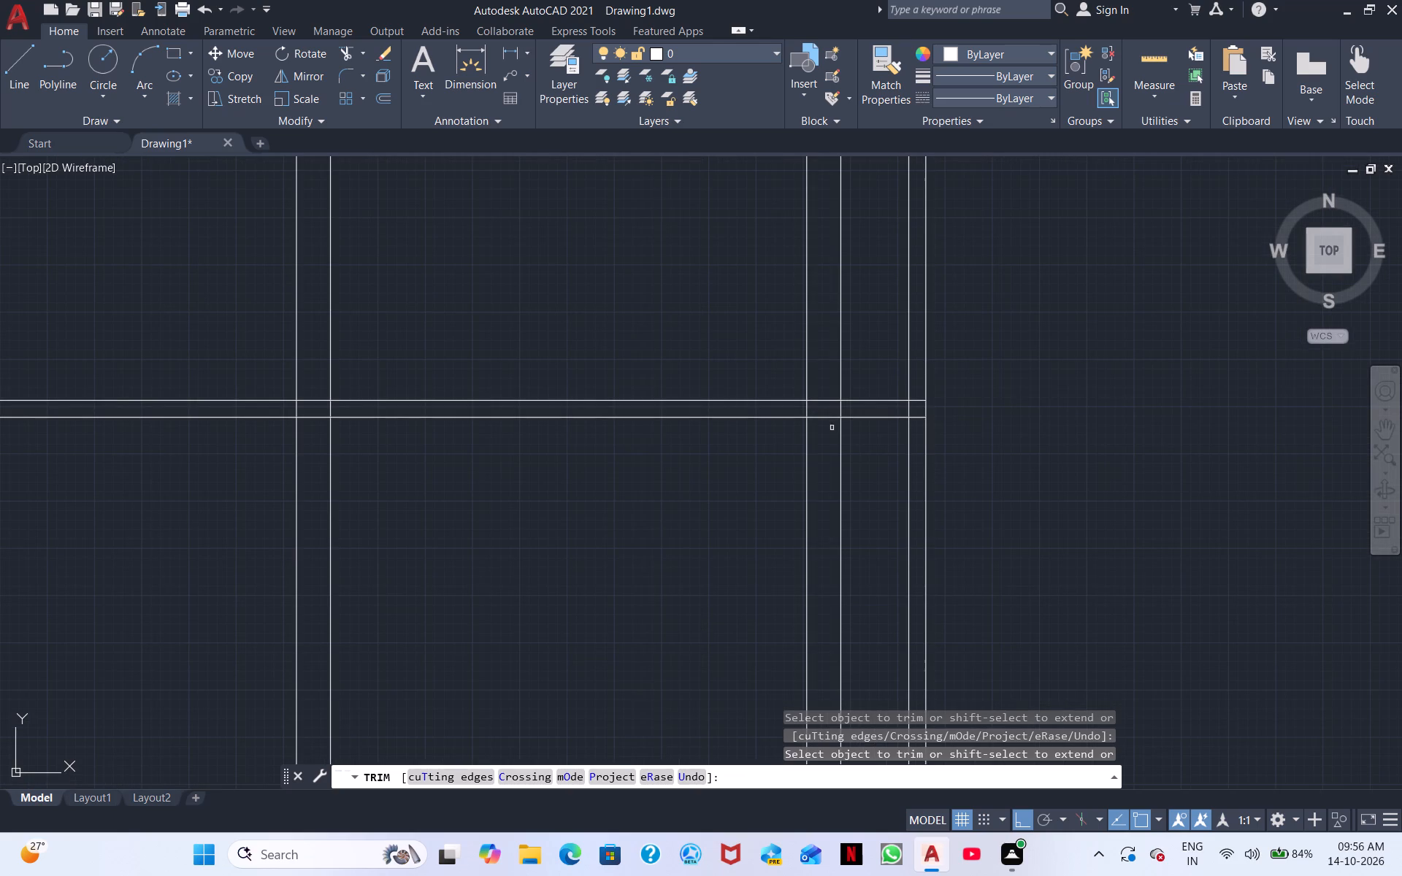
click(808, 408)
middle_drag(612, 547, 578, 264)
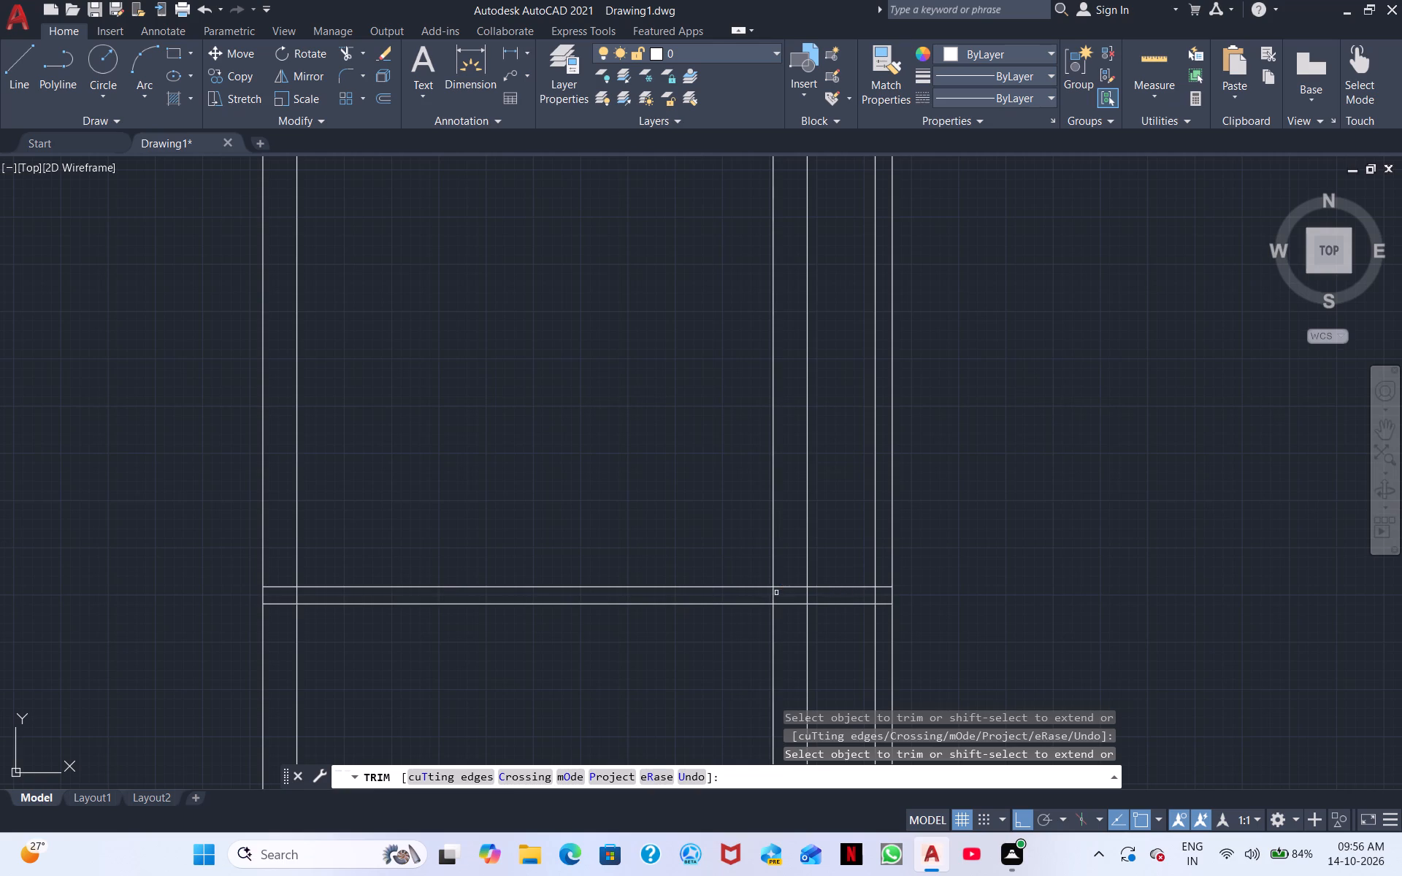
click(775, 593)
scroll(688, 447, down, 2)
middle_drag(640, 441, 743, 533)
scroll(729, 542, up, 1)
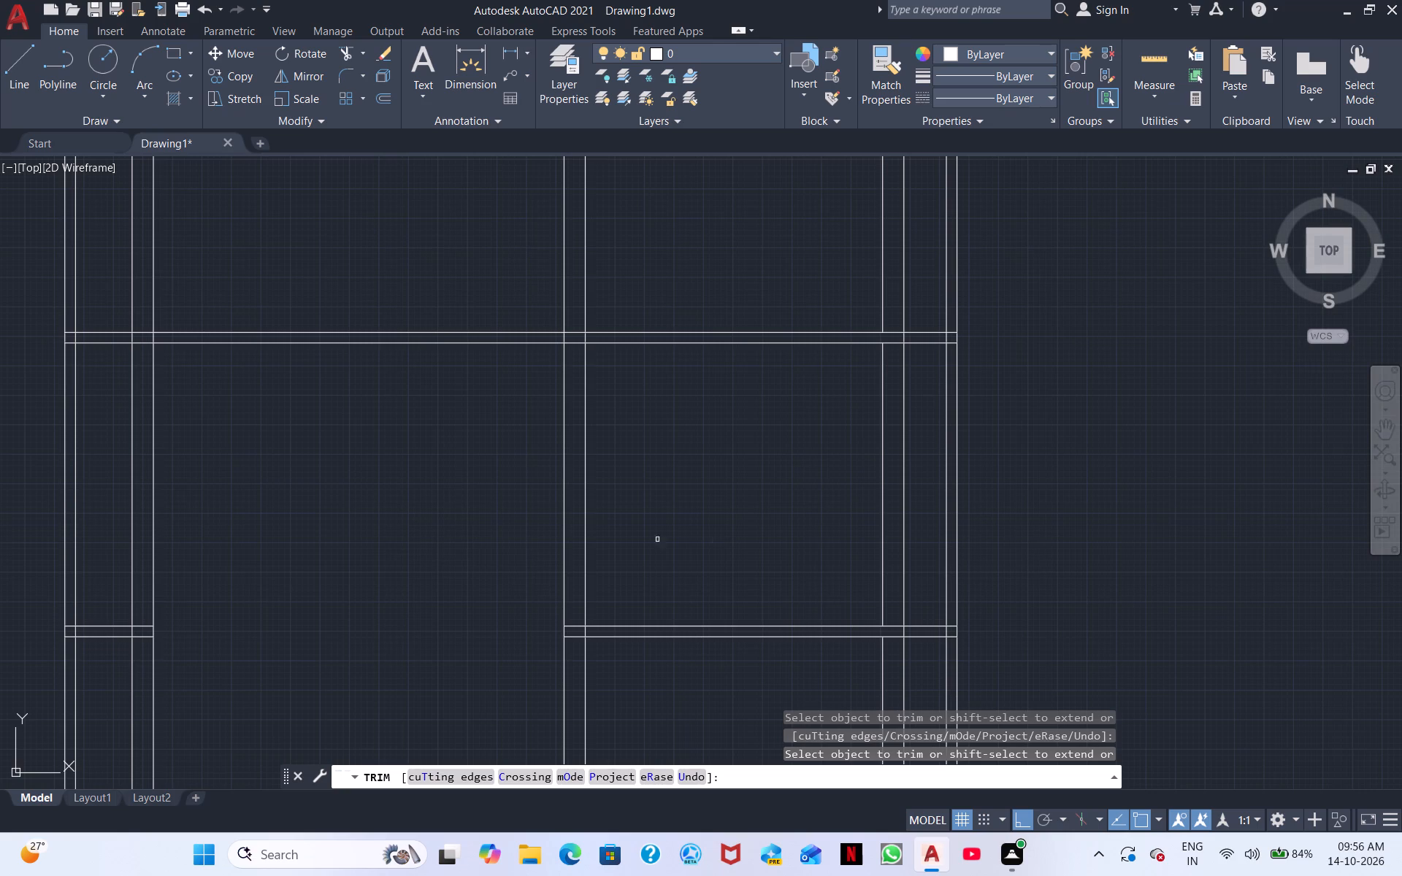
right_click(659, 497)
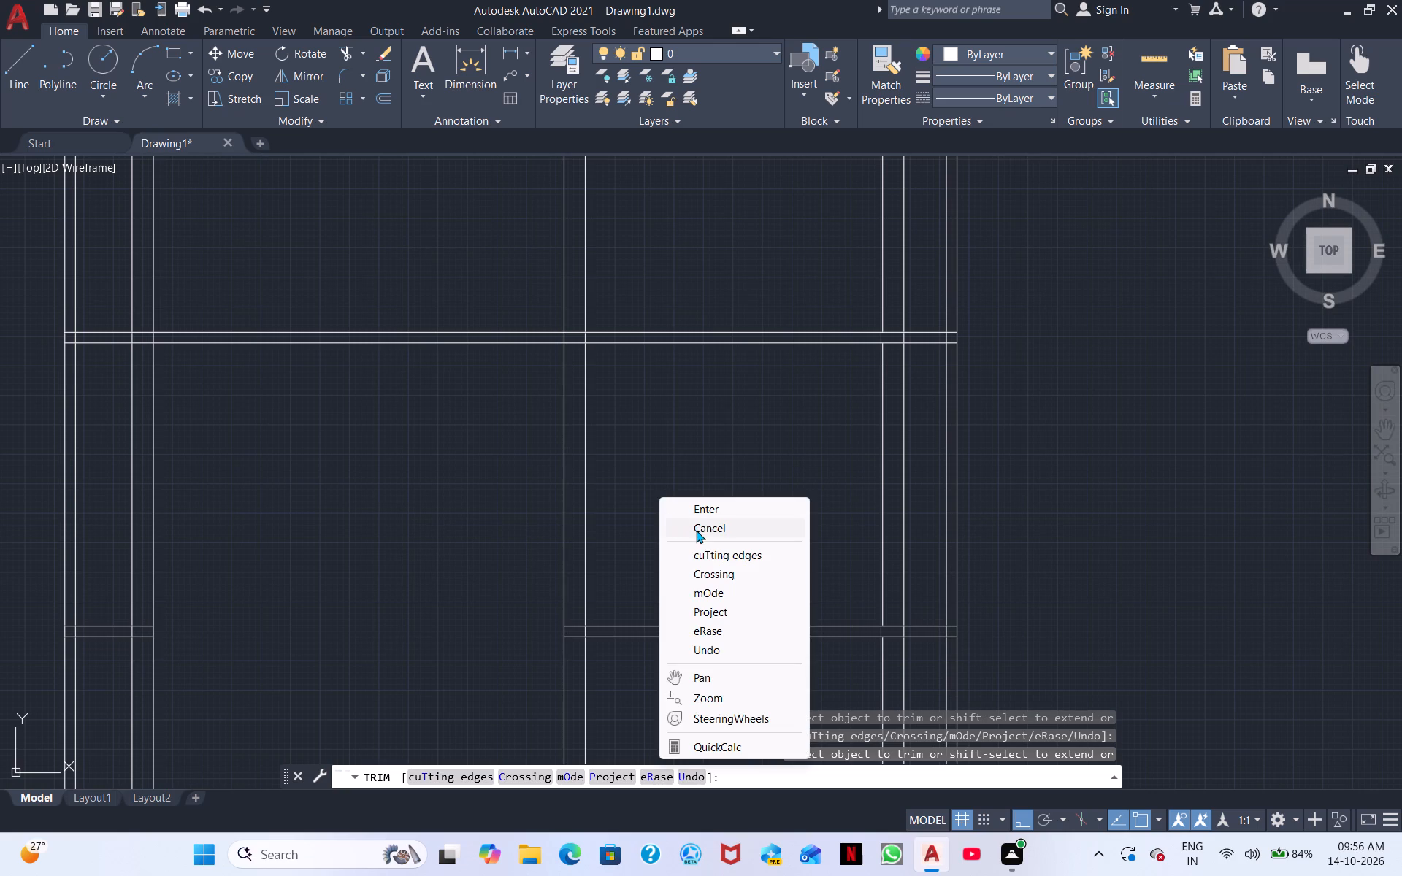
click(696, 530)
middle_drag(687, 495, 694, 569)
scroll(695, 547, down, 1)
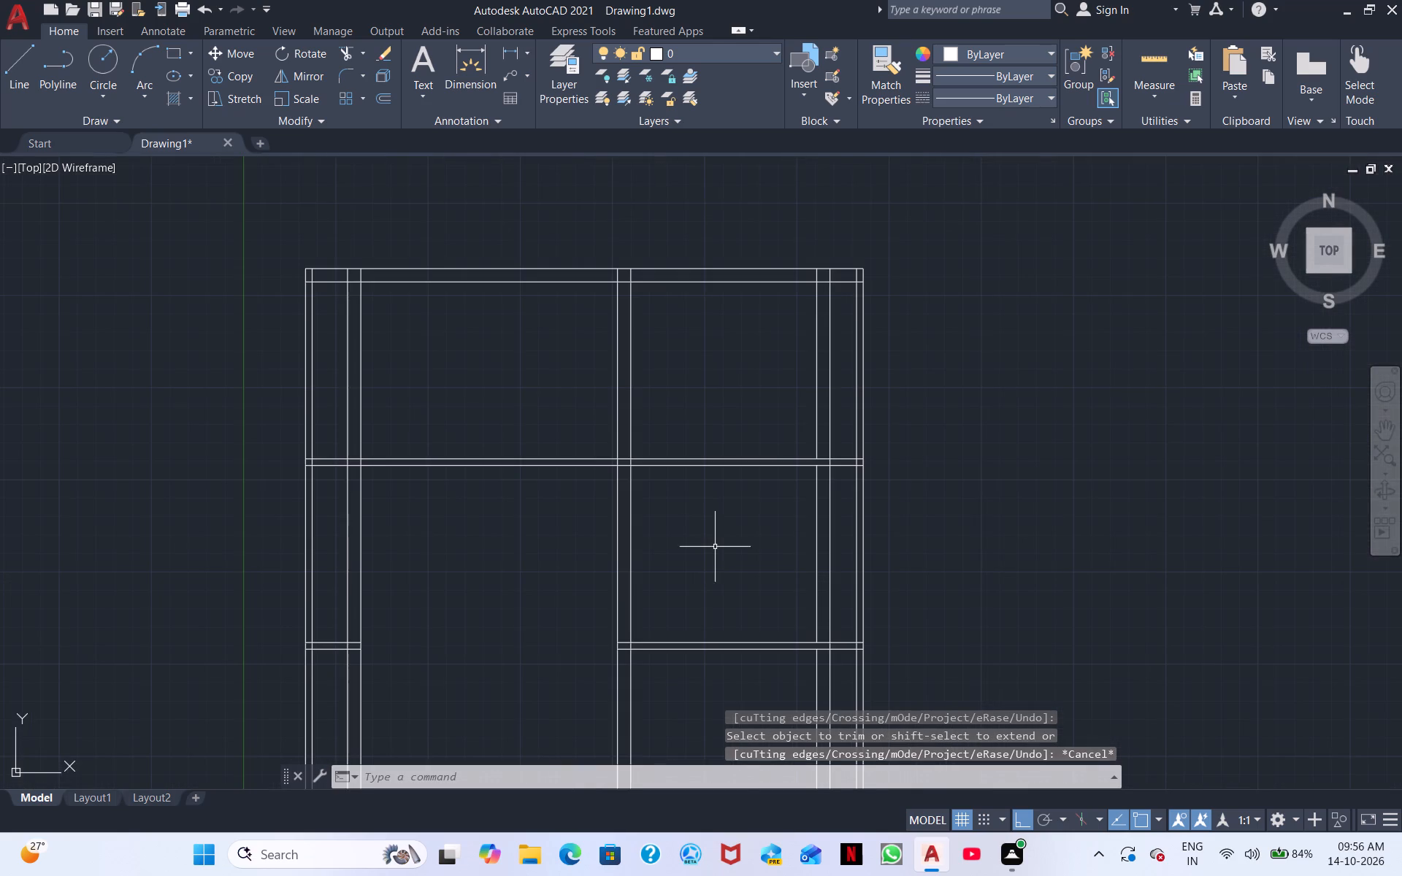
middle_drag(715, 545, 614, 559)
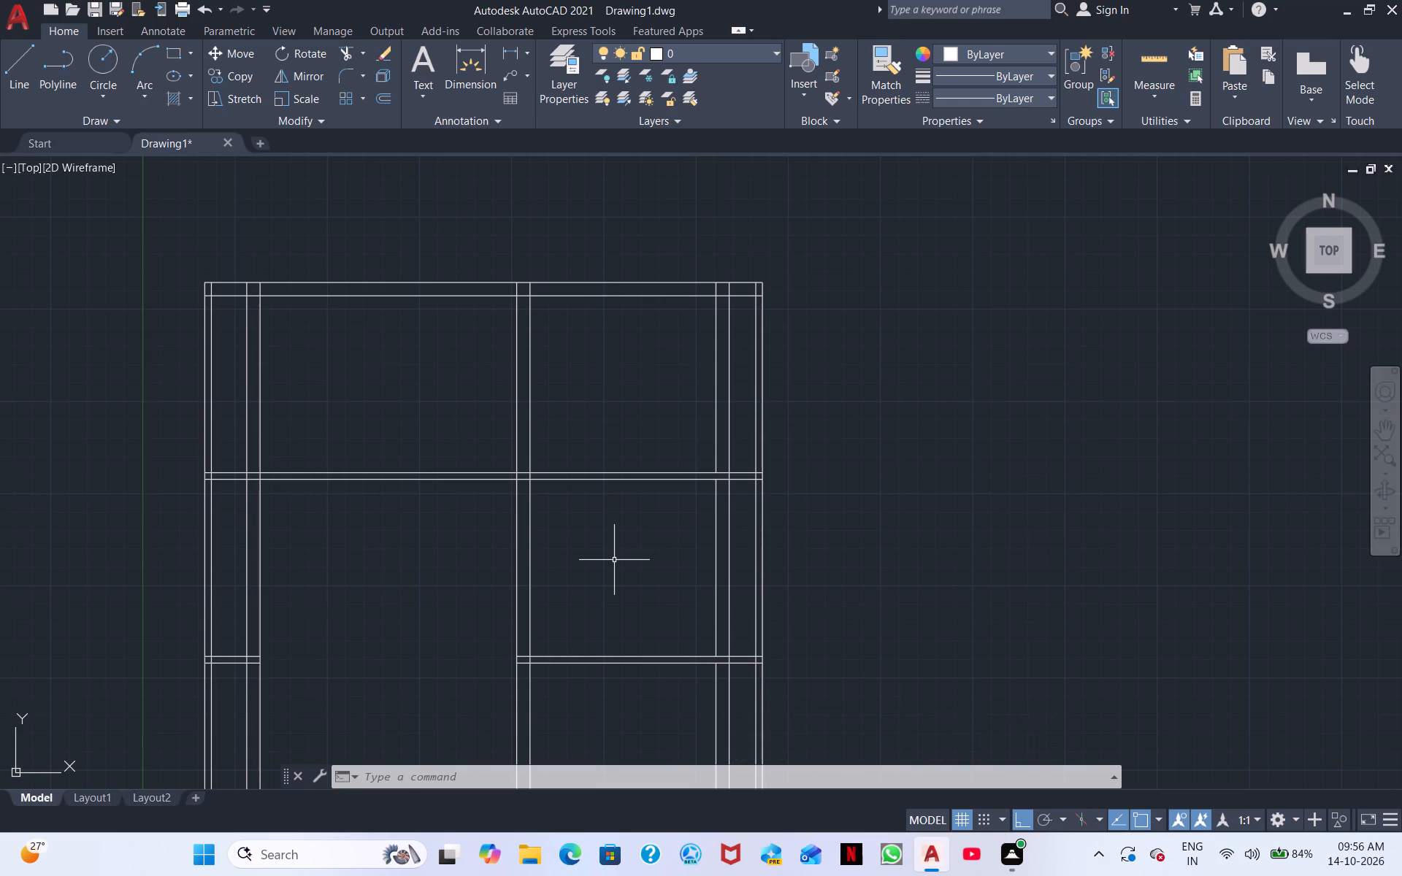
Trim the third vertical wall's west line where it crosses the top wall and the second horizontal wall from the top, and end Trim.
middle_drag(367, 545, 647, 586)
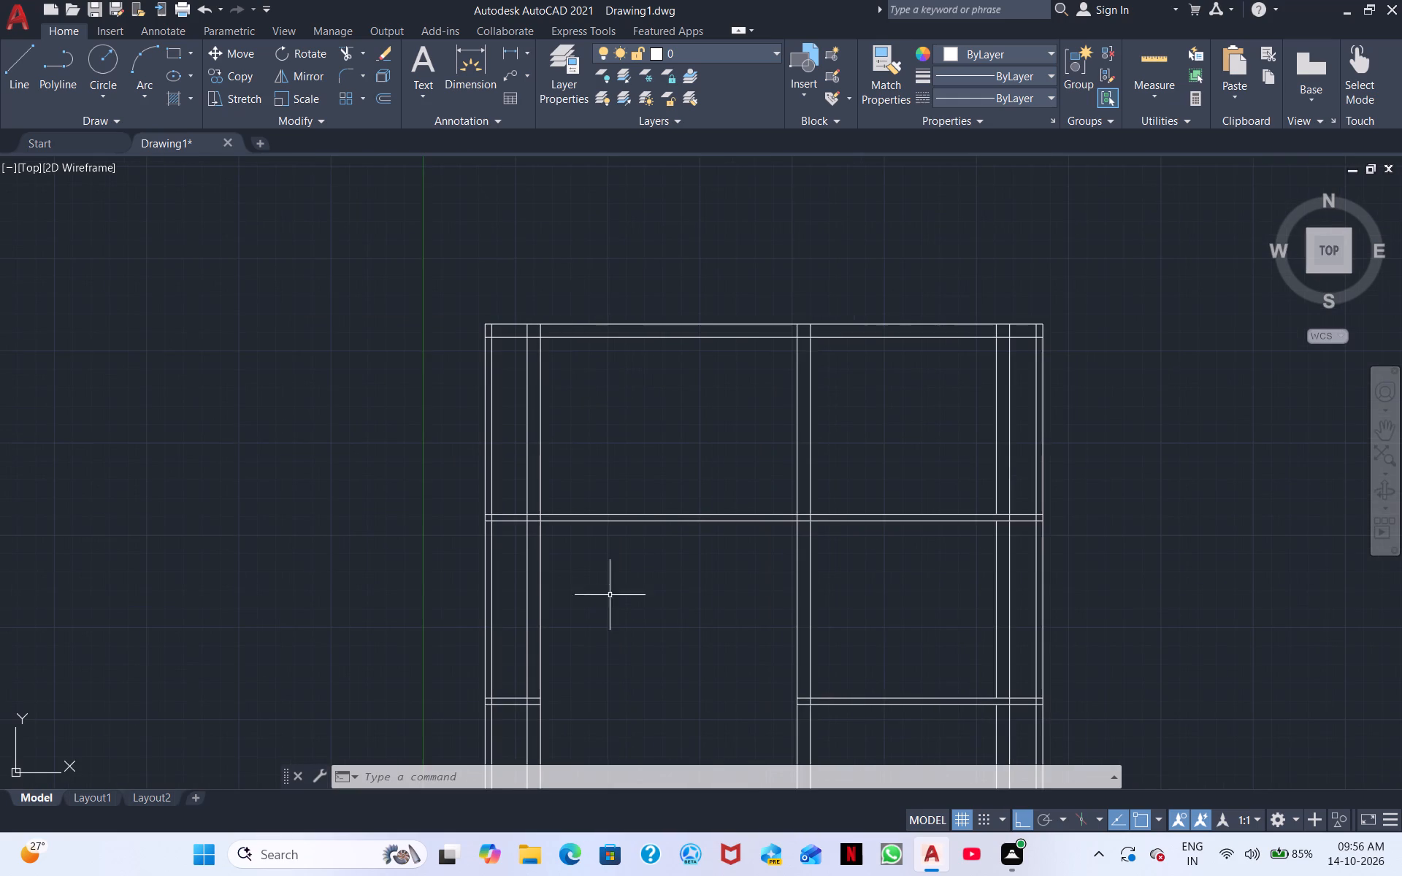
middle_drag(626, 610, 613, 672)
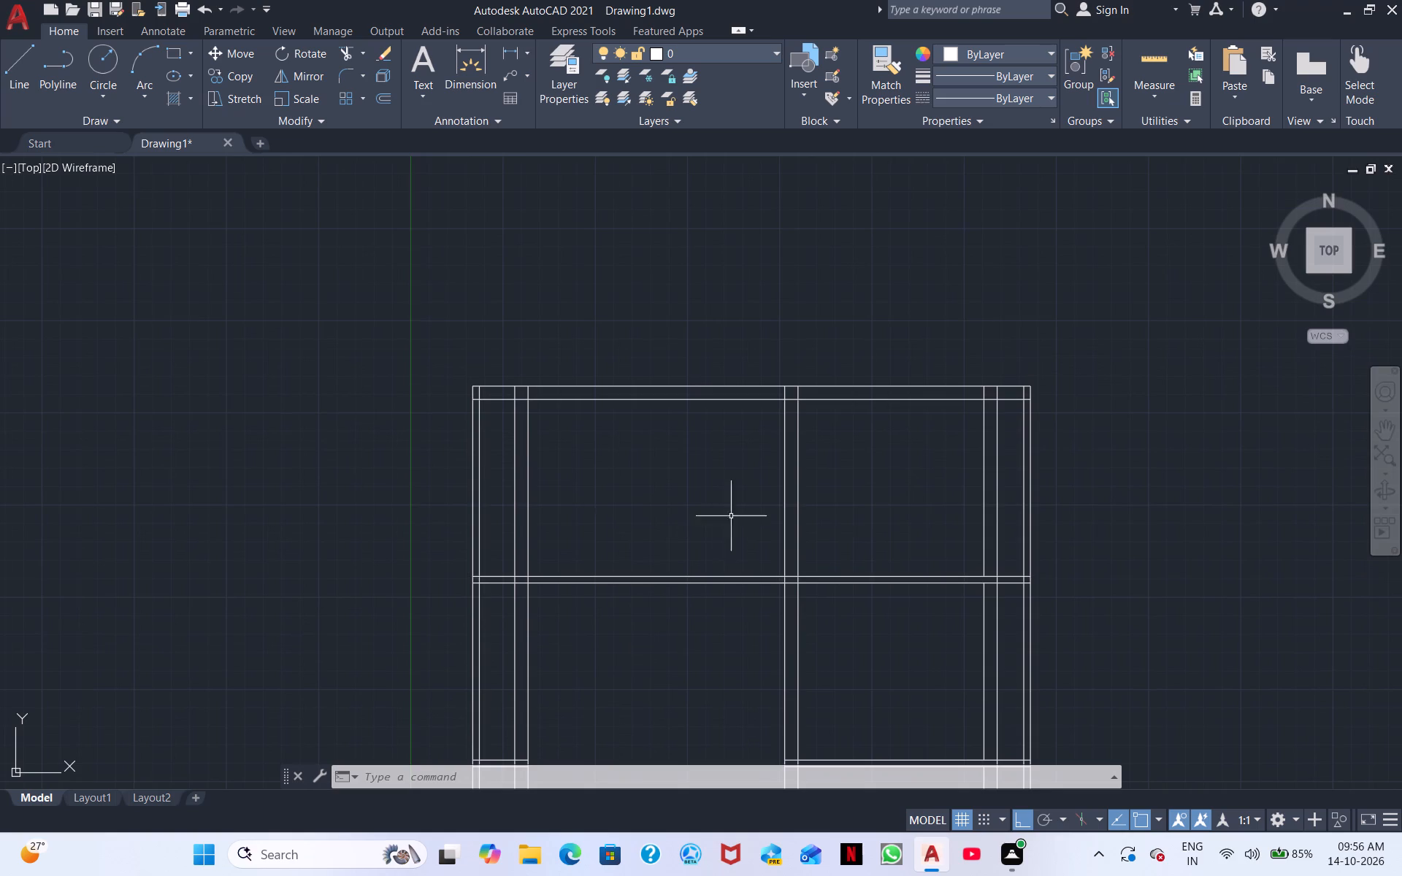
scroll(783, 432, up, 1)
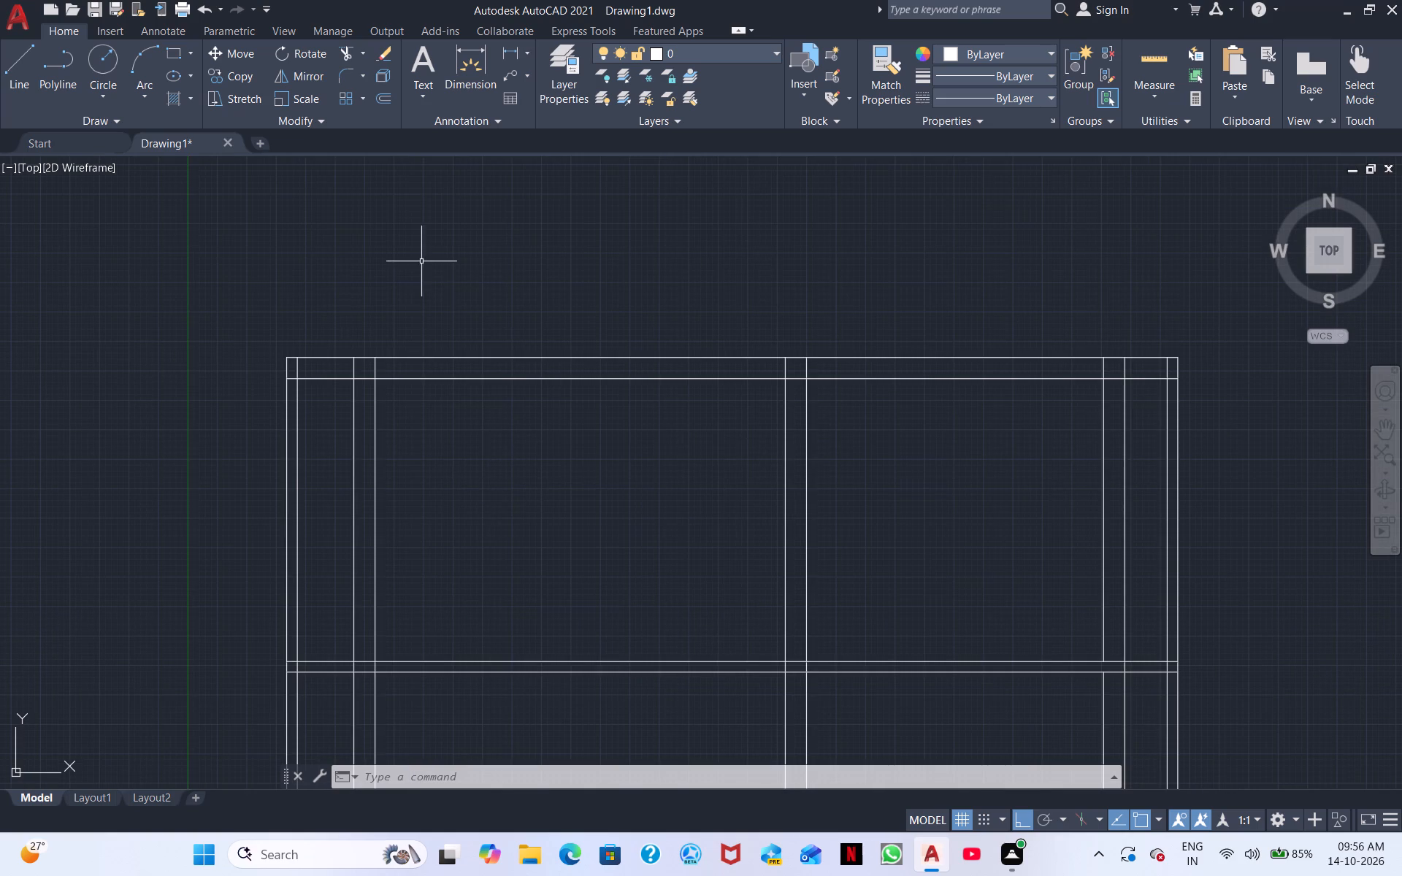
key(space)
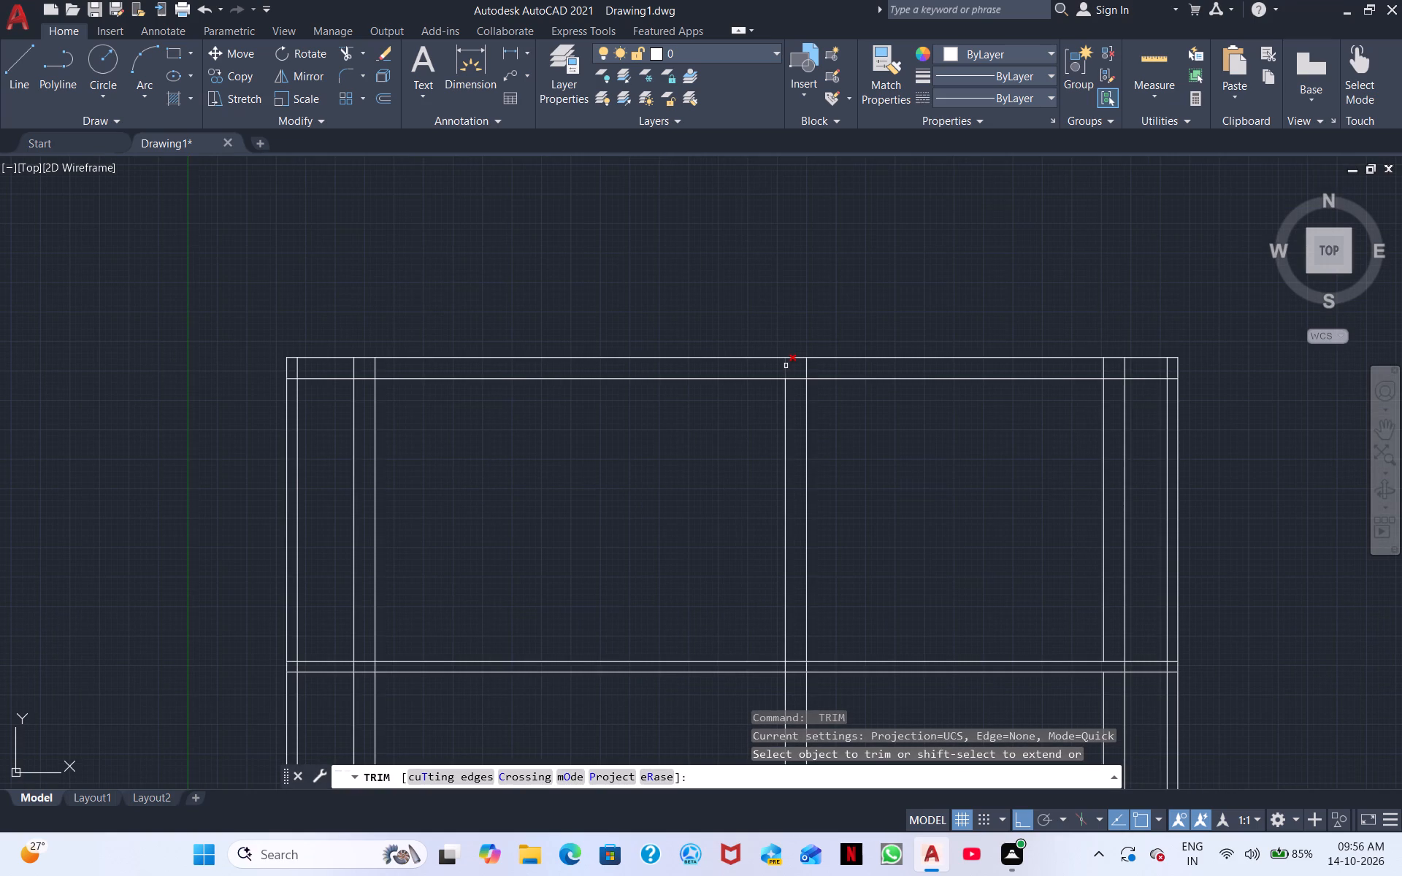
click(786, 366)
scroll(770, 681, up, 2)
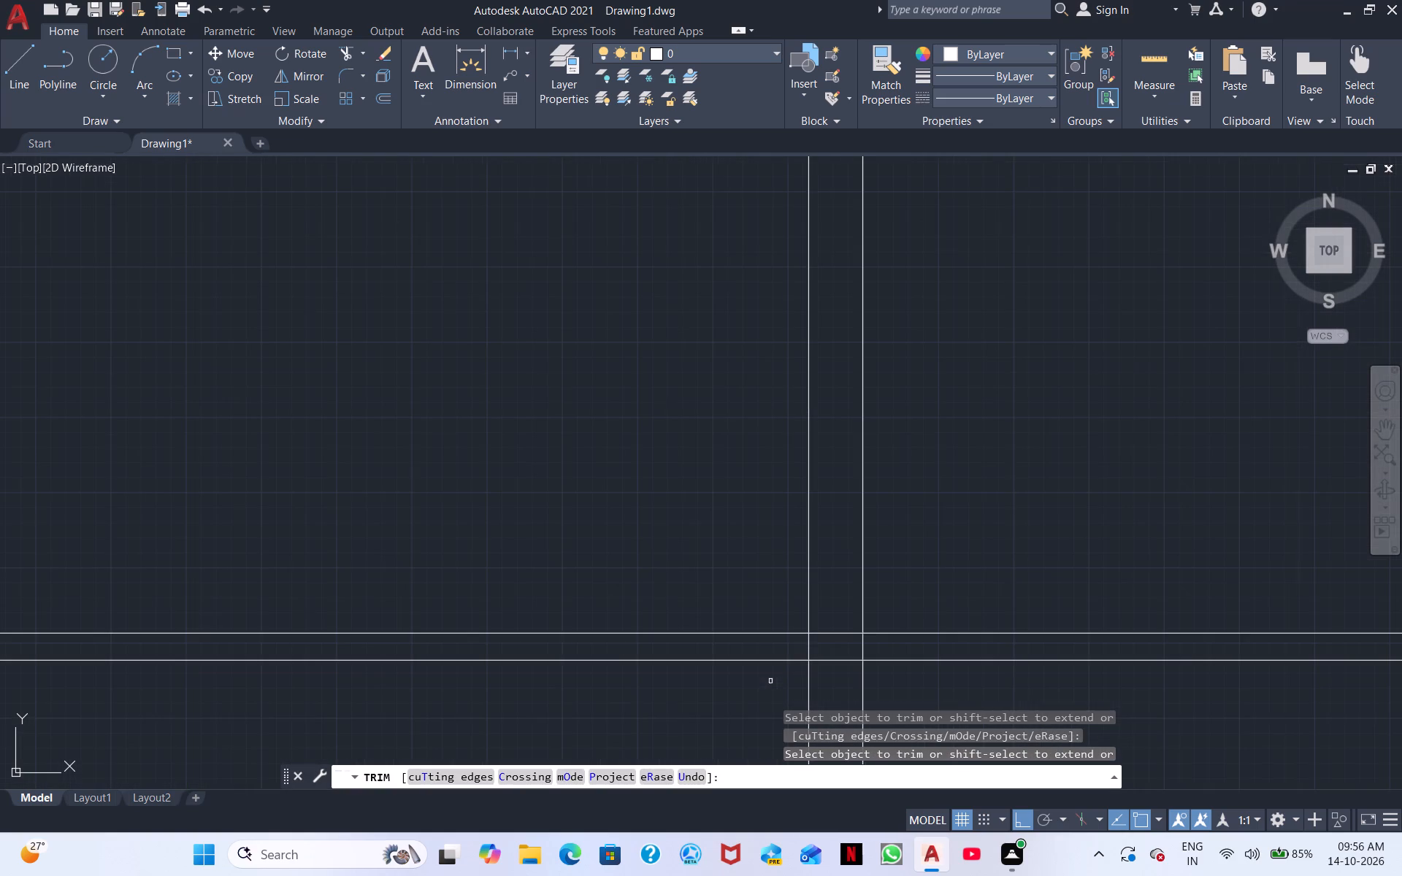
click(808, 653)
key(Escape)
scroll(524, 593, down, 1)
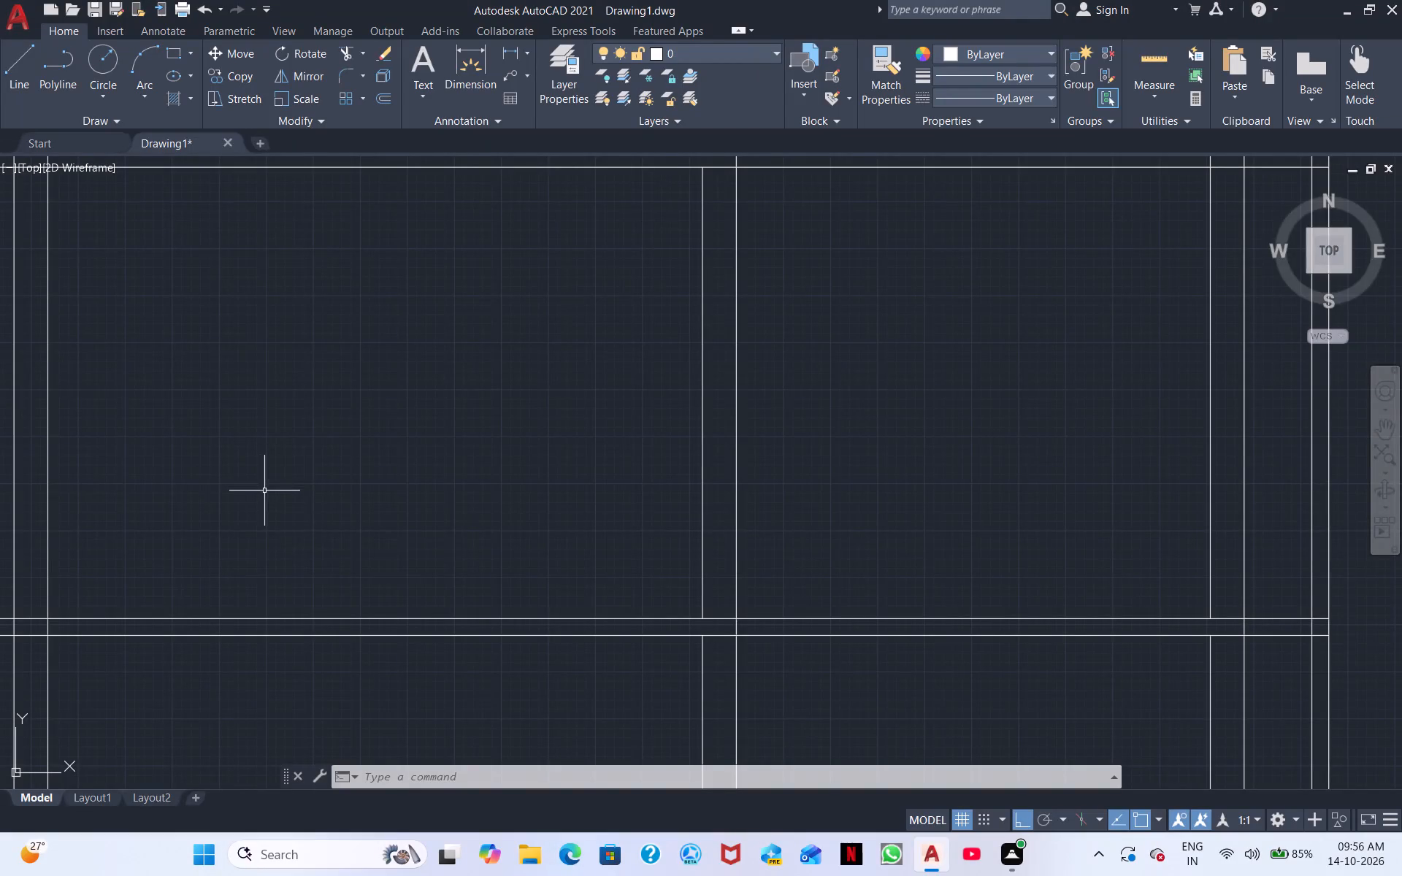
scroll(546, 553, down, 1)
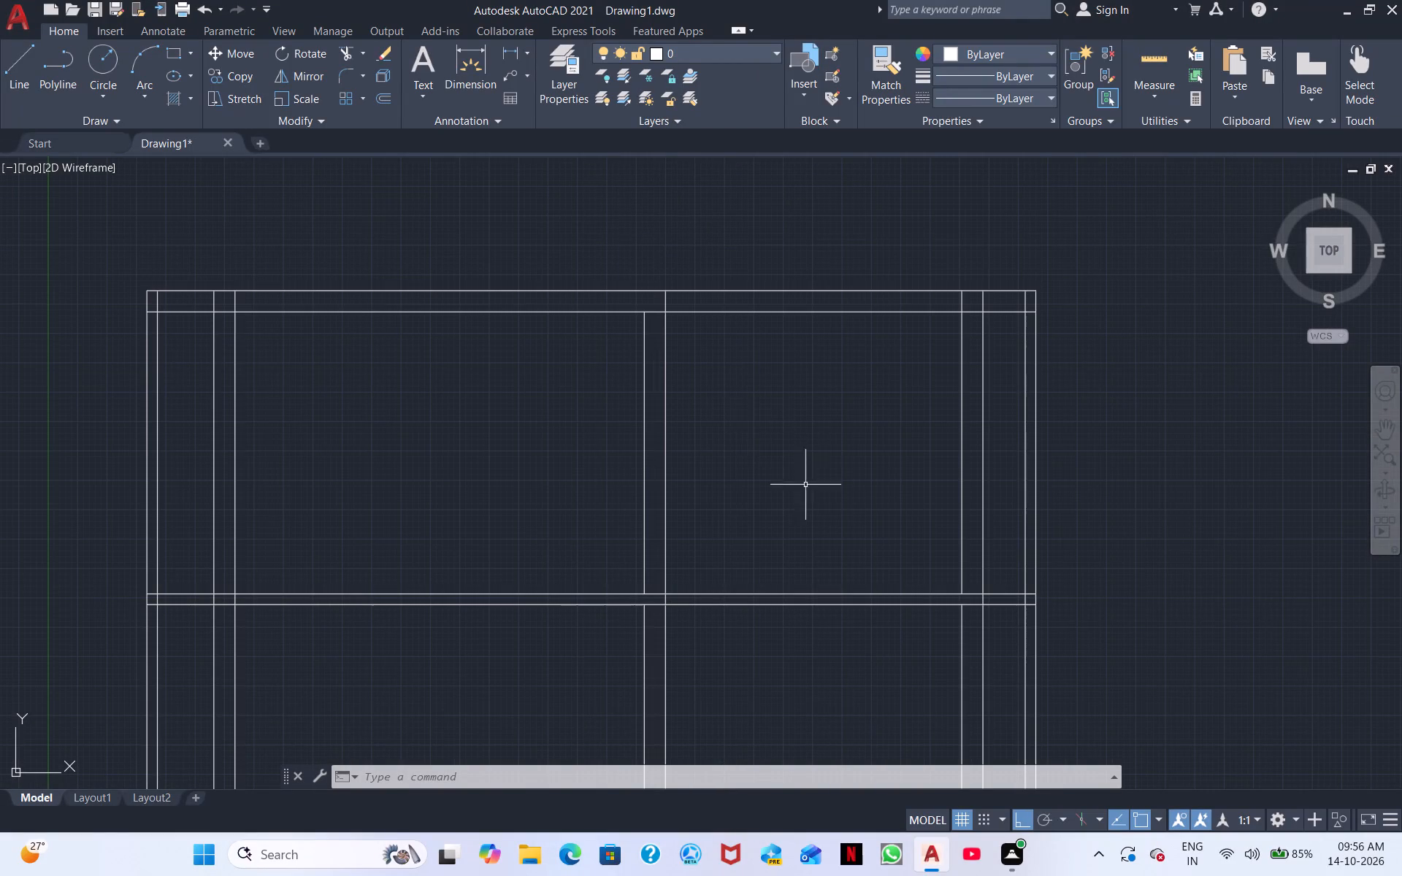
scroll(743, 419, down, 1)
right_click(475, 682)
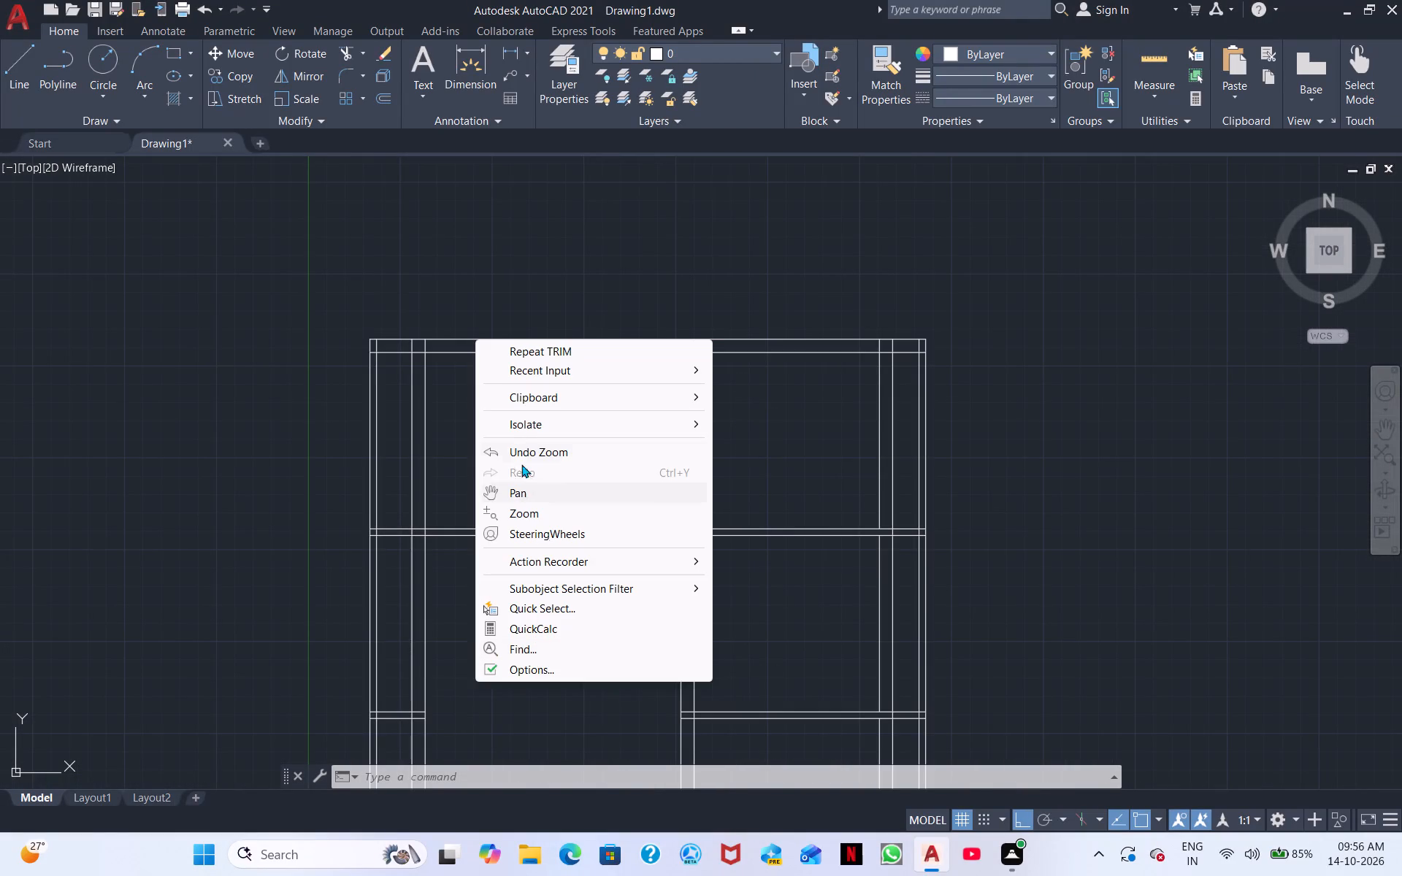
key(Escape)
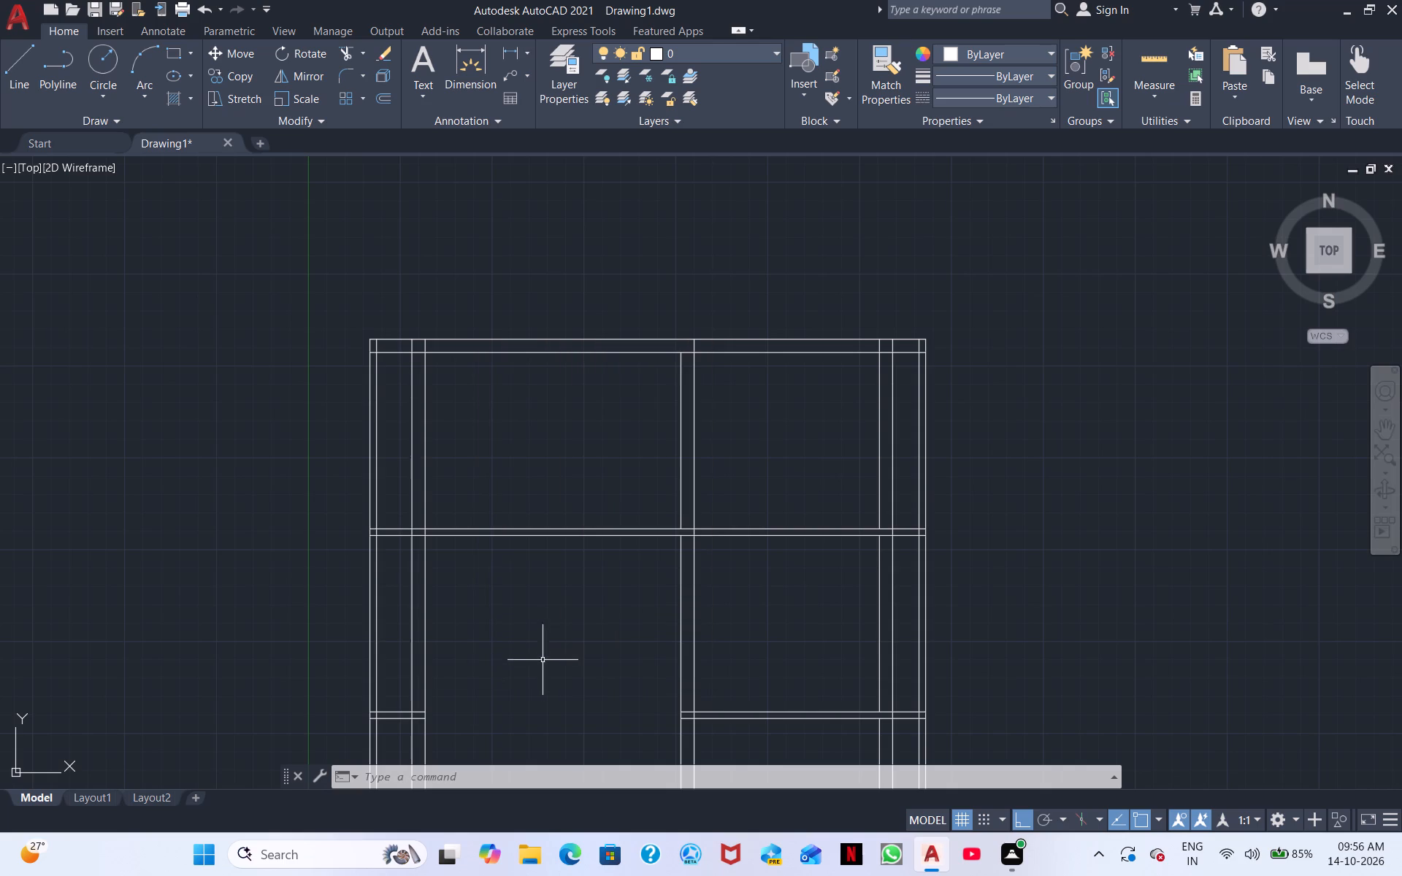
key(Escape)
Draw a vertical line from the second horizontal wall's lower line to the top wall's inner line, between the second and third vertical walls.
click(21, 61)
scroll(360, 384, up, 2)
middle_drag(584, 475, 241, 266)
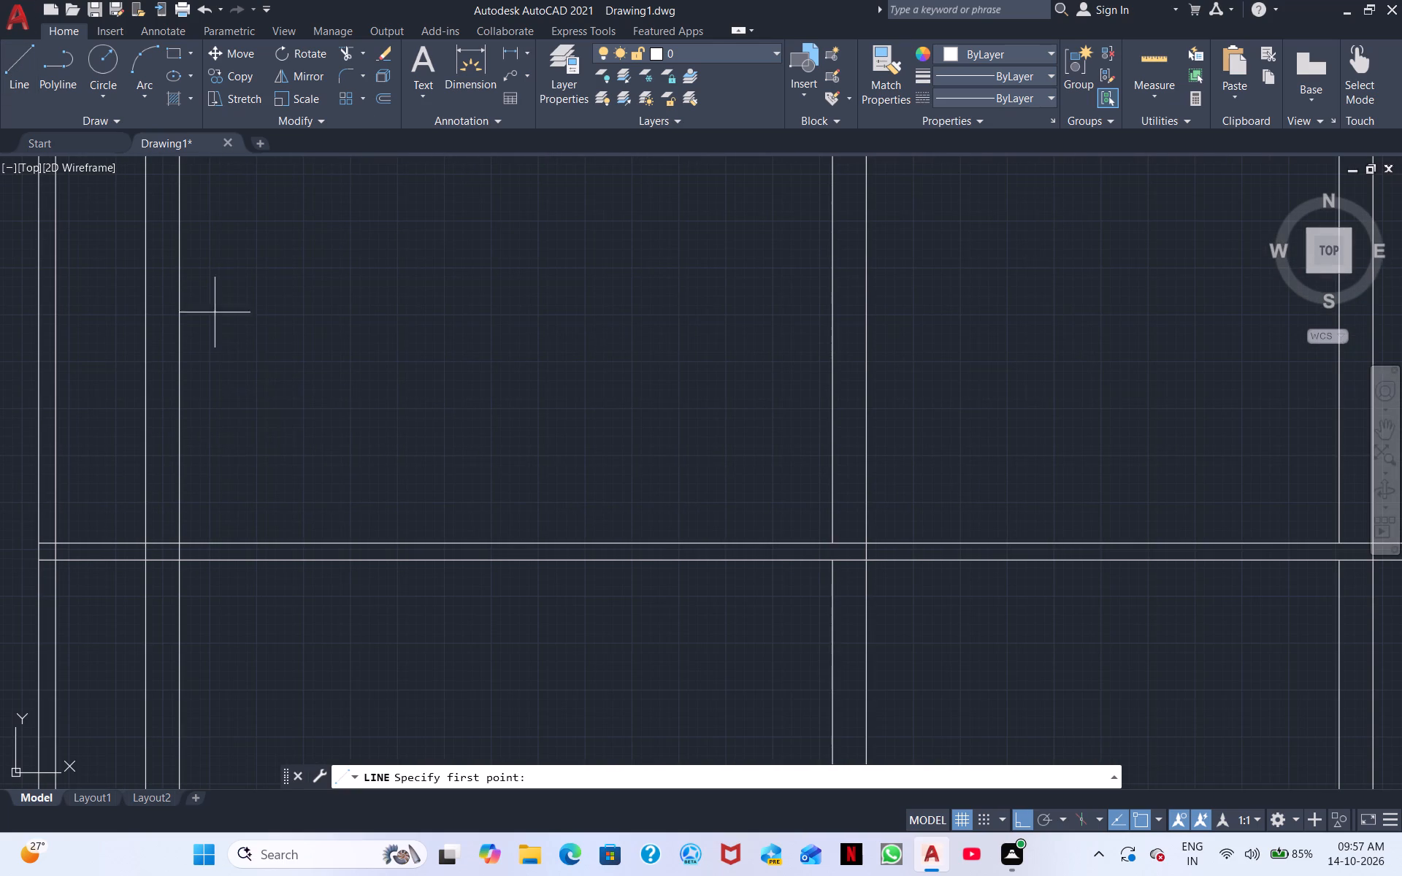
click(323, 561)
click(325, 542)
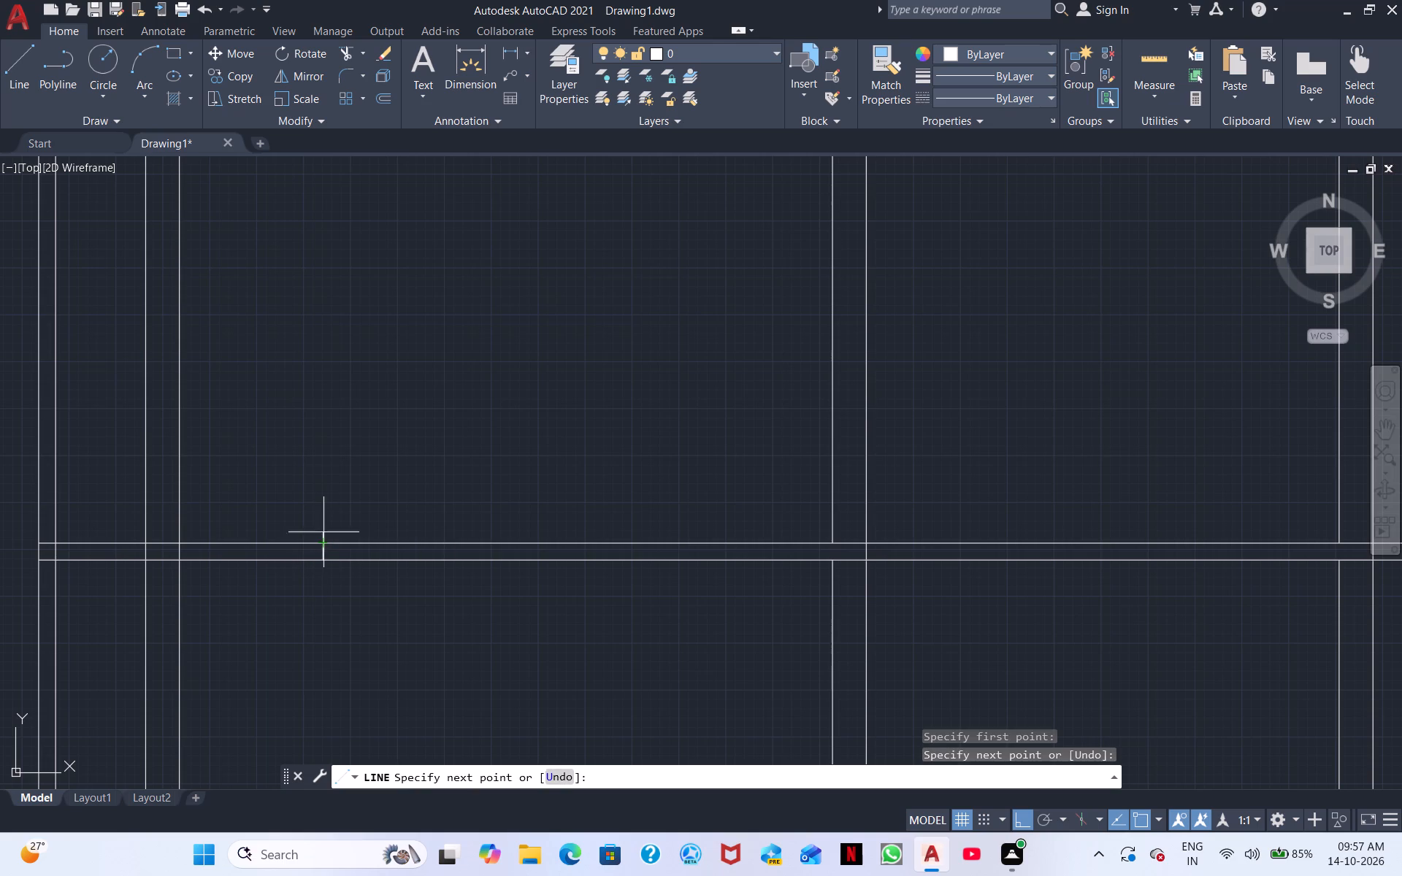
scroll(323, 388, down, 2)
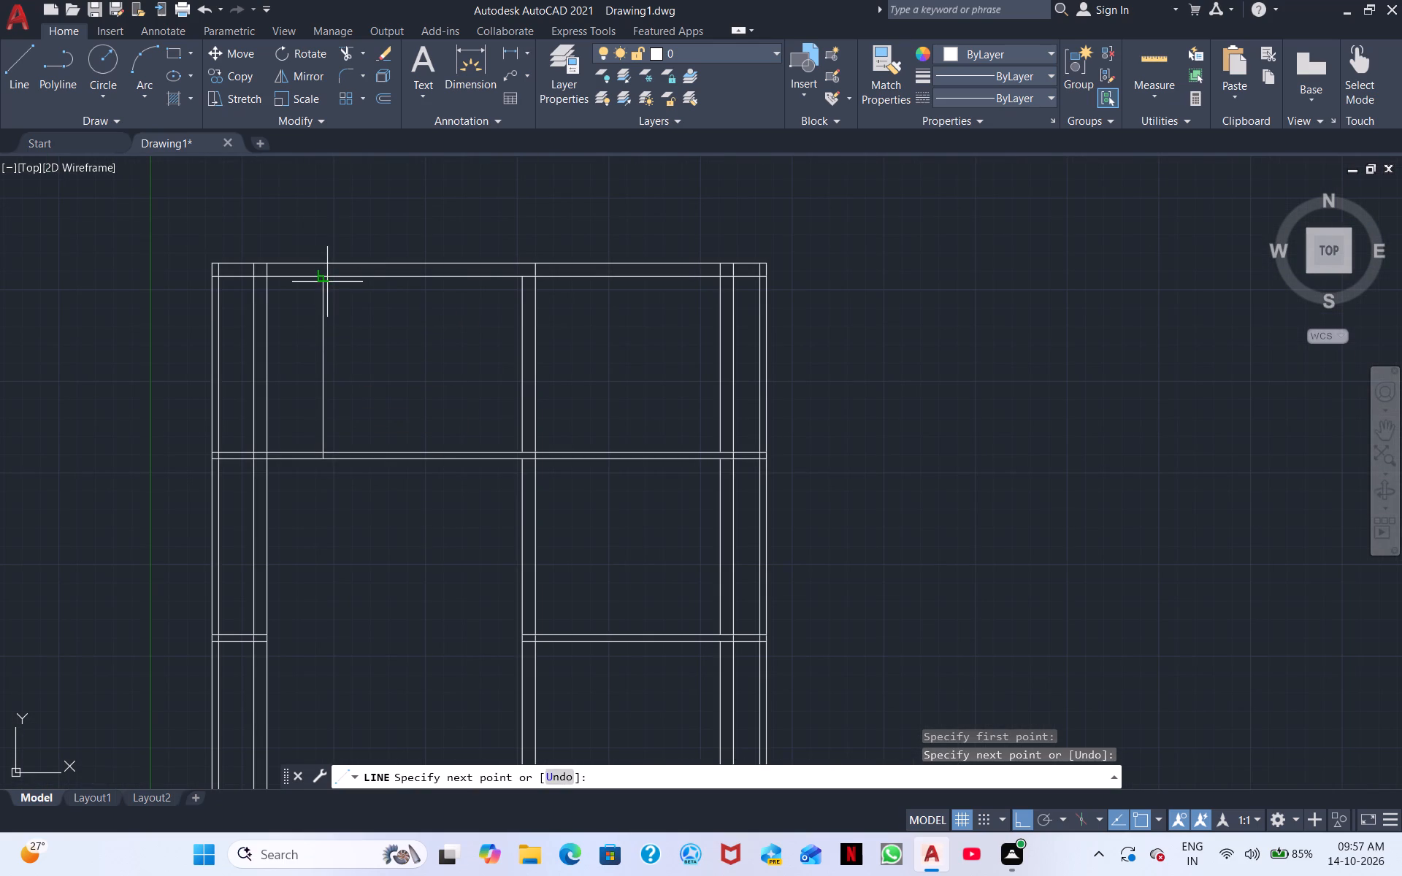
click(325, 275)
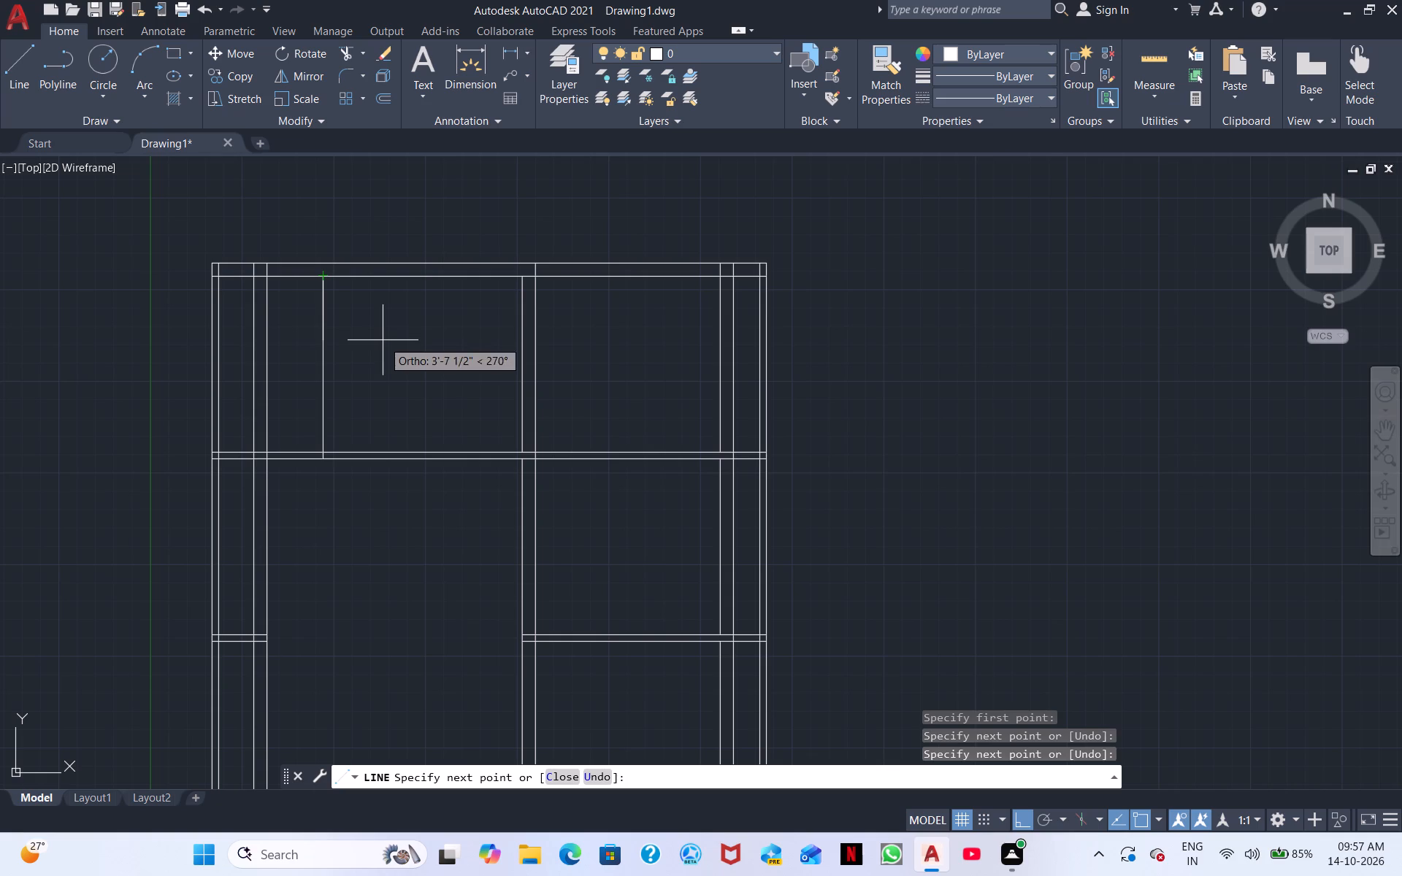
click(16, 56)
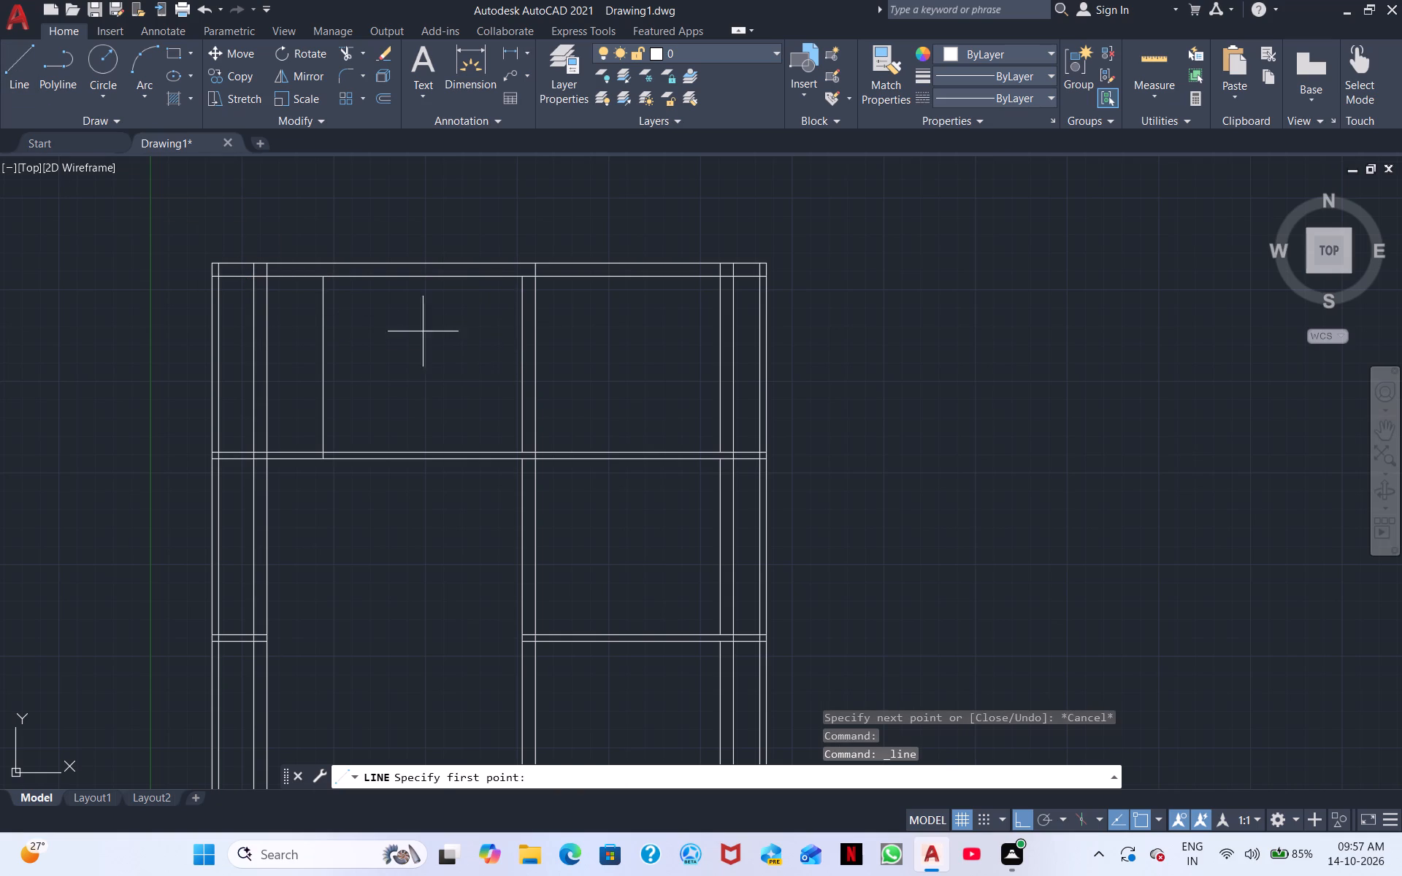
key(Escape)
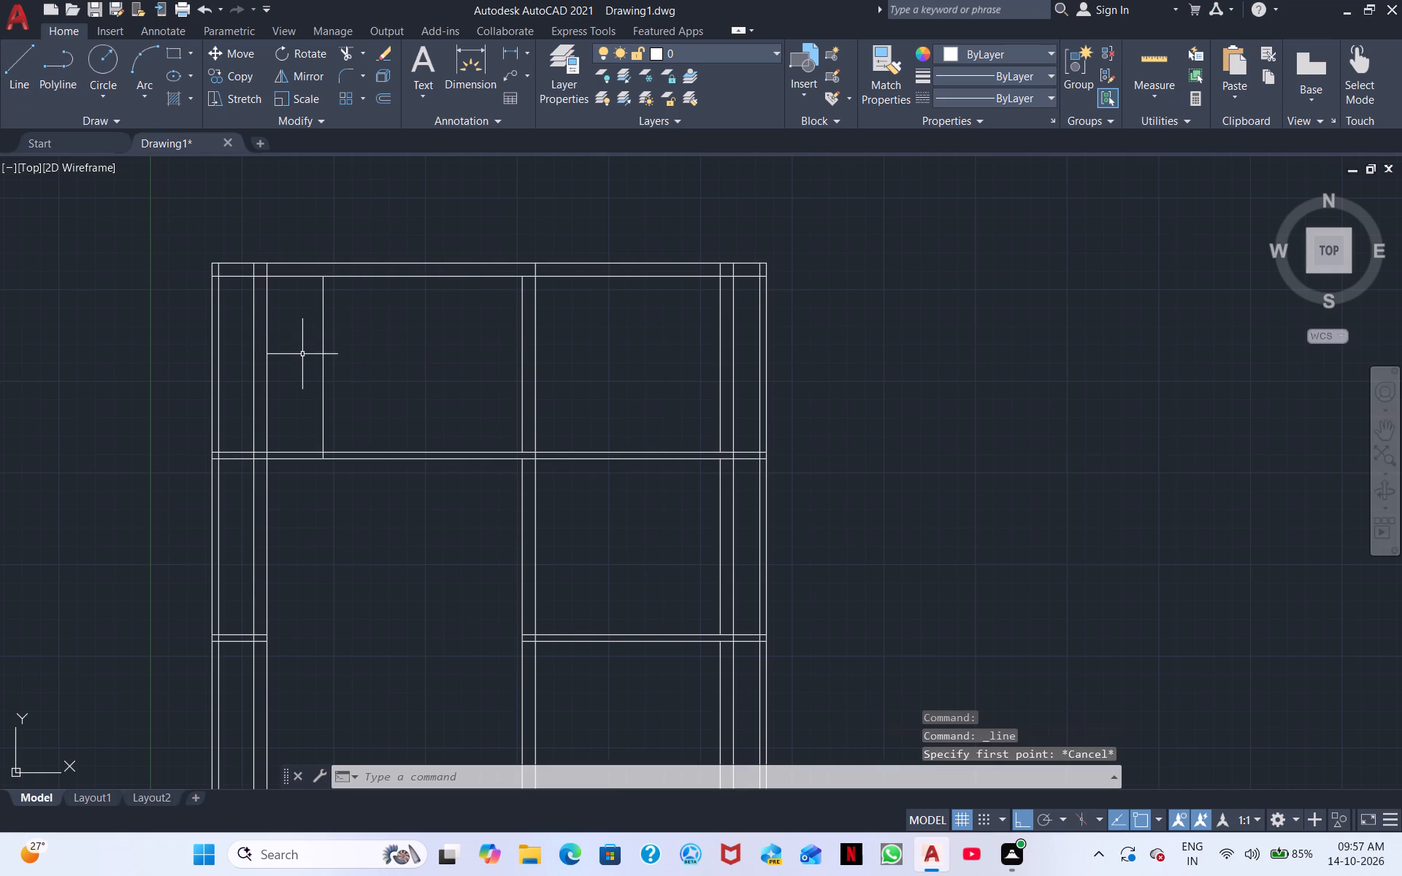
Extend the third vertical wall's west line back up to the top wall's outer line.
text(O)
key(space)
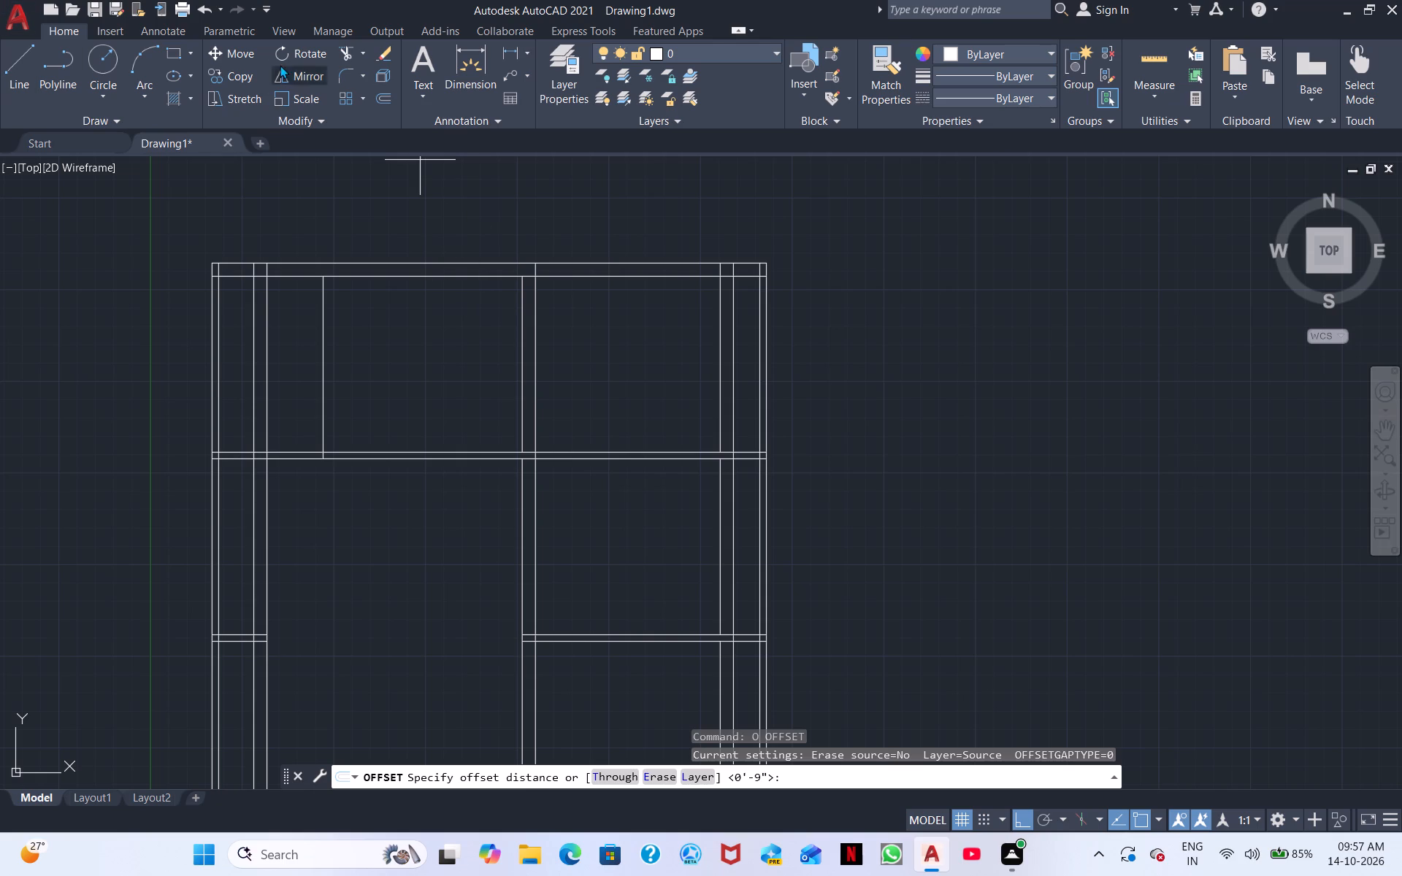
click(347, 55)
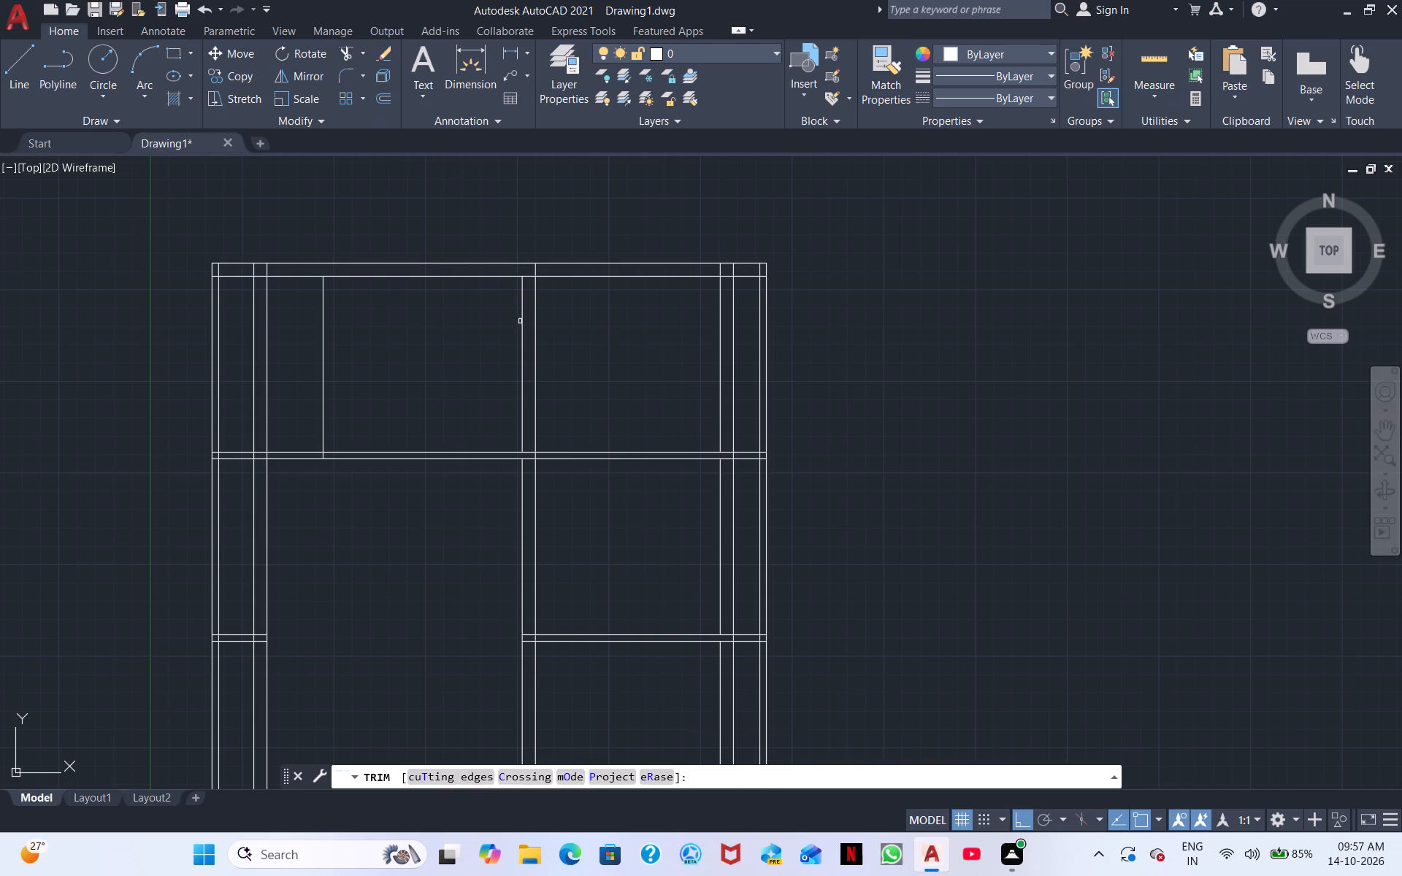
shift+double_click(521, 326)
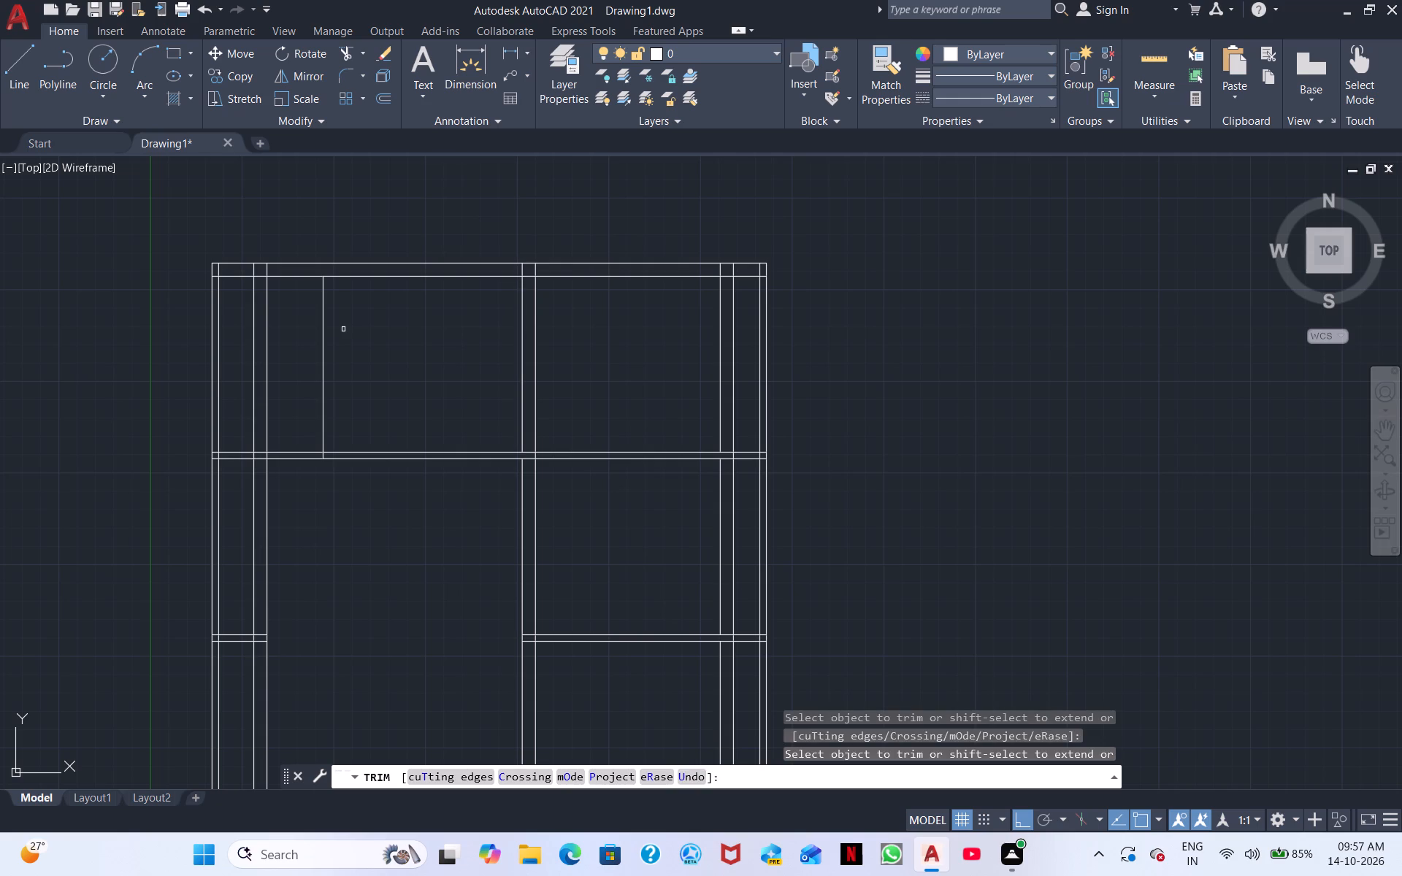
key(Escape)
Offset the third vertical wall's west line 4'2" to the west in the top room, and end Offset.
key(o)
key(space)
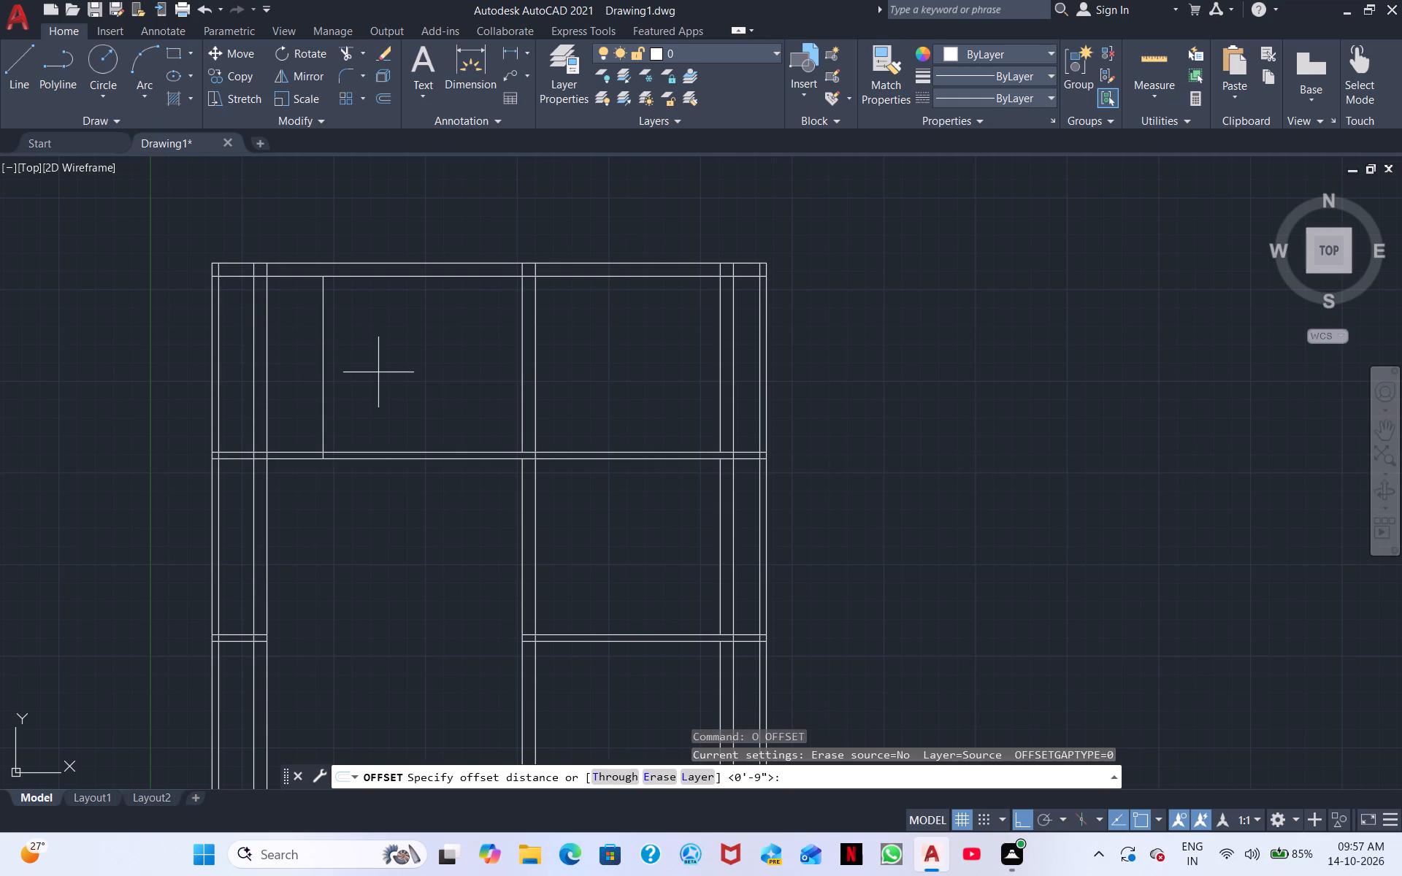
text(4')
text(2")
key(Return)
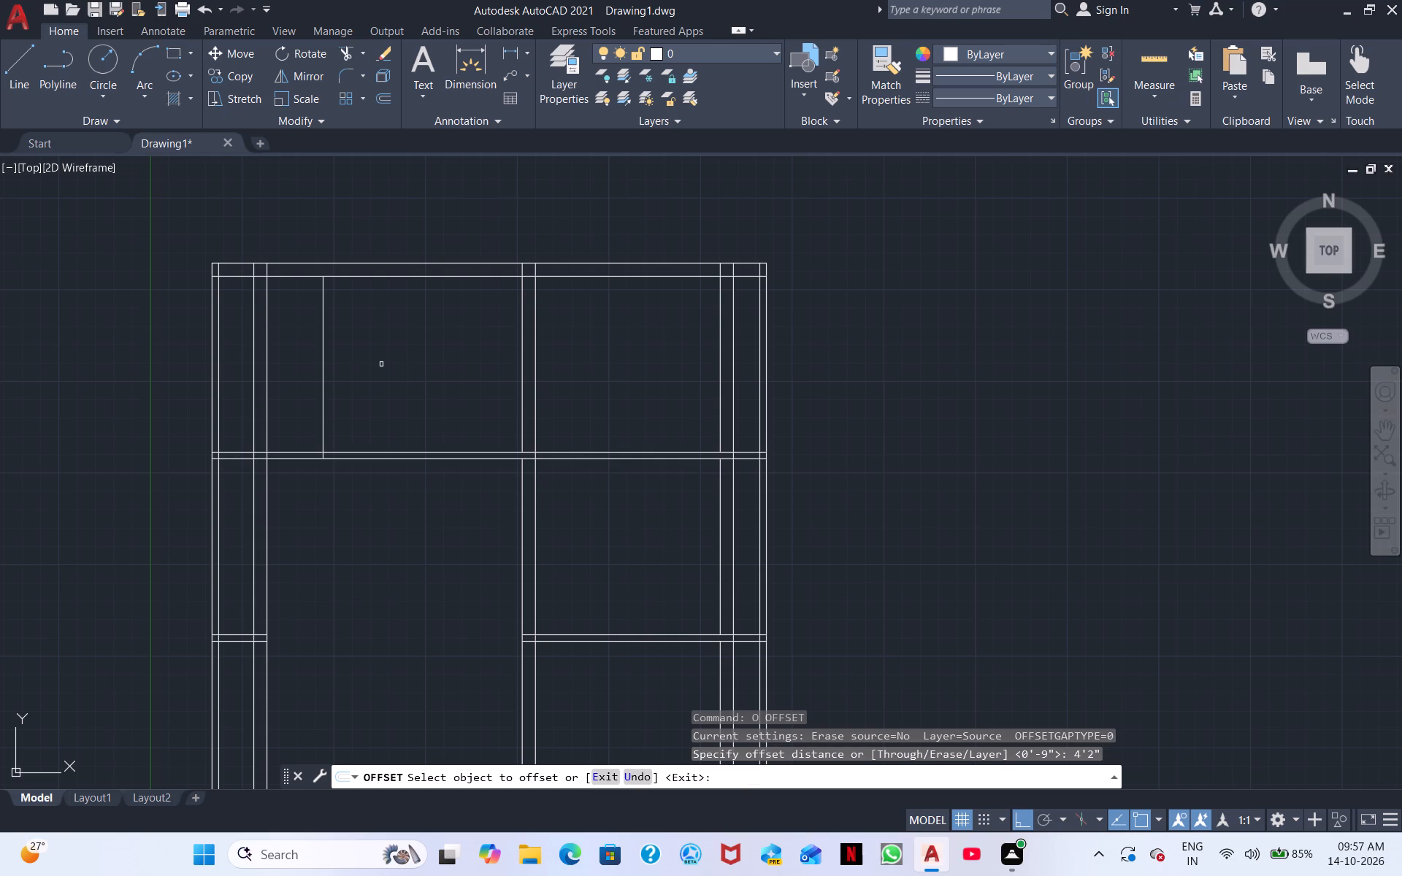
click(521, 352)
click(464, 358)
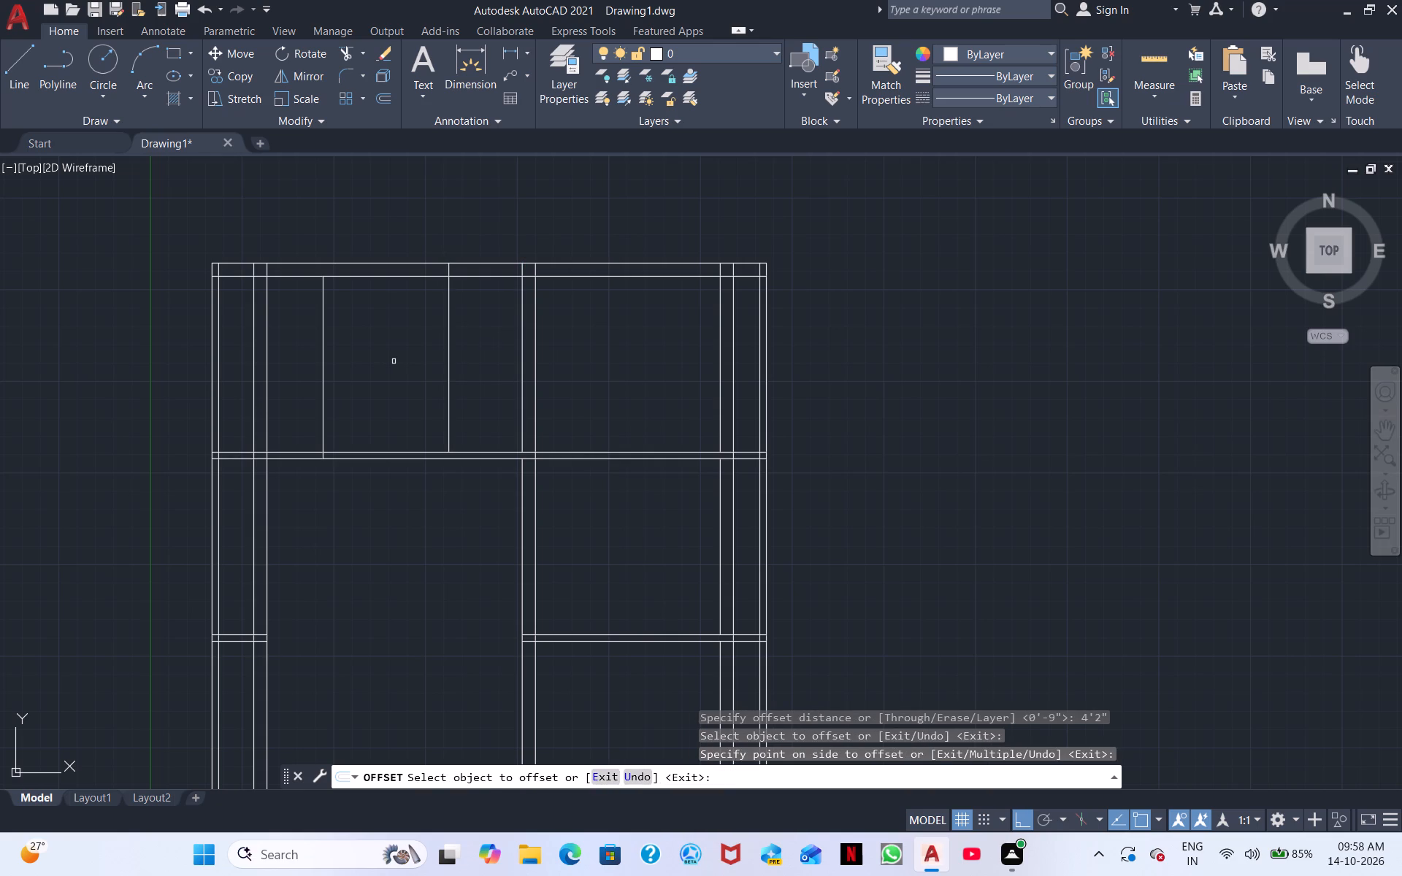
key(space)
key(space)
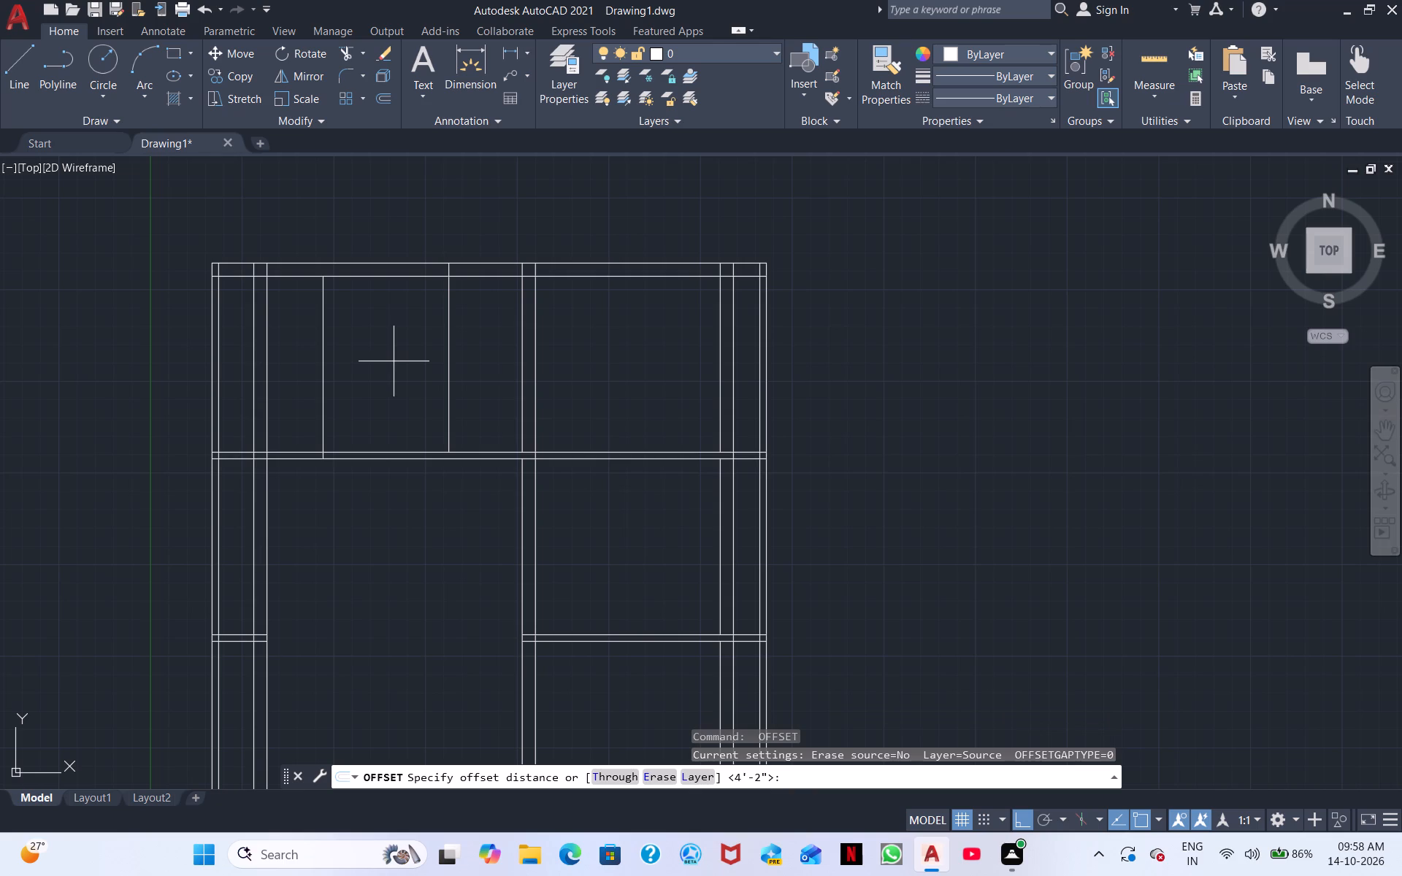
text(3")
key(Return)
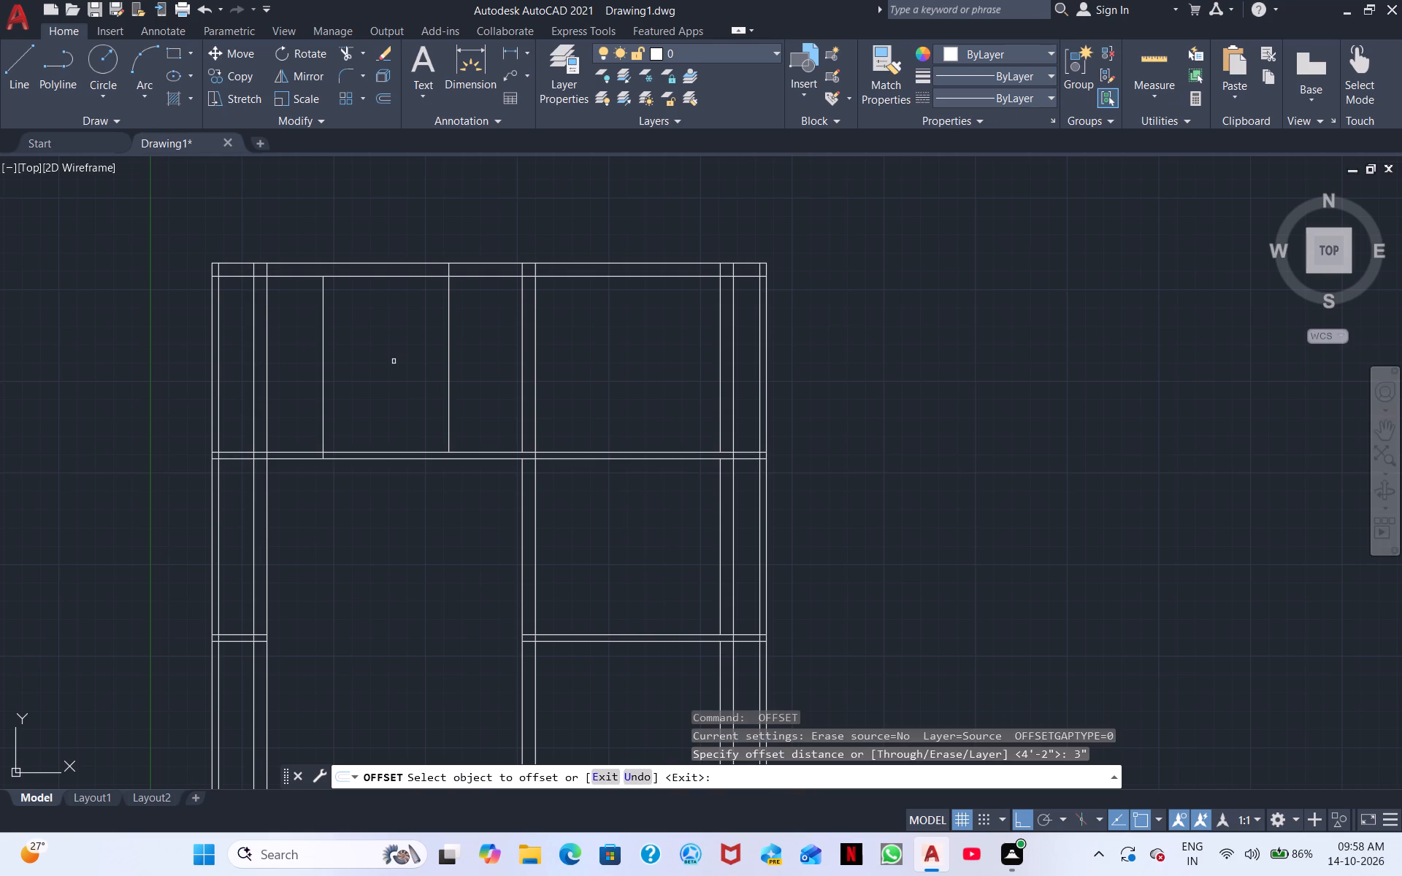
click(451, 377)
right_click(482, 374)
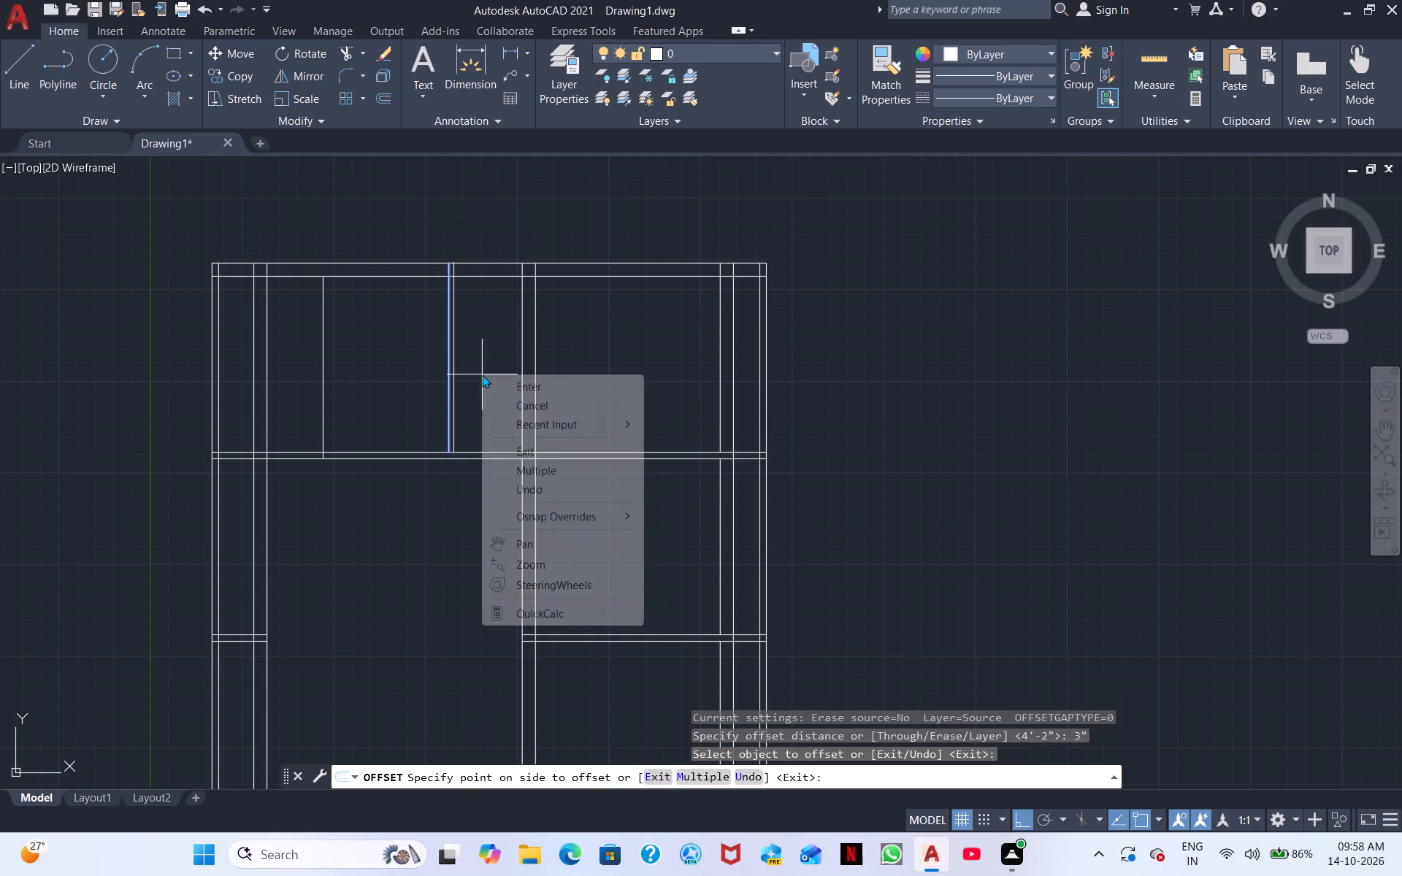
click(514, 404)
Offset the new line in the top room 4.5" to the west to form a partition wall.
key(space)
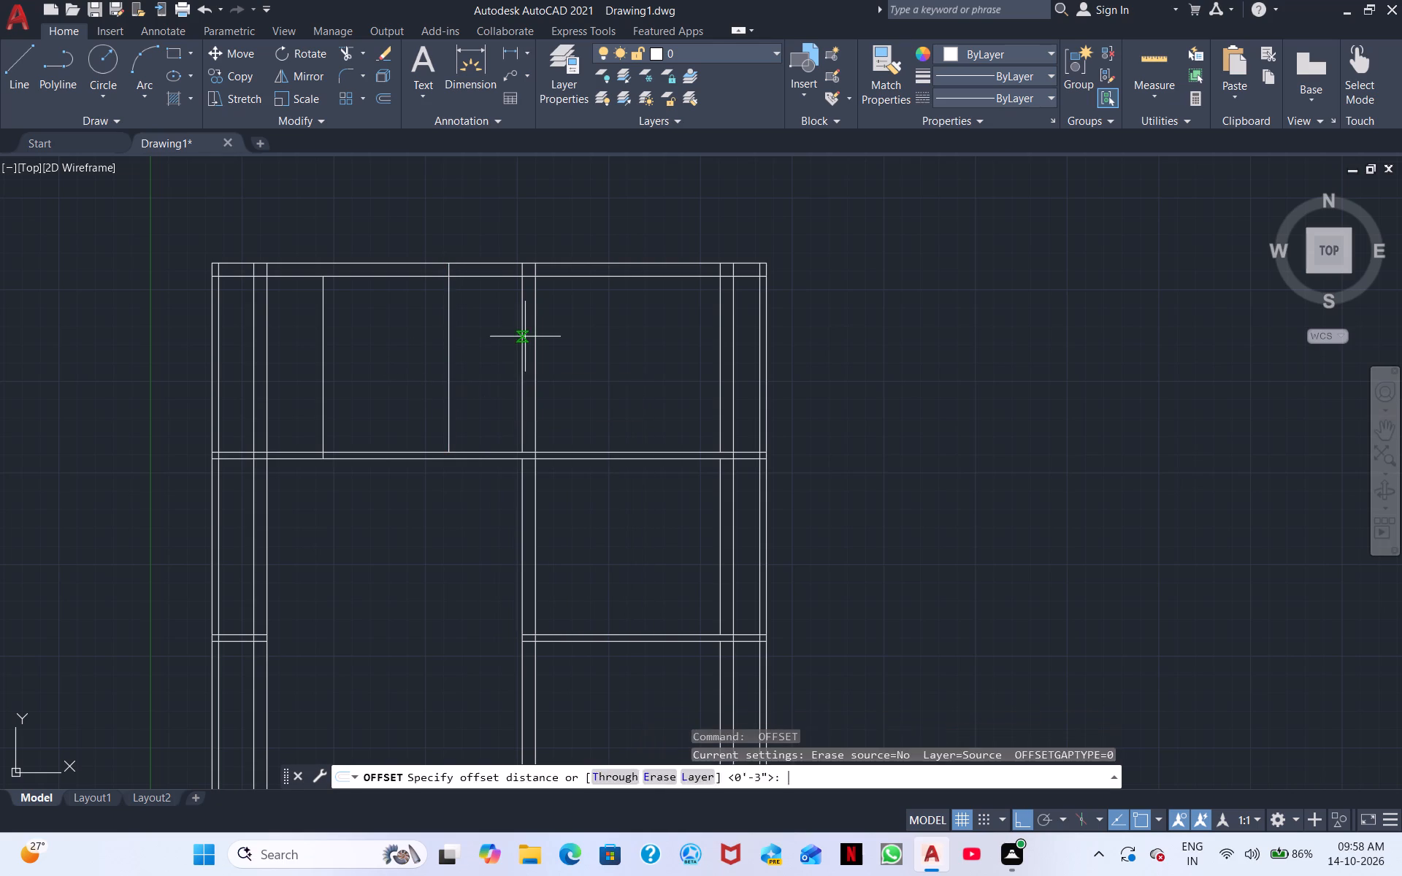
key(space)
key(space)
key(space)
text(4.5")
key(Return)
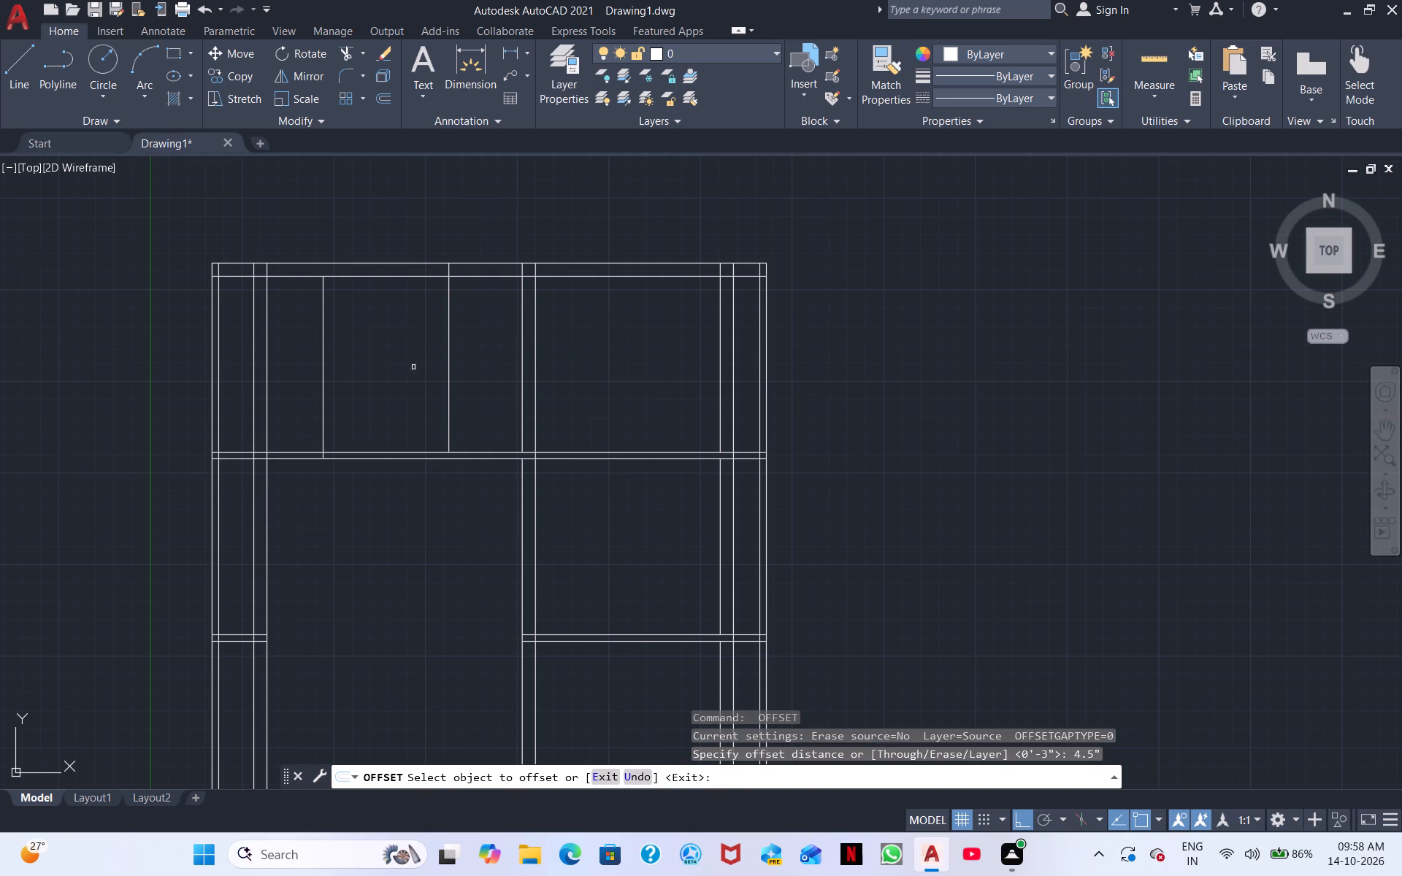
double_click(451, 372)
click(437, 382)
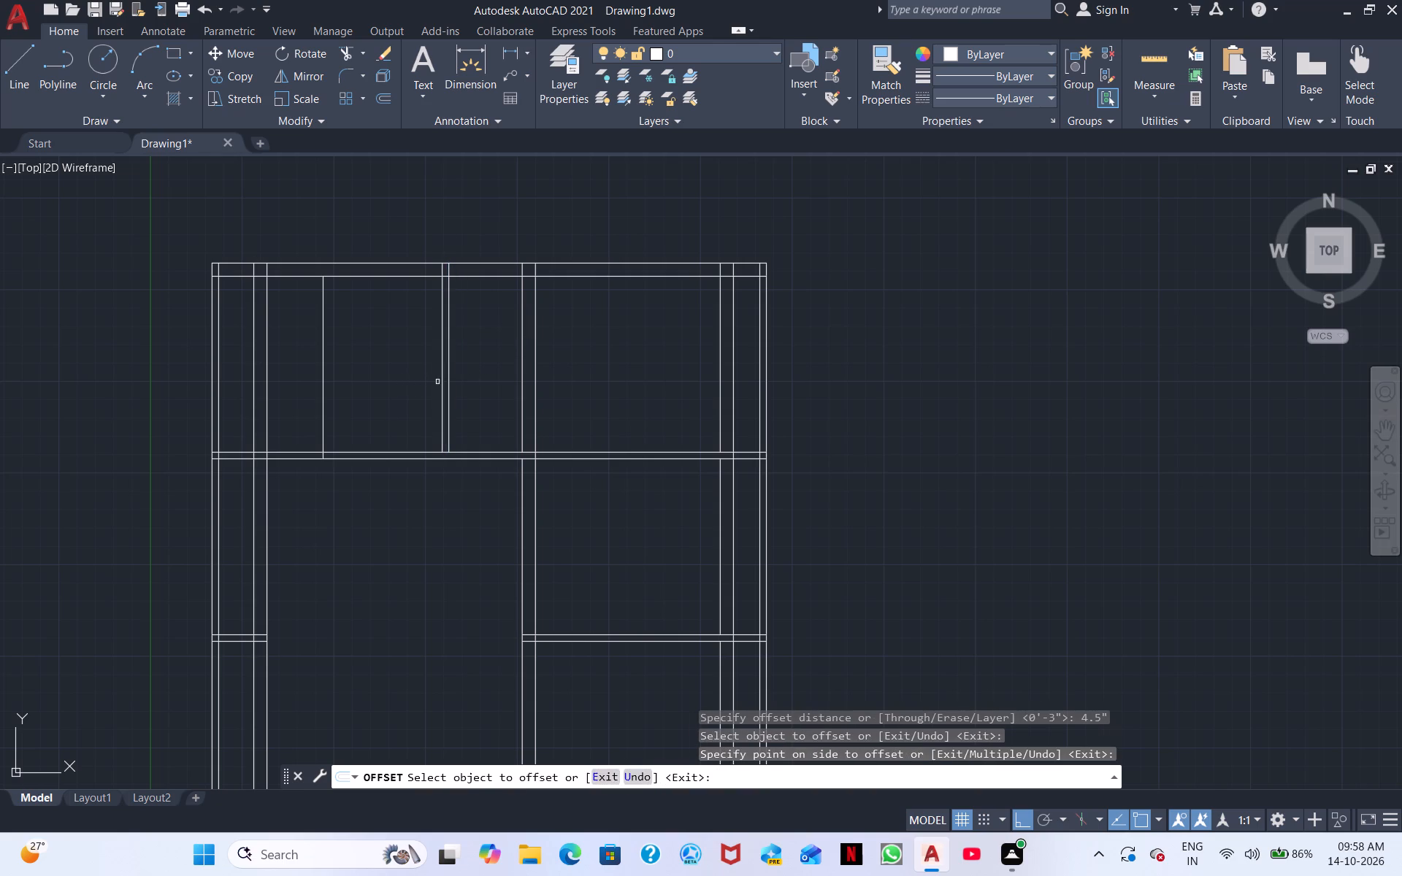
Trim the top wall's inner line across the partition and third vertical wall, and their facing lines inside the top wall.
scroll(481, 377, down, 1)
scroll(481, 378, up, 2)
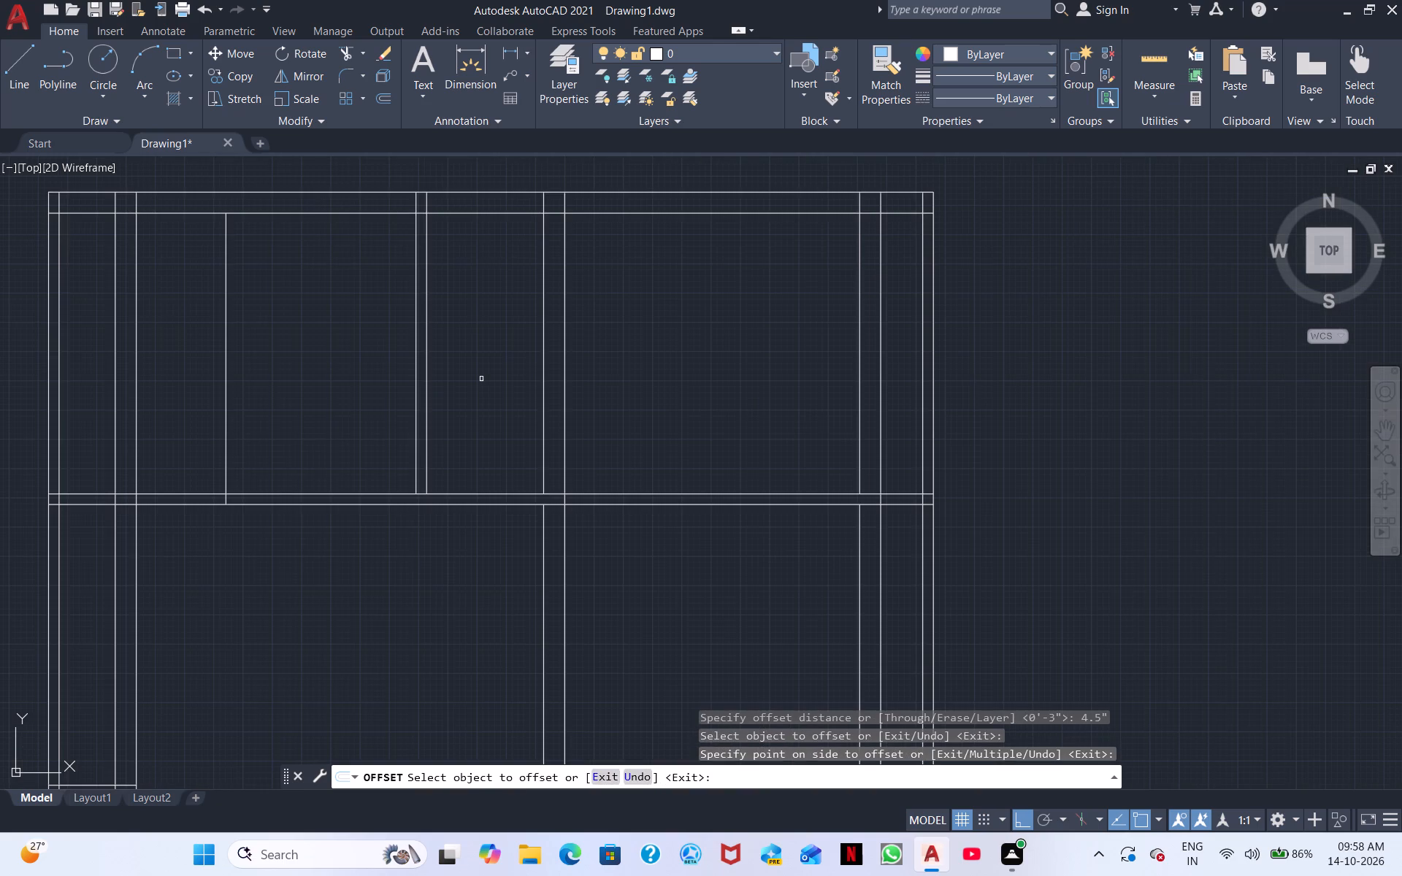
scroll(481, 379, up, 1)
middle_drag(480, 368, 453, 474)
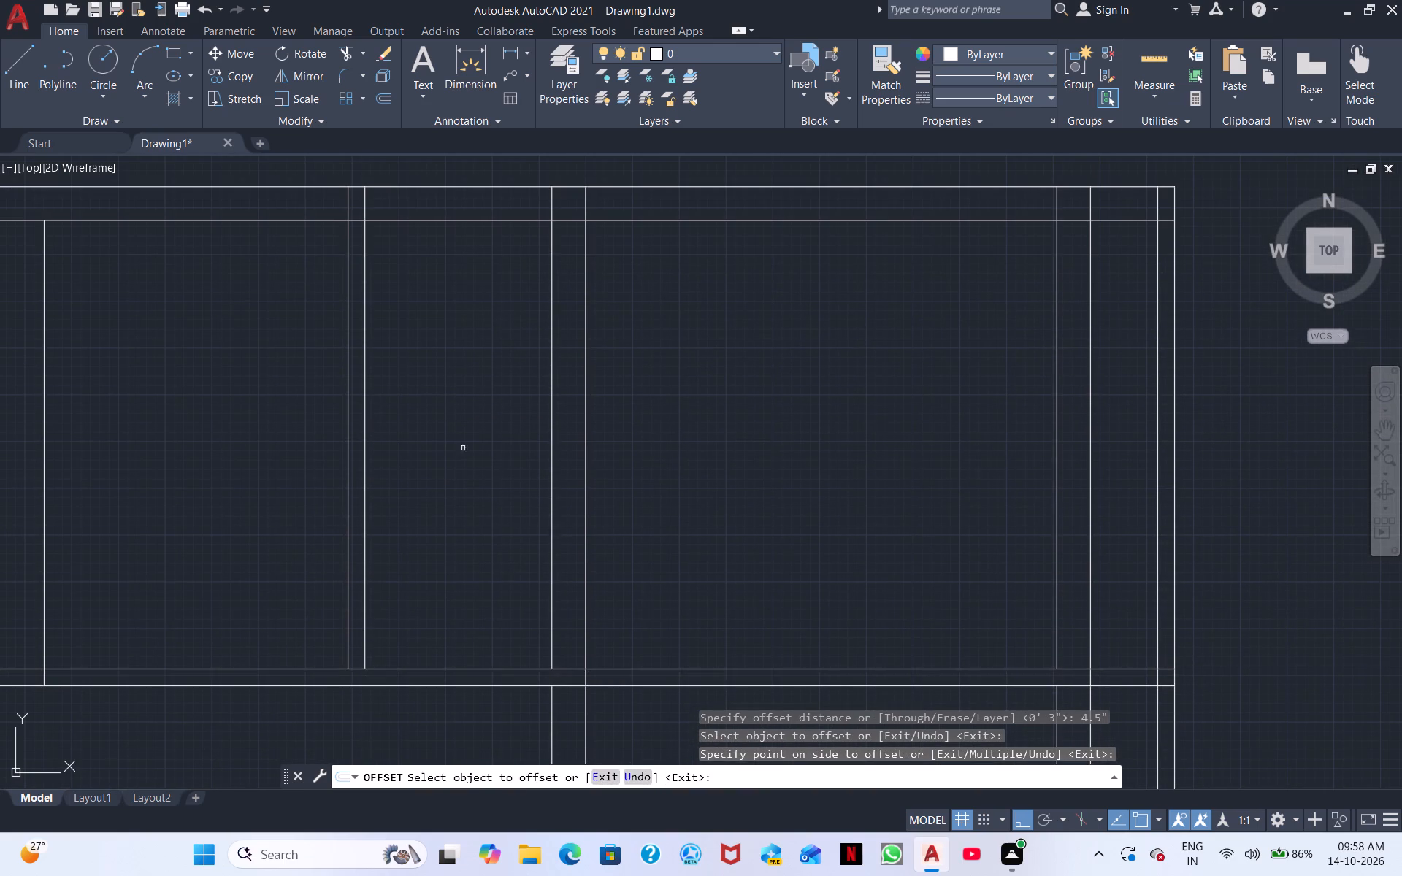
middle_drag(514, 431, 492, 529)
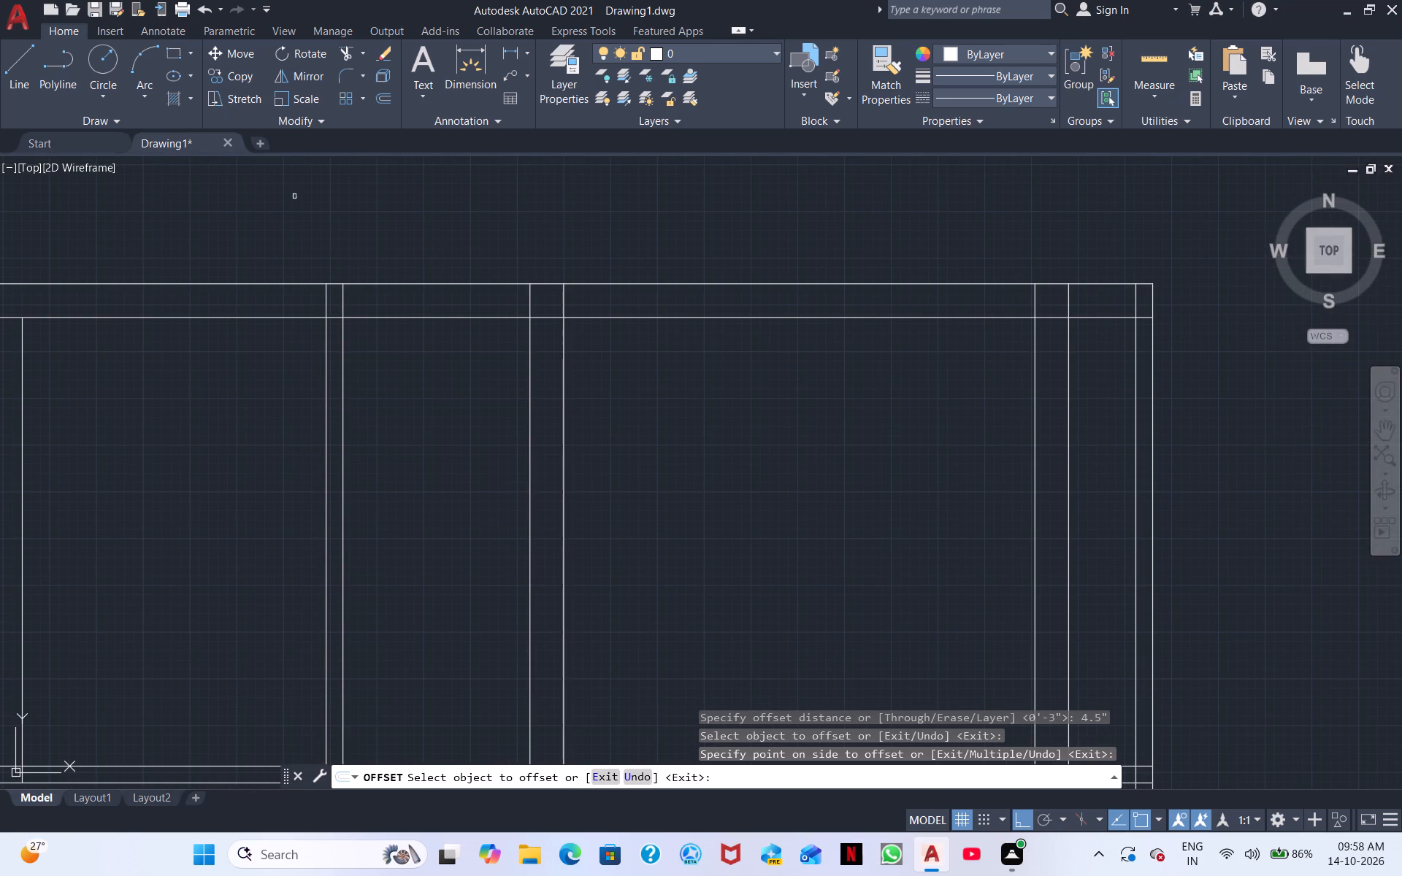
click(345, 52)
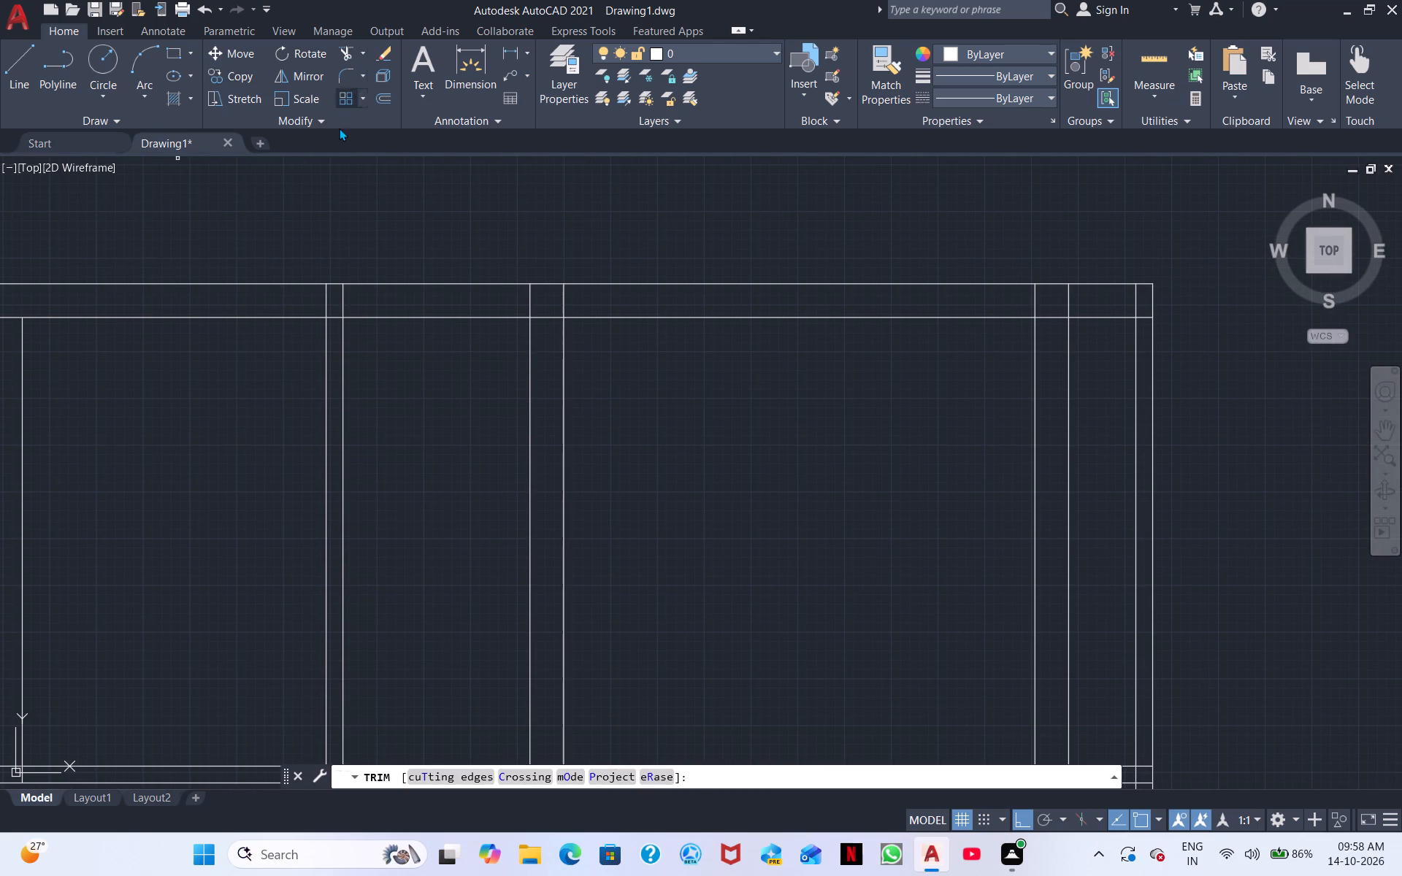
click(334, 317)
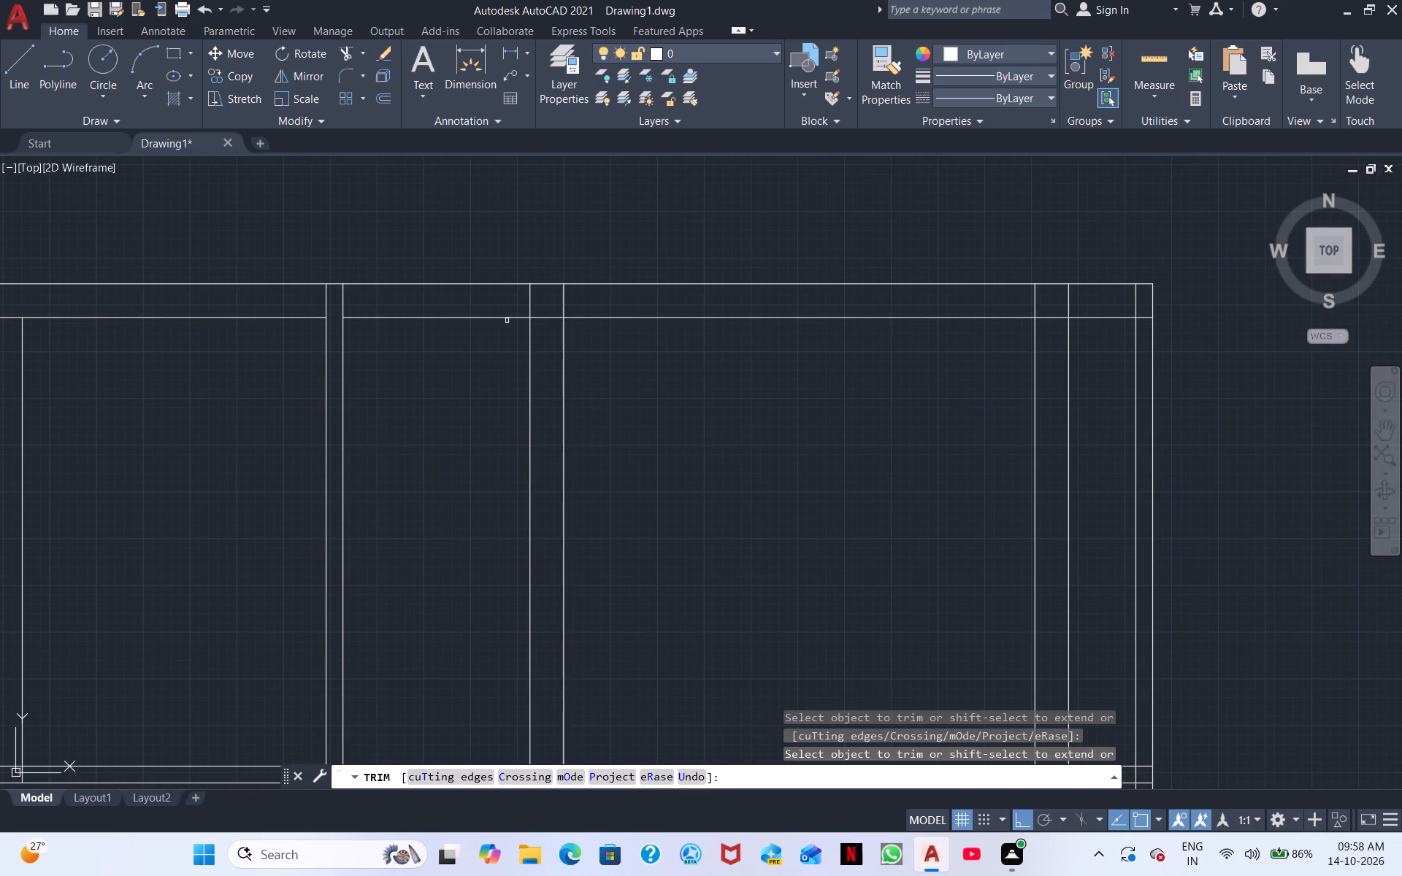
click(549, 318)
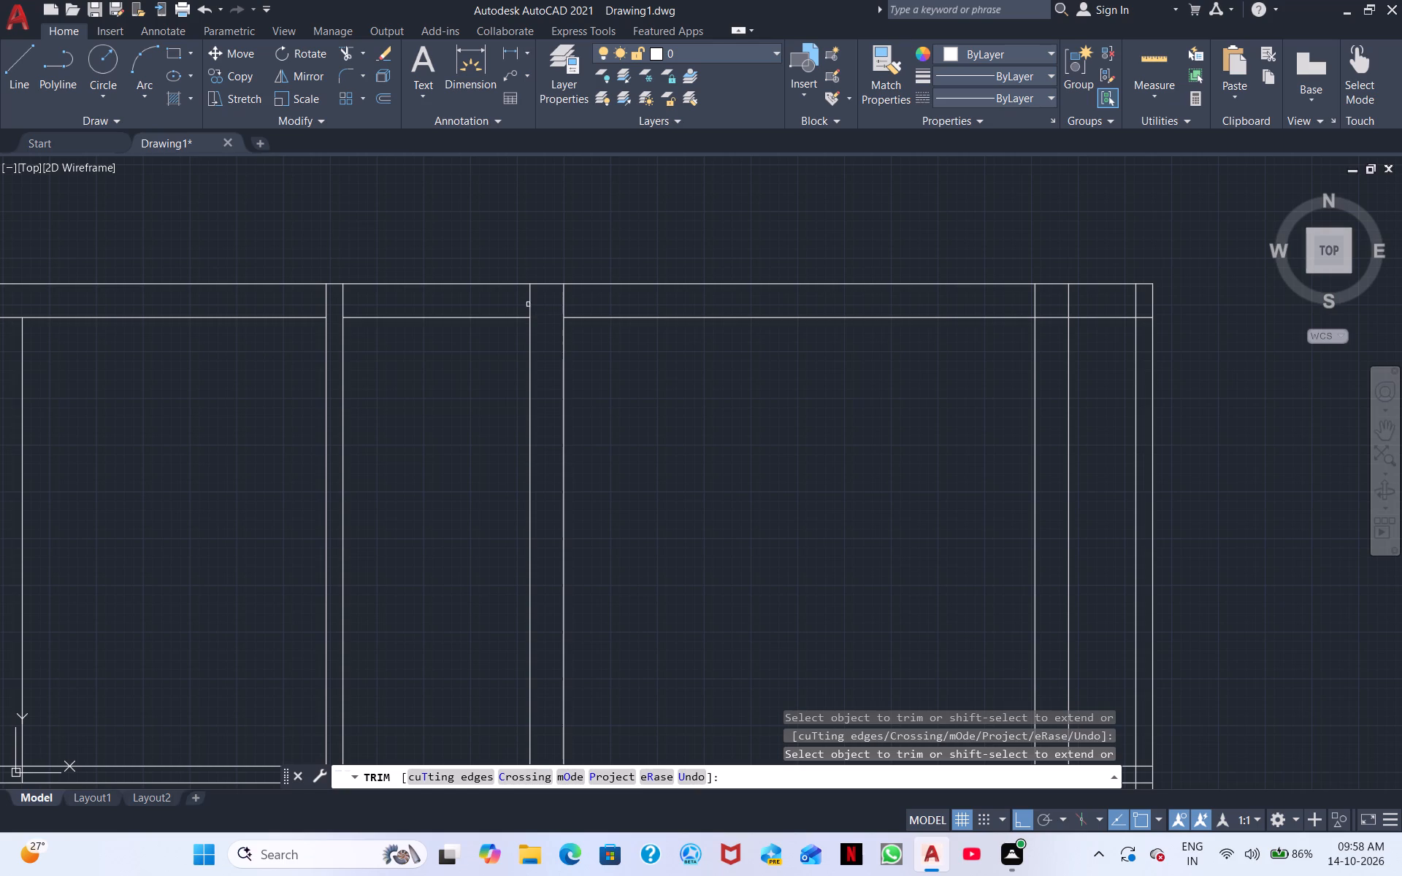
click(530, 304)
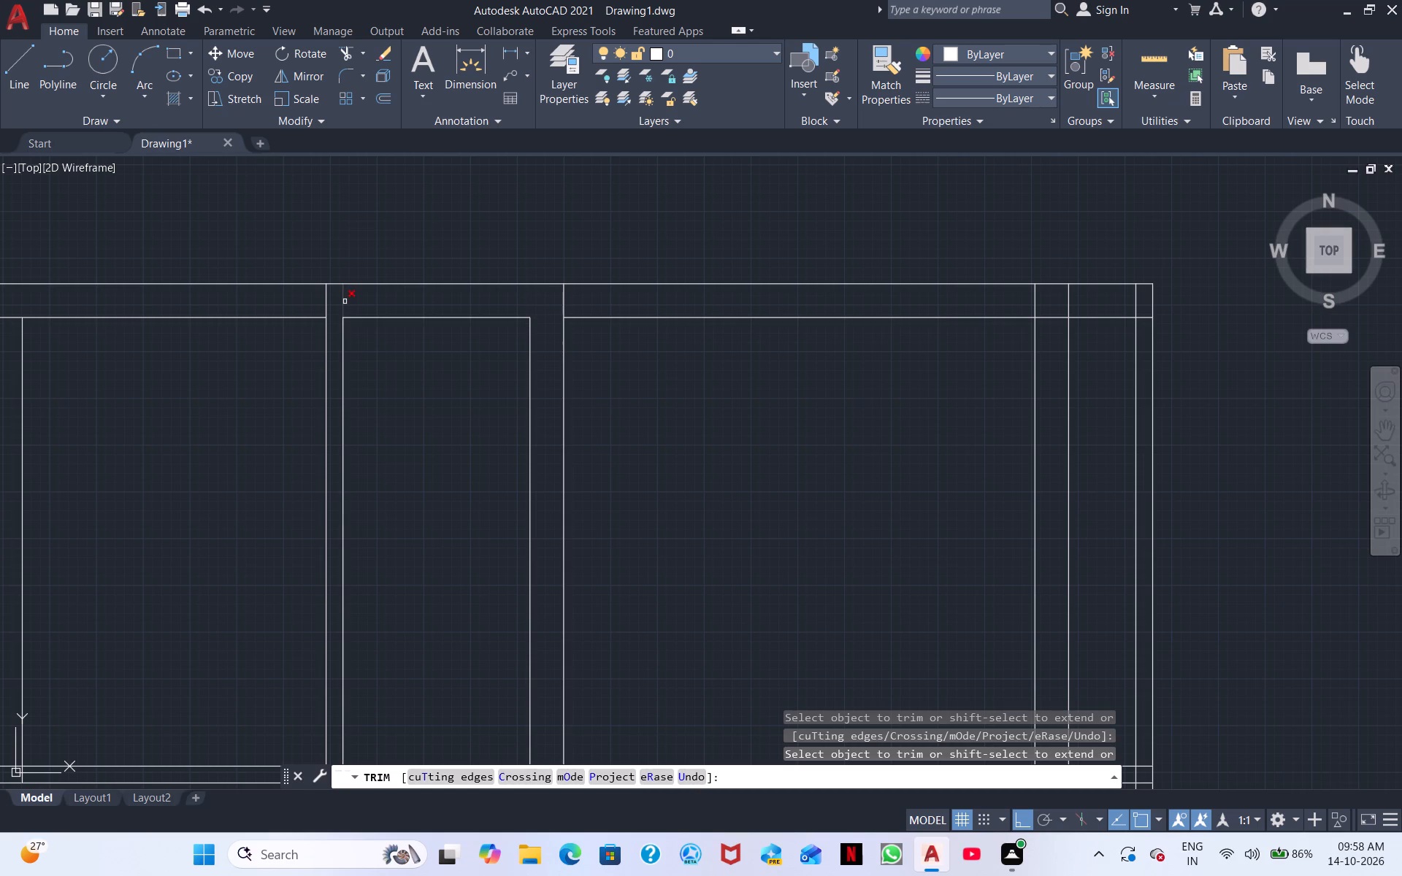
click(345, 301)
right_click(345, 301)
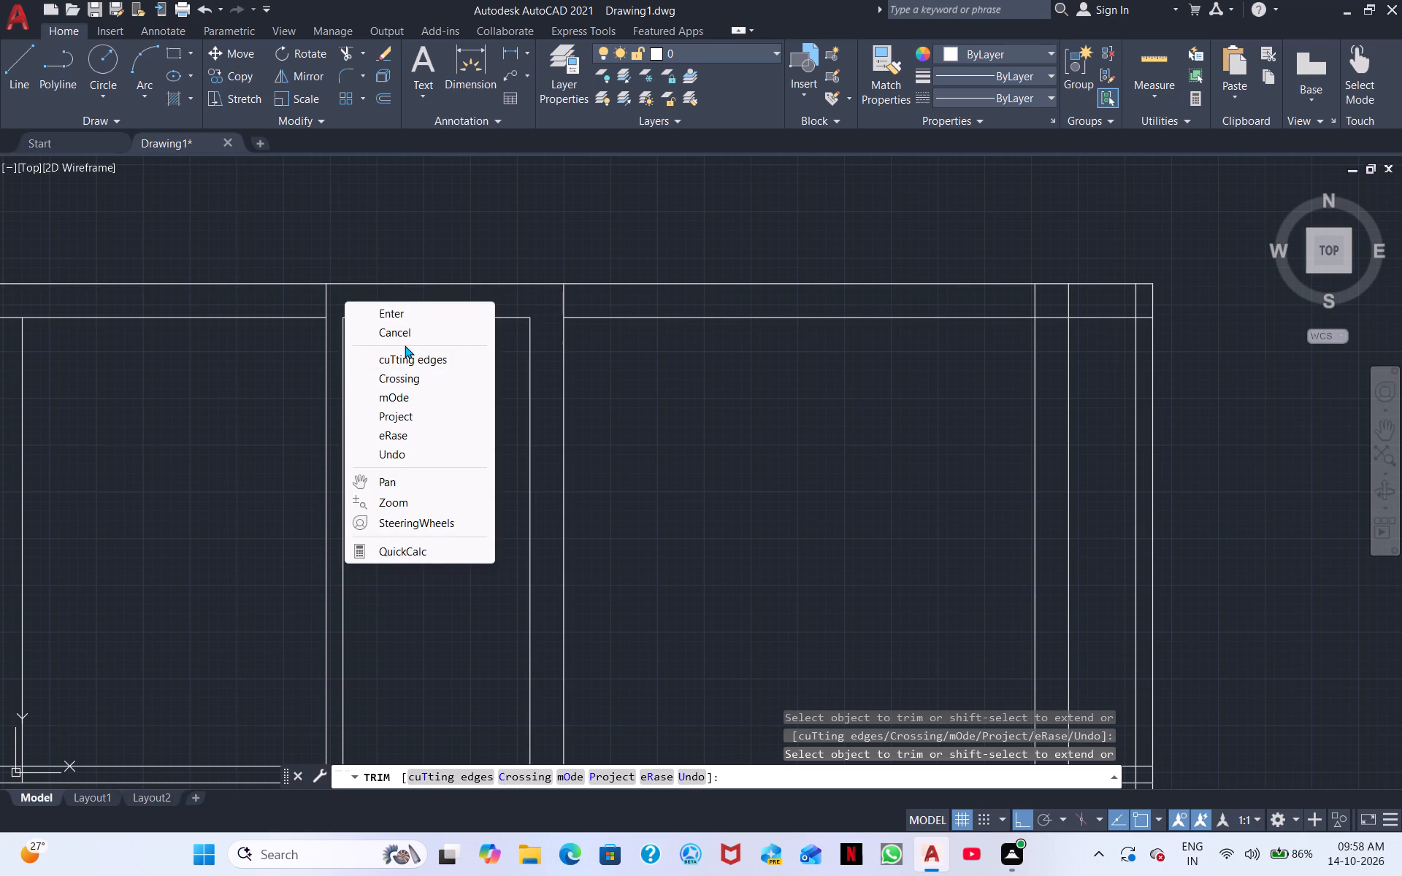
click(405, 337)
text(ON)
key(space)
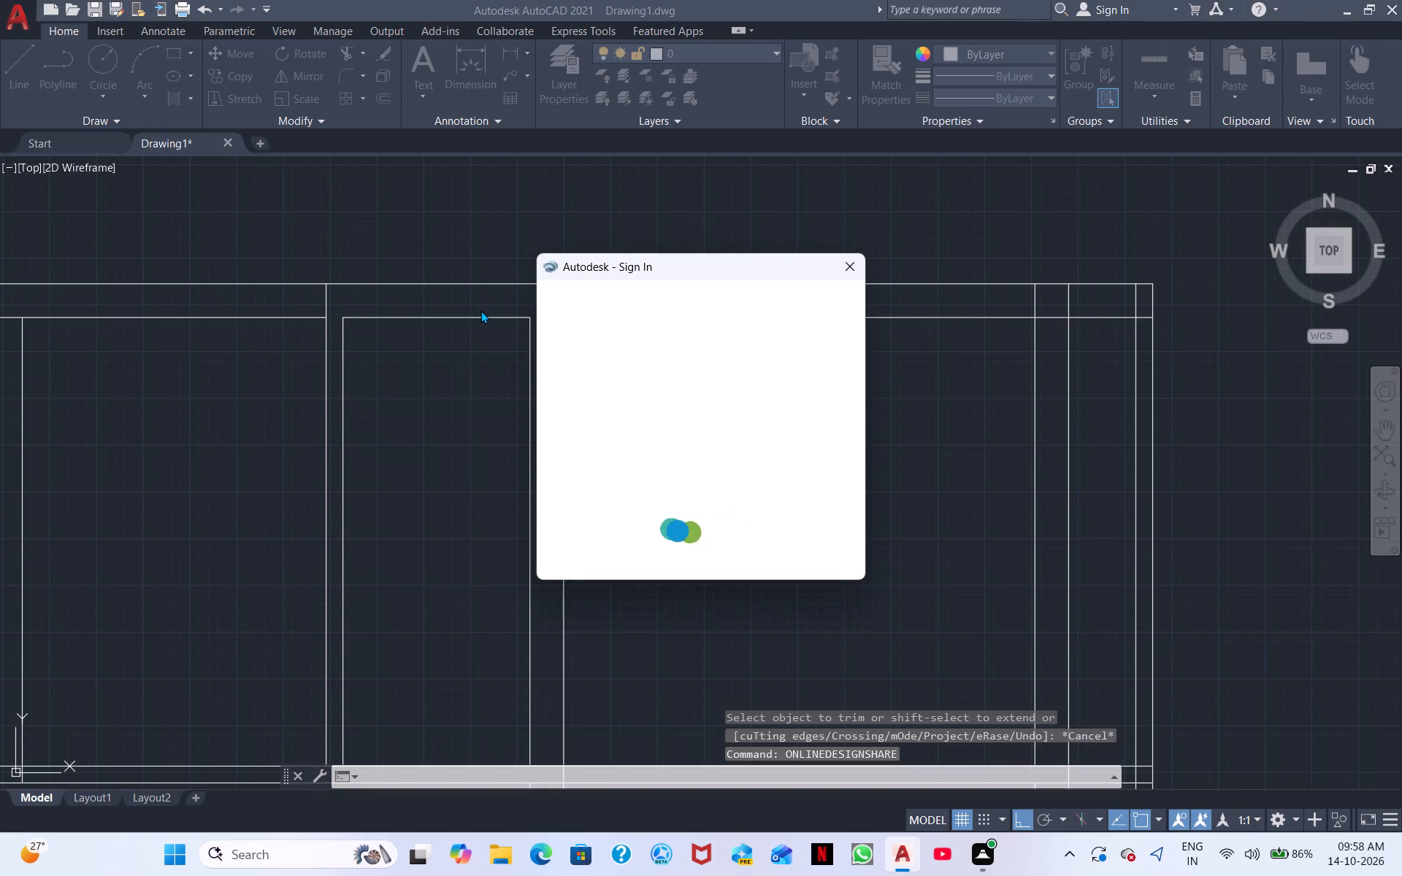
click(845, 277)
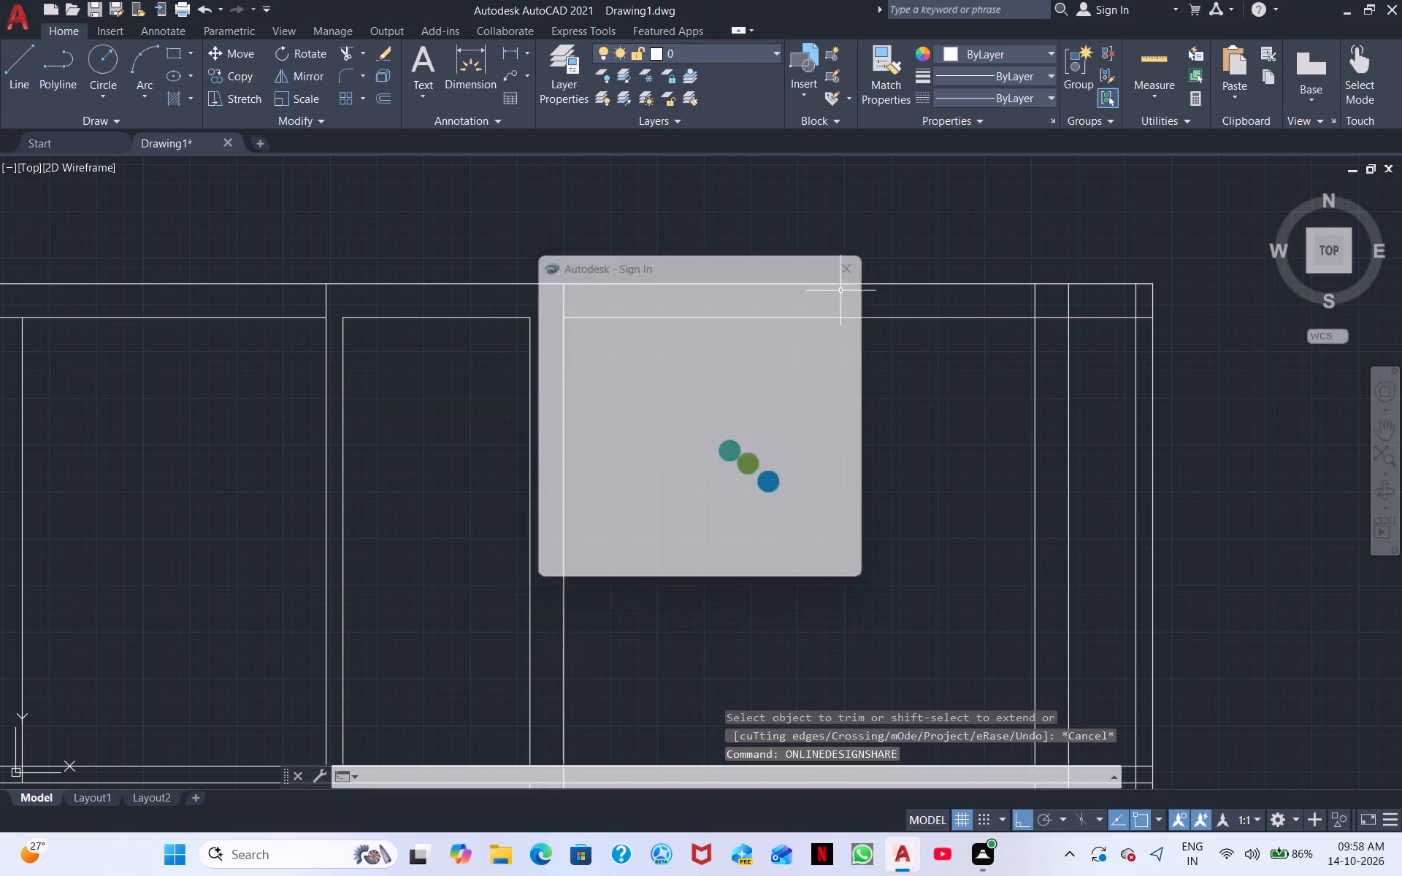
Offset the top wall's inner line between the partition and the third vertical wall 6' to the south.
text(O)
key(space)
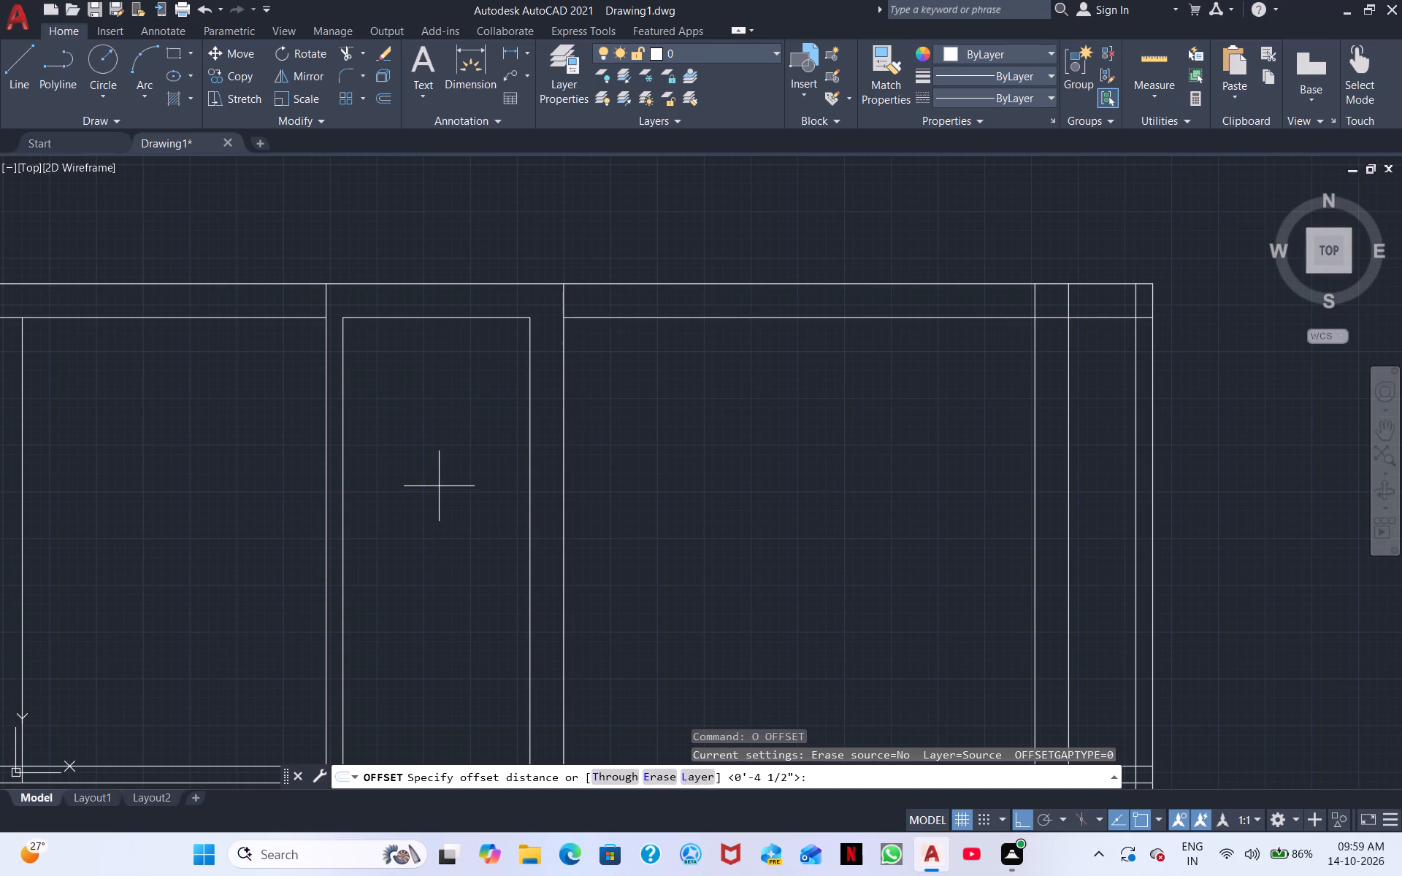
key(6)
key(shift+quotedbl)
key(BackSpace)
key(apostrophe)
key(Return)
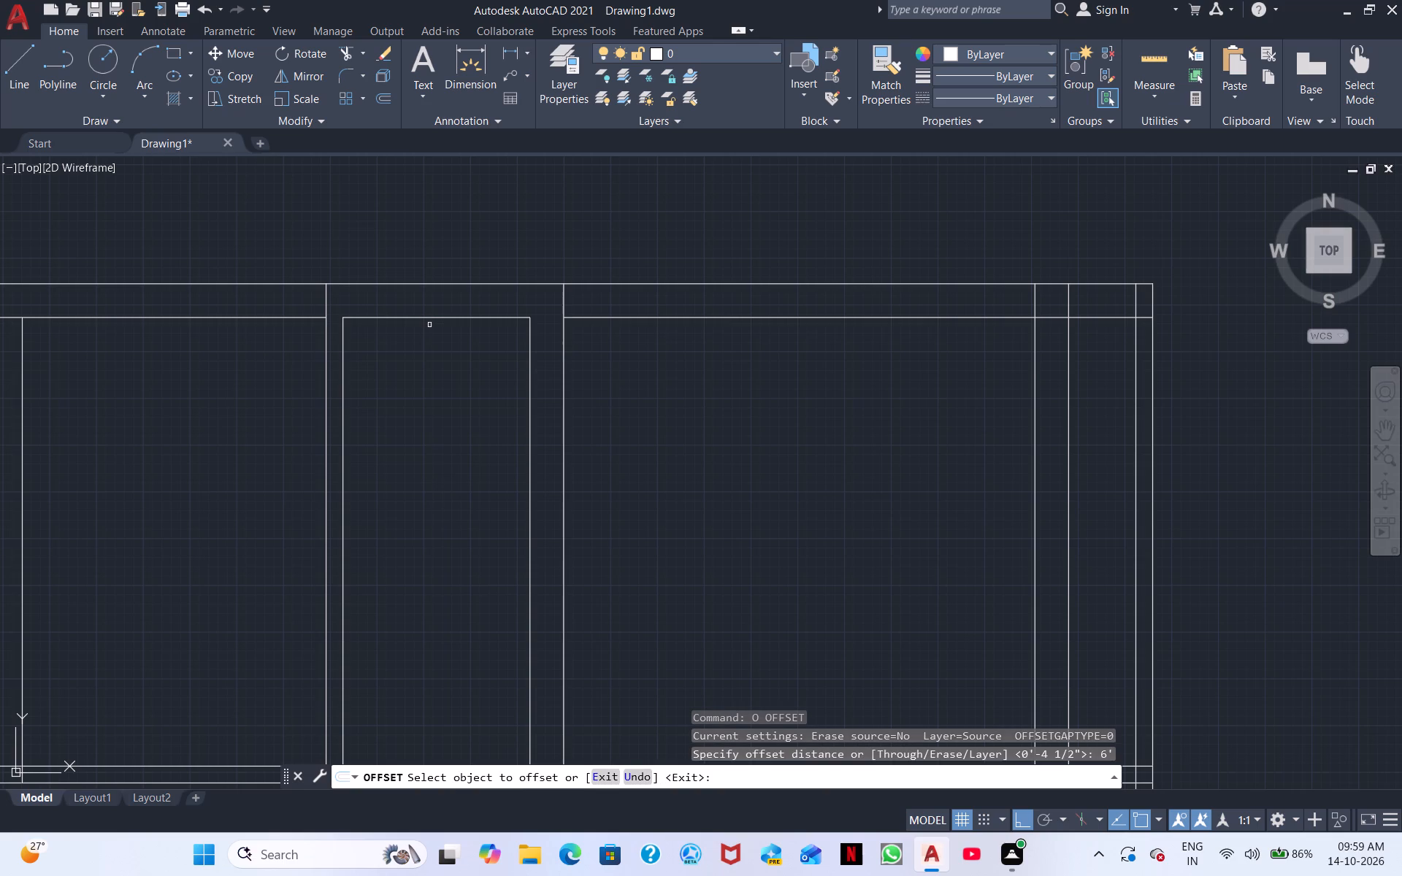
click(435, 318)
click(432, 428)
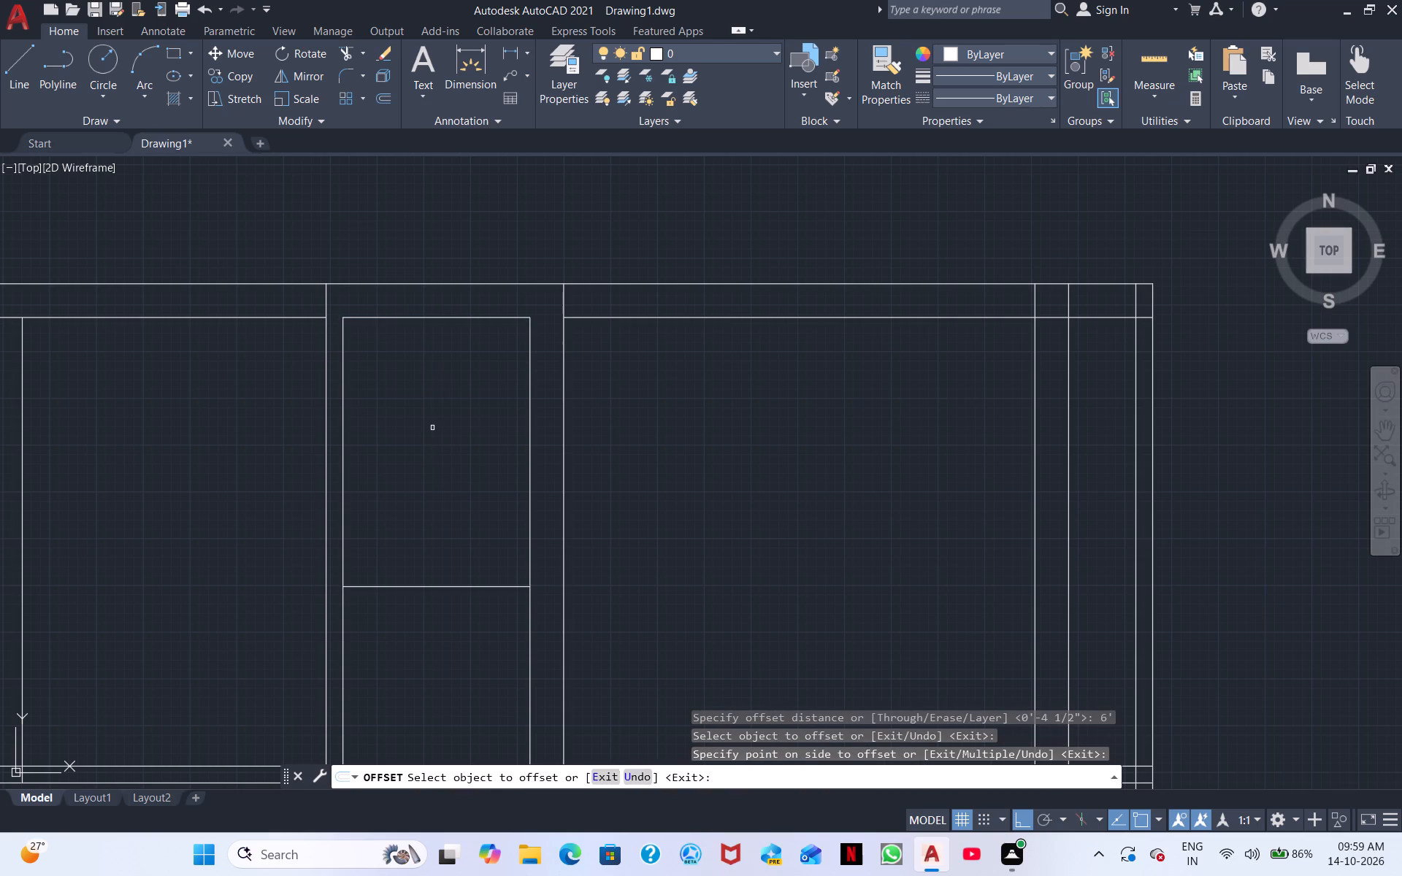
Offset the new horizontal line 4.5" to the south to form a cross wall.
middle_drag(430, 451, 428, 285)
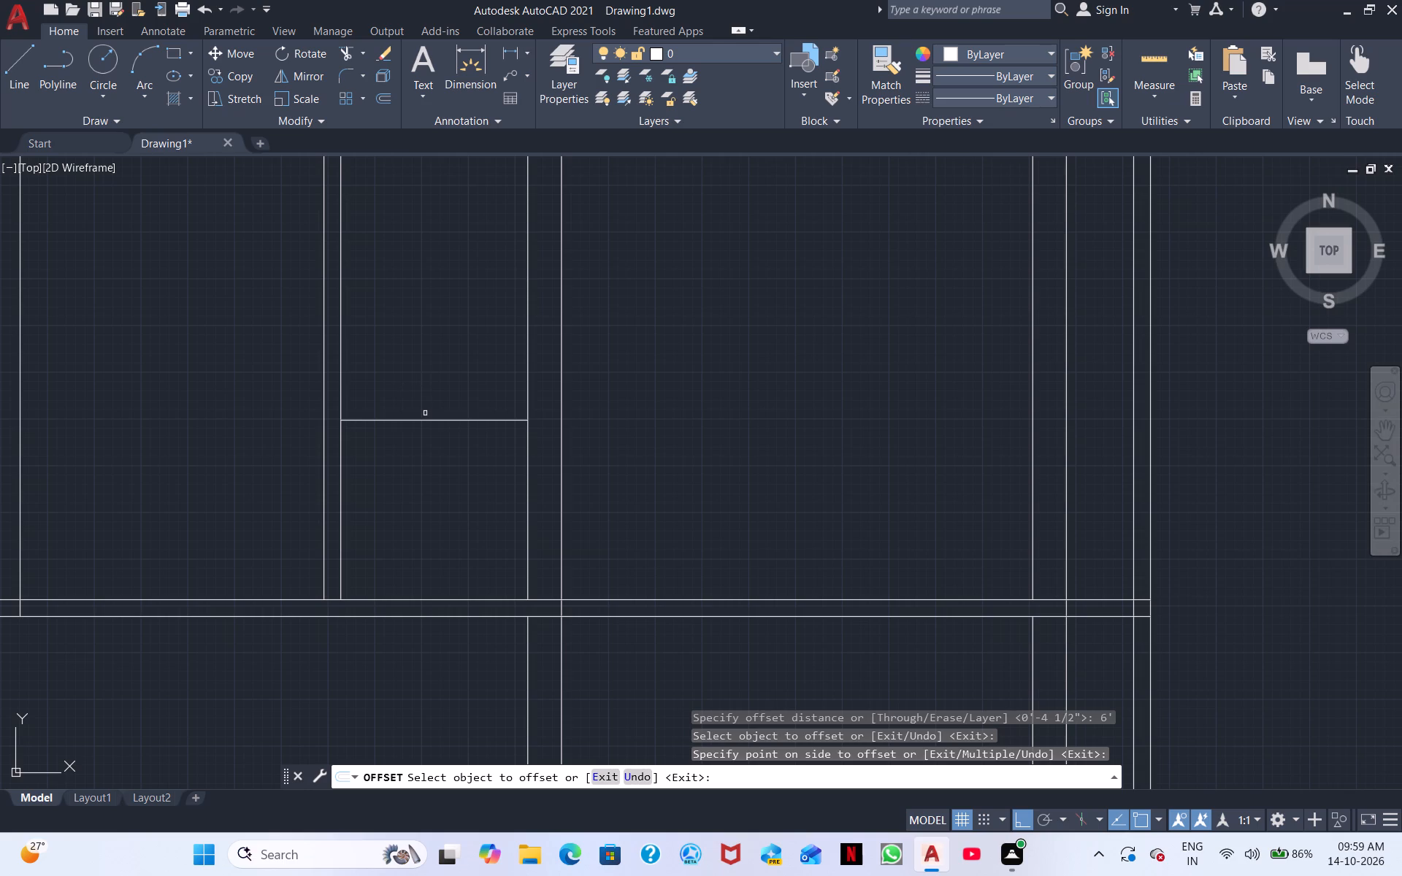
key(space)
key(space)
key(space)
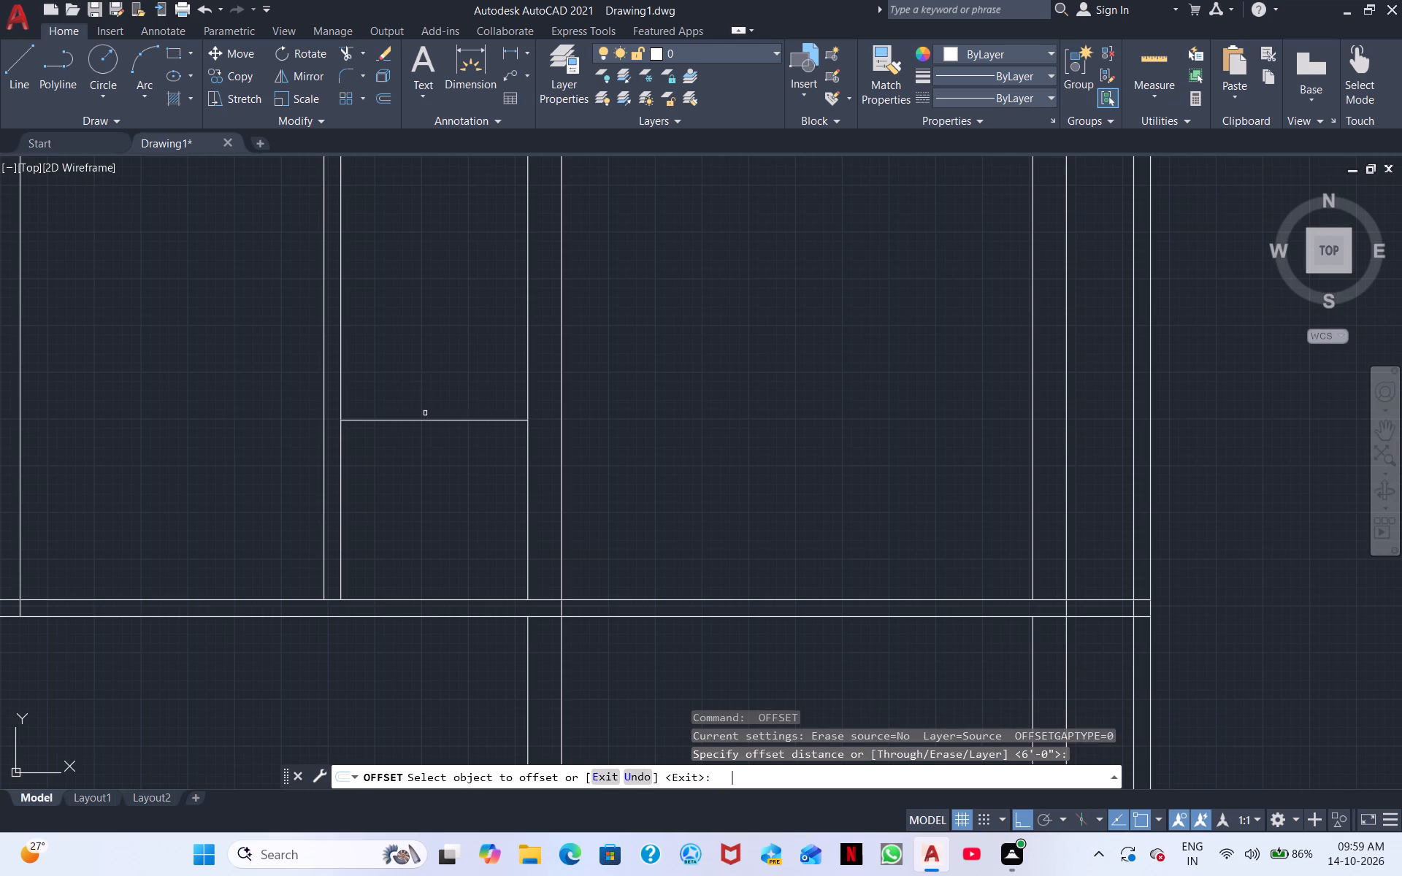
key(space)
key(space)
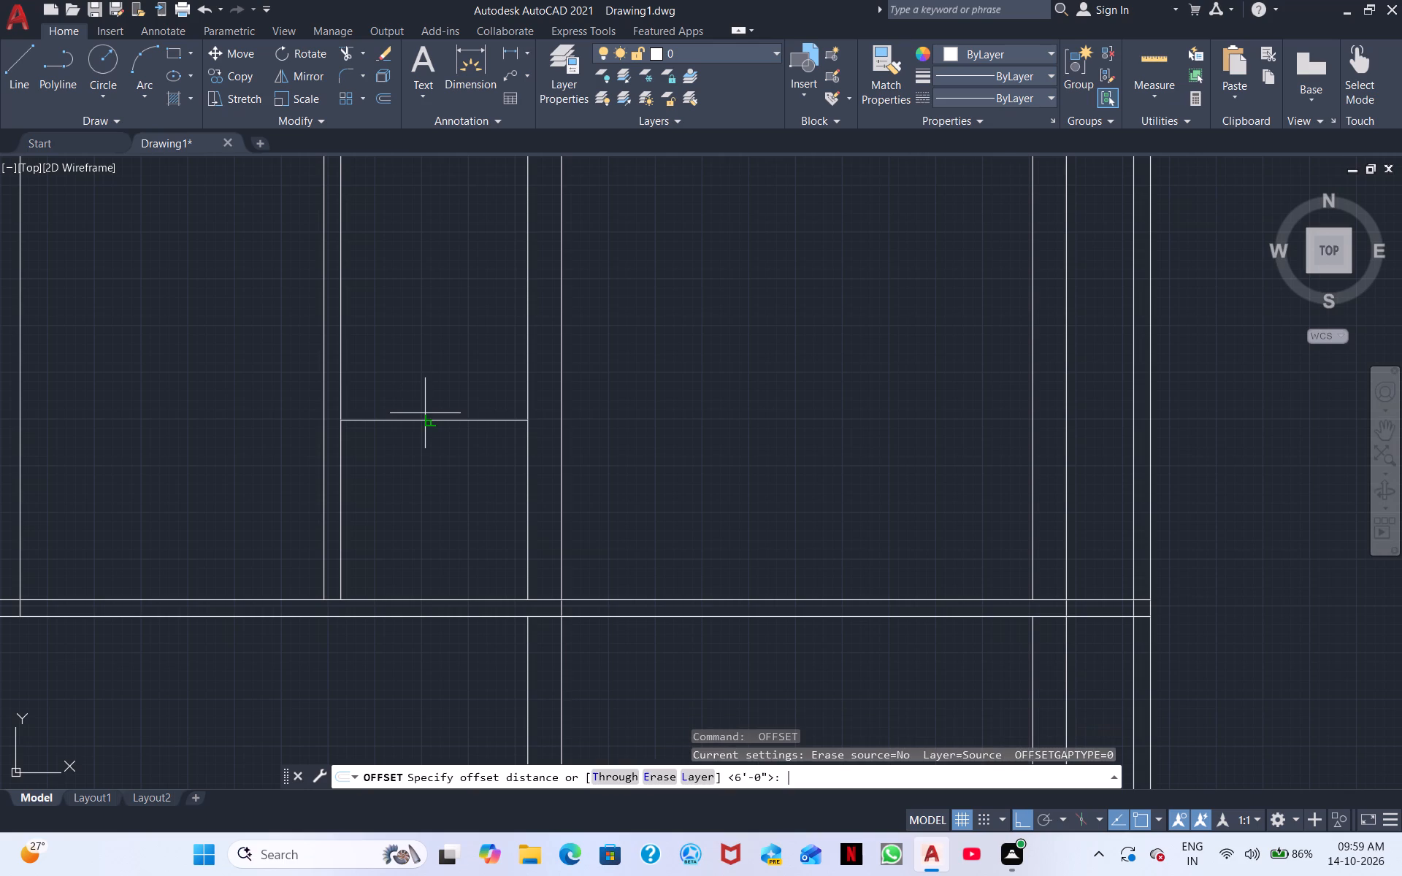
text(4.5")
key(Return)
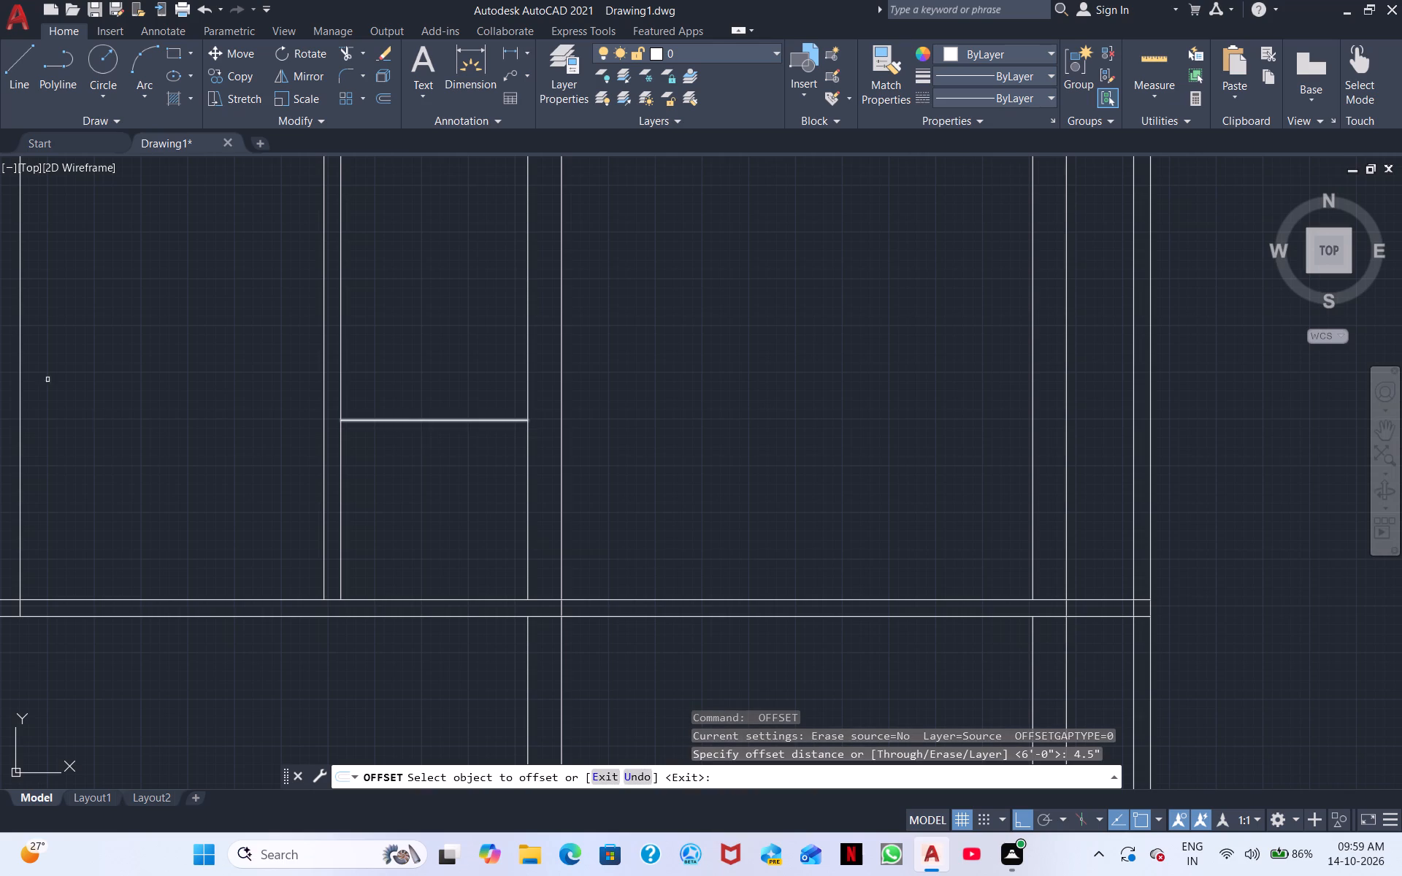
click(443, 419)
click(434, 447)
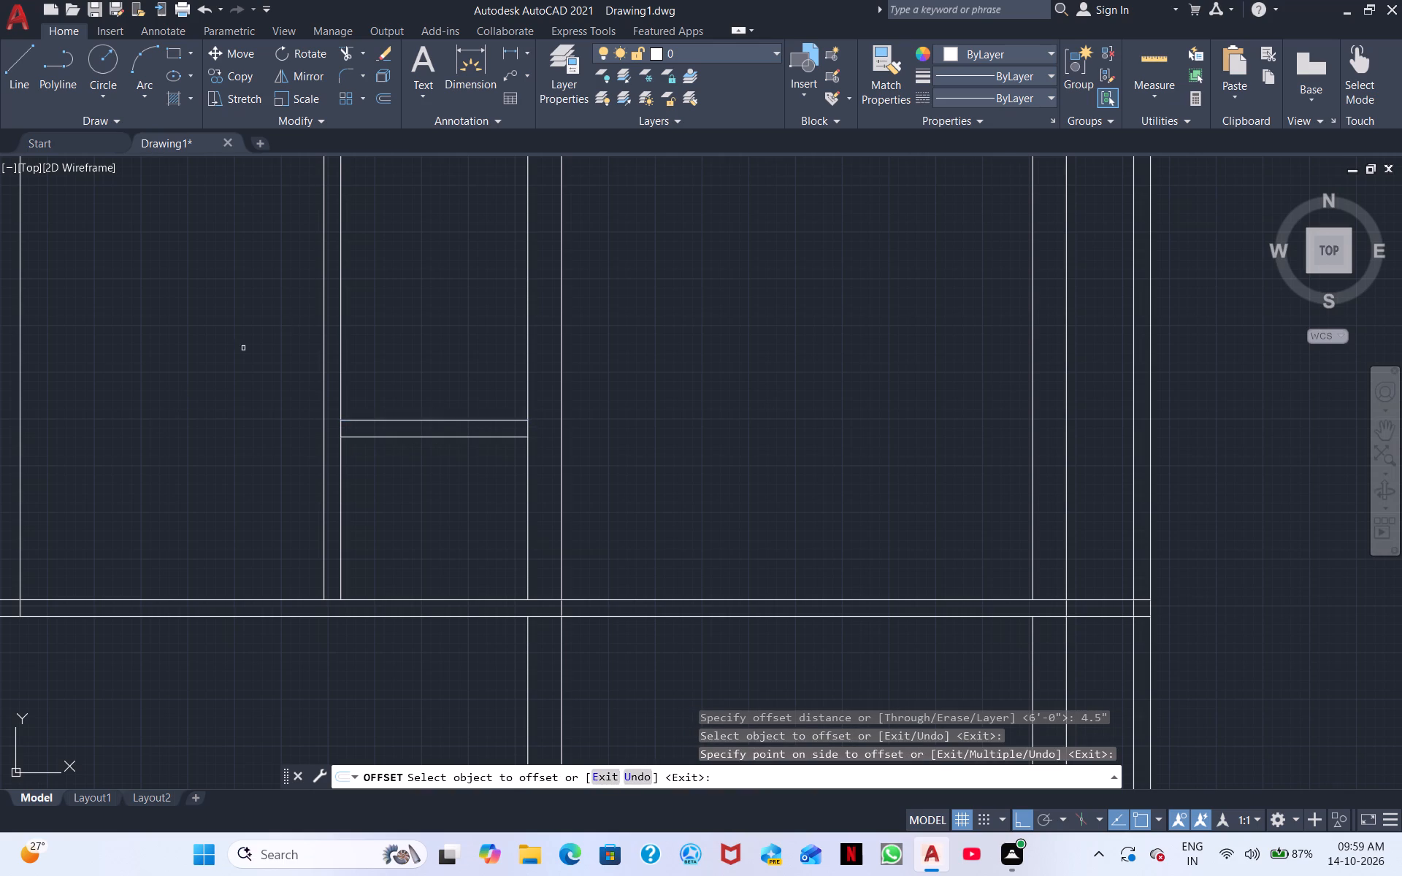
Extend both cross wall lines to the partition's west line and the third vertical wall's east line, and end Trim.
click(347, 56)
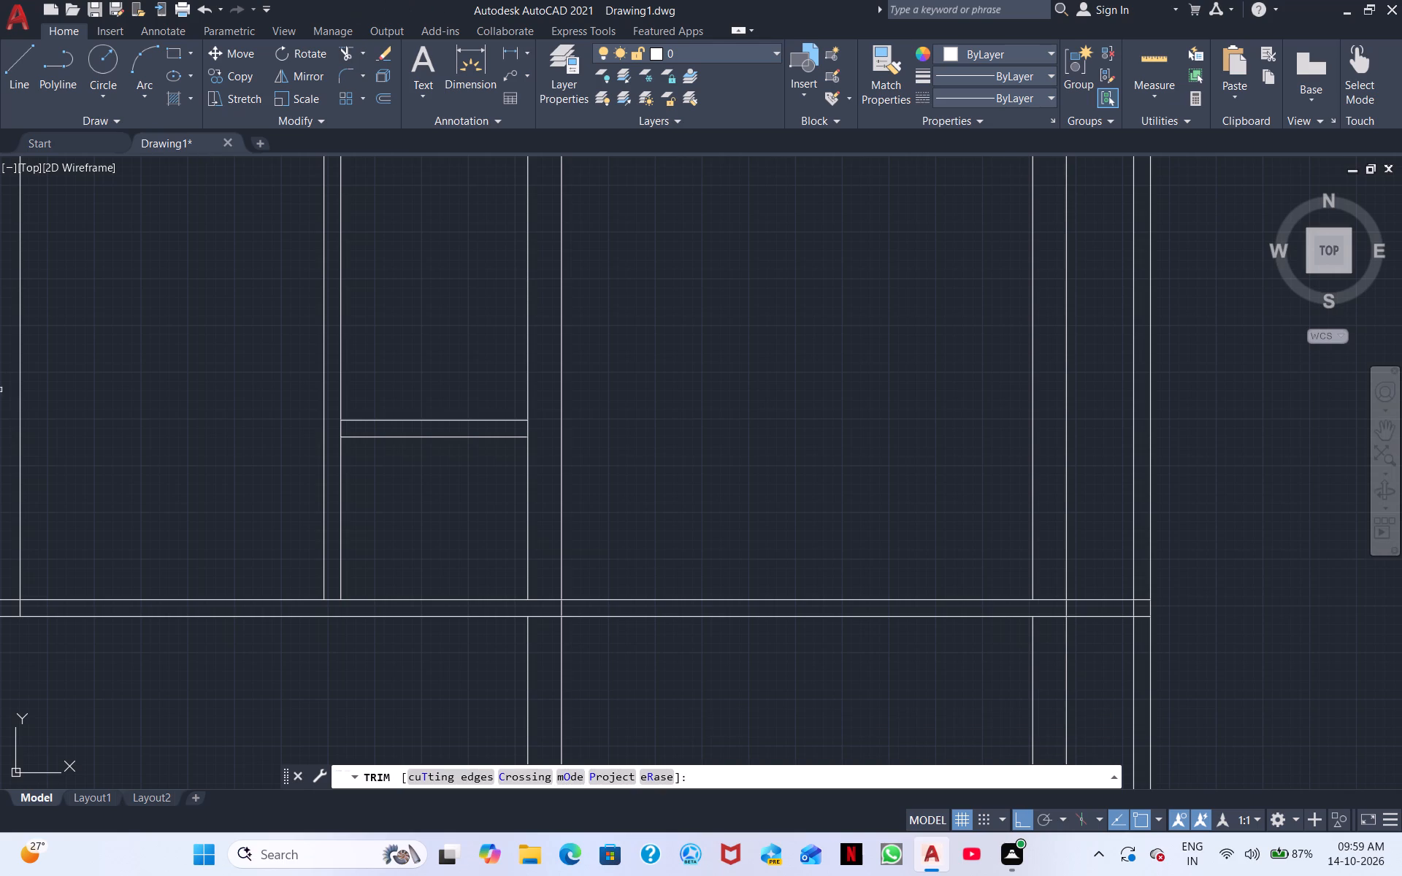
shift+click(390, 435)
shift+click(393, 420)
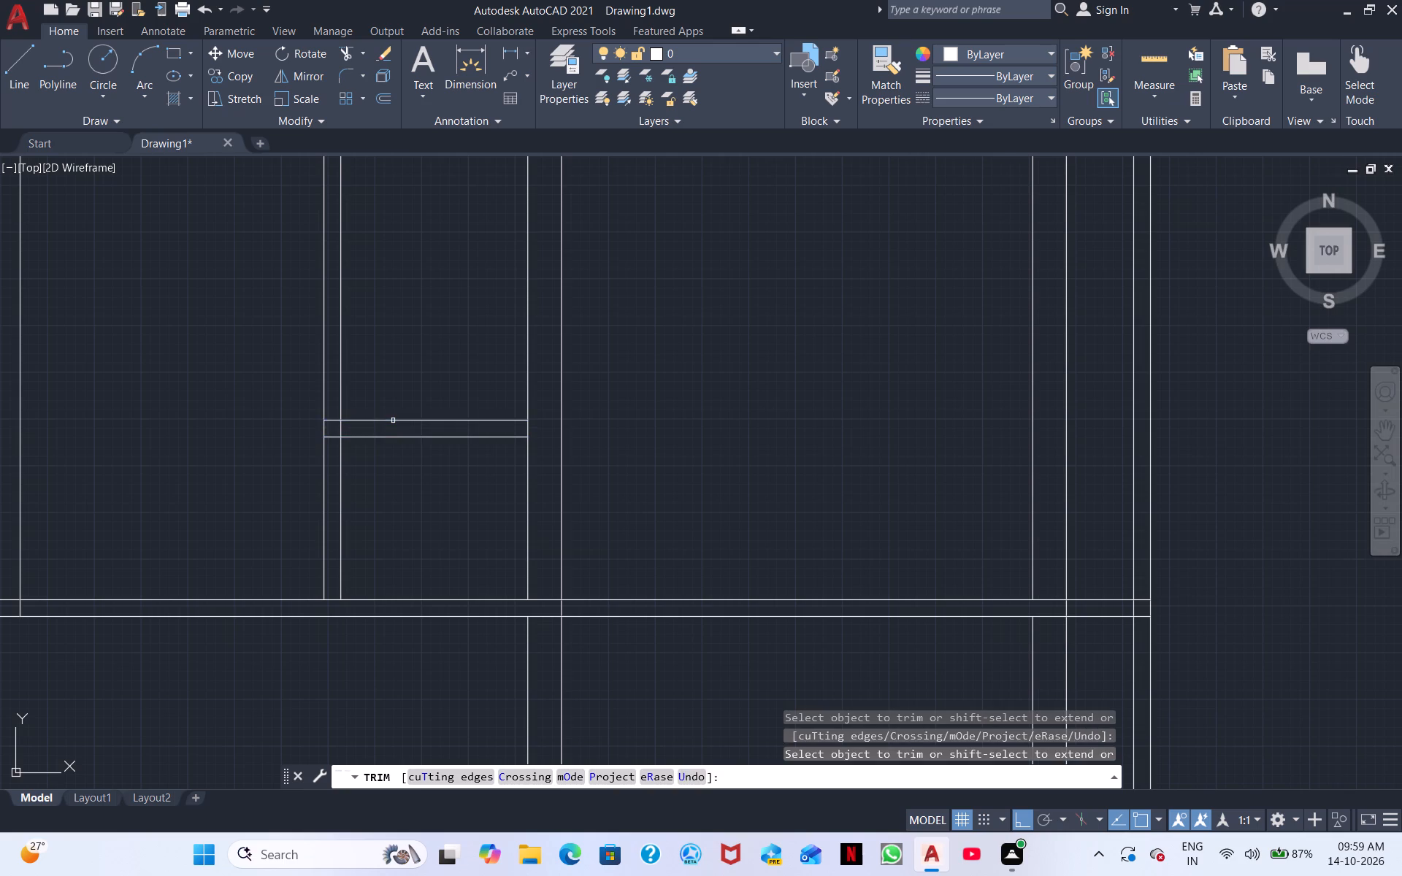
shift+click(486, 439)
shift+click(499, 420)
scroll(486, 320, down, 2)
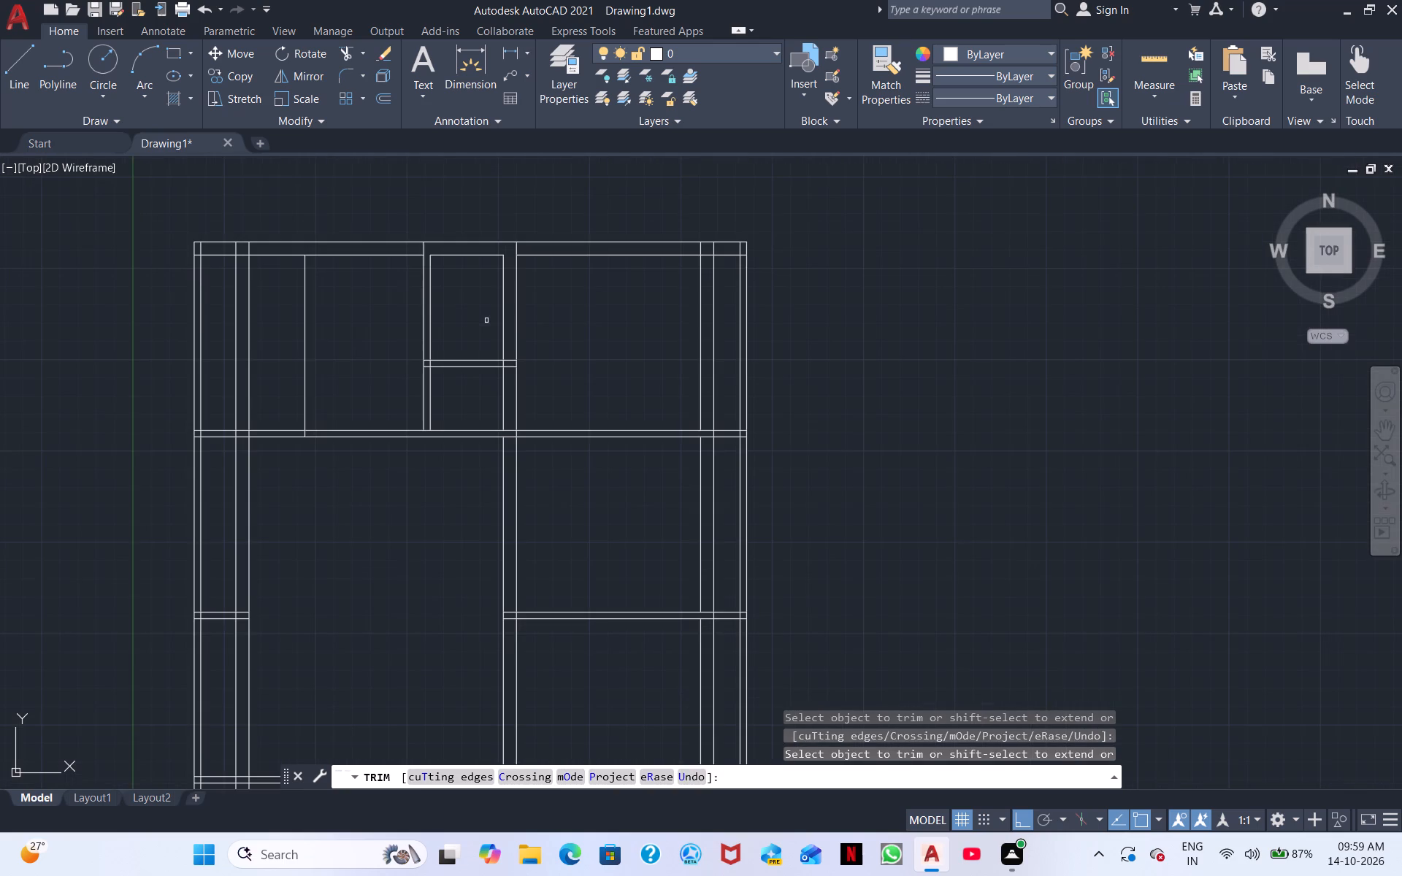
scroll(468, 318, up, 1)
middle_drag(467, 320, 472, 372)
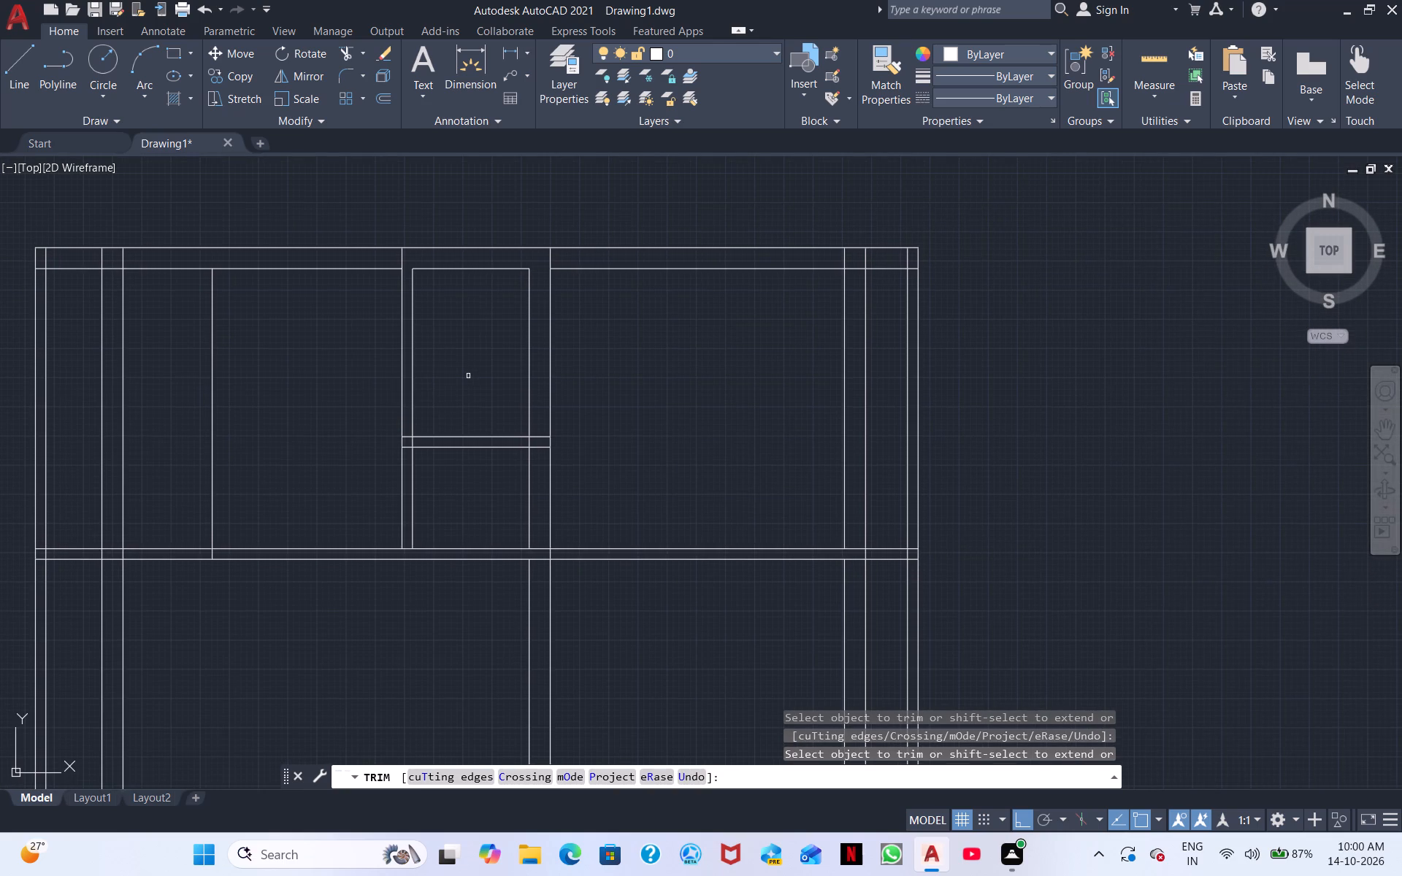
scroll(468, 376, up, 1)
scroll(468, 376, down, 1)
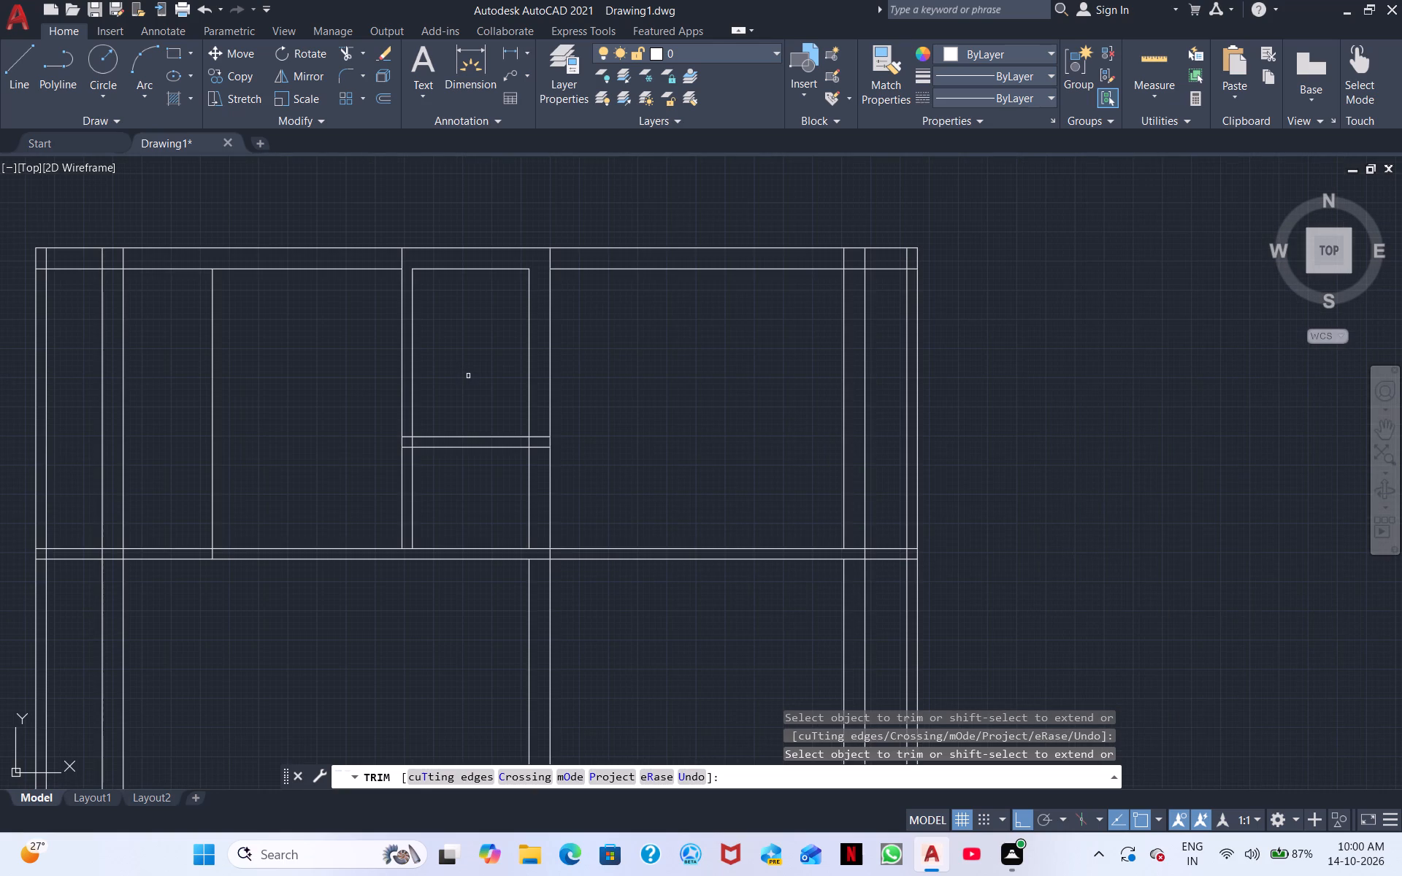
middle_drag(468, 376, 468, 375)
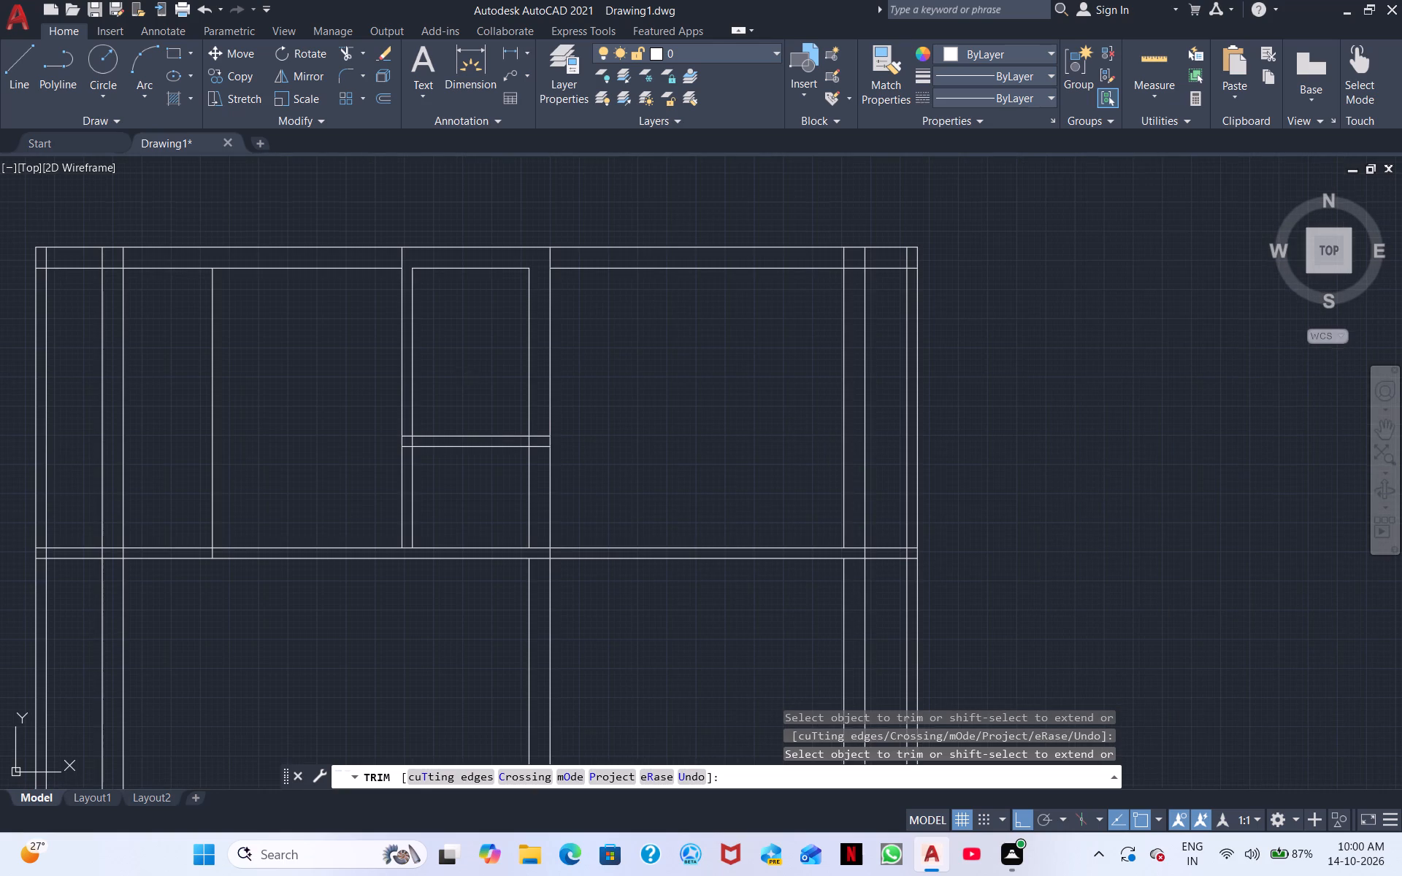
middle_drag(468, 375, 498, 351)
middle_drag(468, 375, 513, 384)
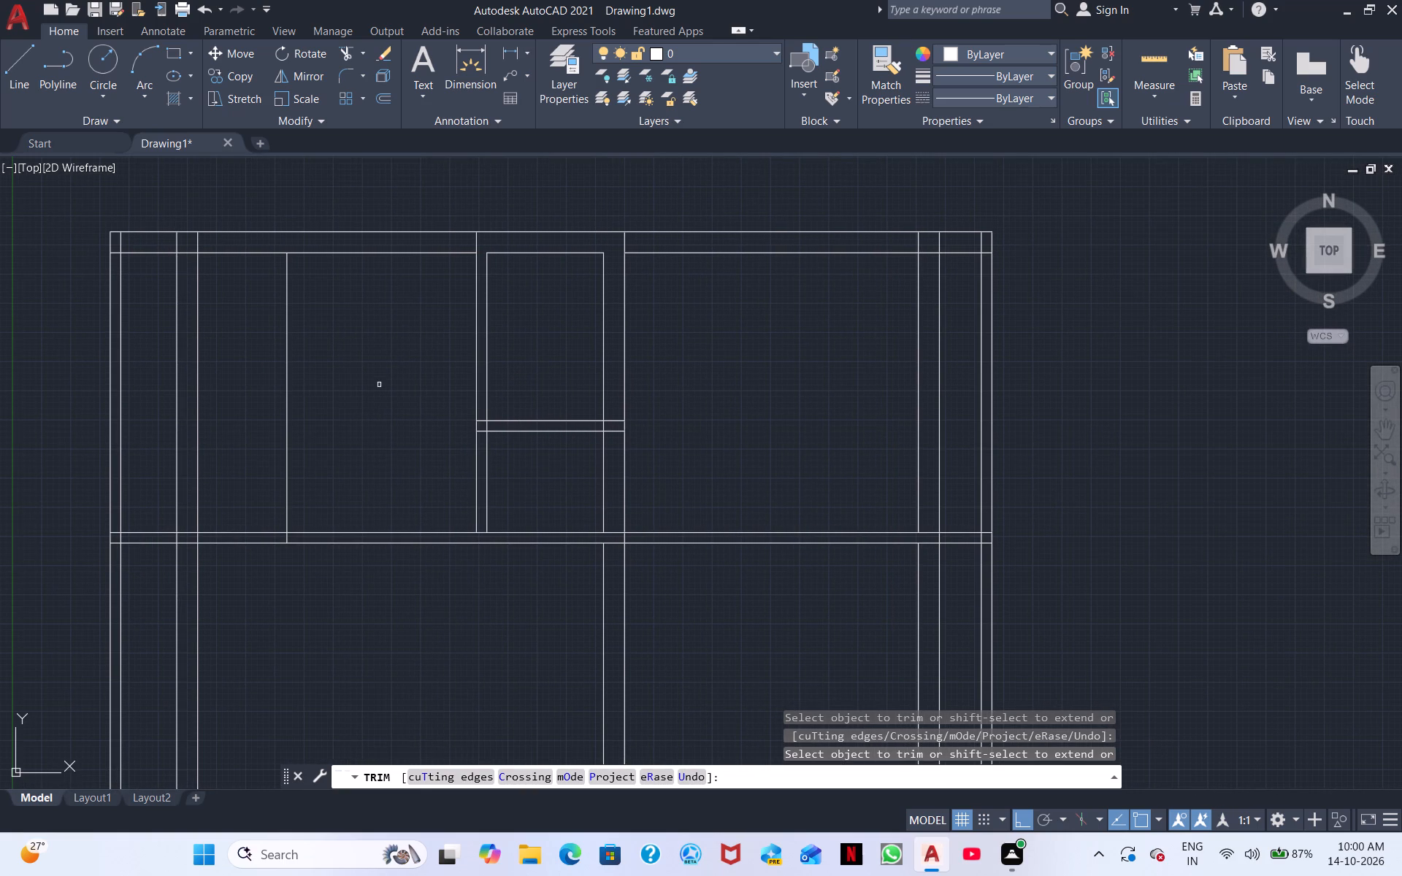
key(Escape)
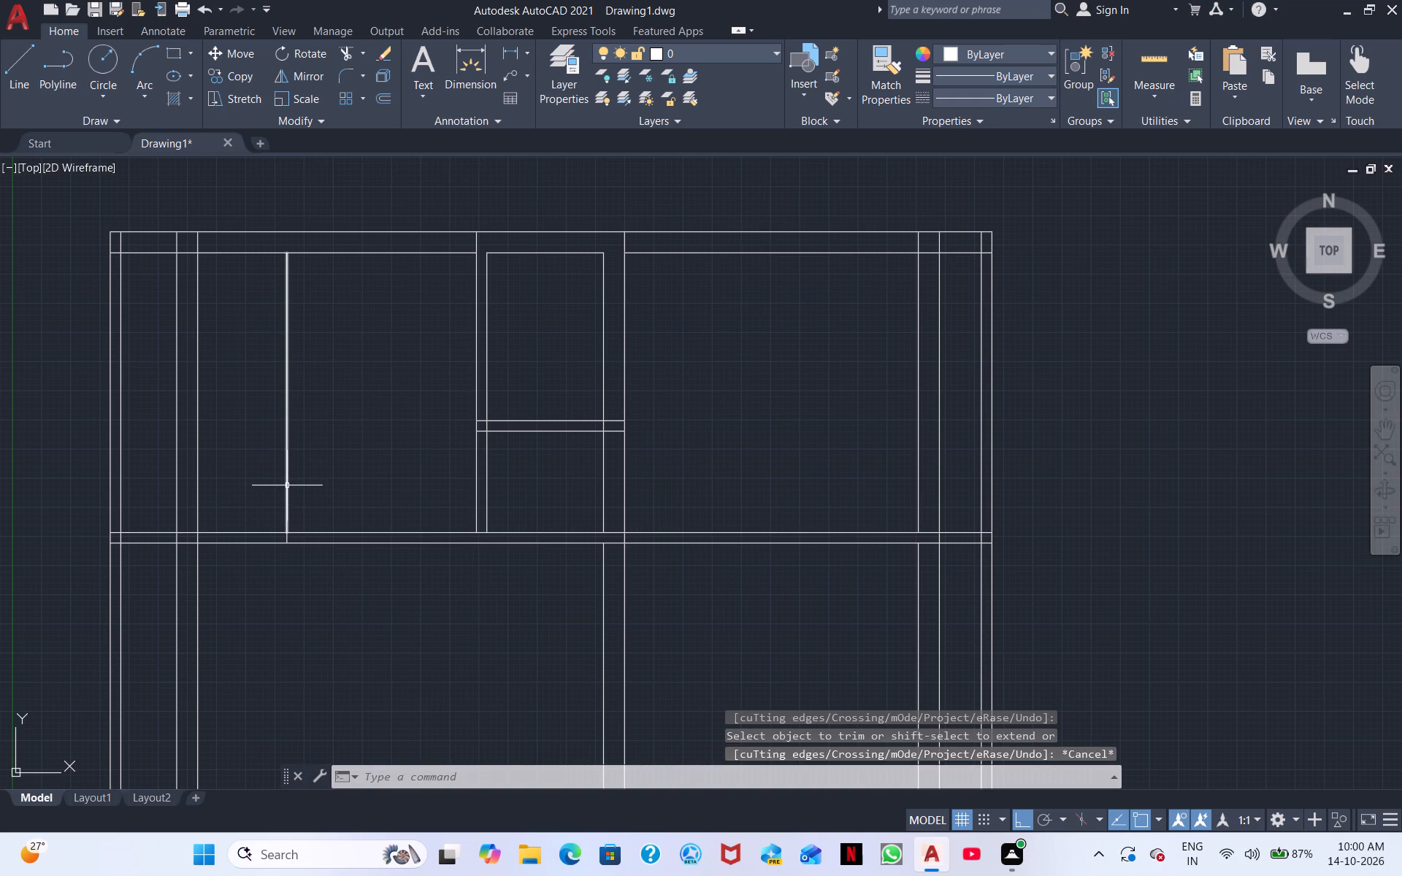
Erase the single vertical line in the top room between the second vertical wall and the partition.
click(287, 485)
right_click(302, 477)
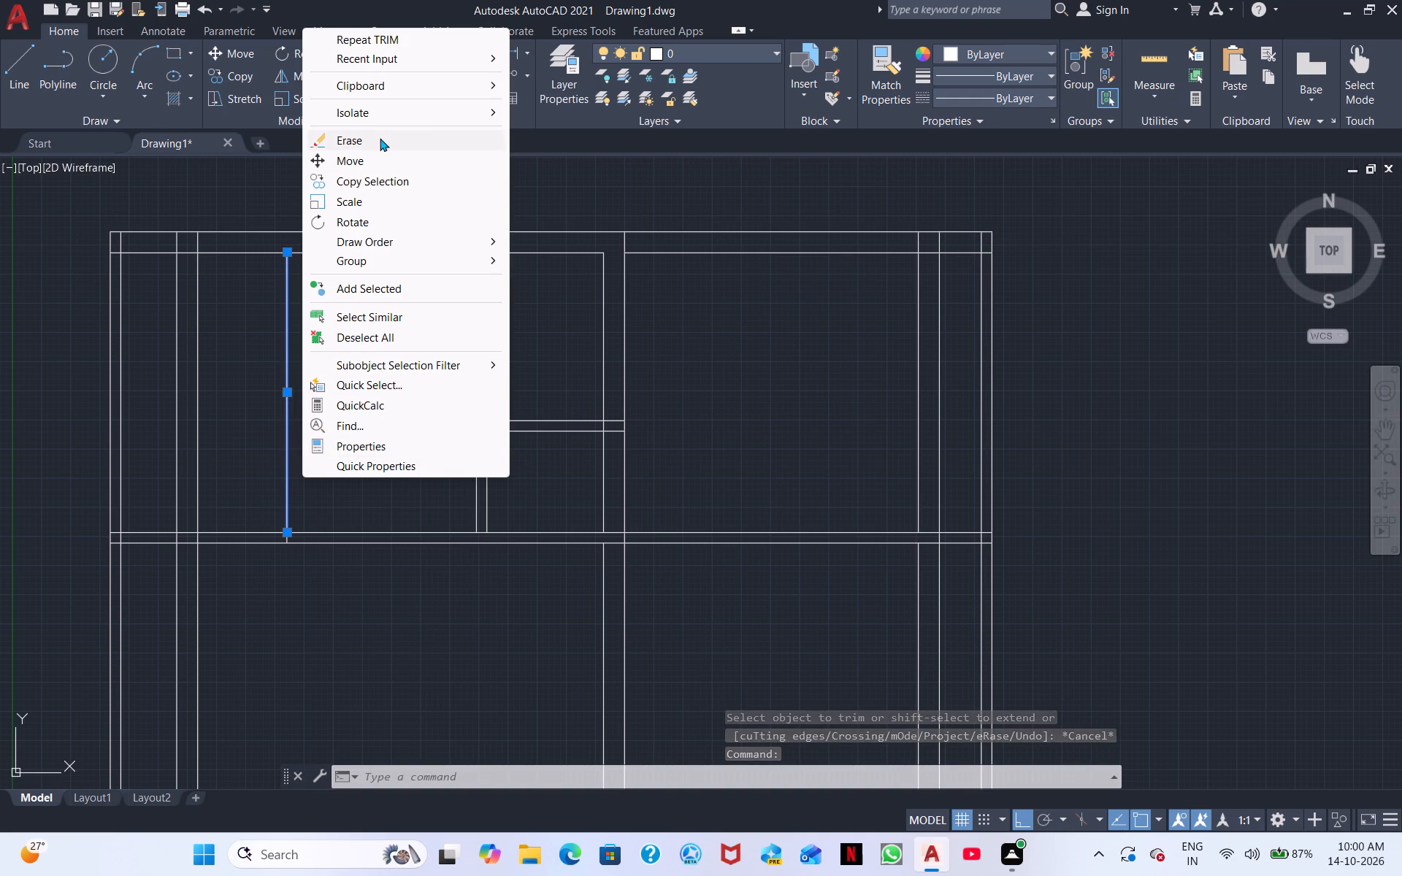
click(380, 138)
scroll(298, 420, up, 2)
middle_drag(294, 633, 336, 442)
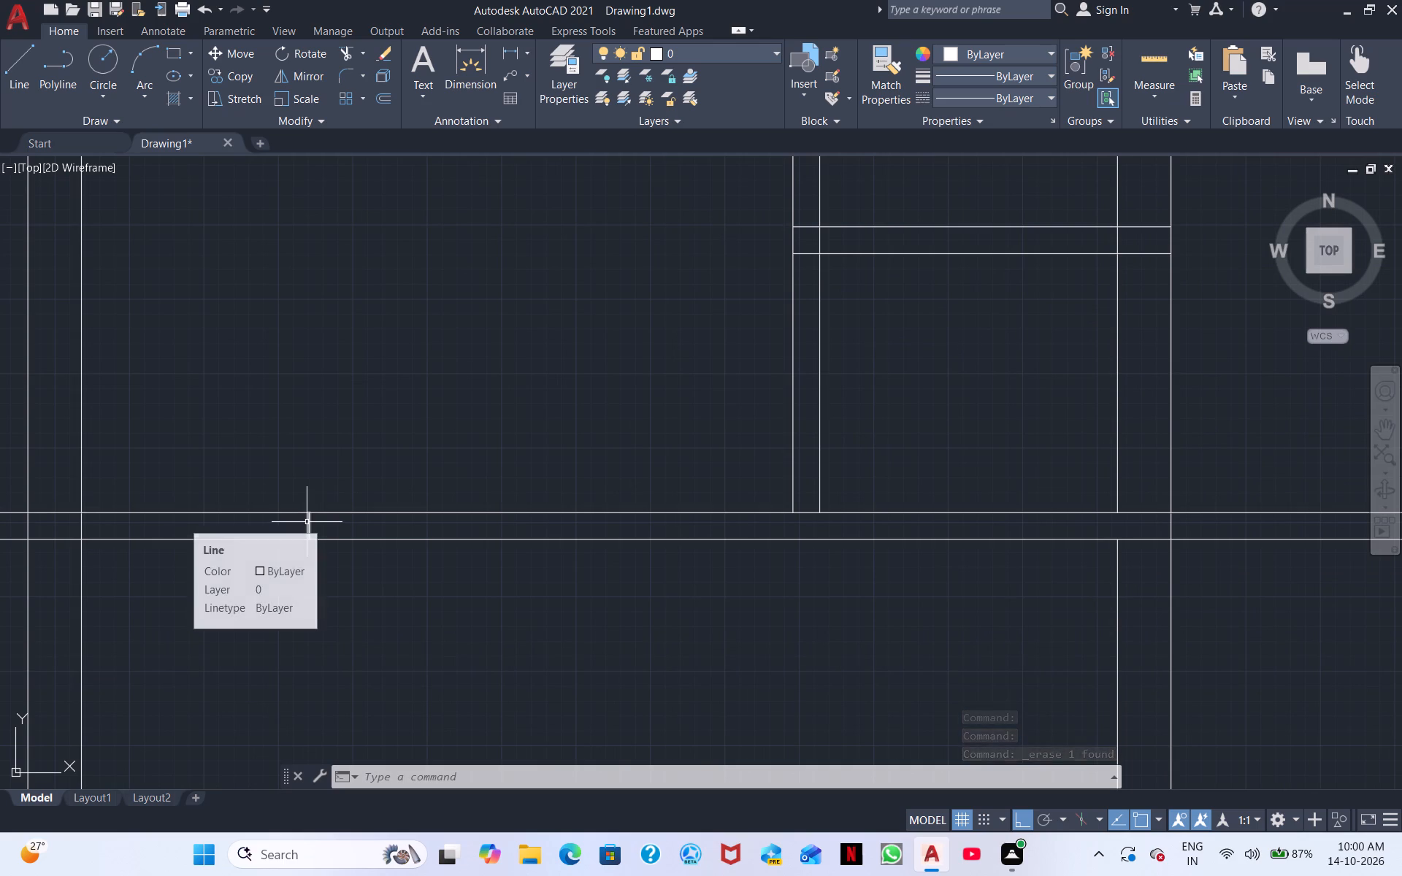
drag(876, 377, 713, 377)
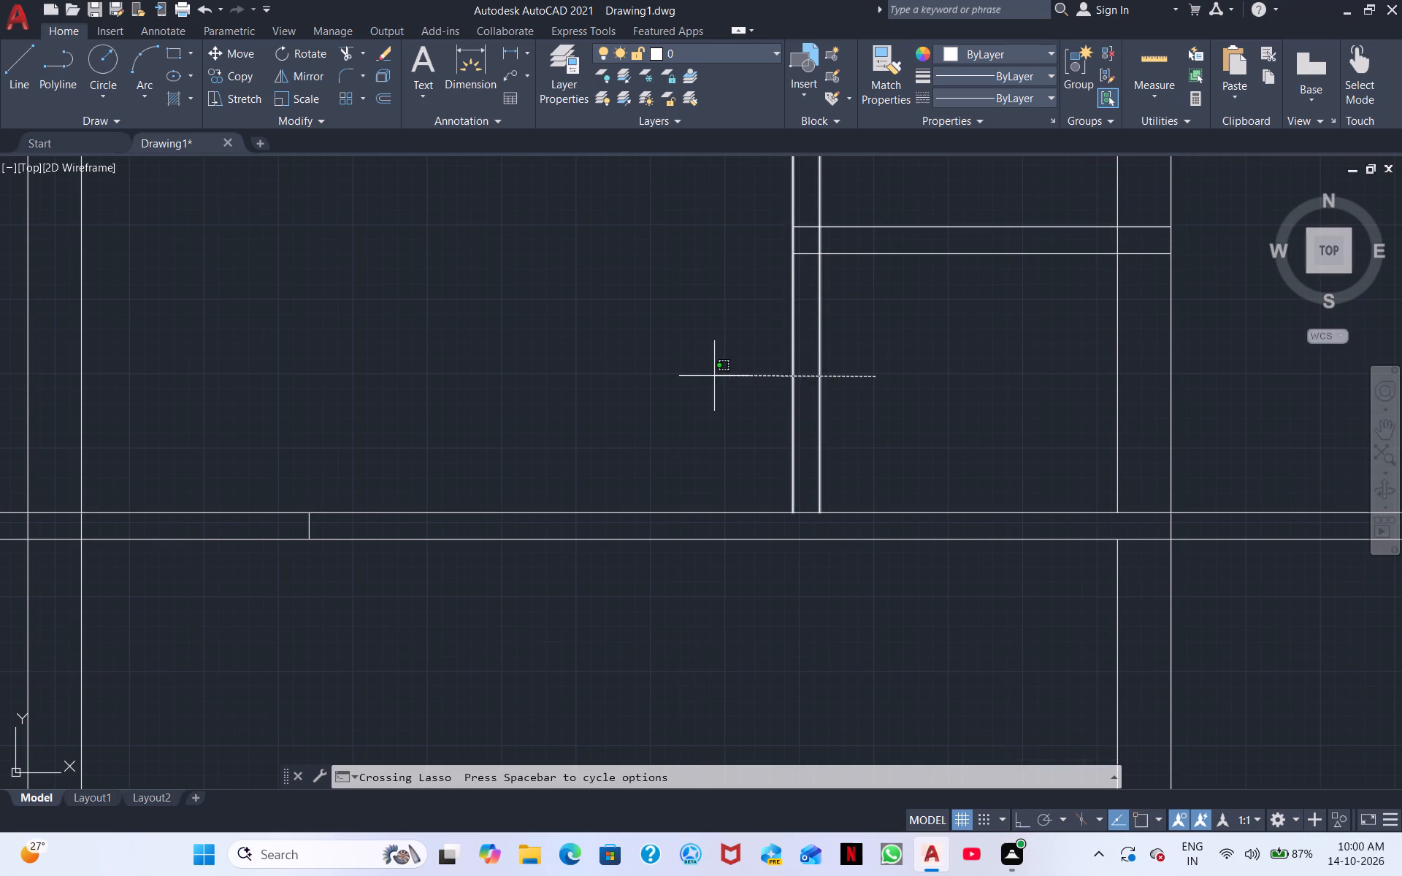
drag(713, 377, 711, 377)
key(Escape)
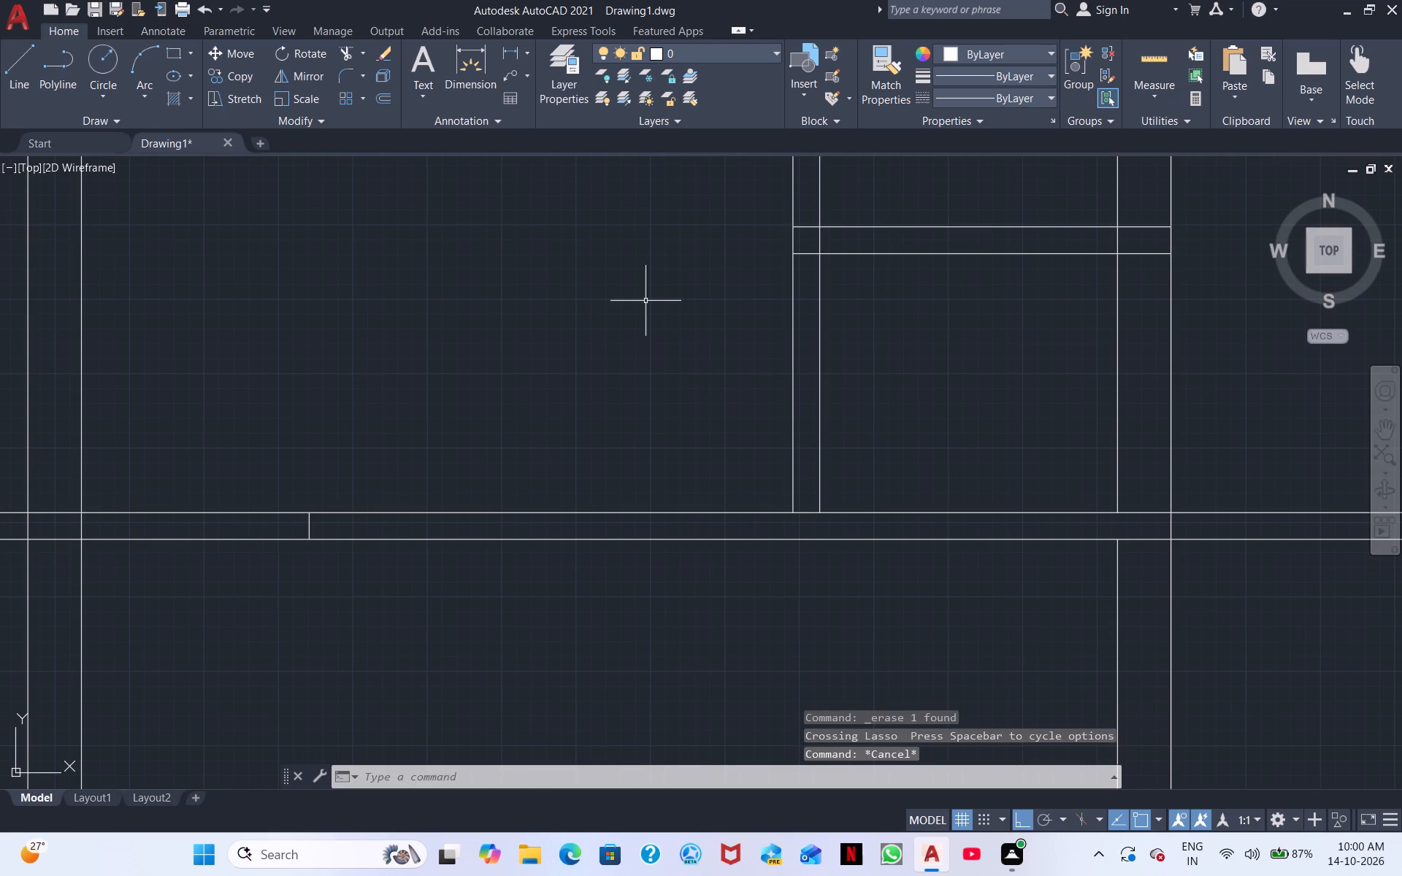
Trim away the leftover vertical stub inside the second horizontal wall and both partition lines south of the cross wall.
click(348, 55)
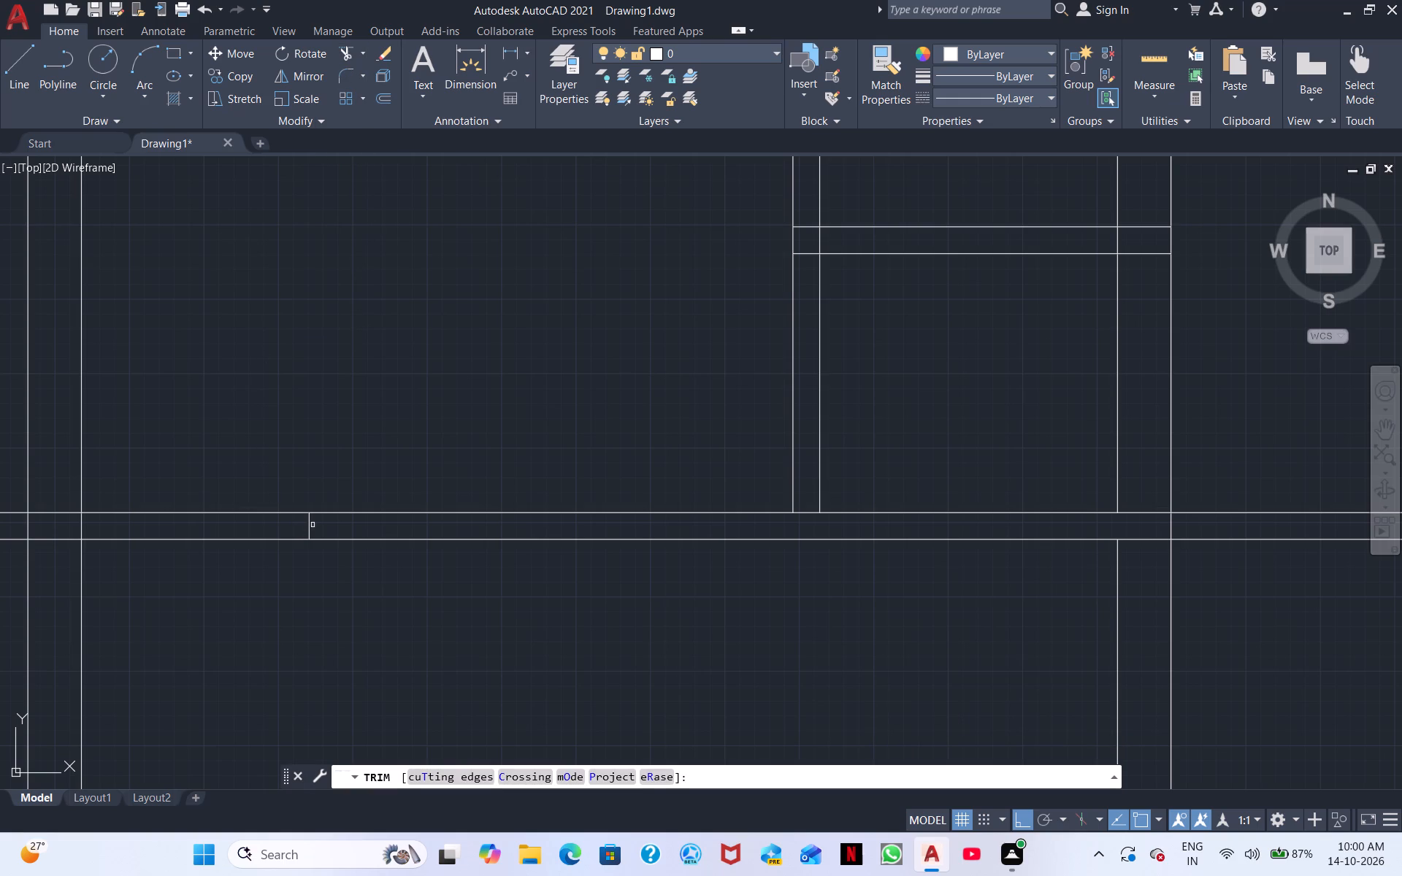
click(307, 527)
drag(900, 388, 732, 395)
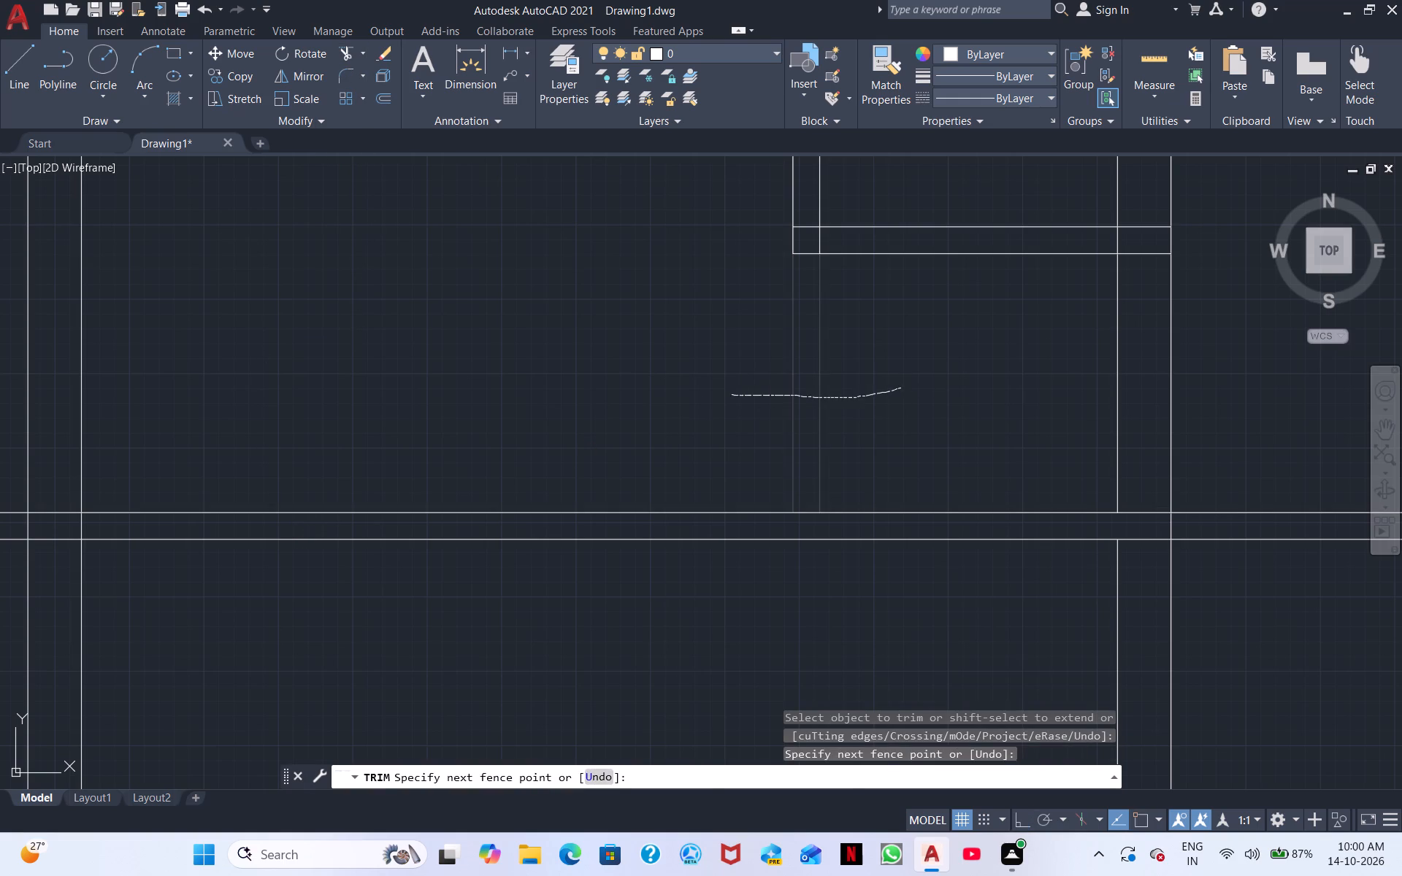
middle_drag(724, 364, 654, 527)
scroll(526, 429, down, 1)
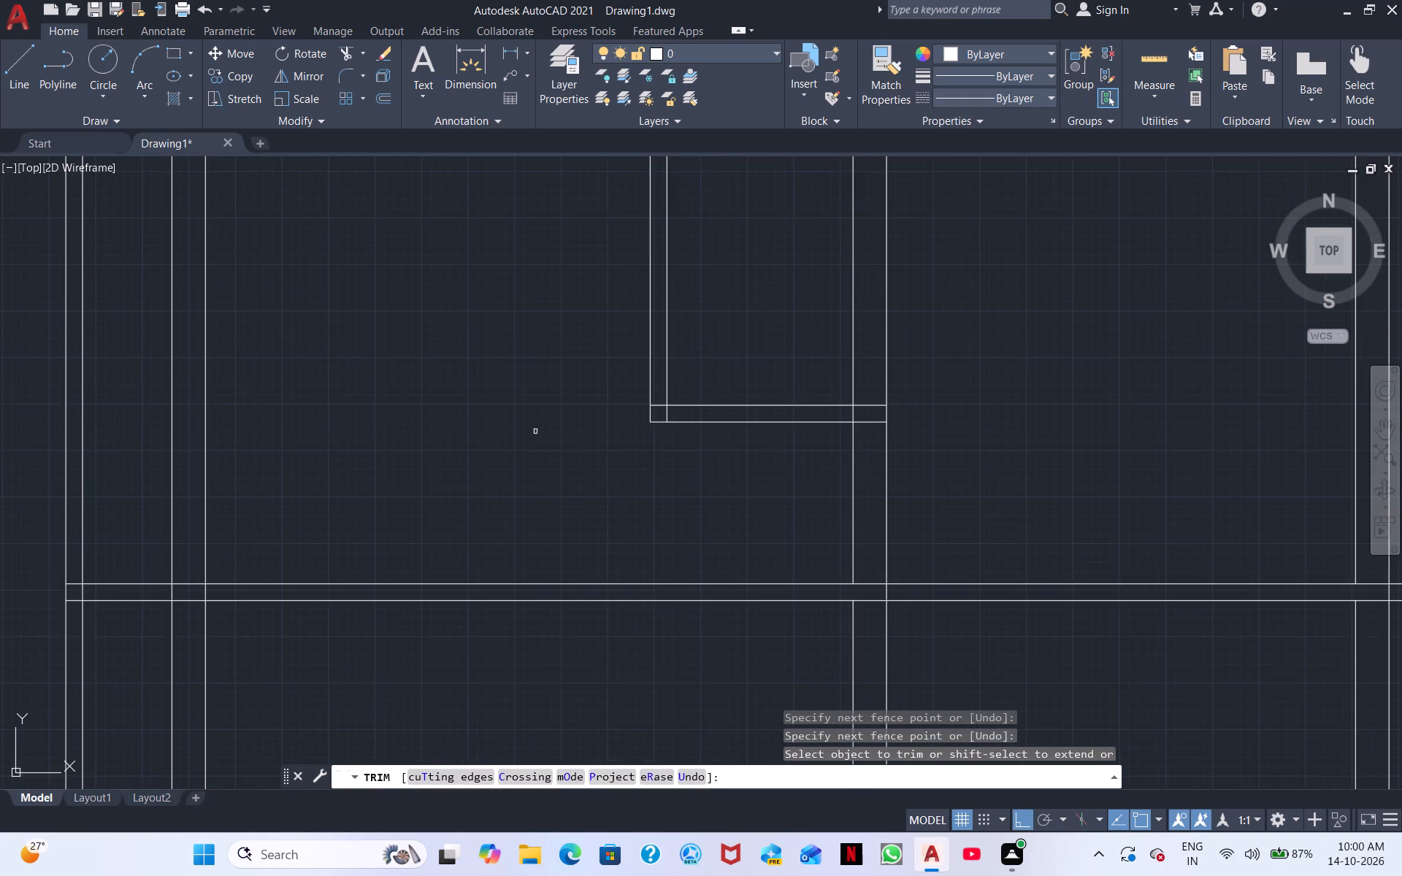
Trim the overlapping stubs where the partition meets the cross wall and the partition's west line within the top wall, and end Trim.
middle_drag(594, 424, 571, 532)
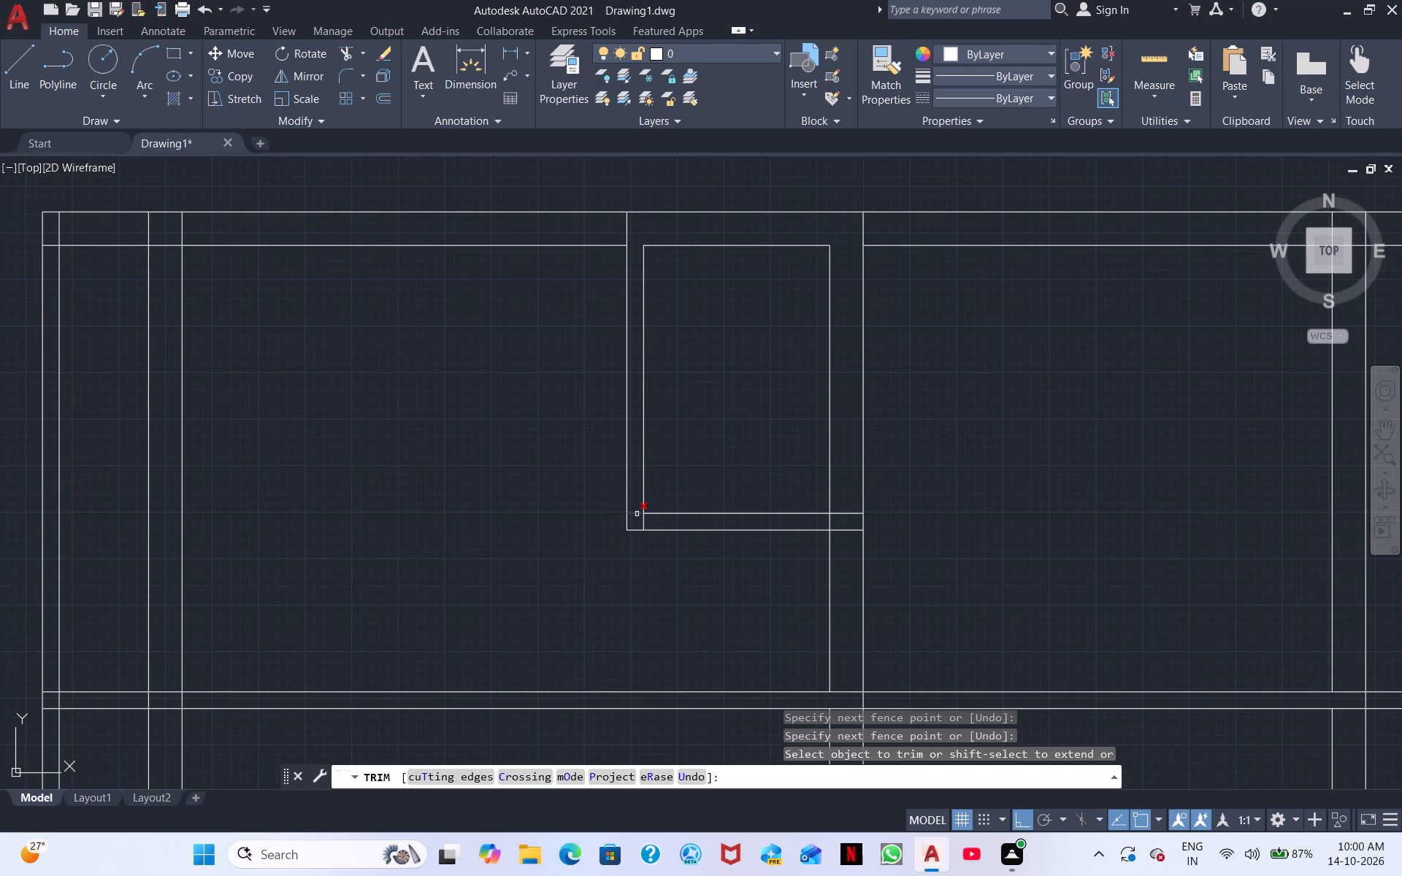
click(637, 514)
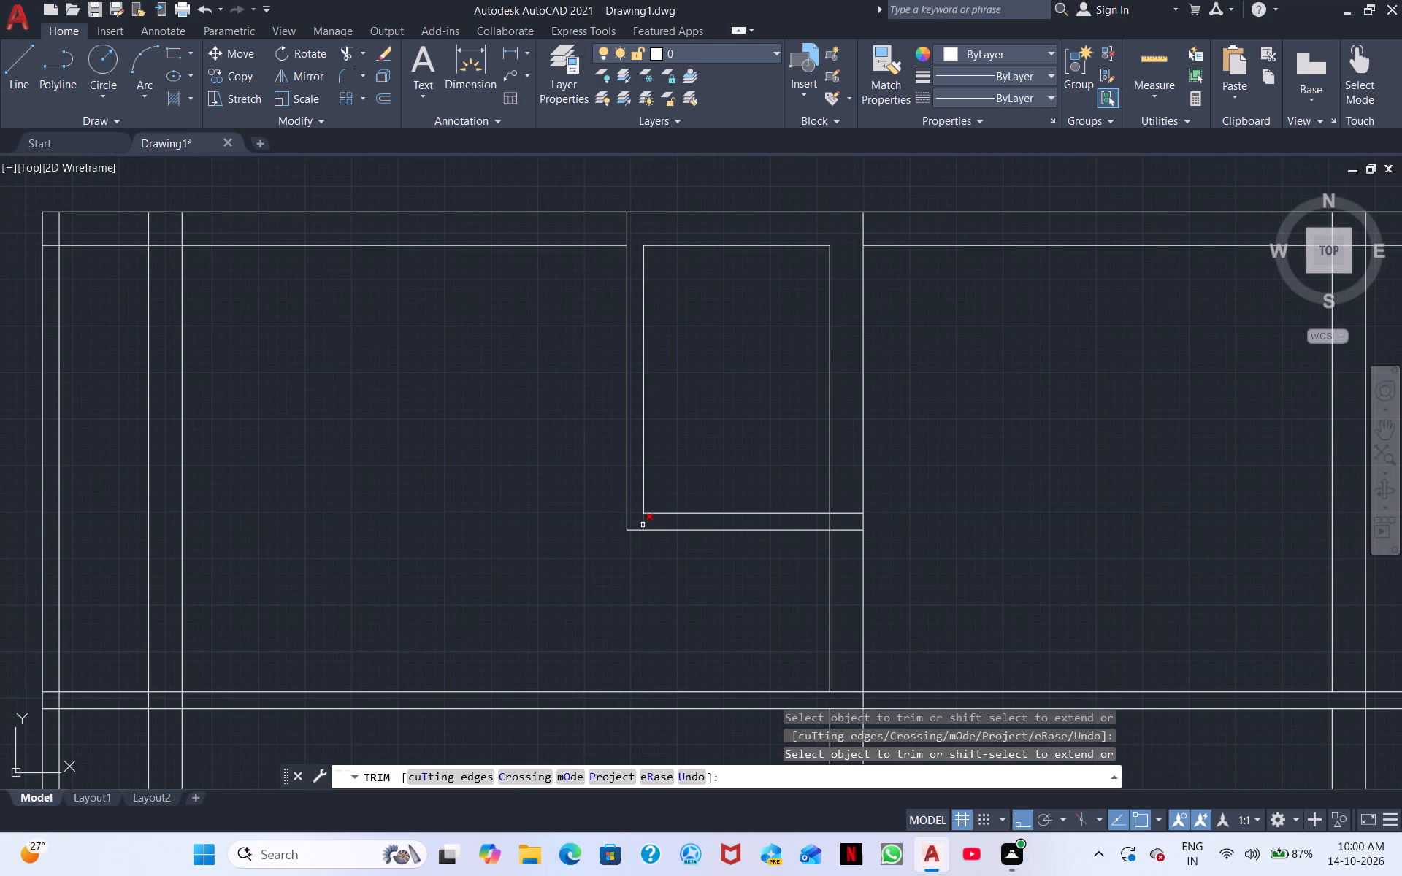
click(643, 525)
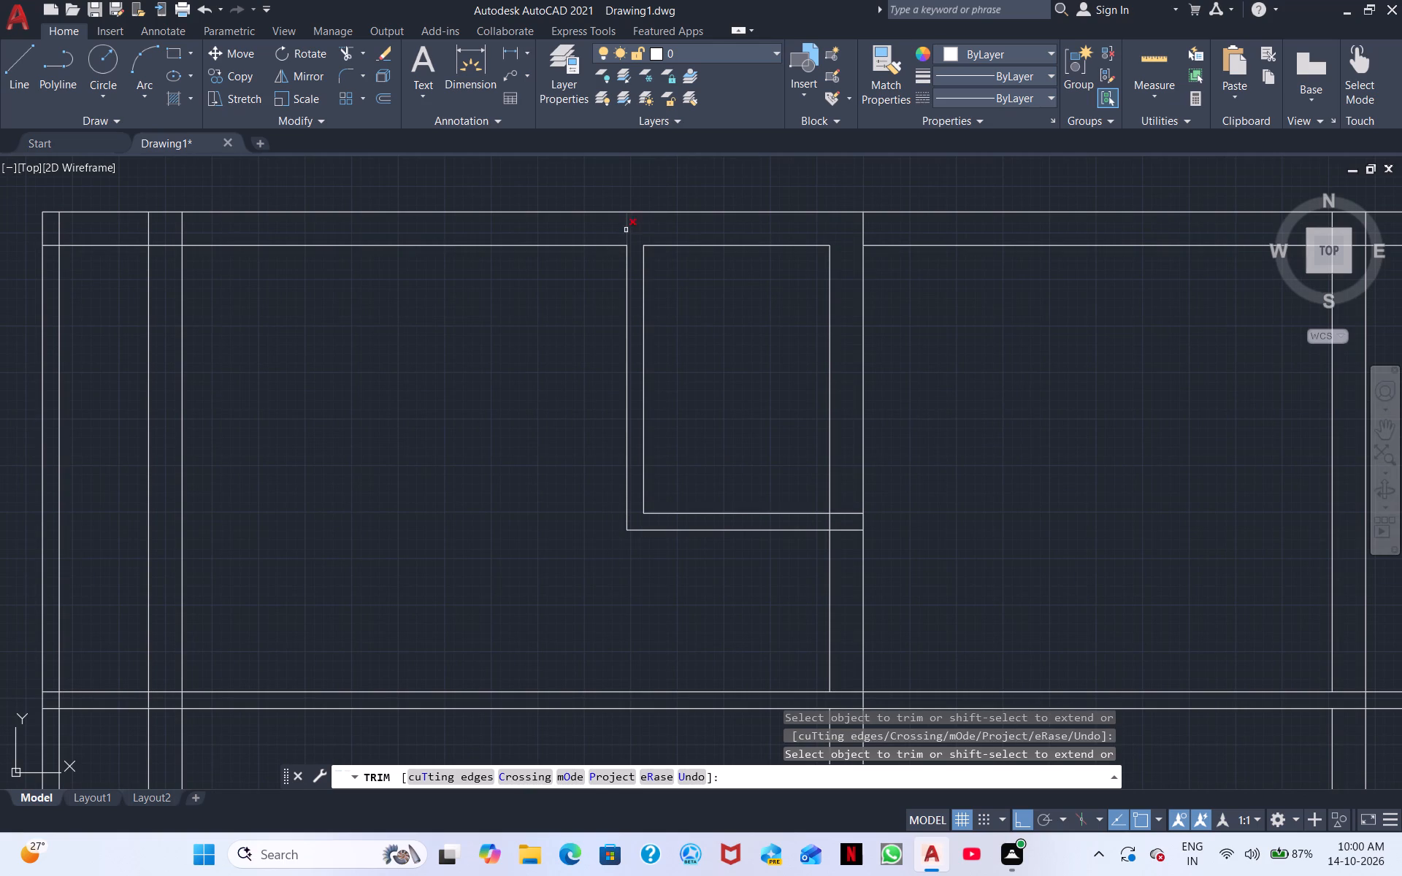
click(626, 230)
scroll(427, 409, down, 1)
middle_drag(428, 422, 428, 450)
scroll(428, 450, up, 1)
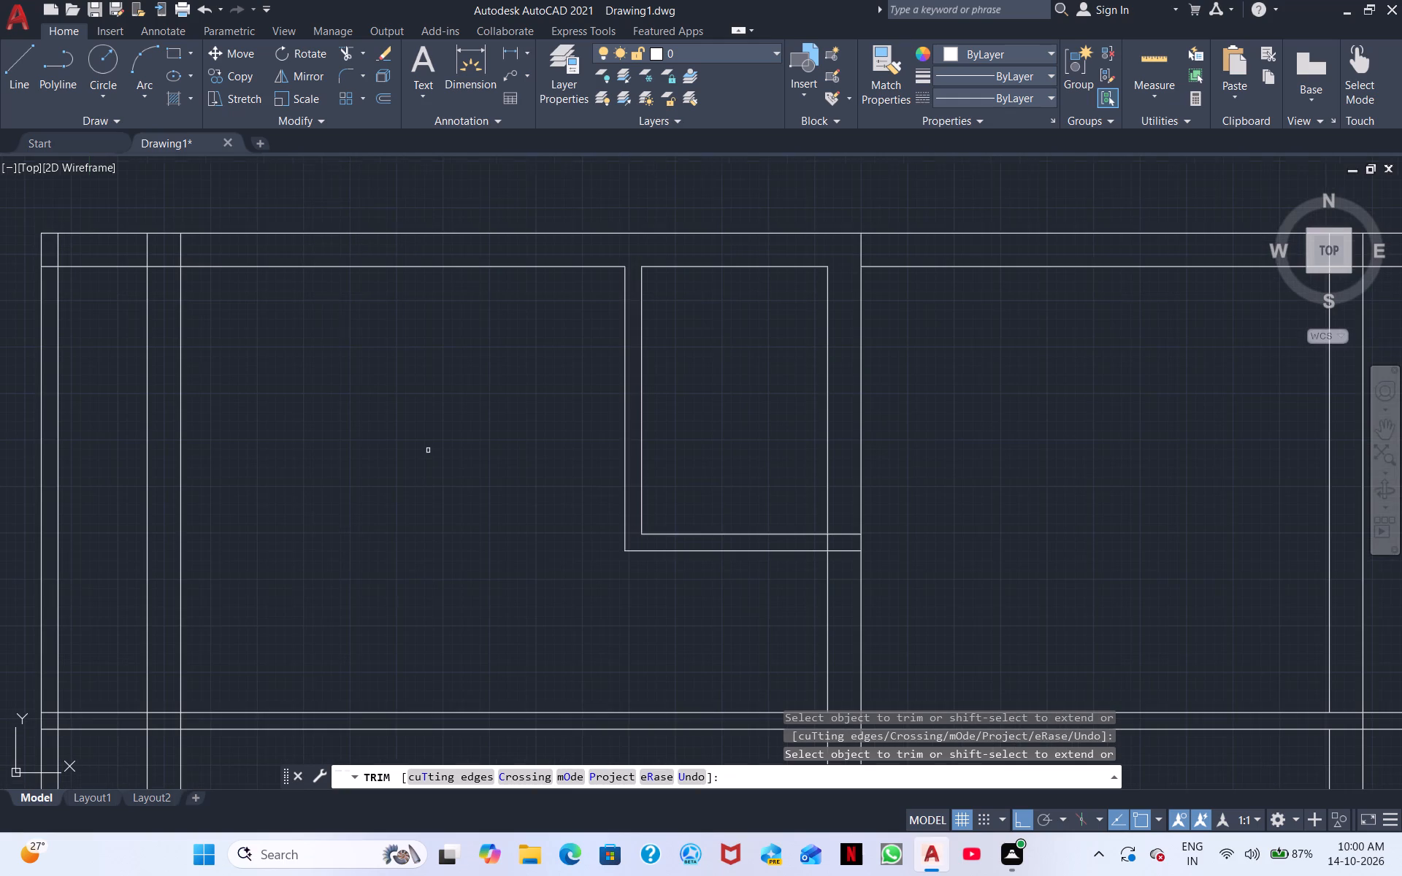
scroll(428, 450, up, 1)
key(Escape)
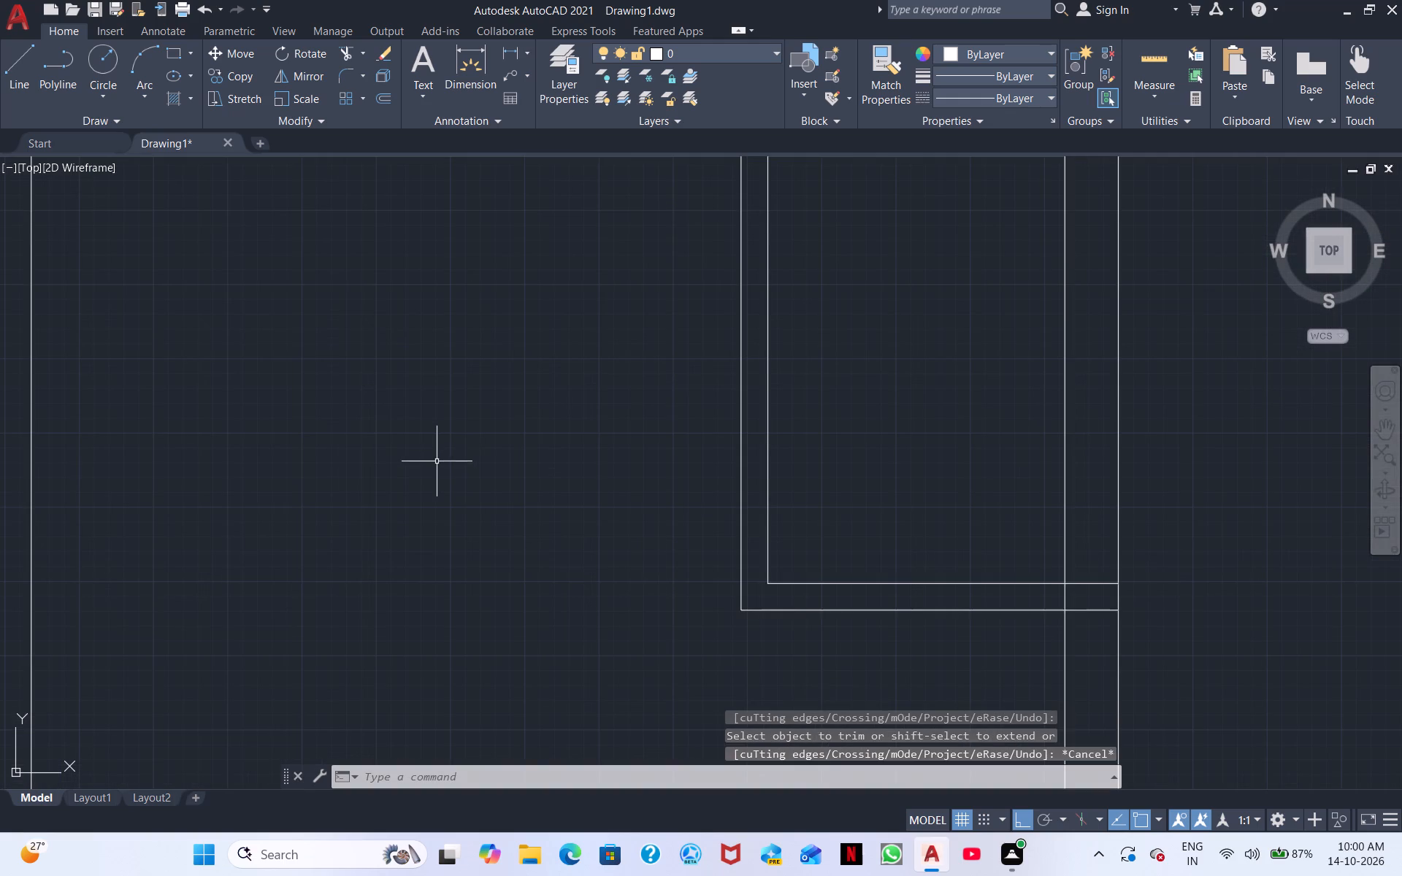
Draw a line 2' east from the second vertical wall, just south of the second horizontal wall, and north to the top wall's inner line.
scroll(436, 463, down, 2)
middle_drag(426, 506, 487, 458)
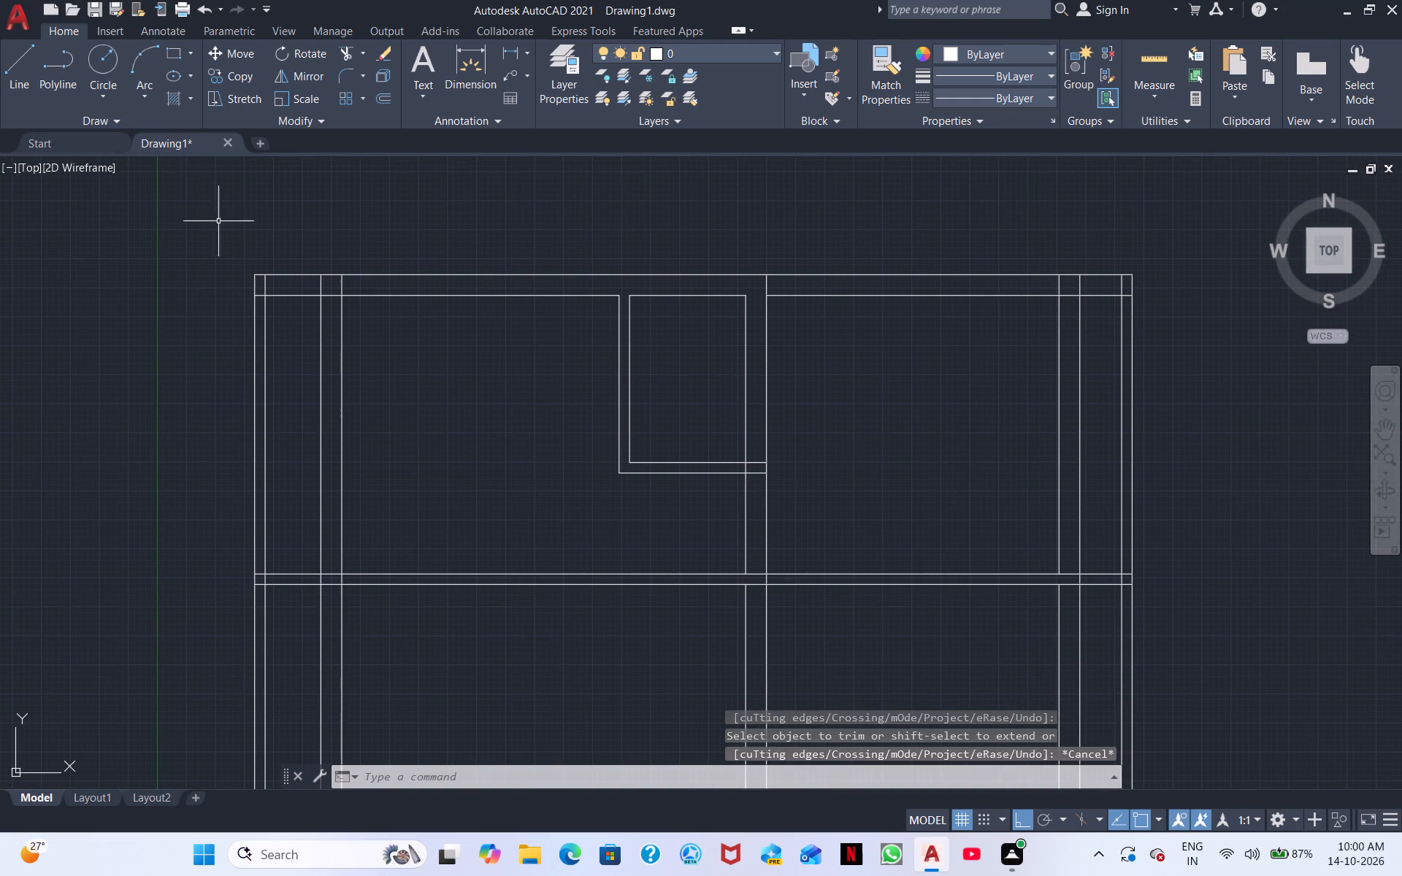
click(23, 83)
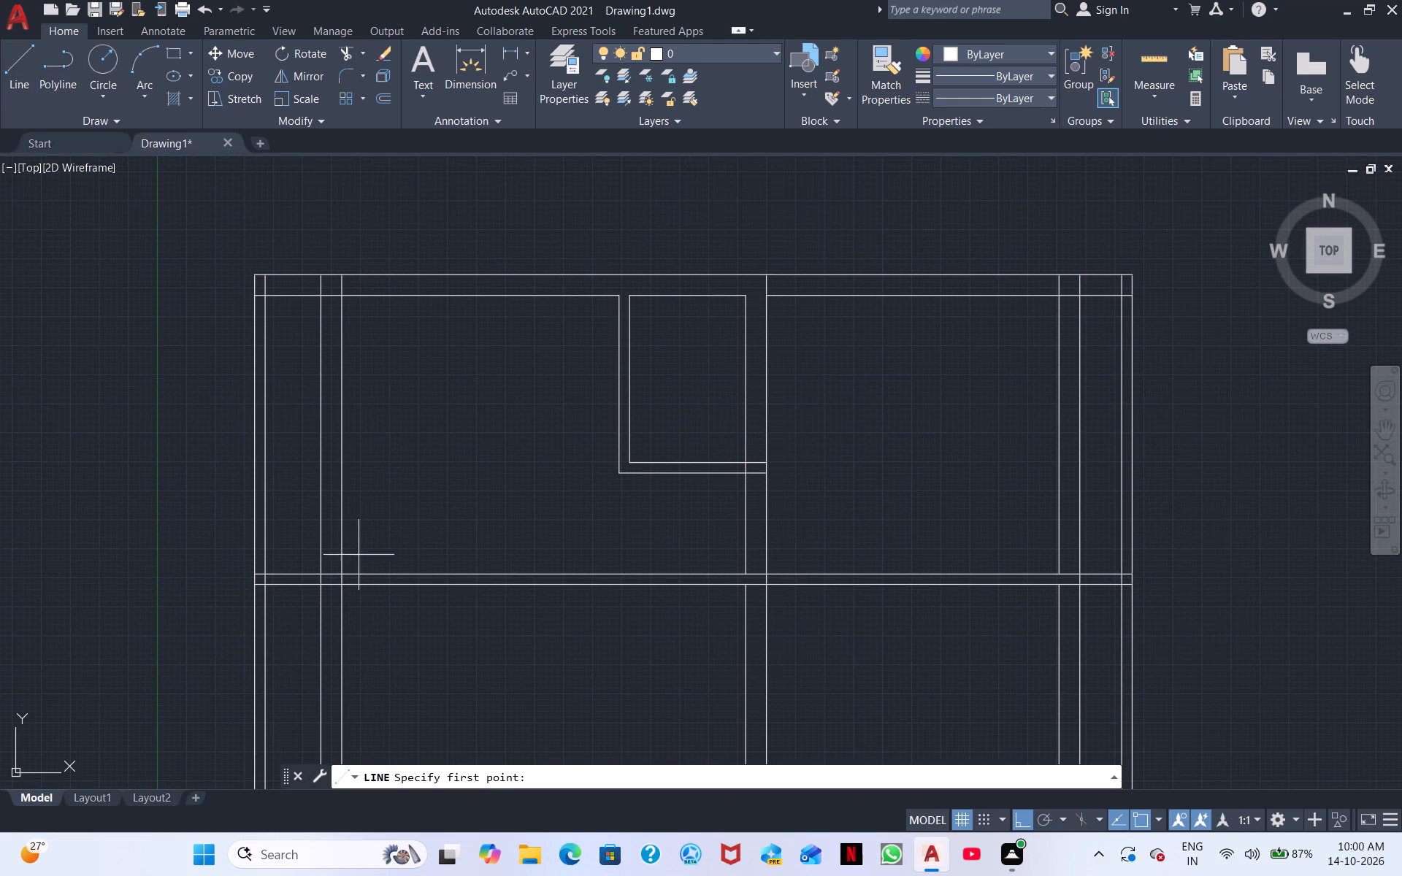
scroll(339, 558, up, 2)
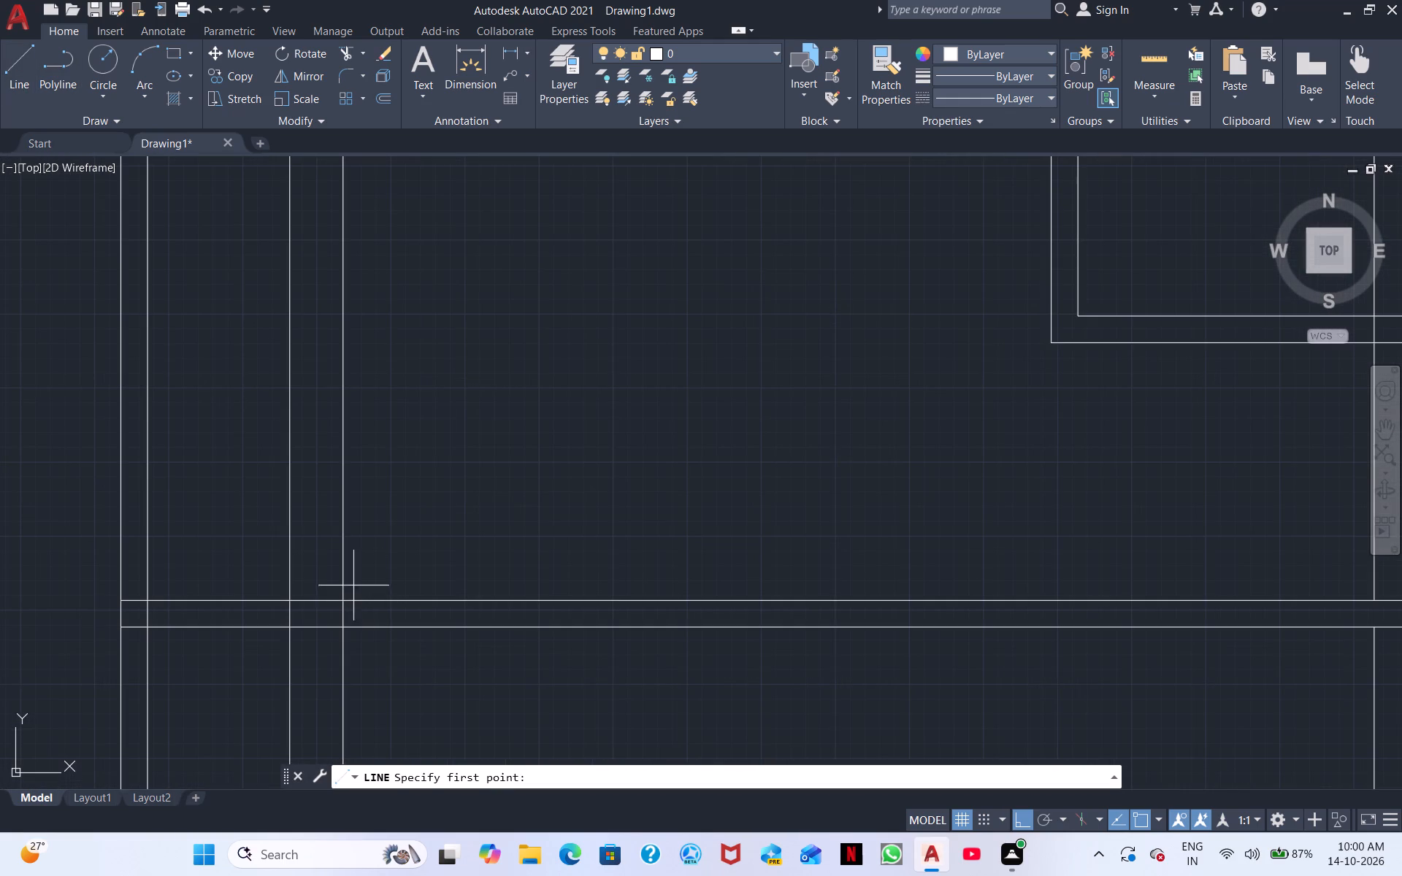
click(347, 643)
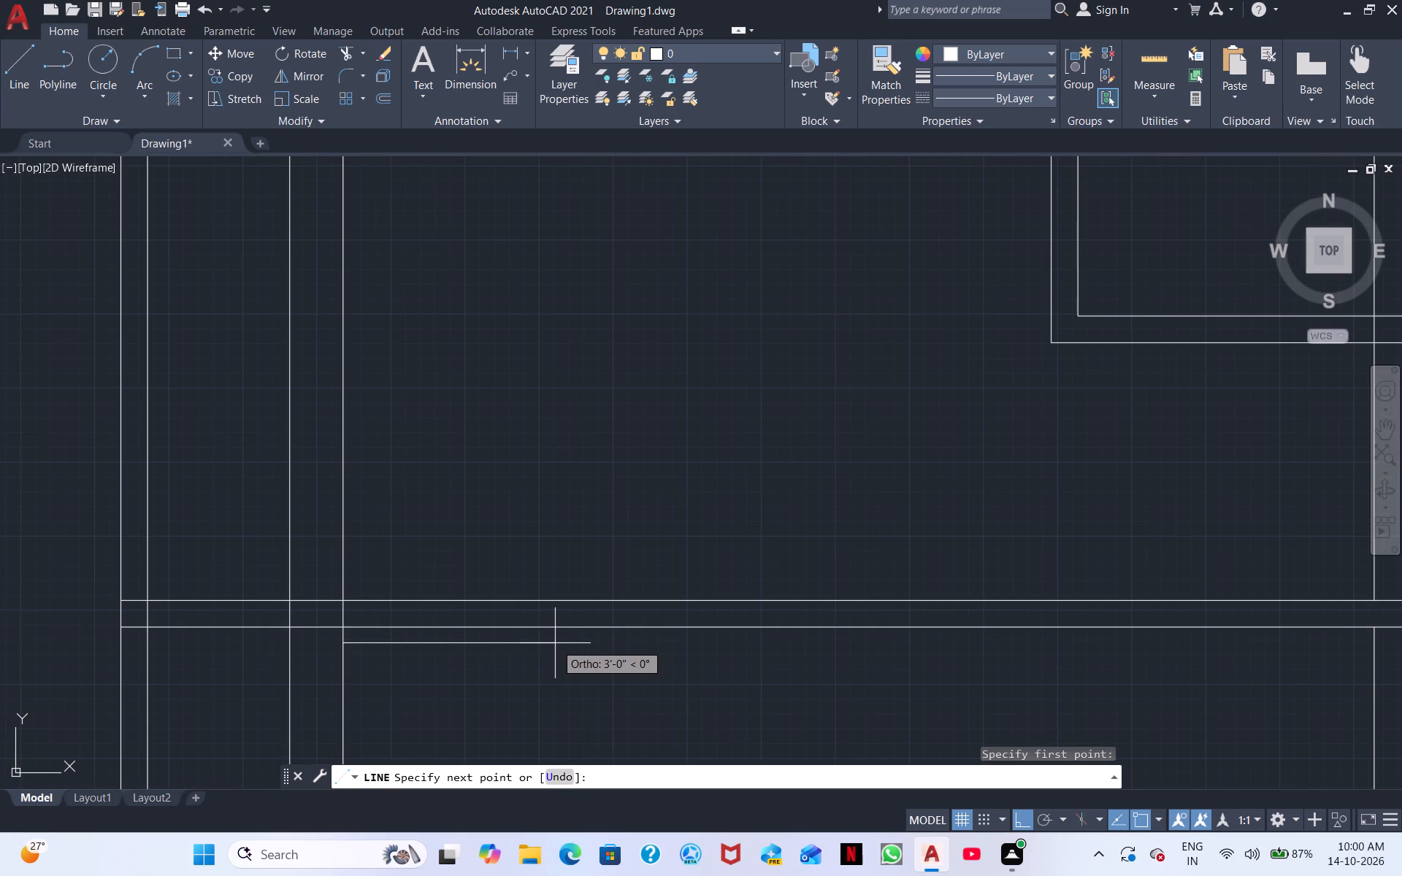
text(2')
key(Return)
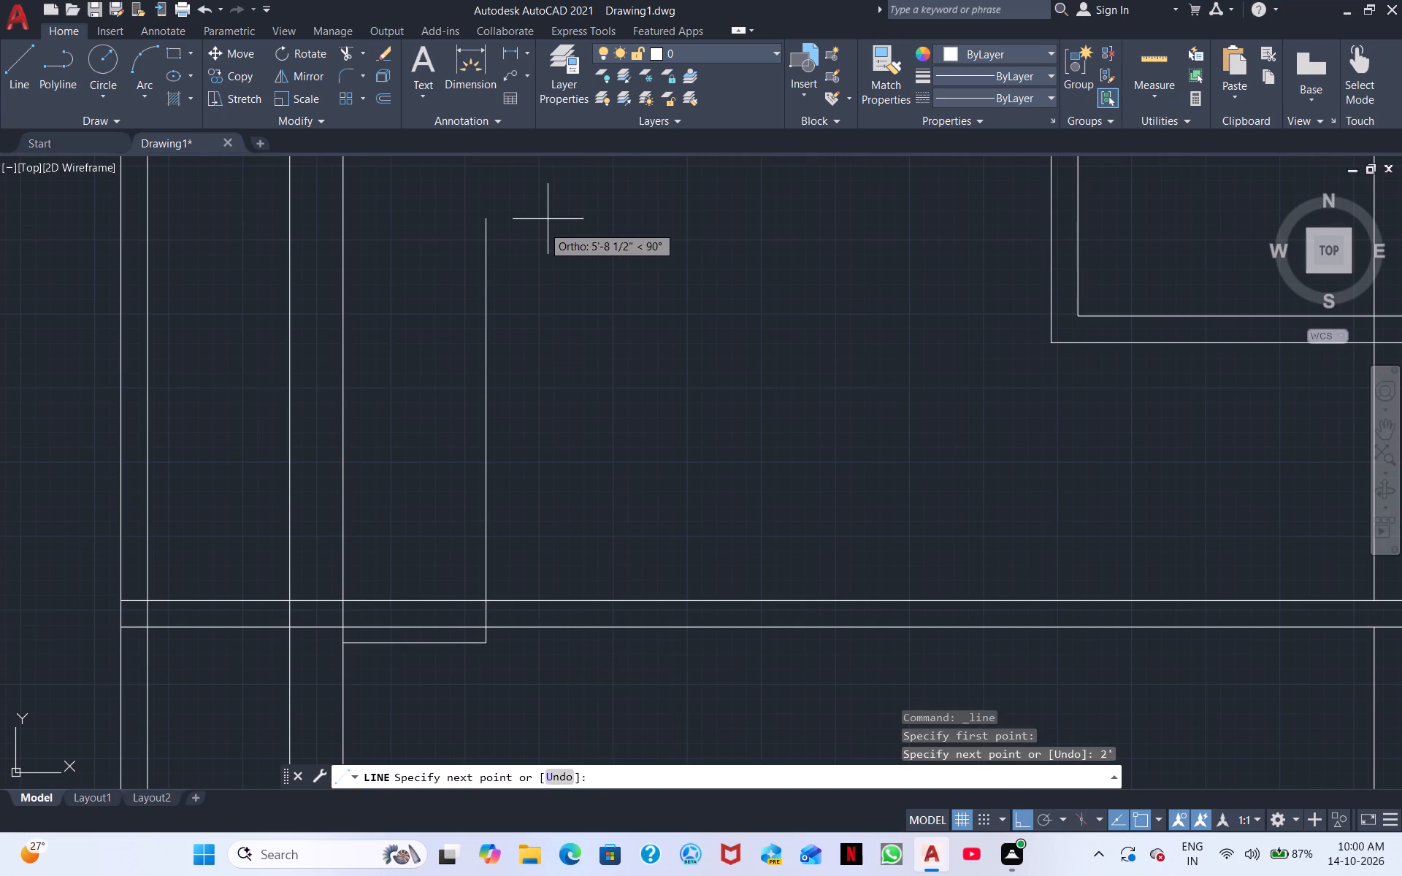
scroll(527, 205, down, 2)
middle_drag(520, 436, 520, 487)
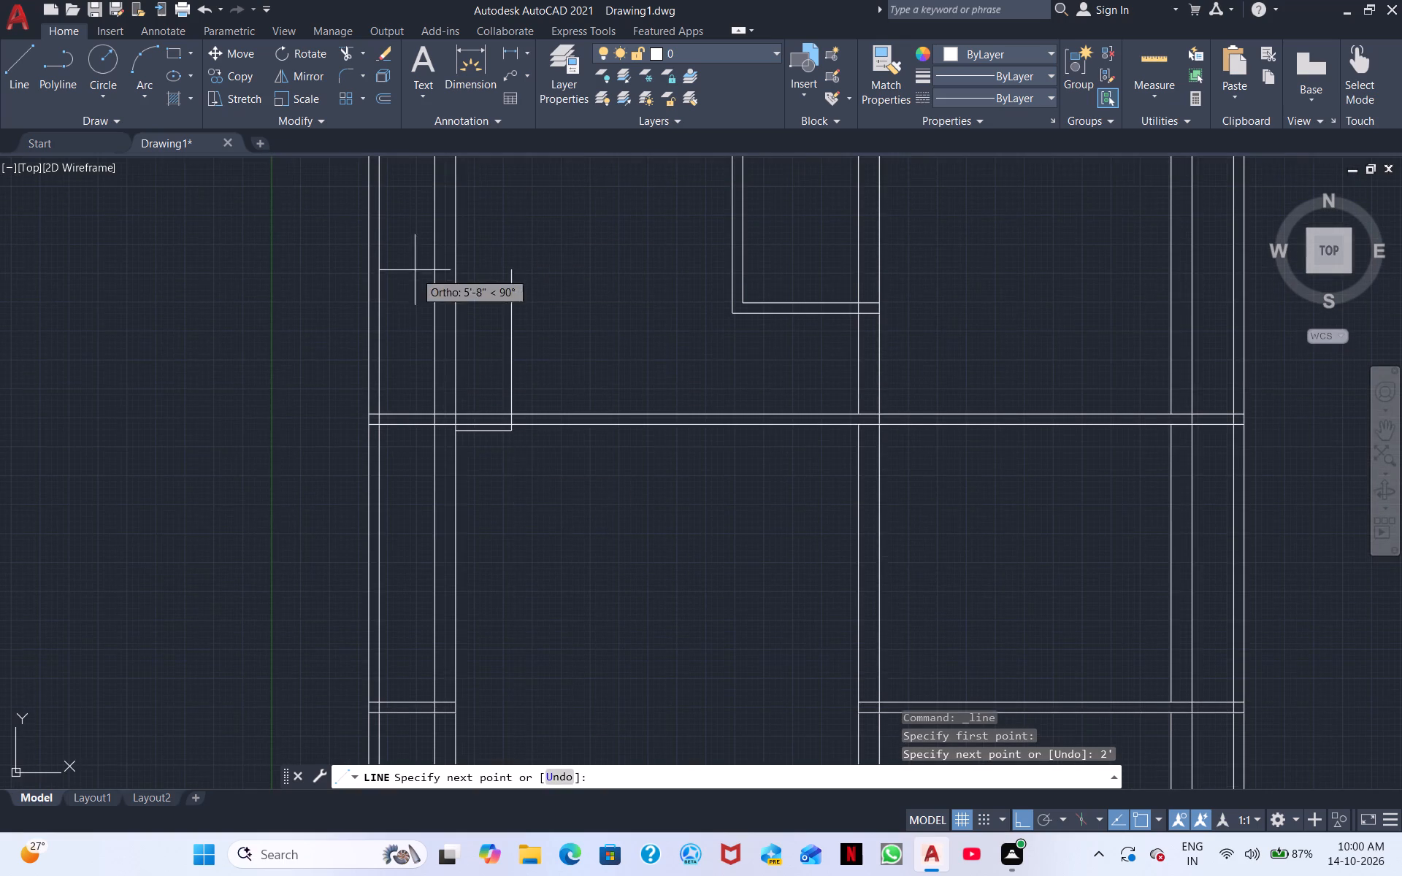
middle_drag(415, 256, 411, 549)
click(502, 434)
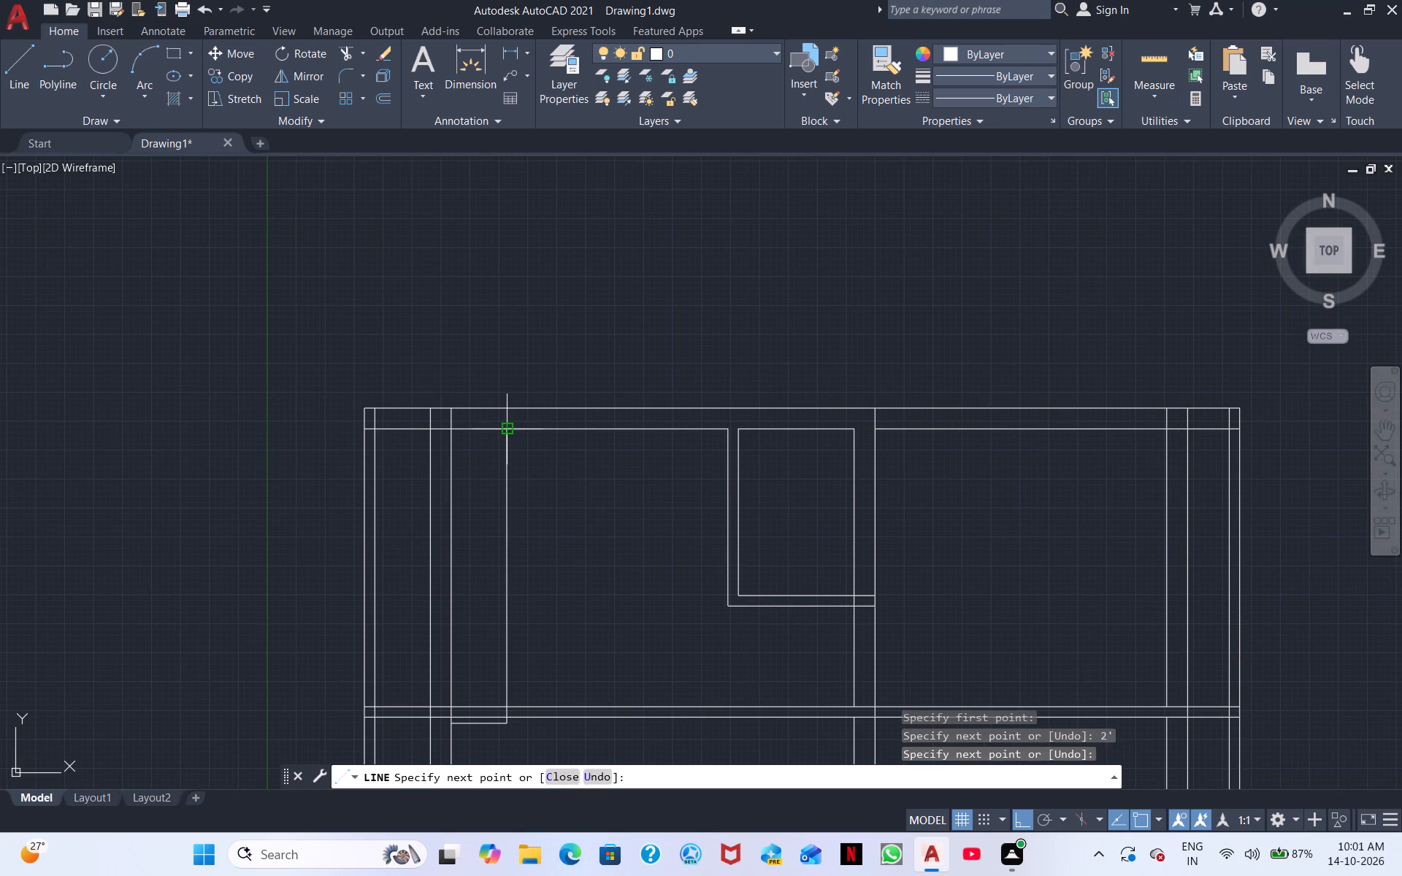
key(Escape)
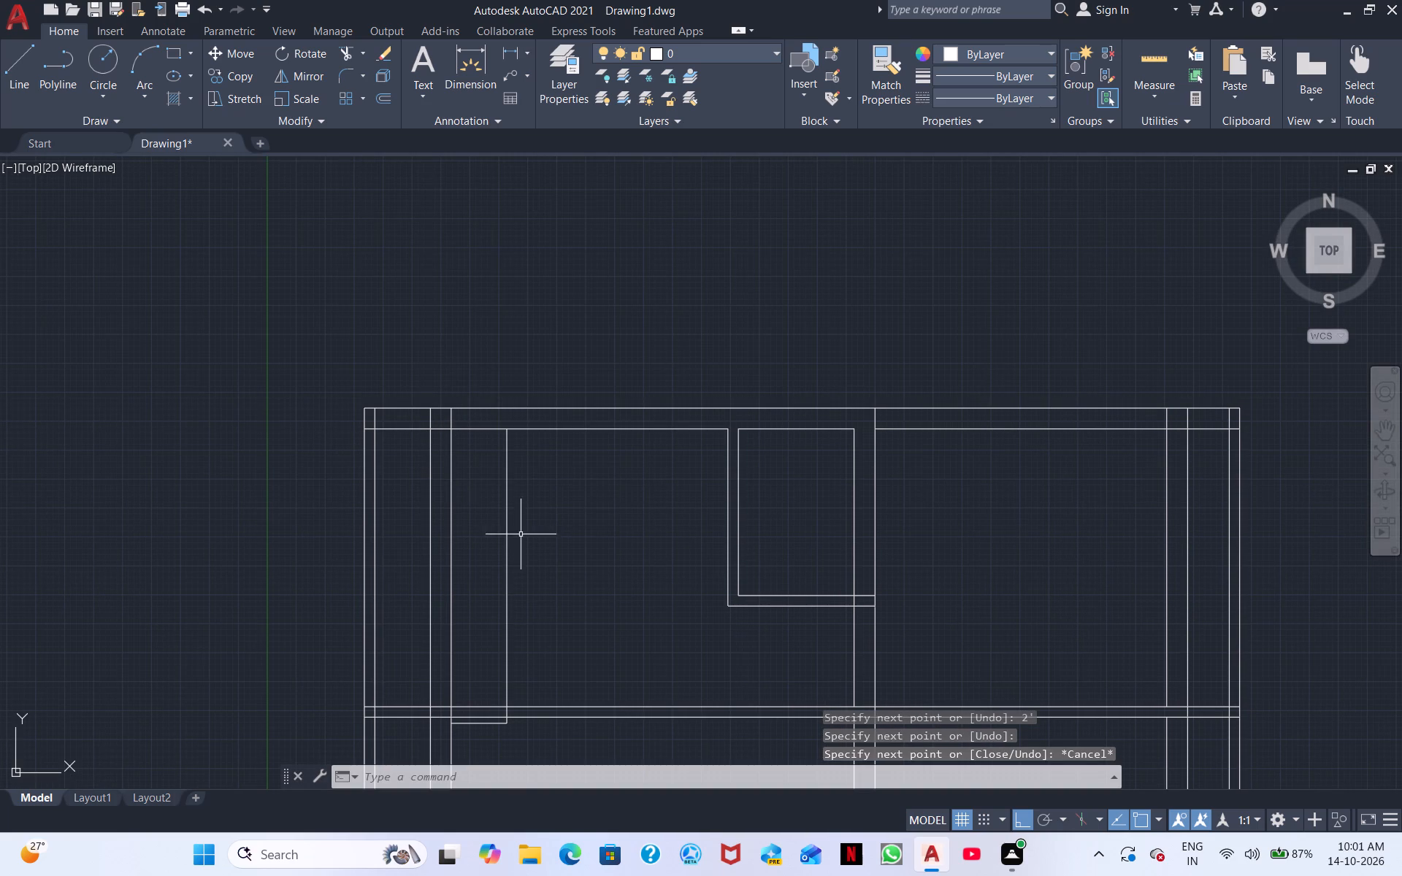
Draw a line 2' south from the second vertical wall's inner corner at the top wall and east to the partition's west line.
click(18, 74)
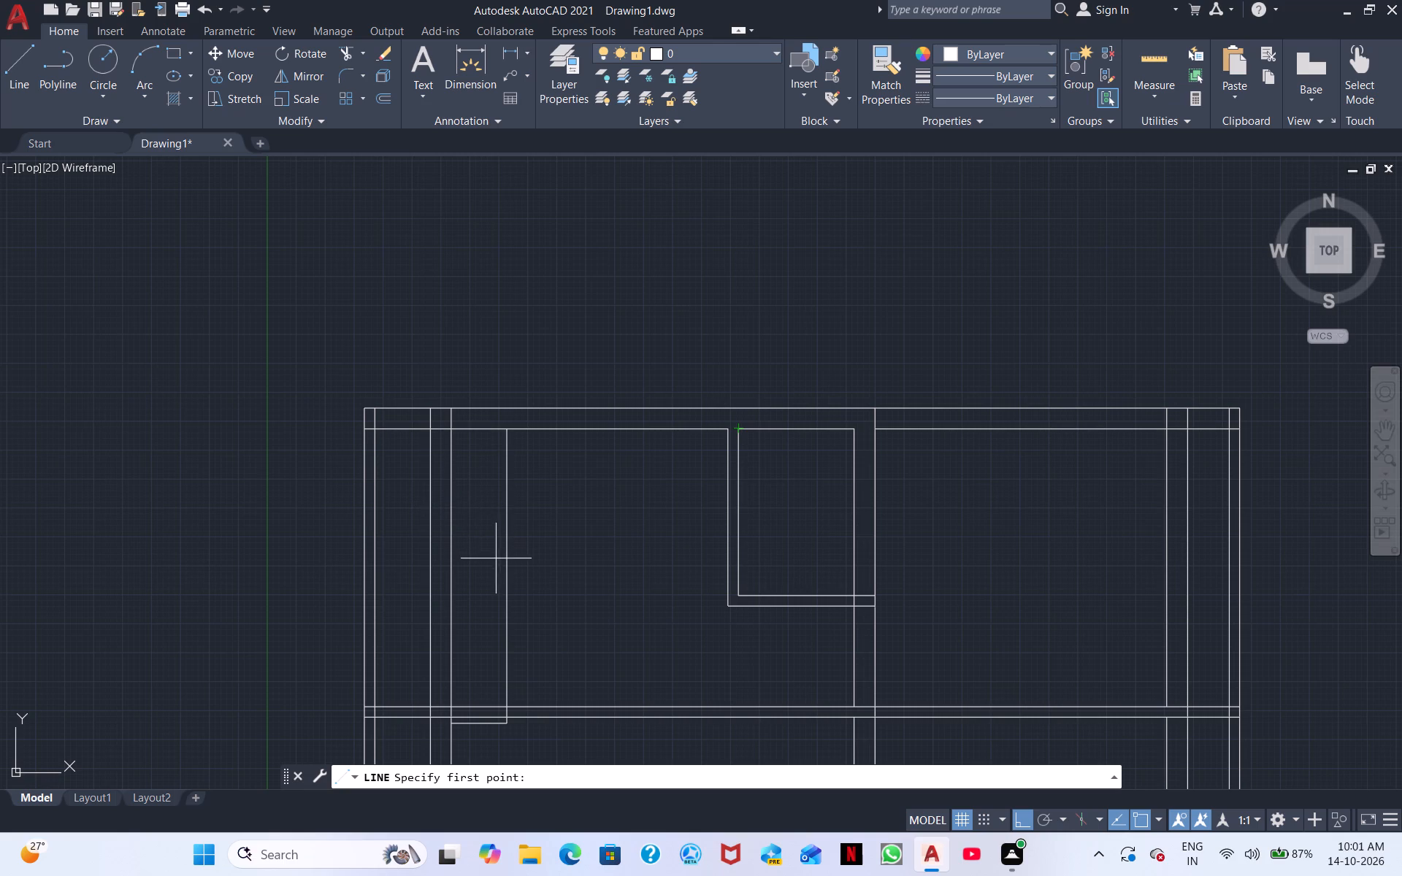
scroll(497, 558, up, 1)
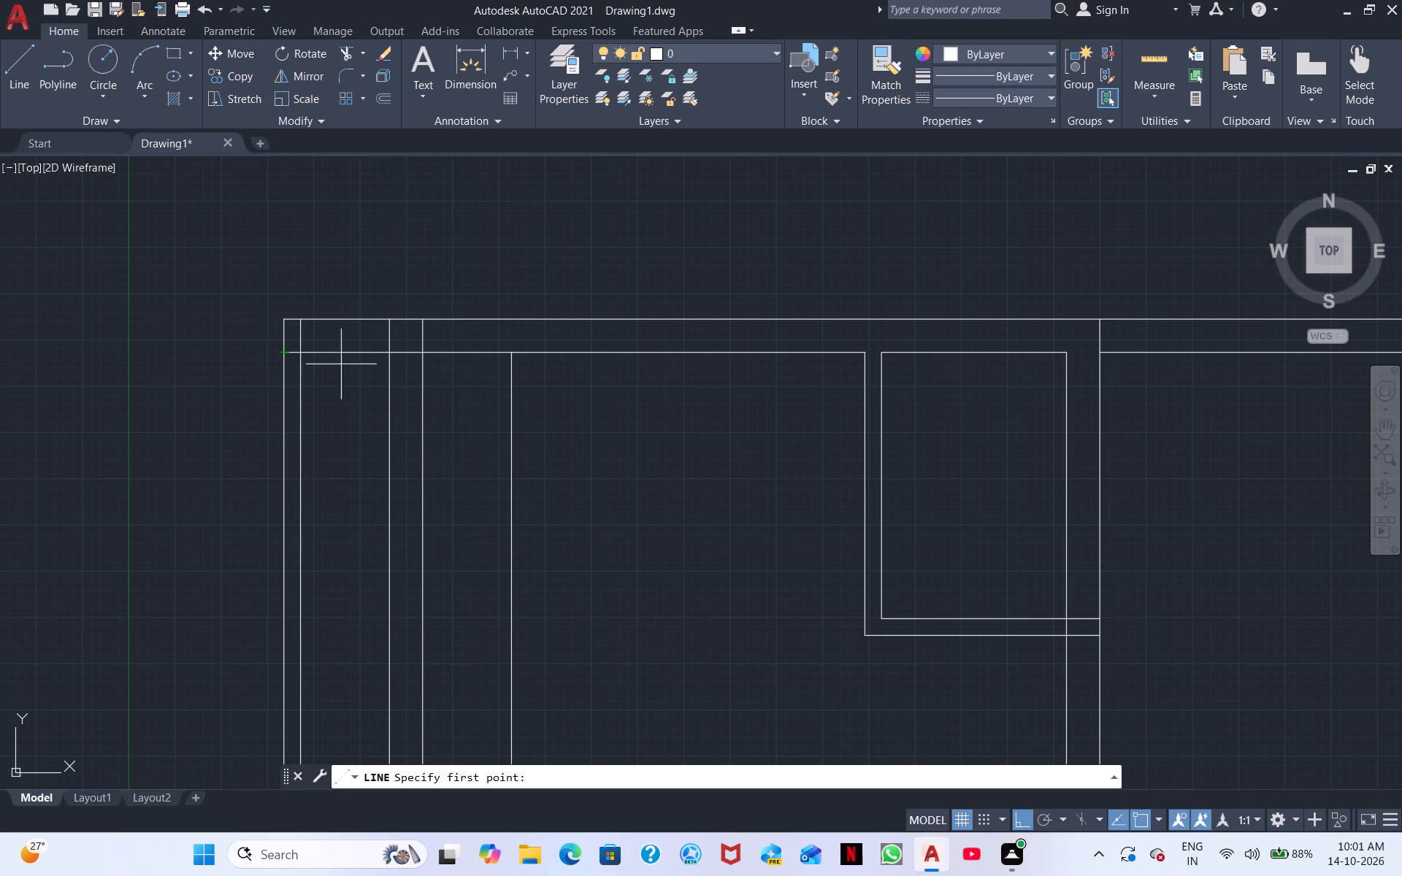
click(421, 353)
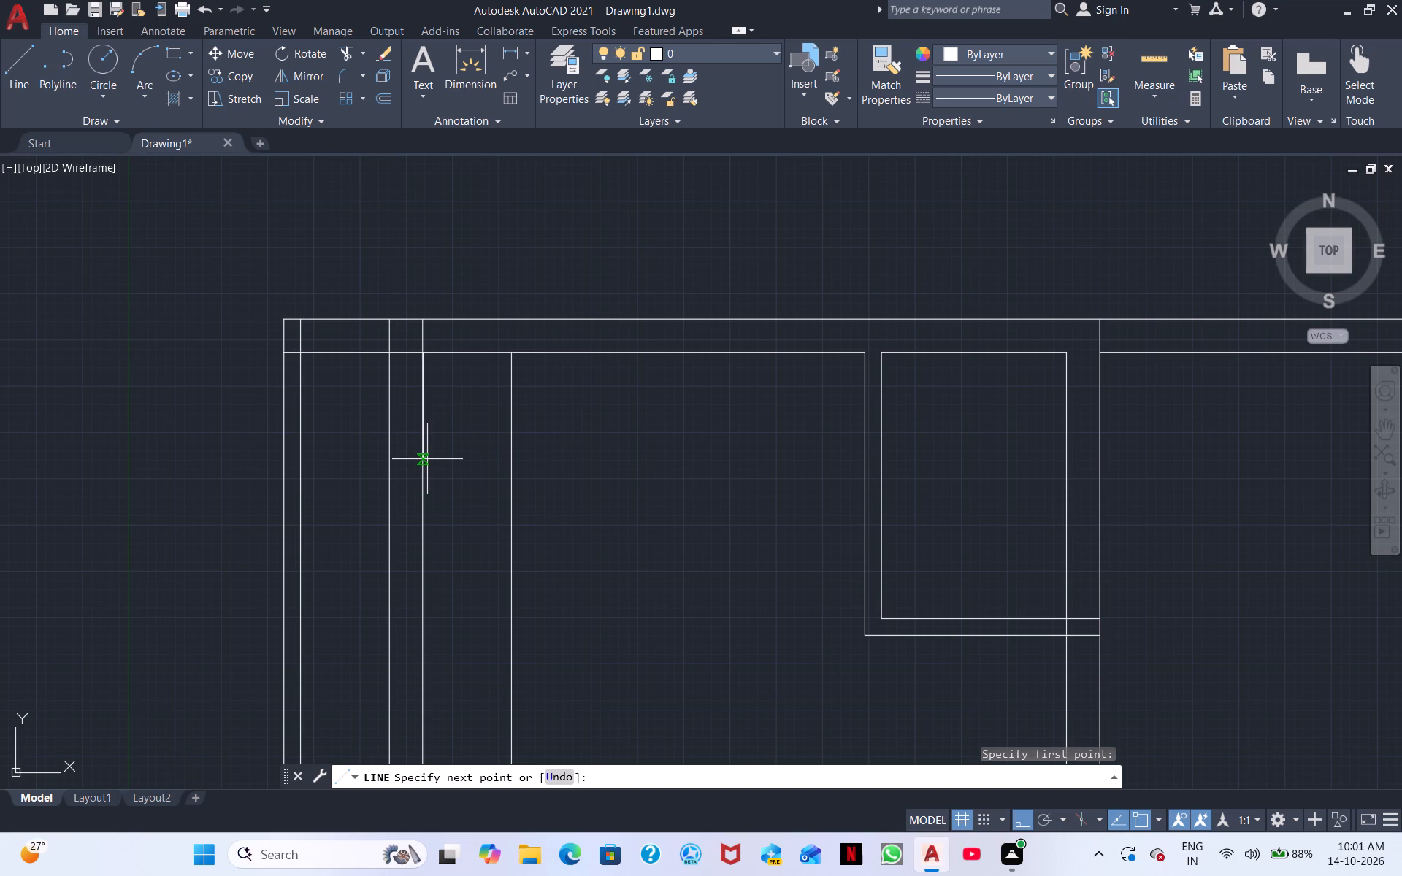
key(2)
key(apostrophe)
key(Return)
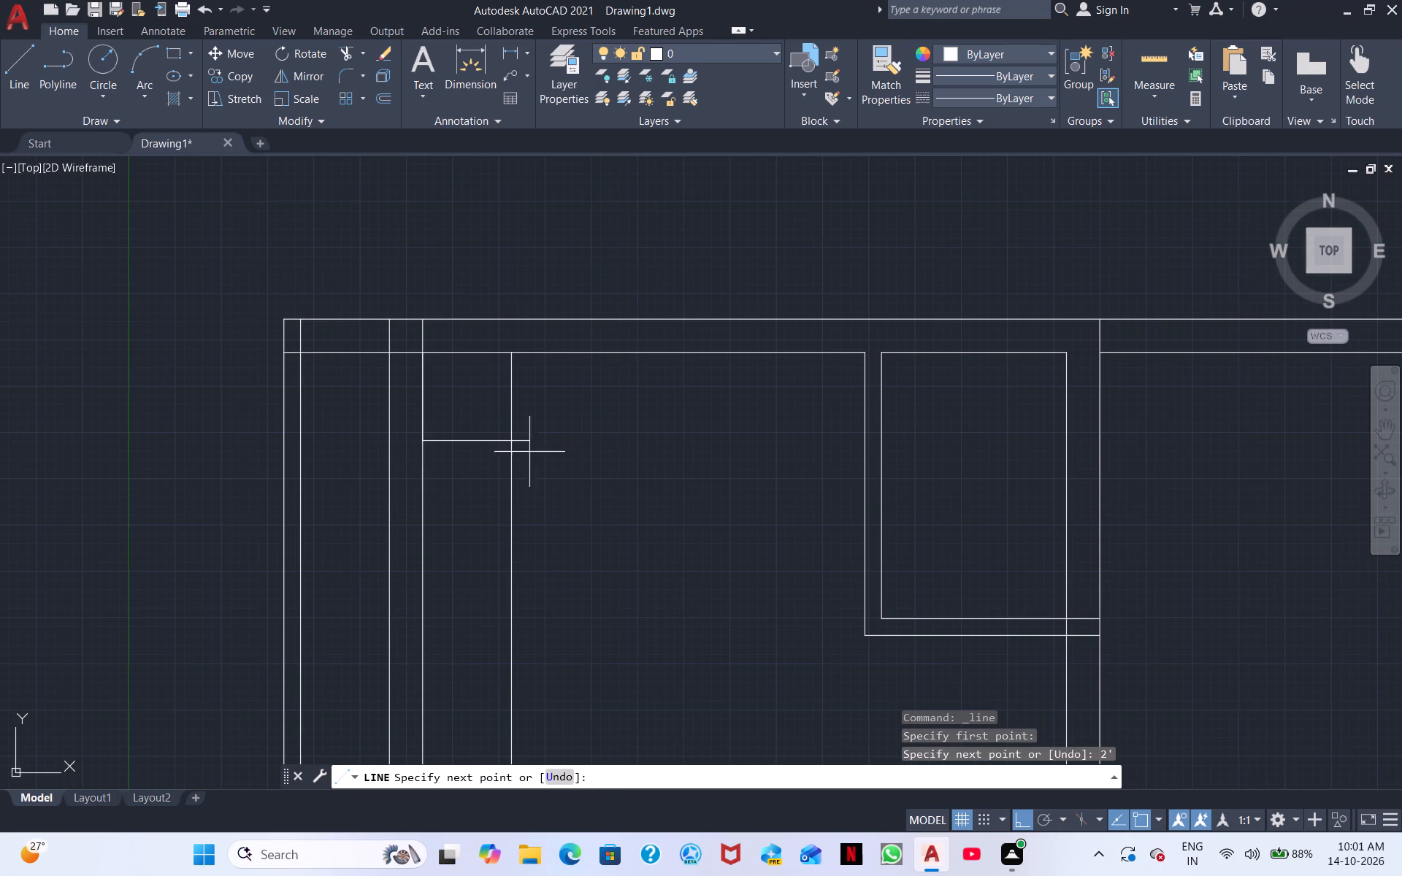
click(867, 441)
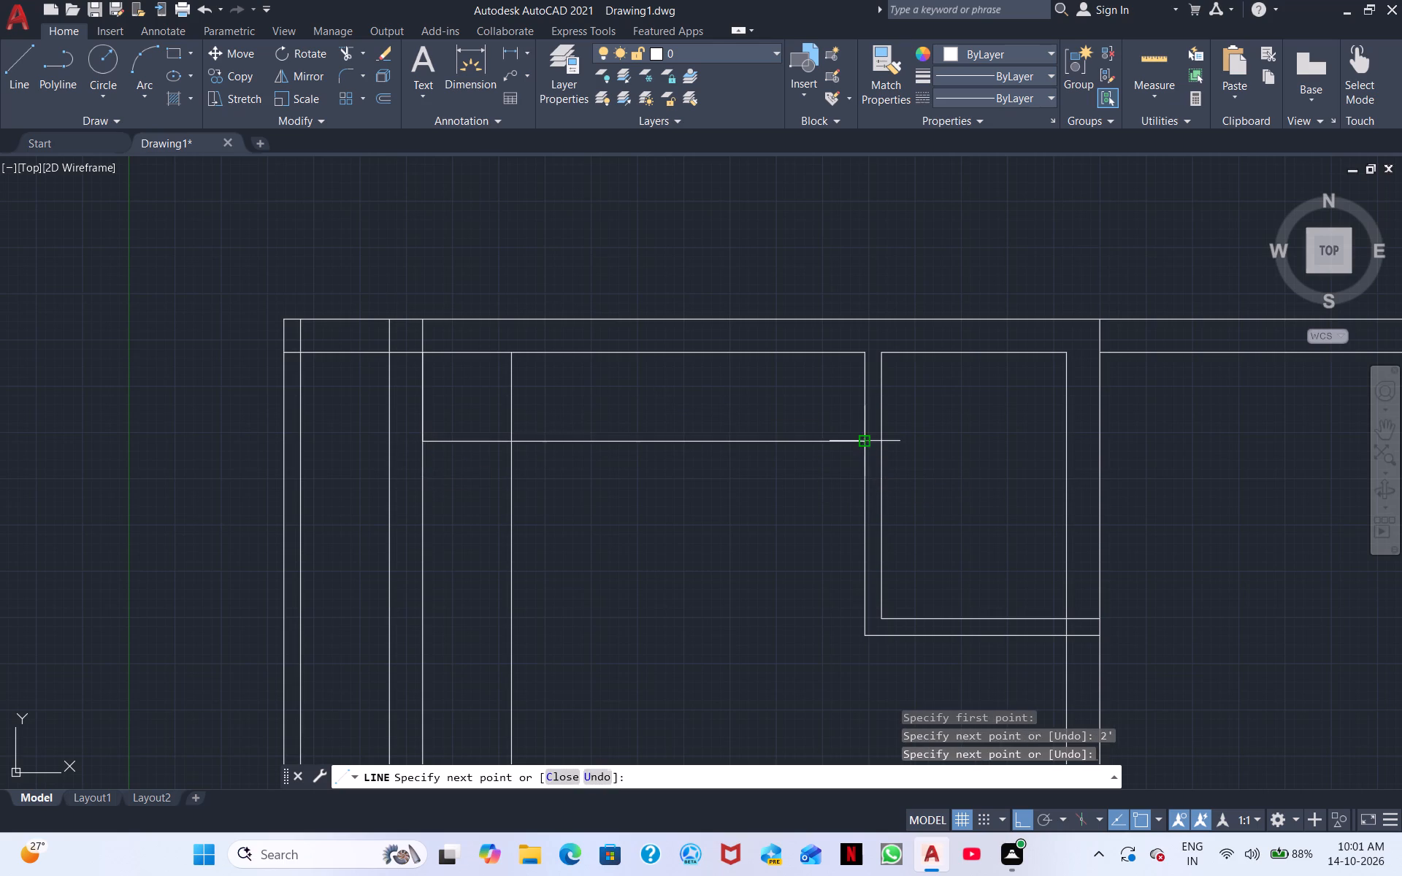
key(Escape)
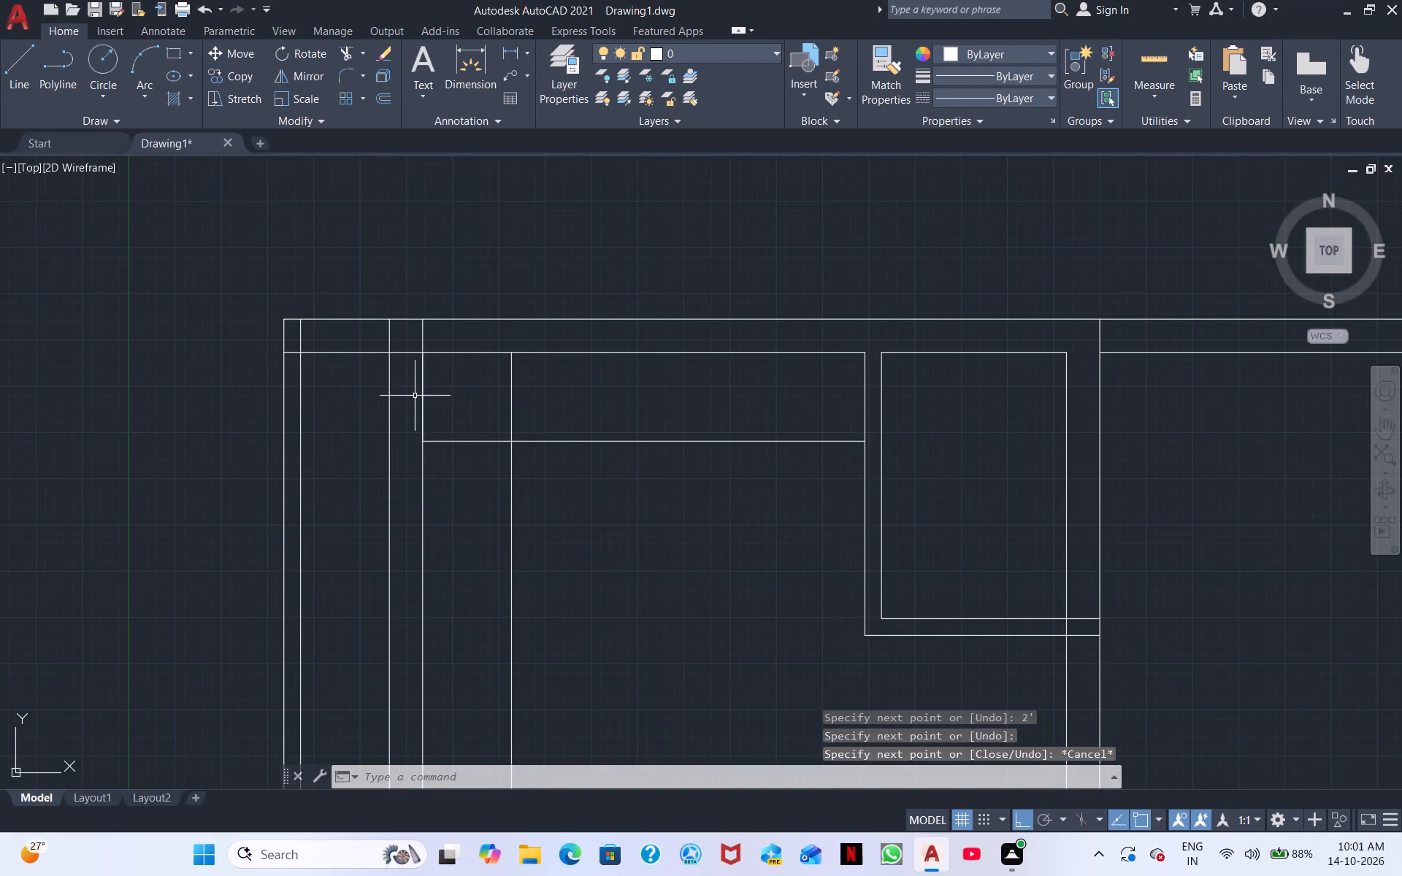
Erase the 2' vertical guide segment lying on the second vertical wall's east line.
click(421, 396)
right_click(421, 396)
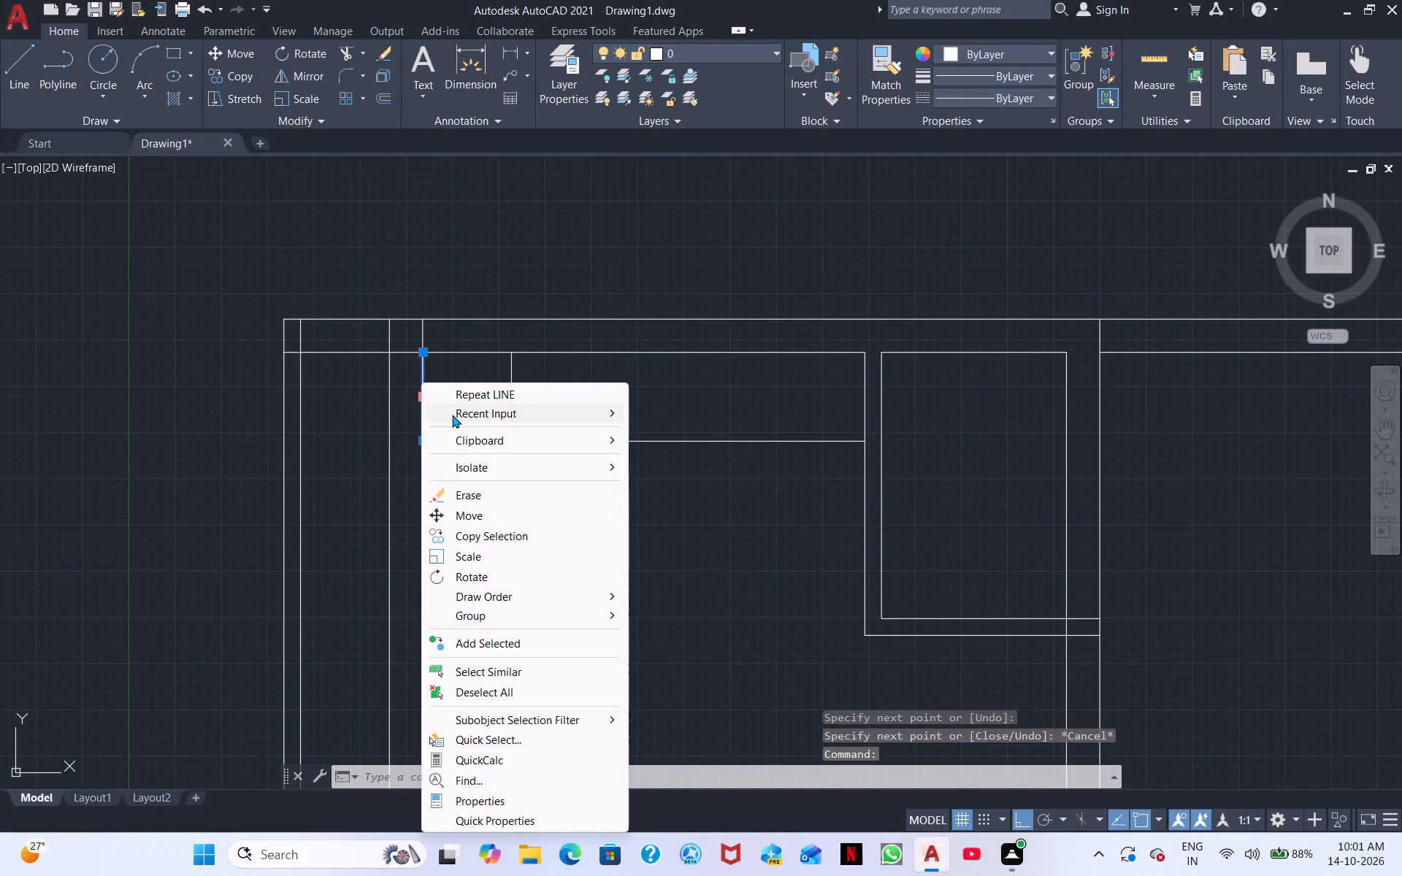
click(473, 487)
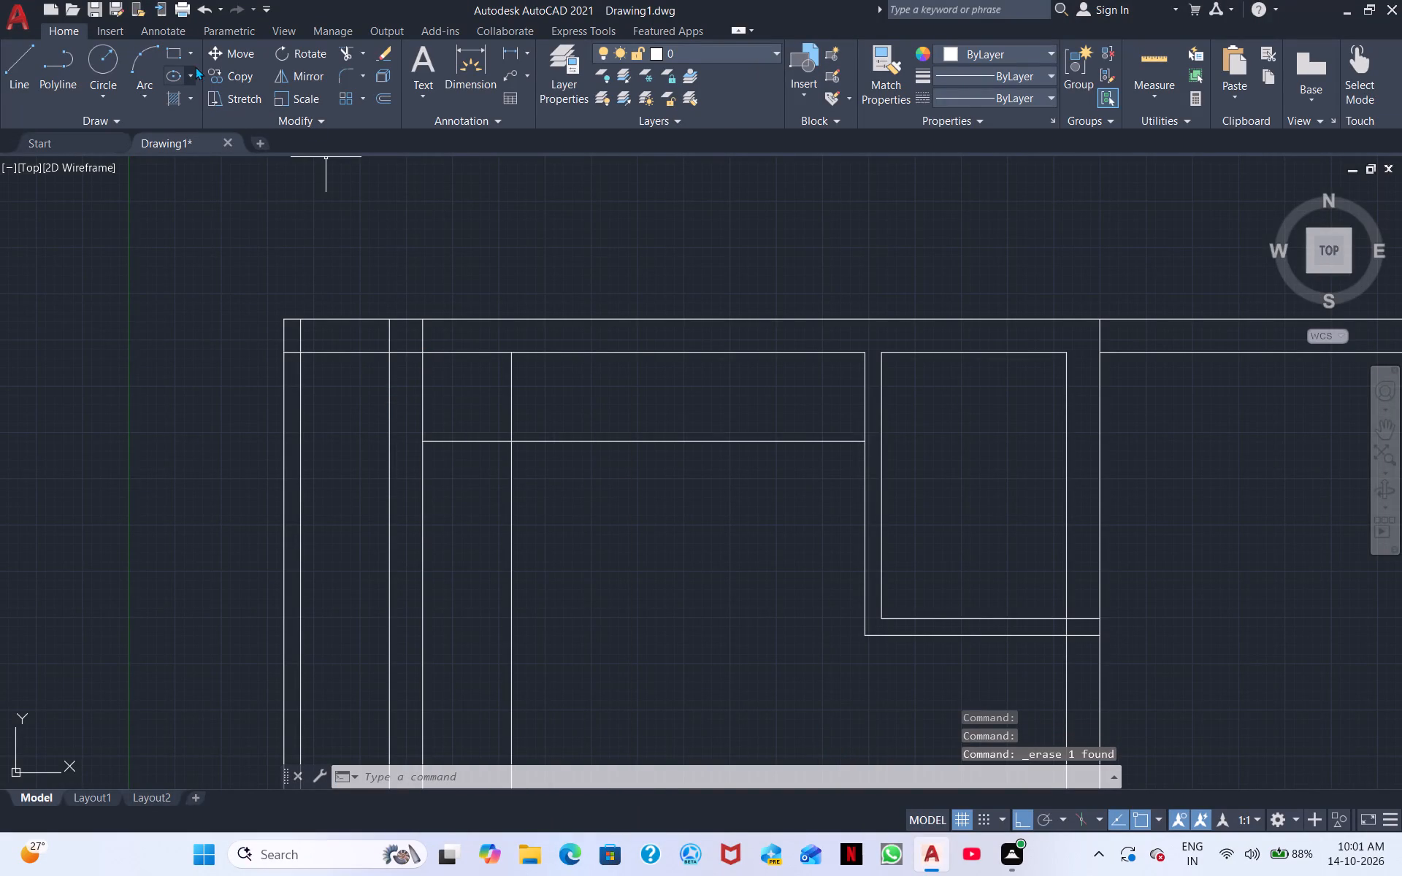
Trim the new lines' overhangs into a single corner and clear the inner wall lines where the second vertical wall meets the top wall.
click(342, 61)
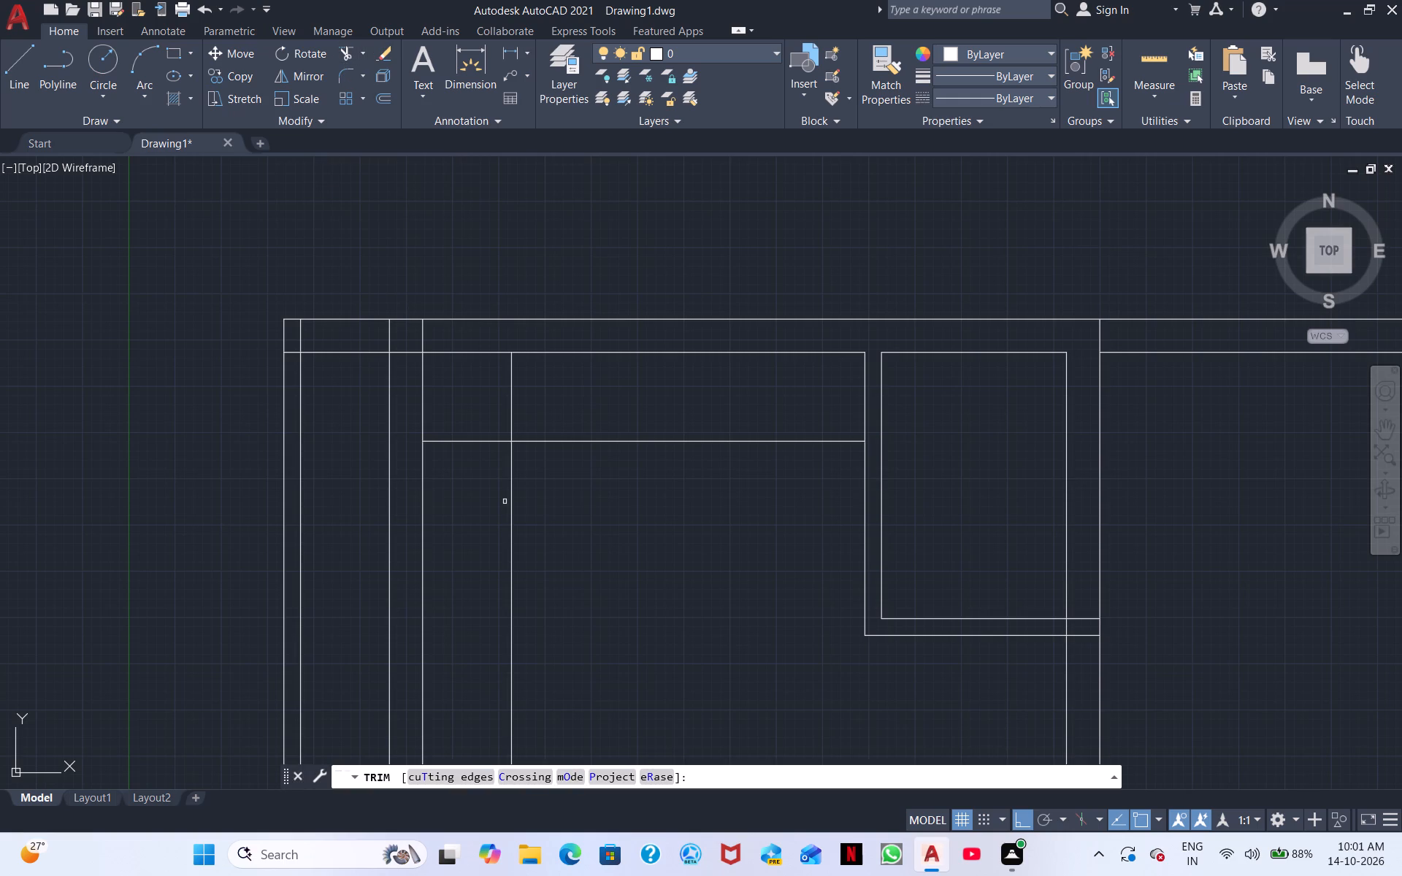
click(475, 439)
click(513, 395)
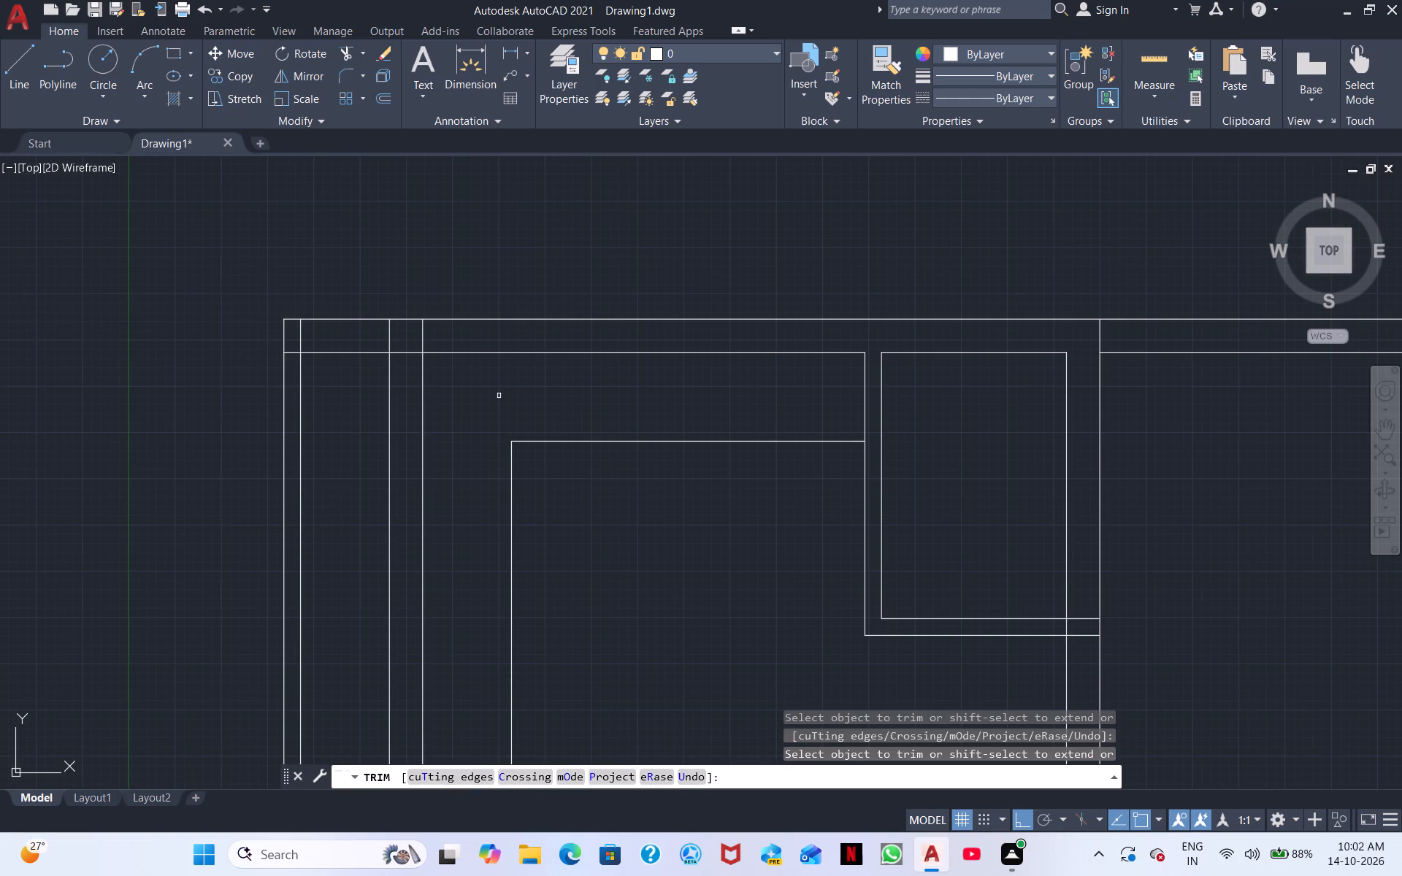
click(407, 353)
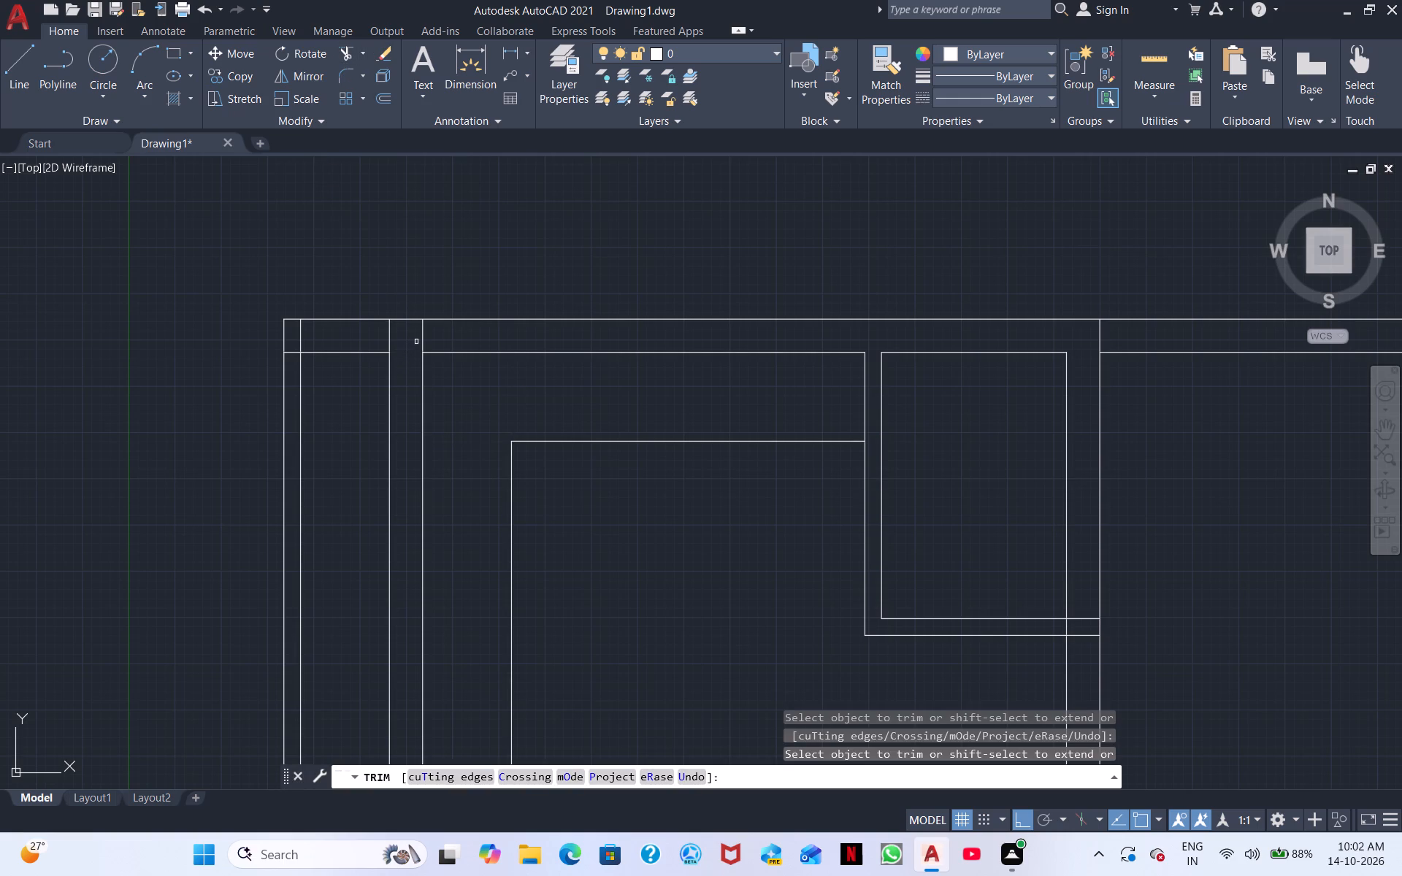
click(421, 341)
Trim away the 2' horizontal guide and the new vertical line's stub south of the second horizontal wall.
scroll(584, 491, down, 1)
middle_drag(614, 498, 594, 461)
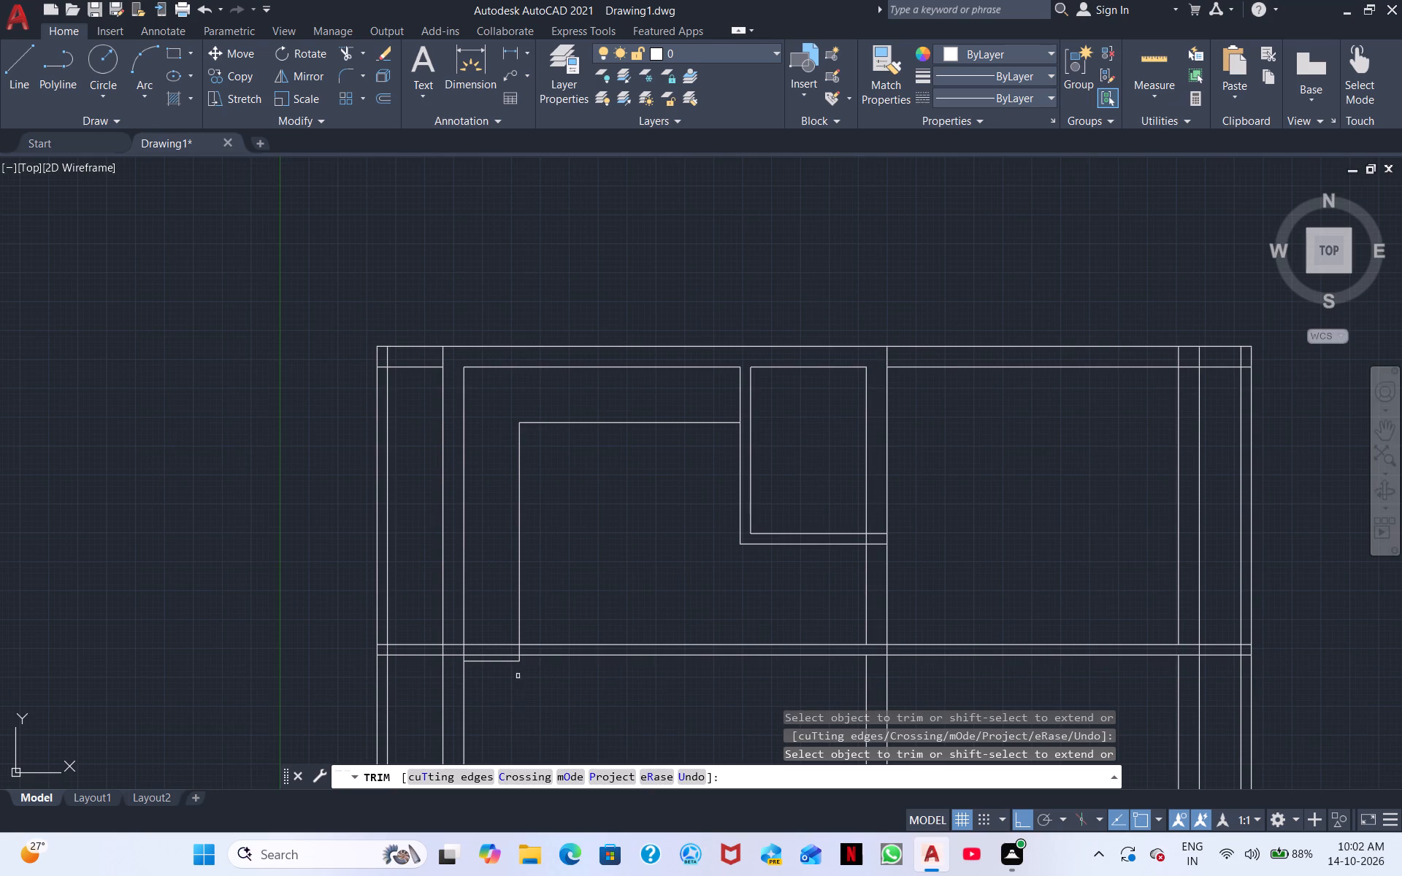
scroll(479, 685, up, 2)
click(525, 623)
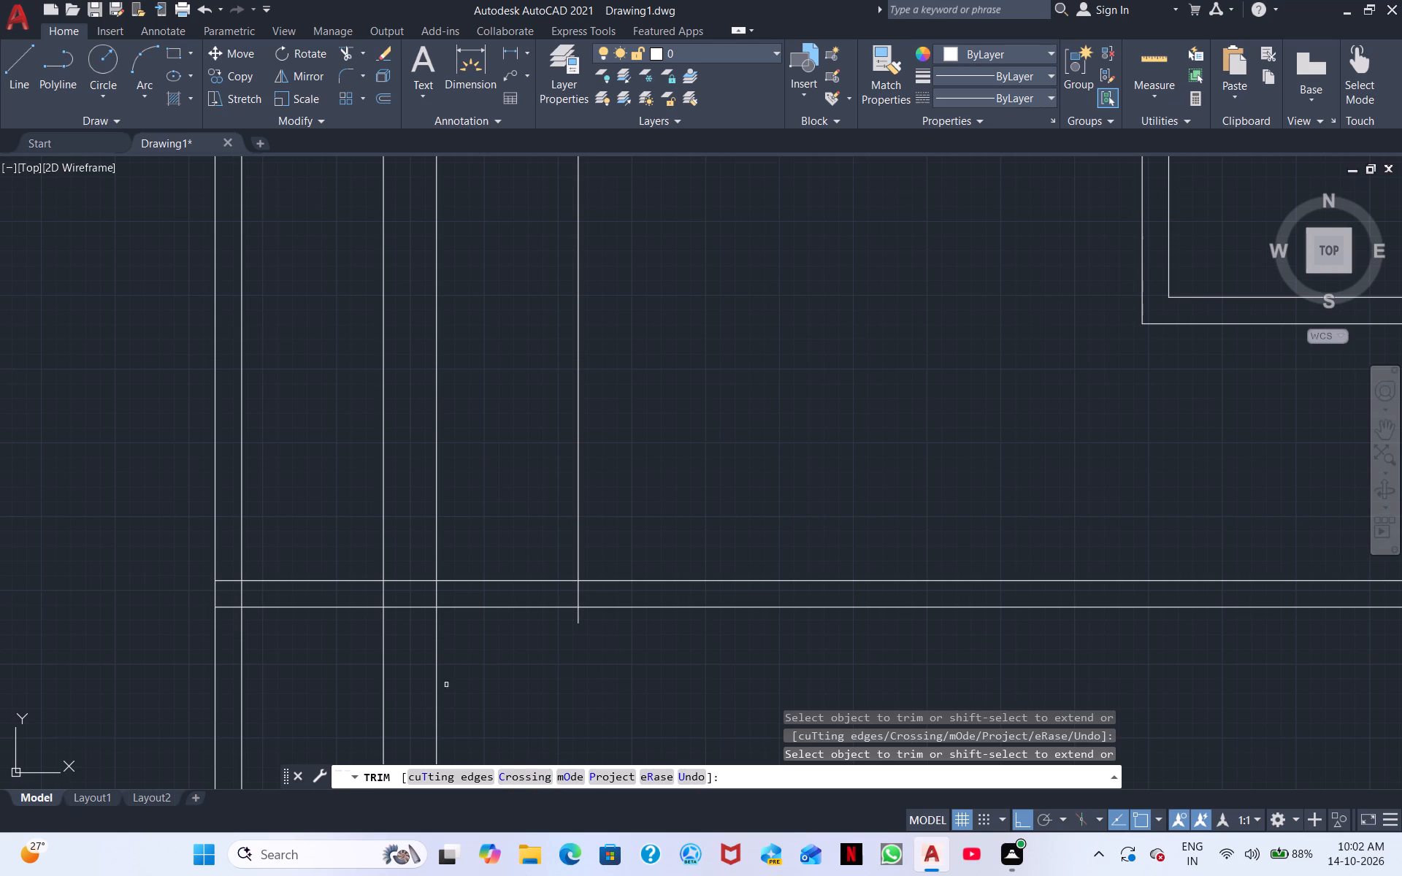
click(578, 621)
Extend the third vertical wall's west line through the second horizontal wall and trim that wall's north line west to the new vertical line.
scroll(644, 590, down, 1)
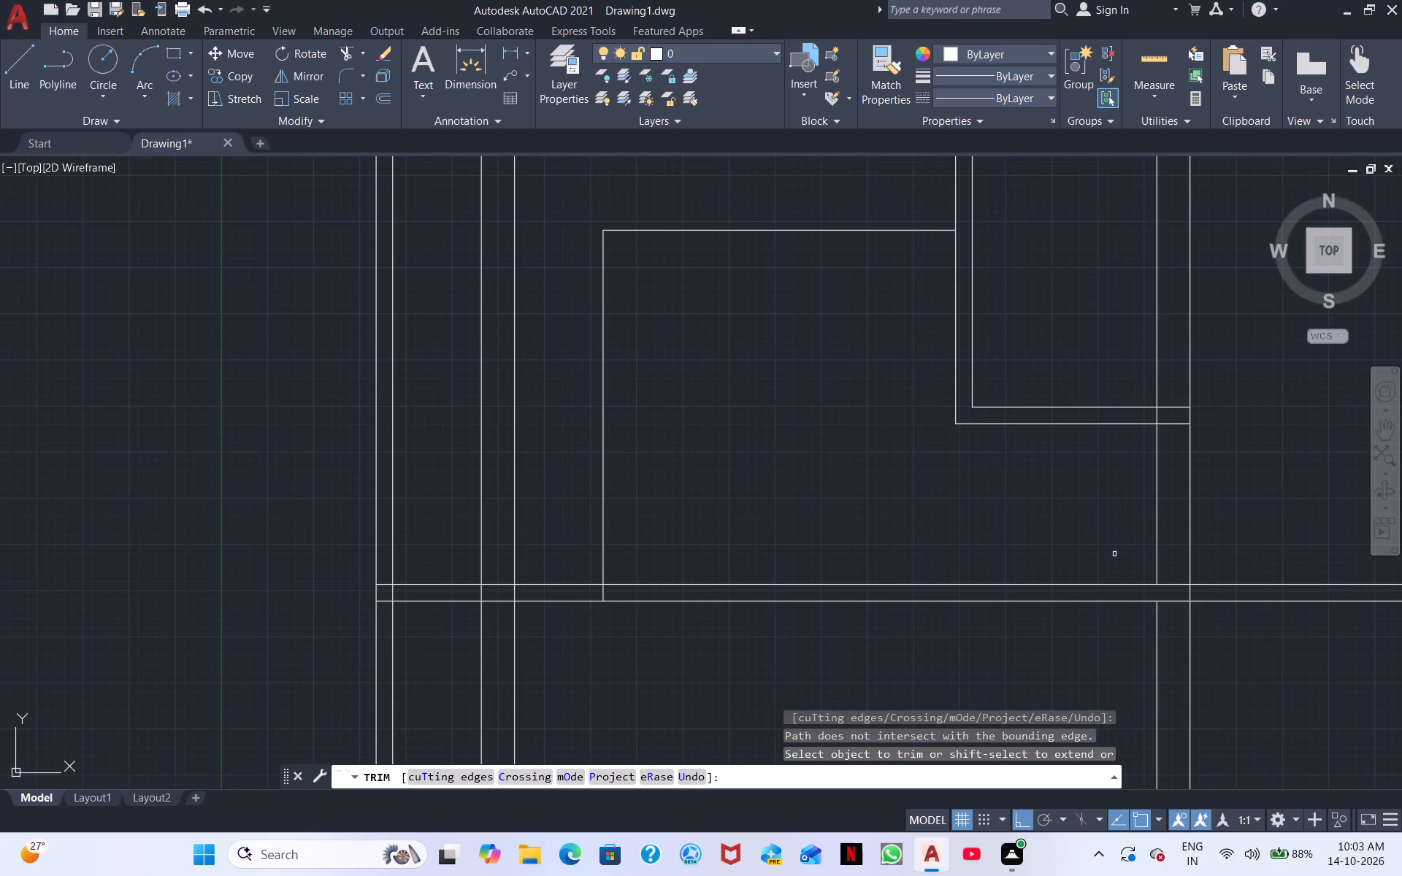
shift+click(1157, 560)
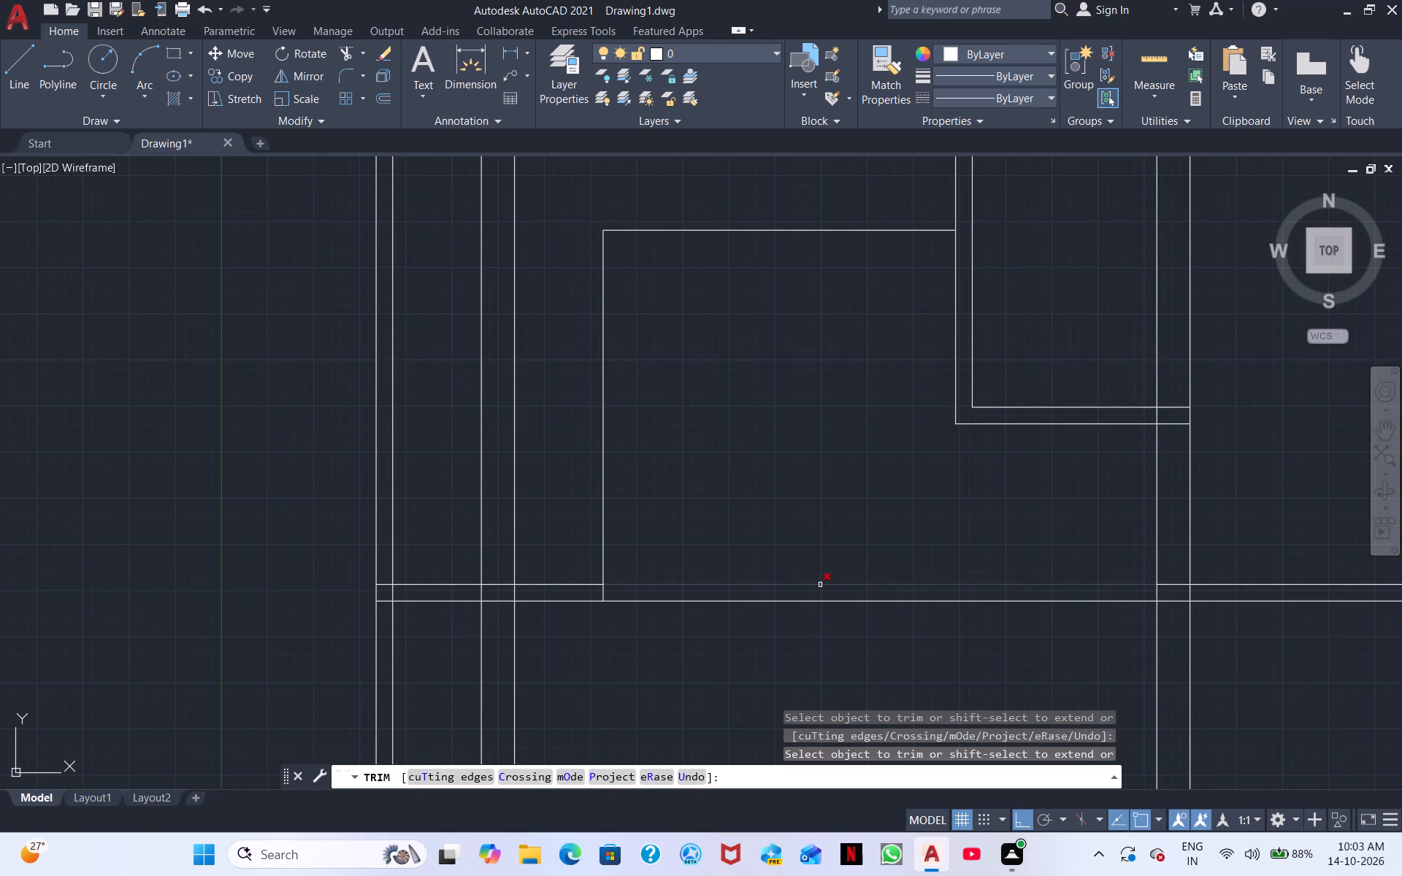
click(820, 585)
Trim both cross wall lines where they run inside the third vertical wall.
scroll(1052, 637, down, 1)
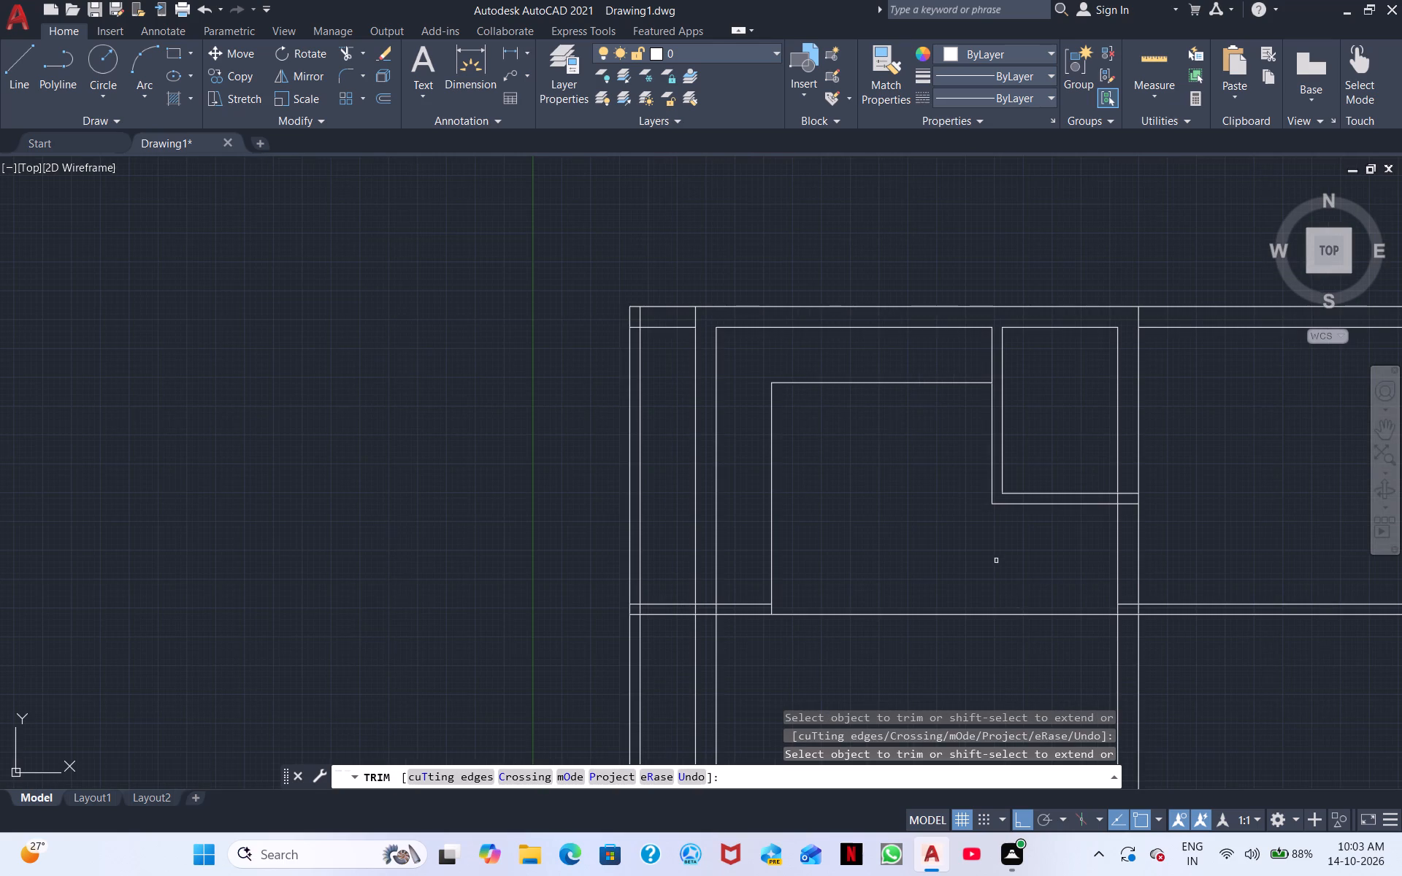
middle_drag(992, 556, 786, 608)
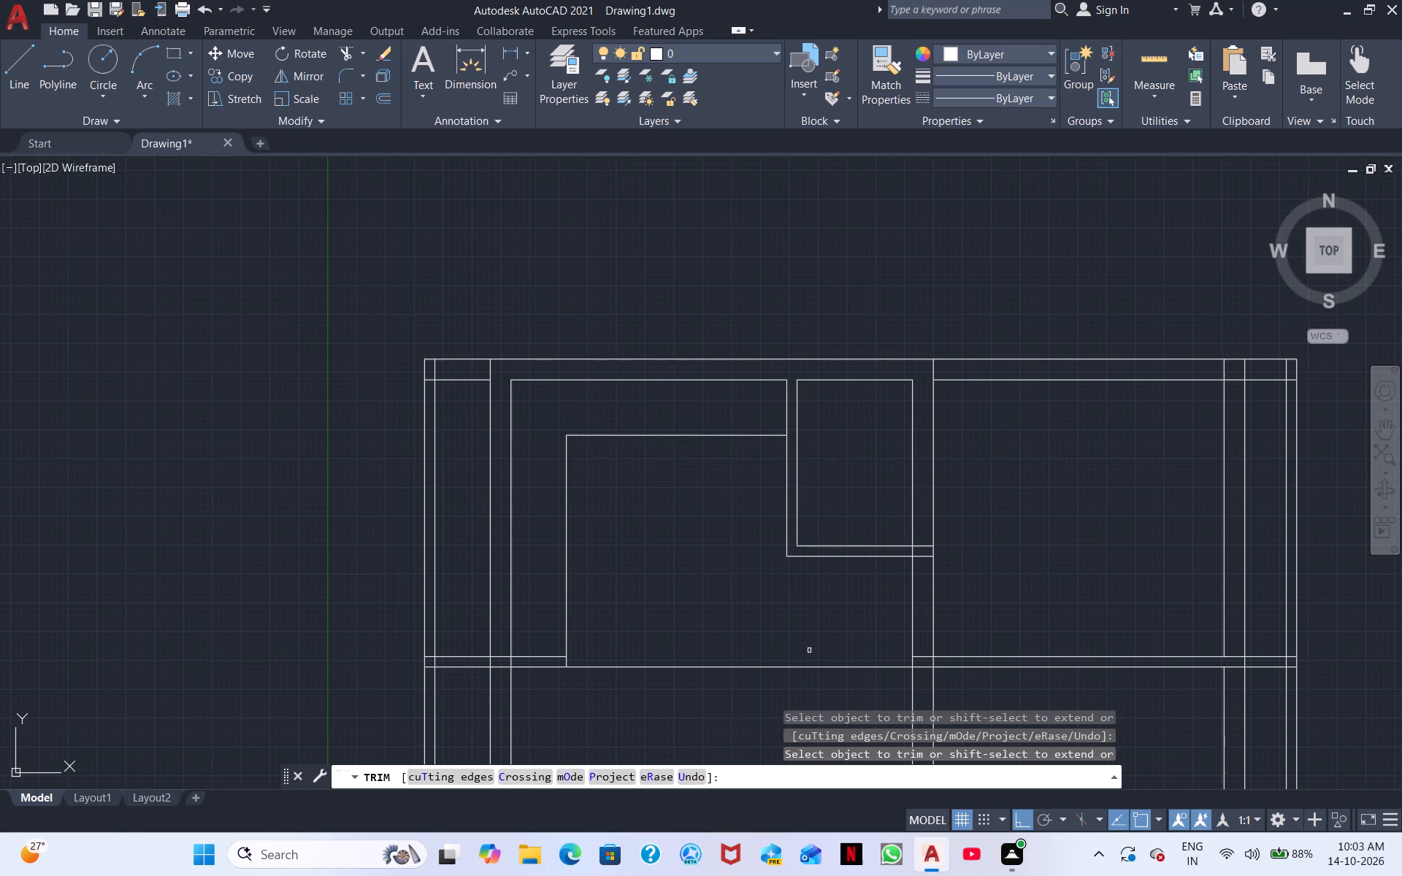
click(922, 554)
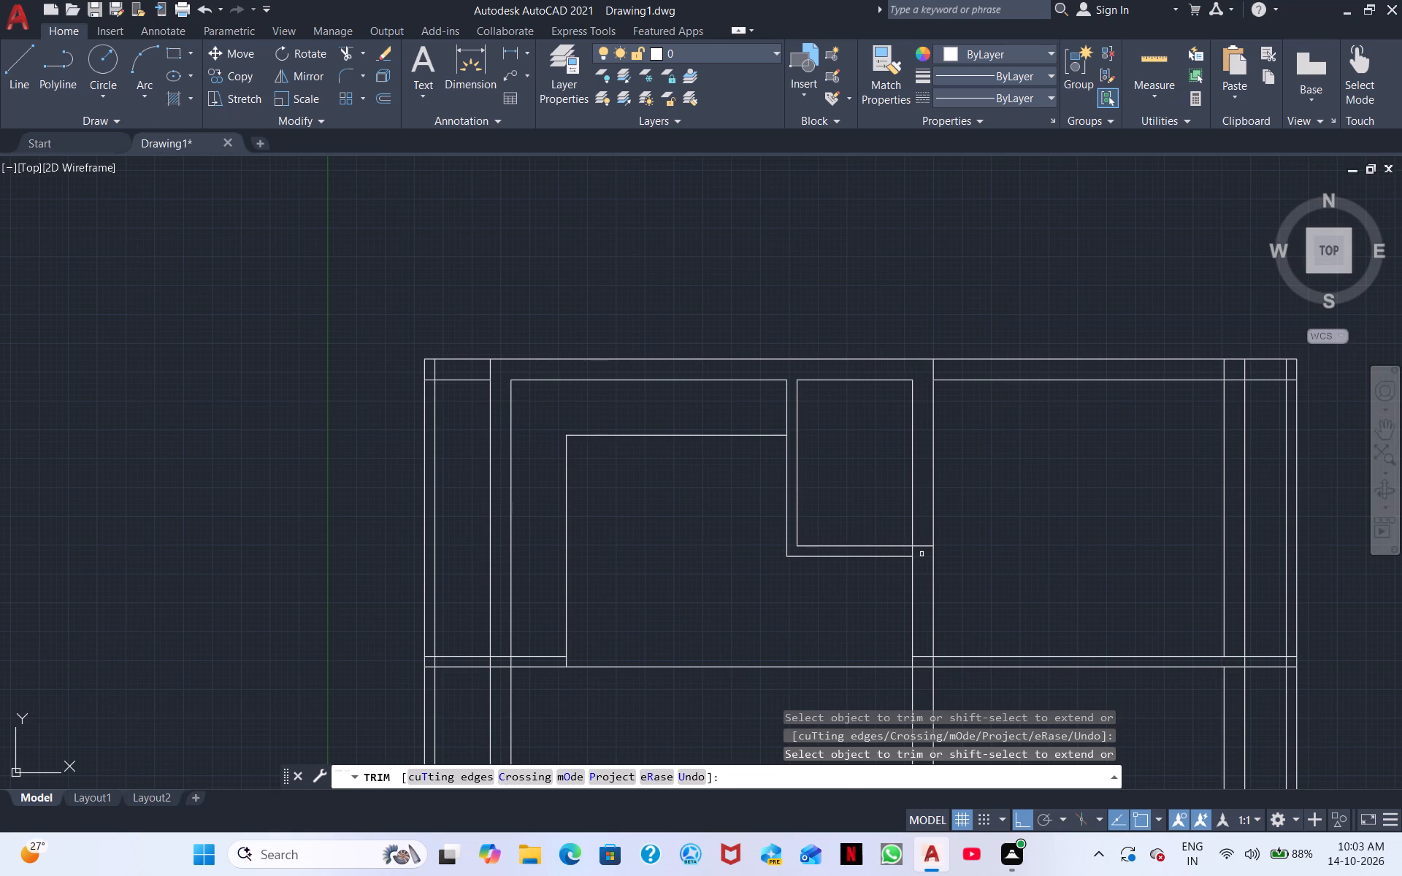
click(923, 547)
Trim the third vertical wall's west line between the two lines of the small top room's south wall.
scroll(890, 552, up, 2)
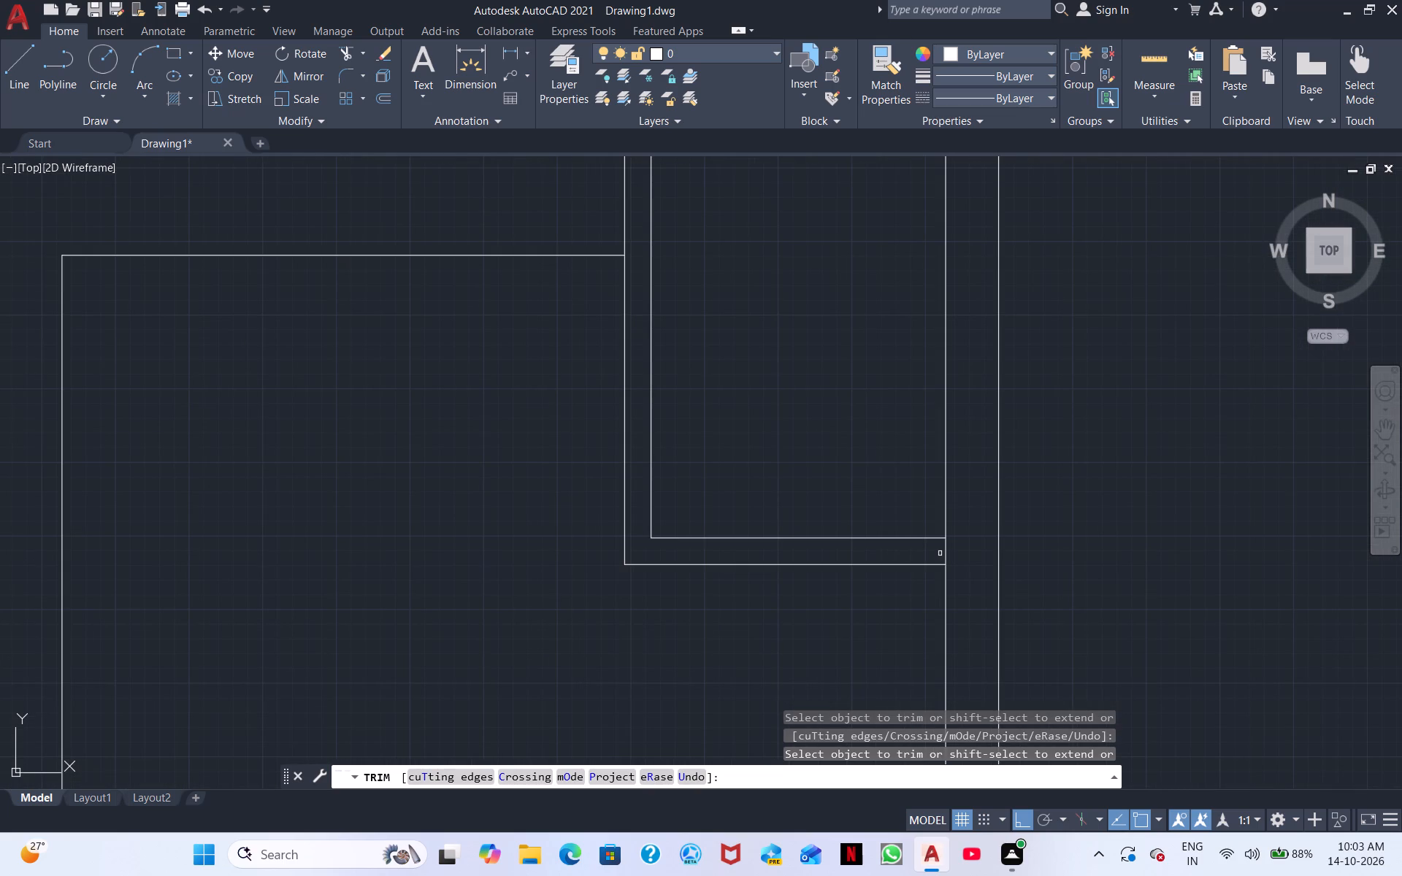
click(947, 550)
scroll(594, 683, down, 2)
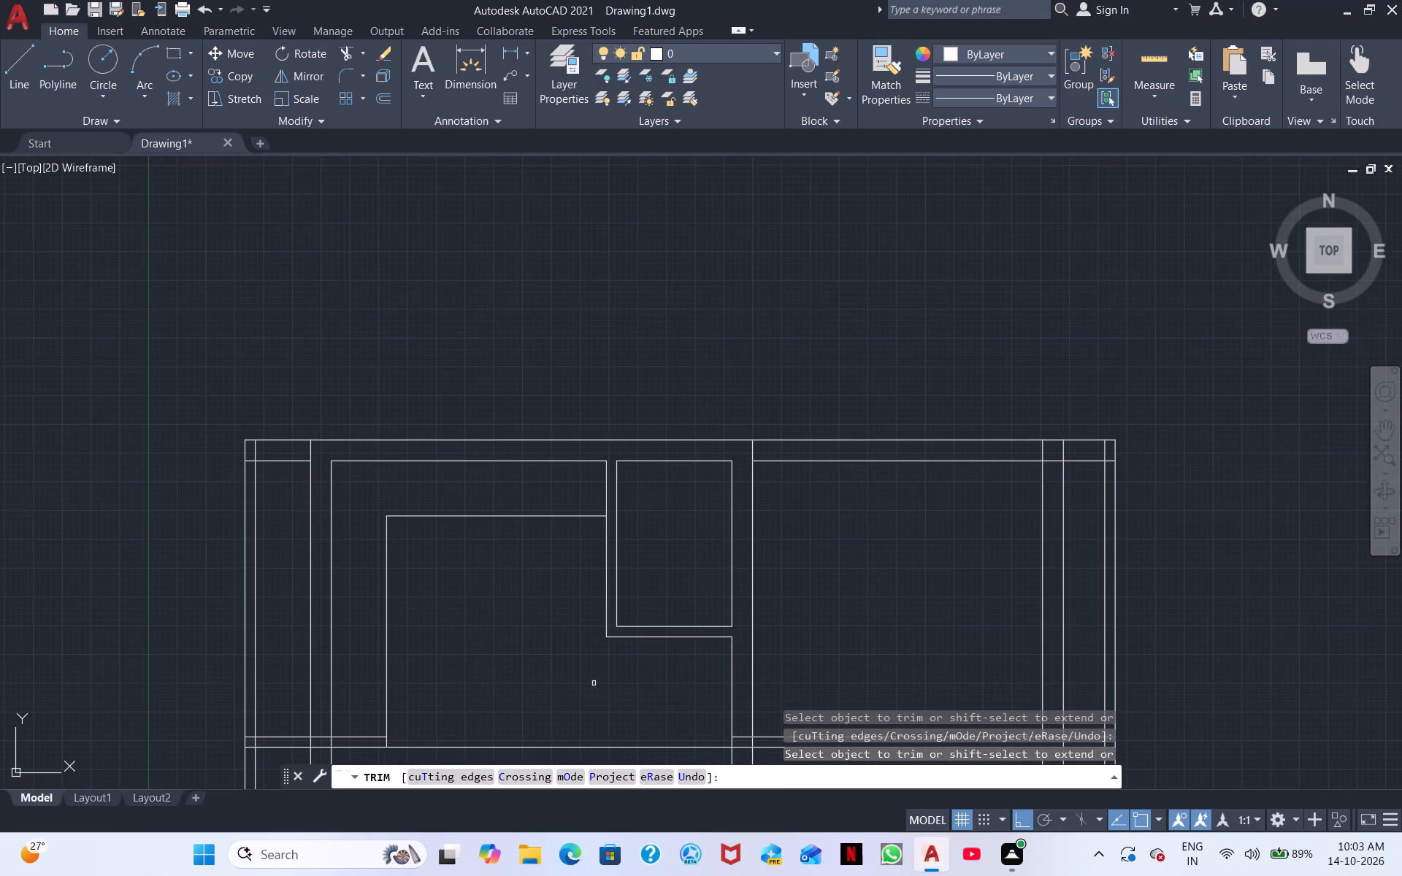
Trim both second horizontal wall lines inside the second vertical wall and across the strip west of it, up to the outer wall.
middle_drag(577, 682, 557, 591)
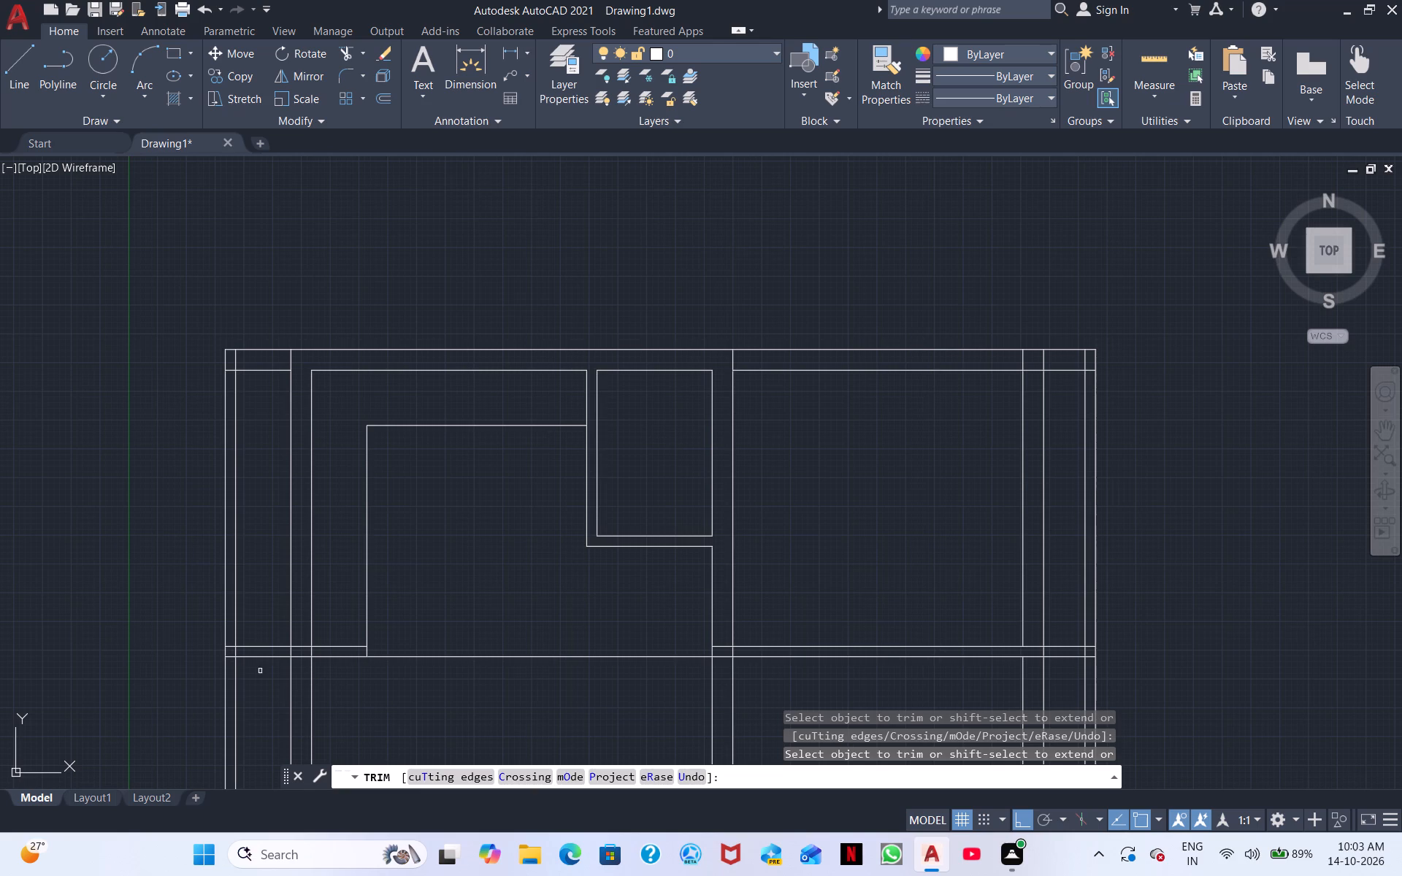
click(302, 656)
click(302, 648)
drag(274, 681, 282, 596)
click(282, 596)
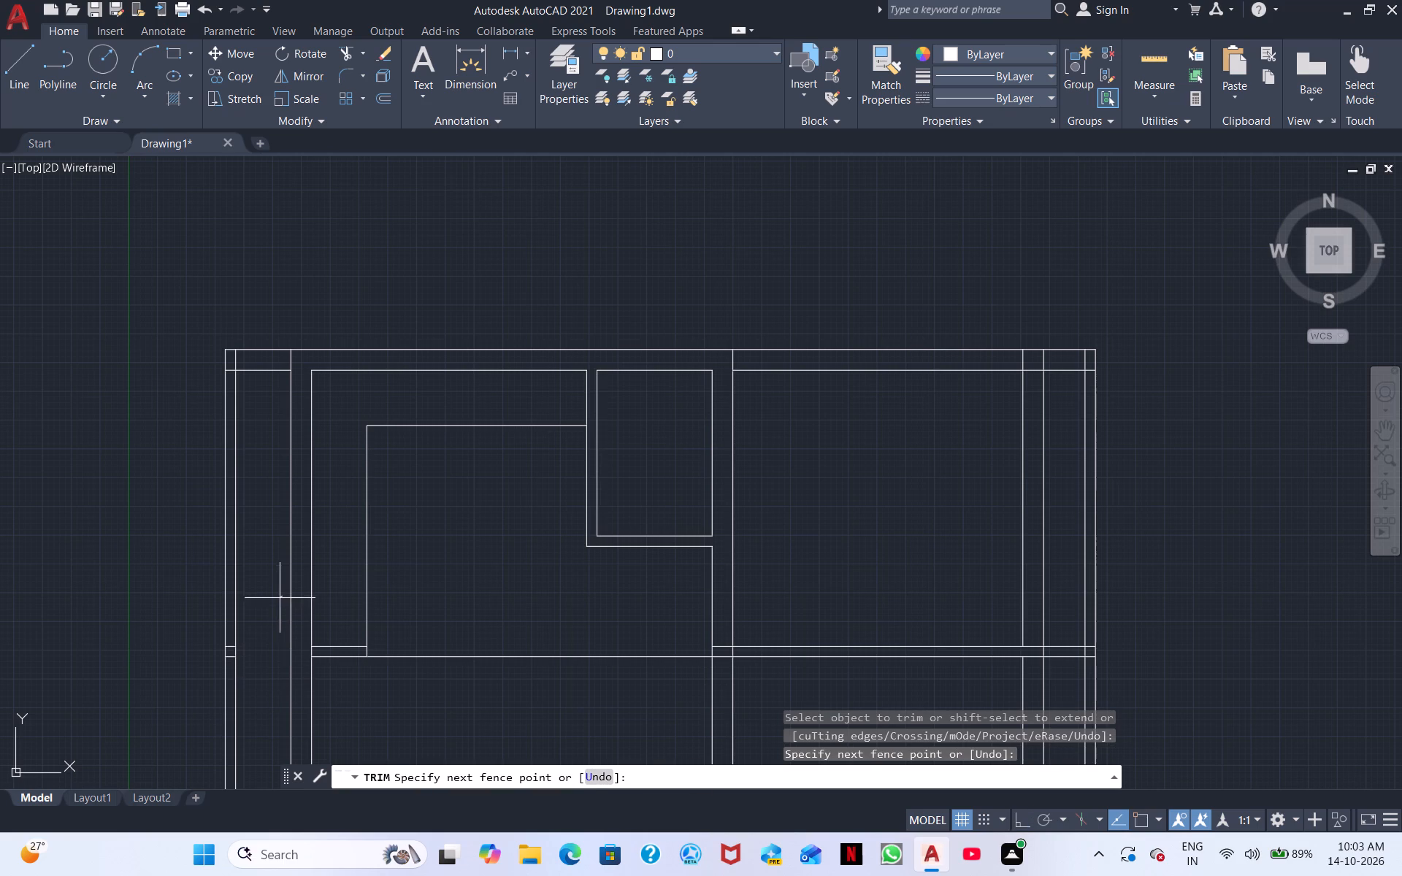
click(258, 579)
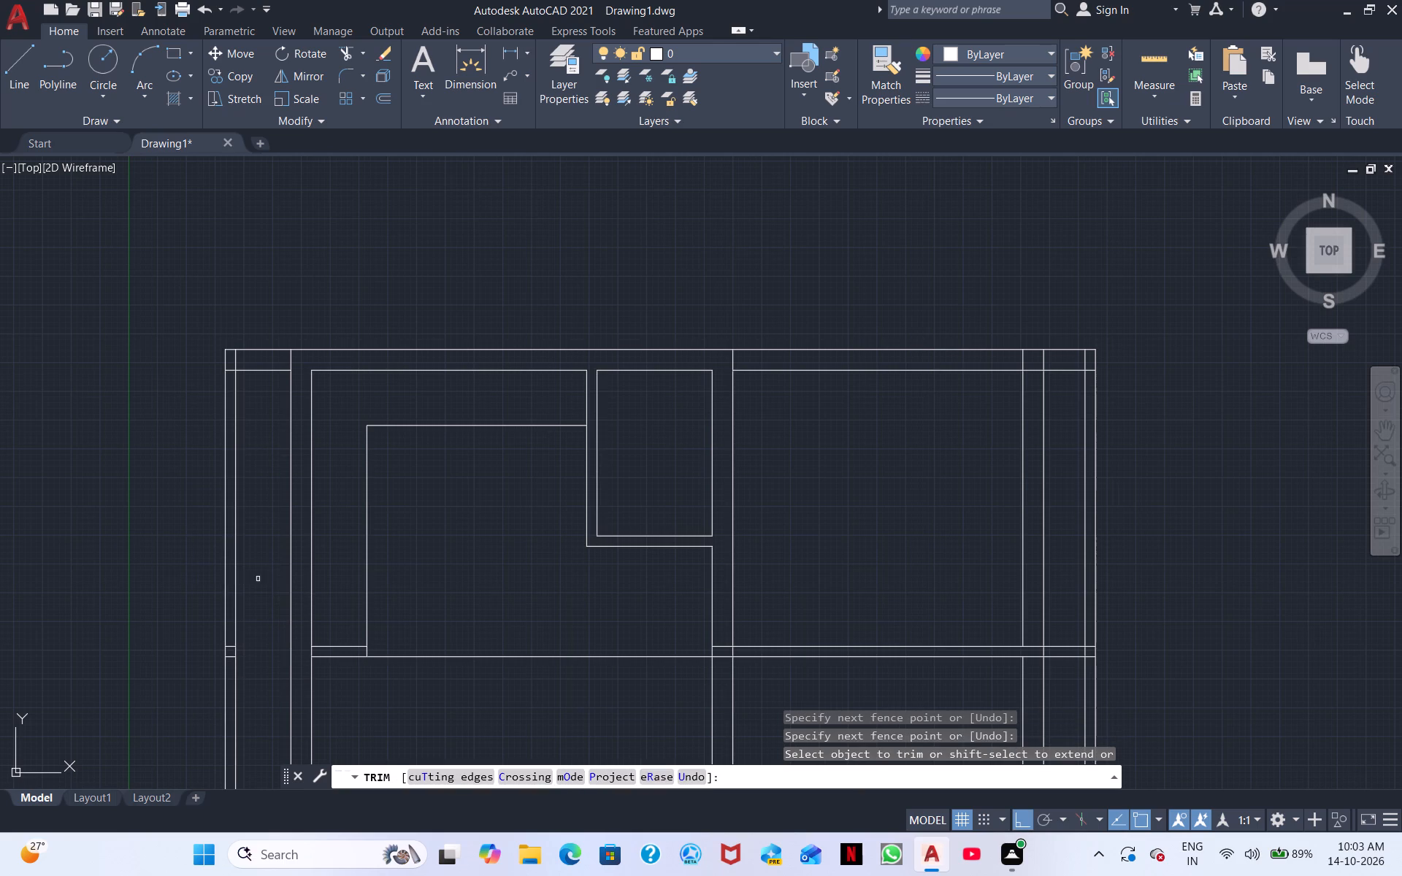
Trim both second horizontal wall lines east of the fourth vertical wall's west line, including inside the east outer wall.
click(1066, 645)
click(1069, 658)
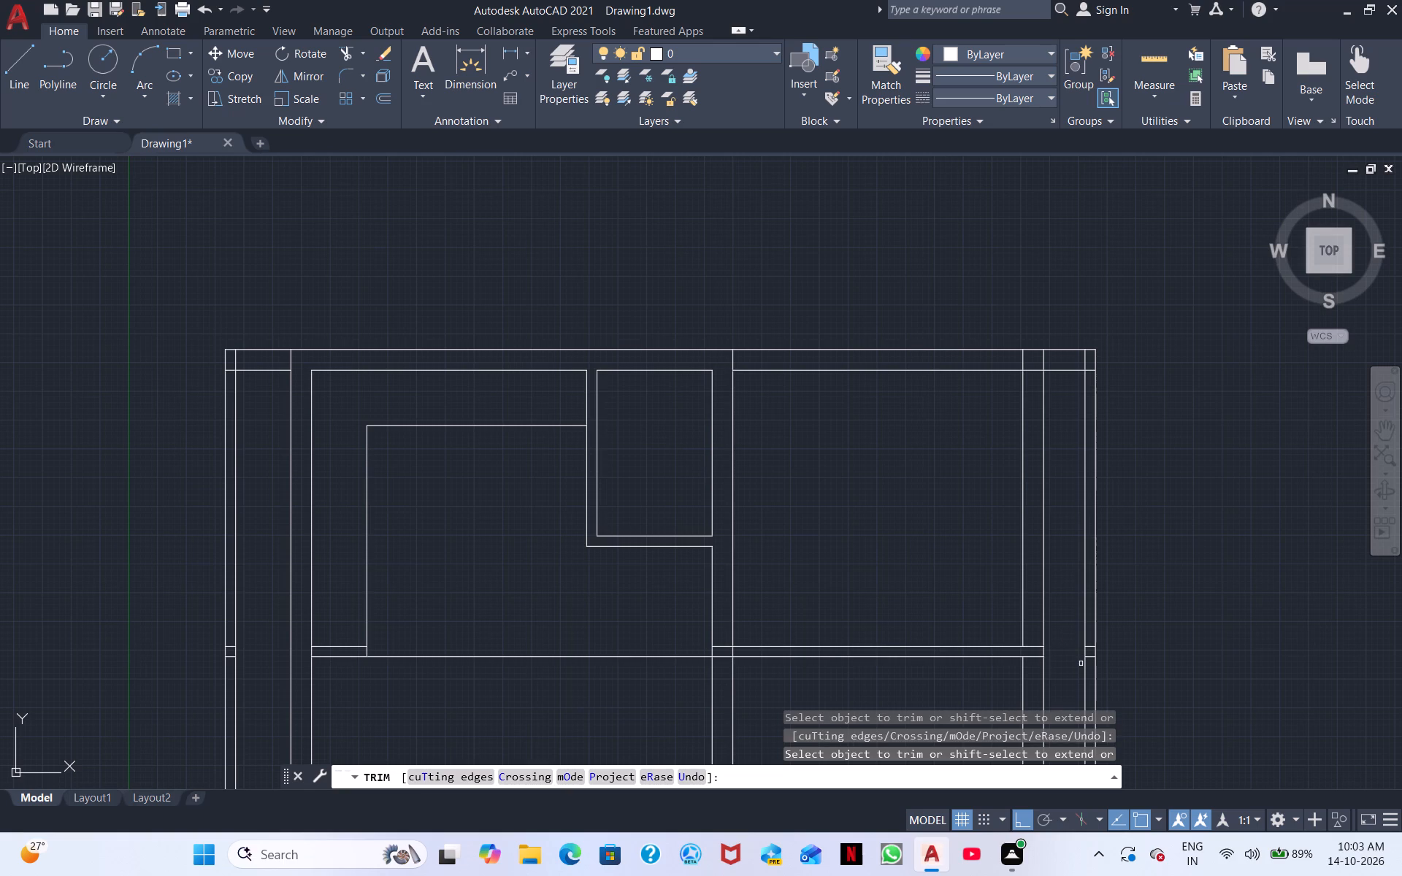
scroll(1081, 664, up, 1)
middle_drag(1083, 666, 972, 665)
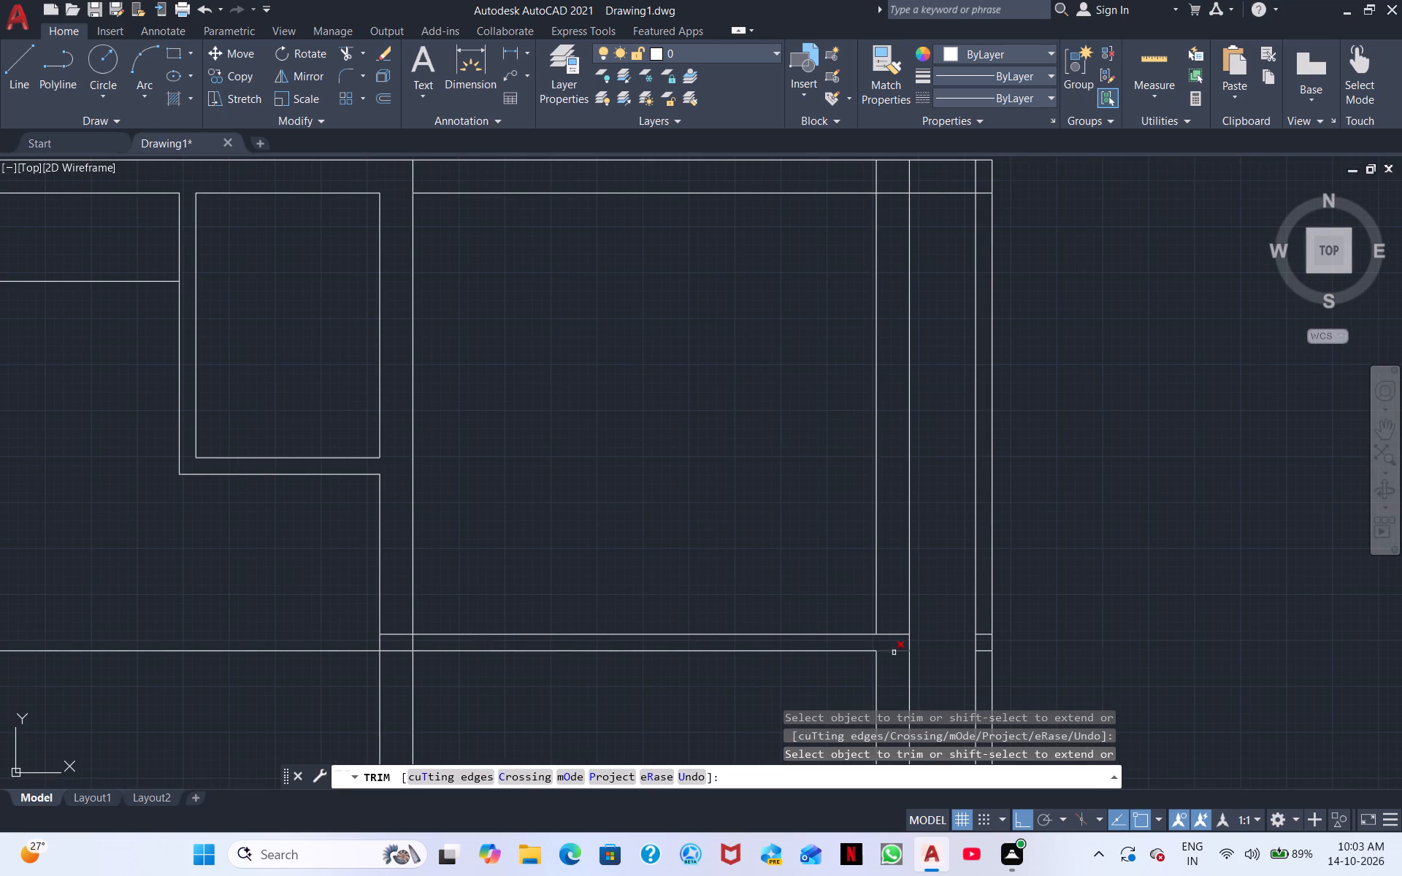
click(894, 653)
click(895, 638)
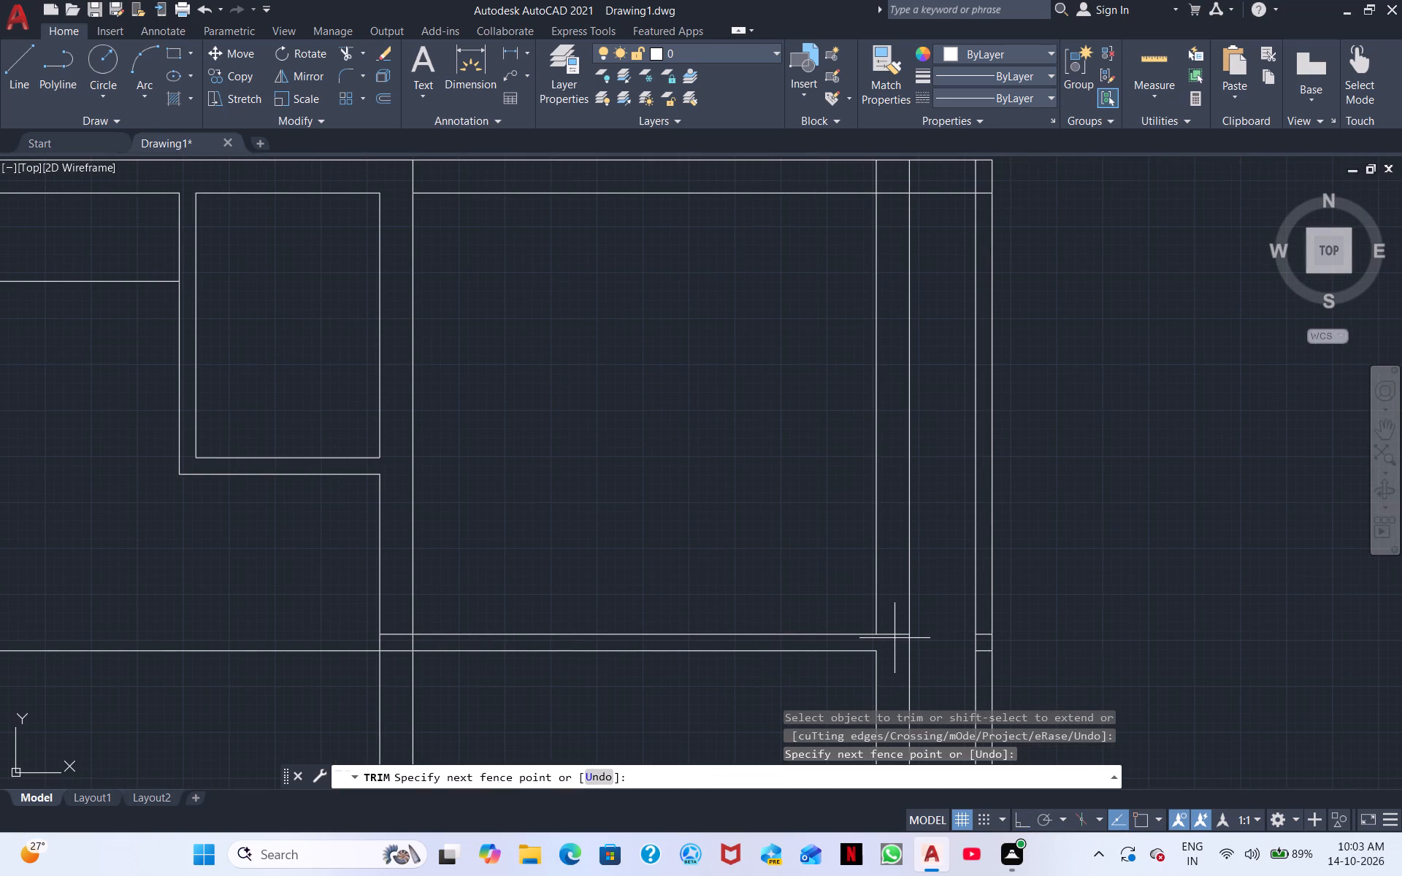
click(894, 626)
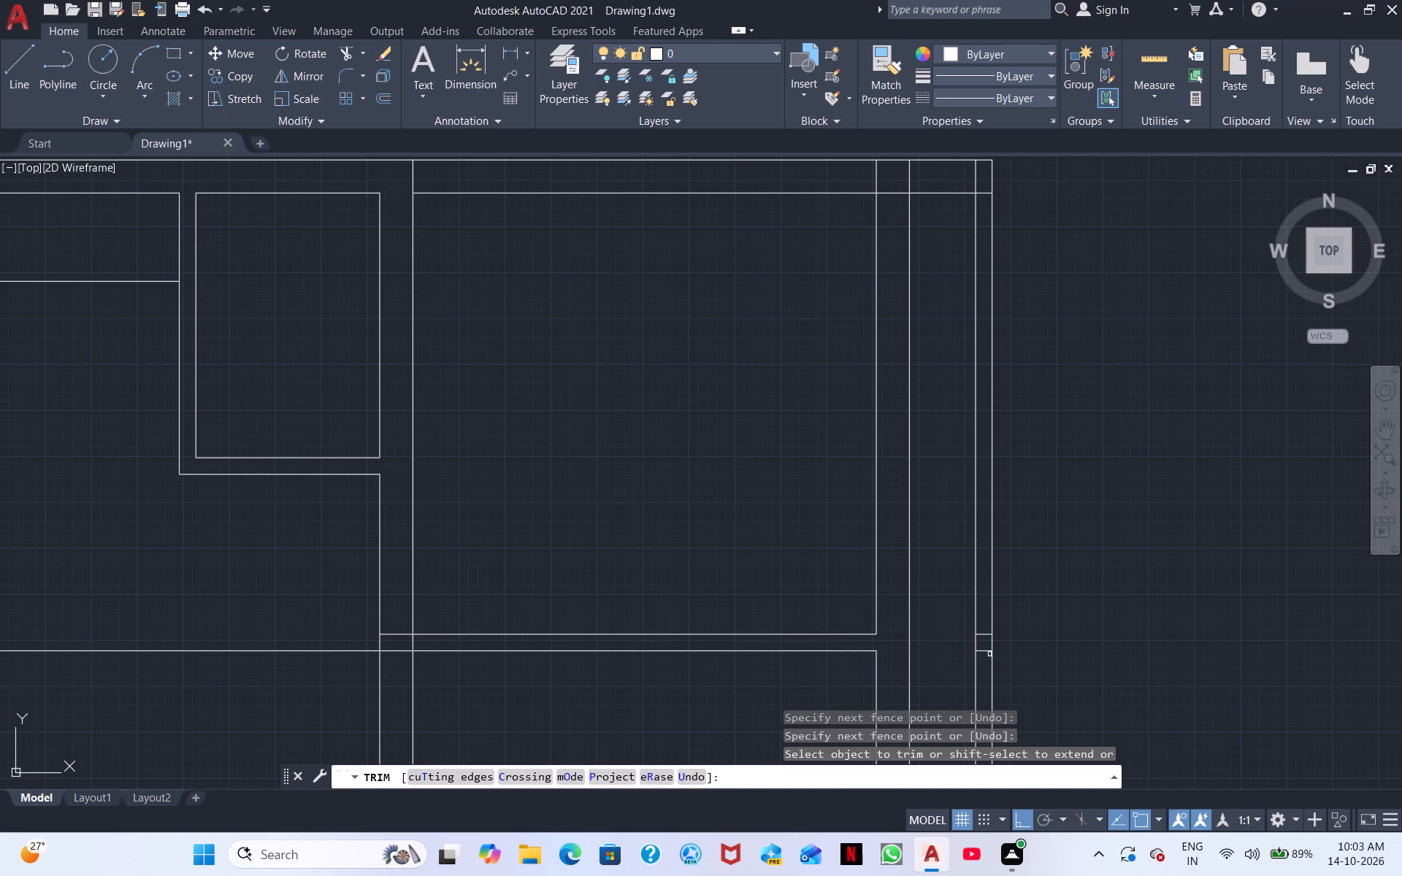
click(984, 653)
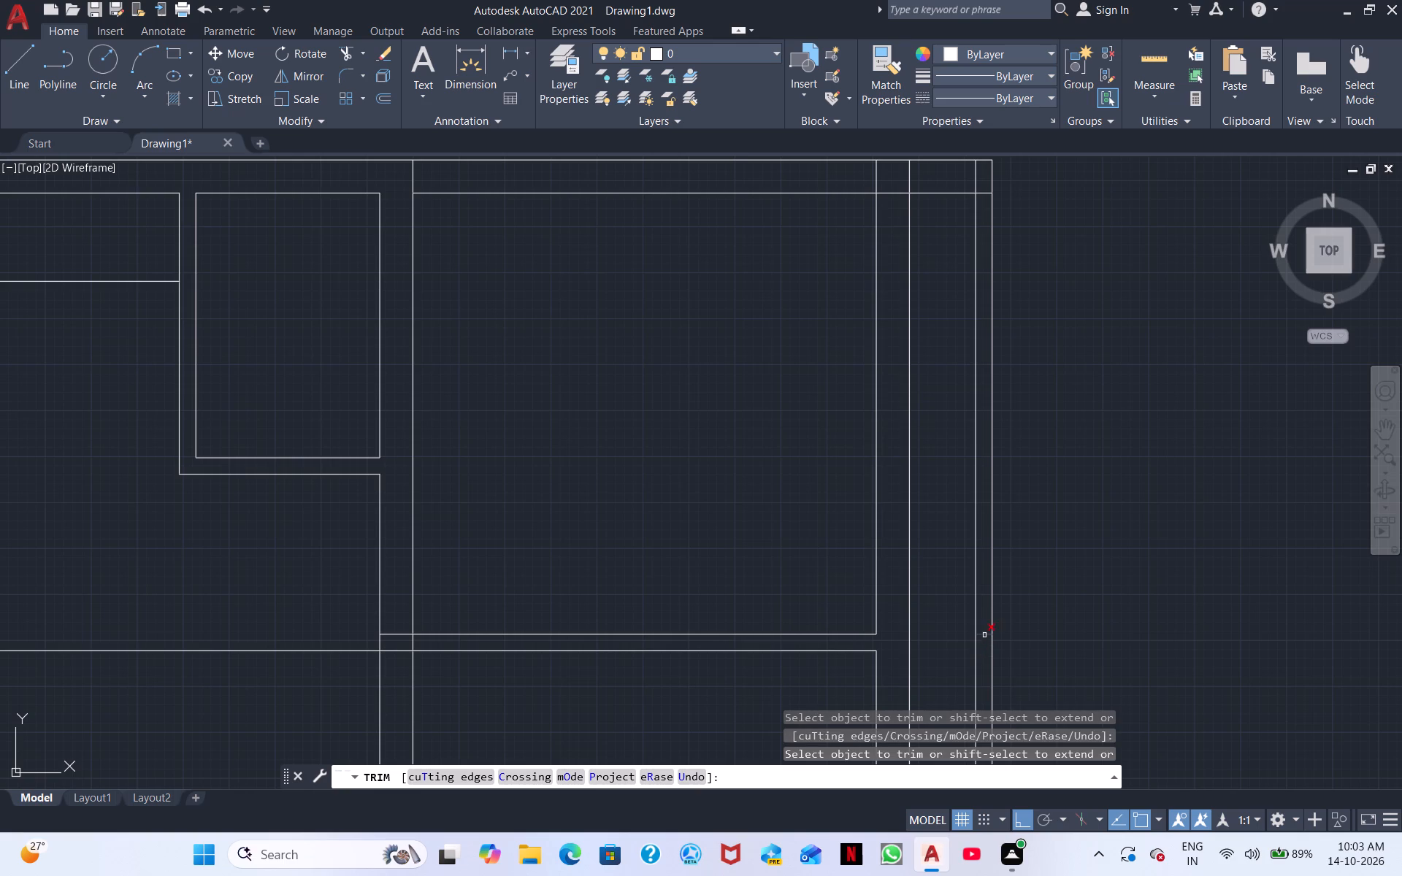
click(984, 635)
Inside the west outer wall, trim the third horizontal wall's north line and both remaining second horizontal wall stubs.
scroll(843, 680, down, 1)
middle_drag(589, 742, 631, 532)
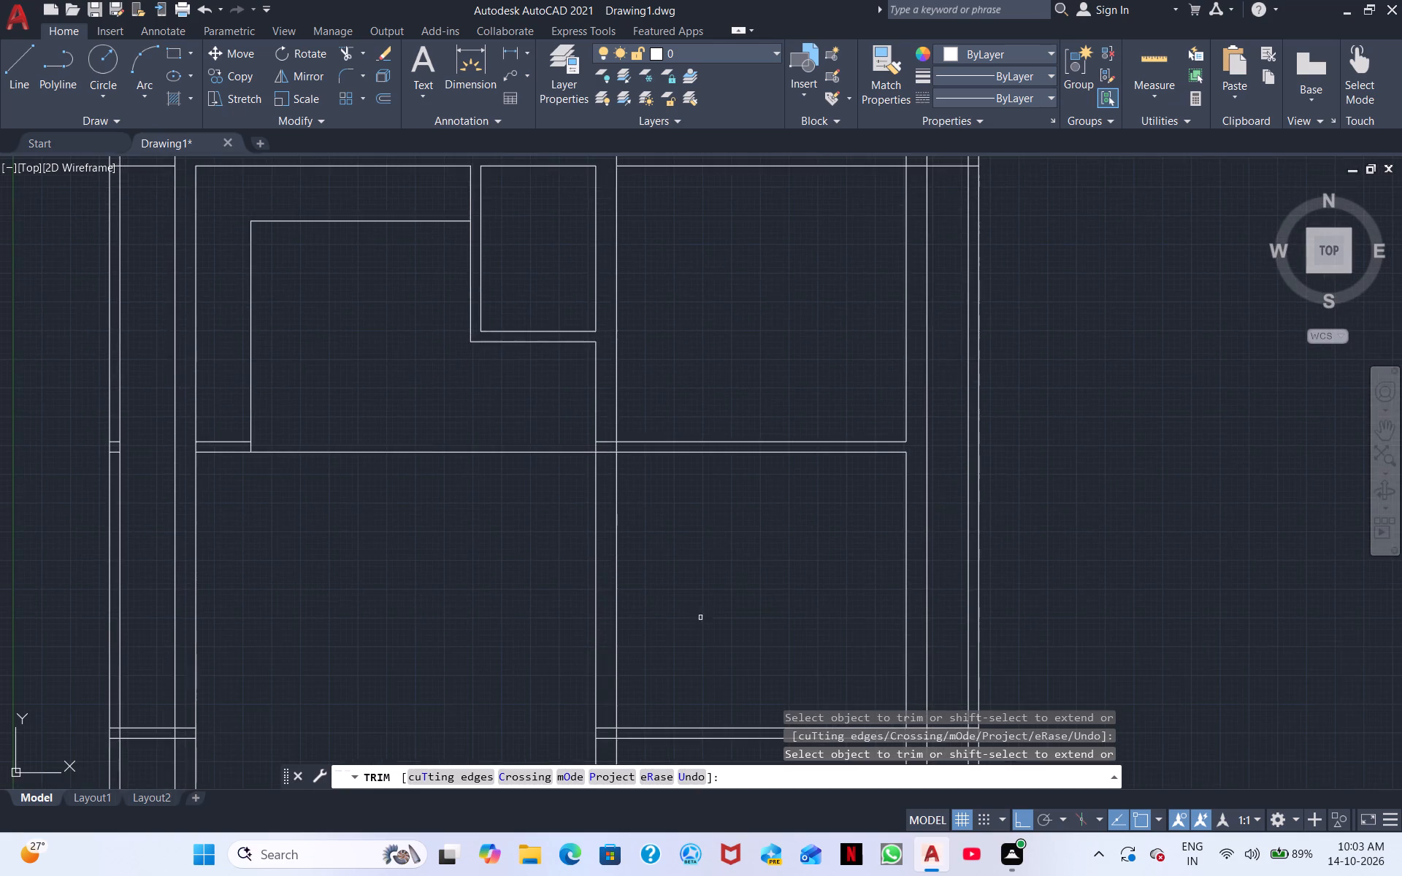
middle_drag(702, 618, 711, 487)
middle_drag(710, 577, 739, 479)
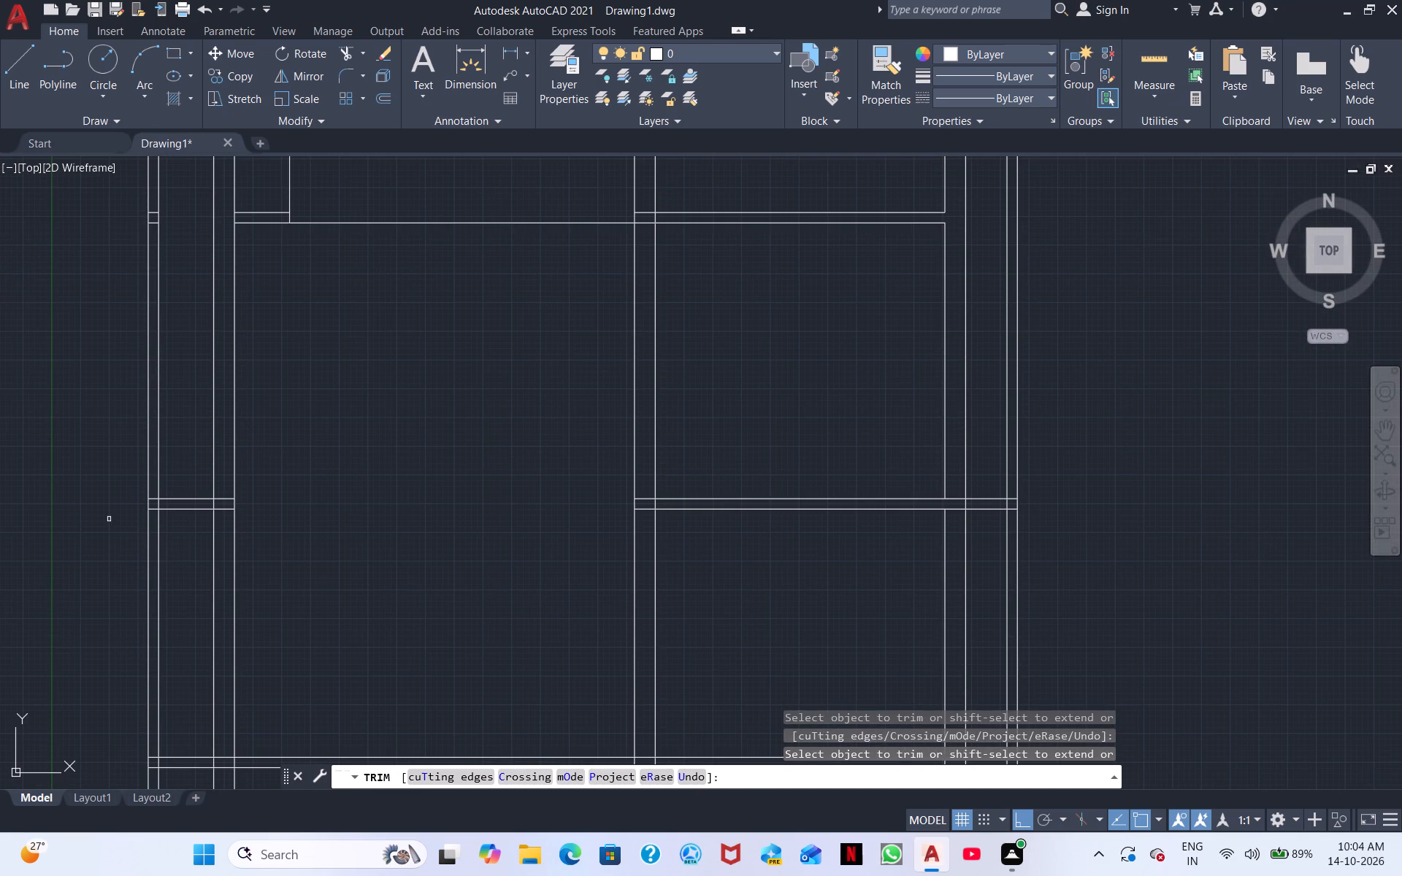
click(152, 499)
middle_drag(113, 404, 43, 790)
scroll(0, 702, up, 2)
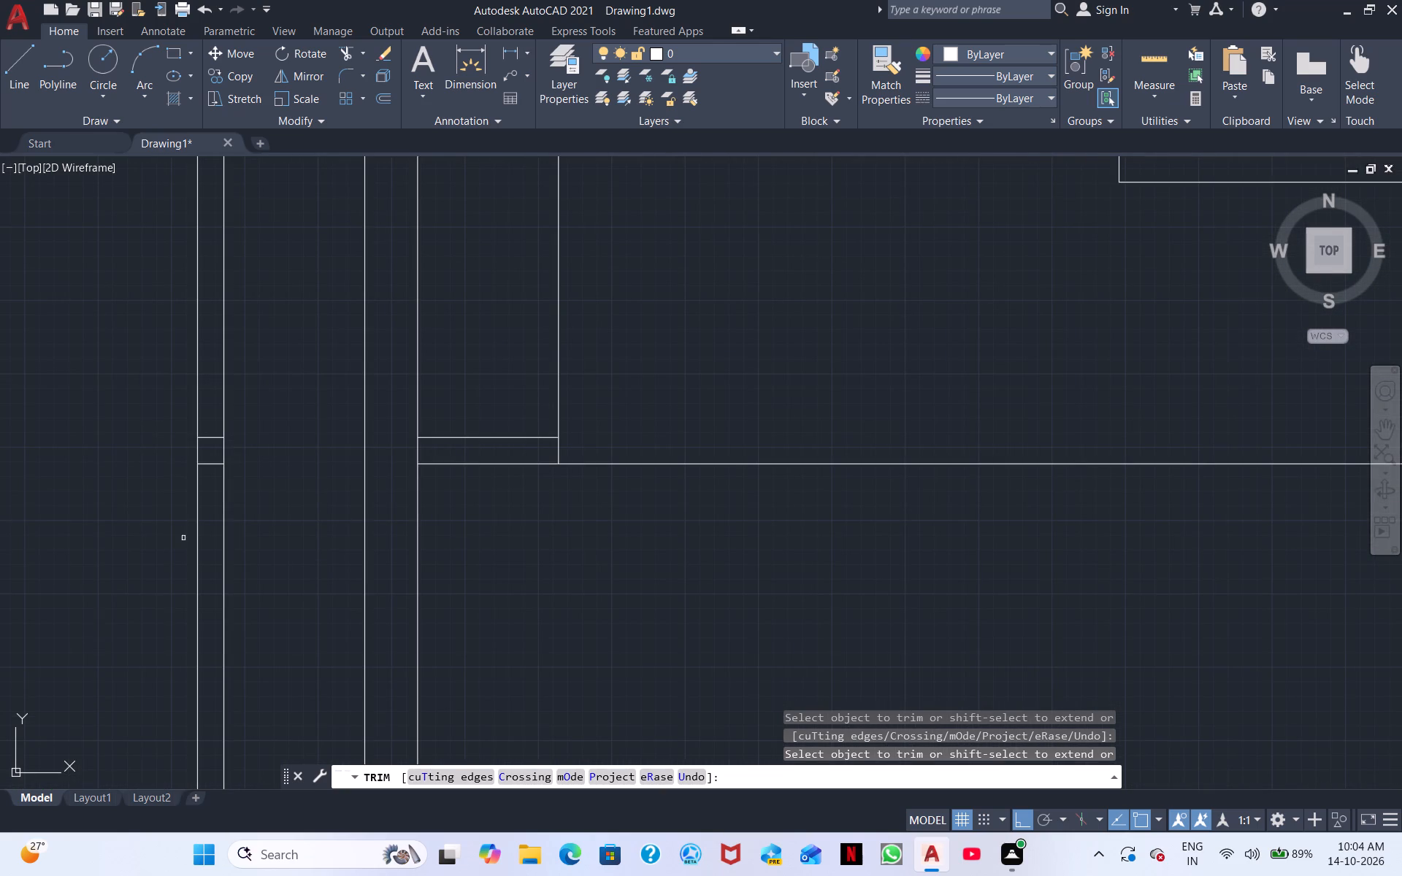
click(213, 467)
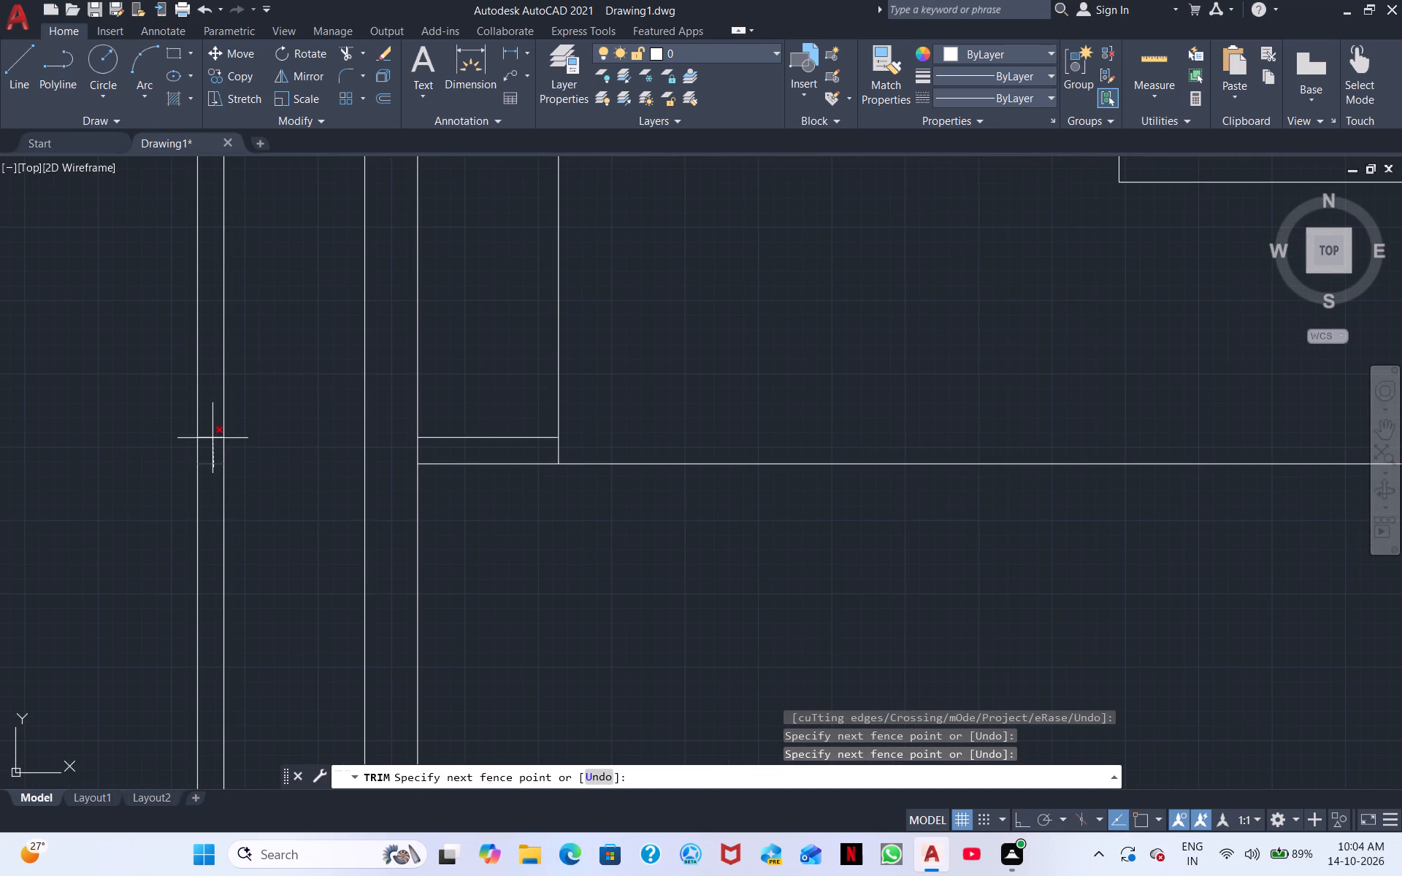
click(212, 433)
scroll(359, 689, down, 1)
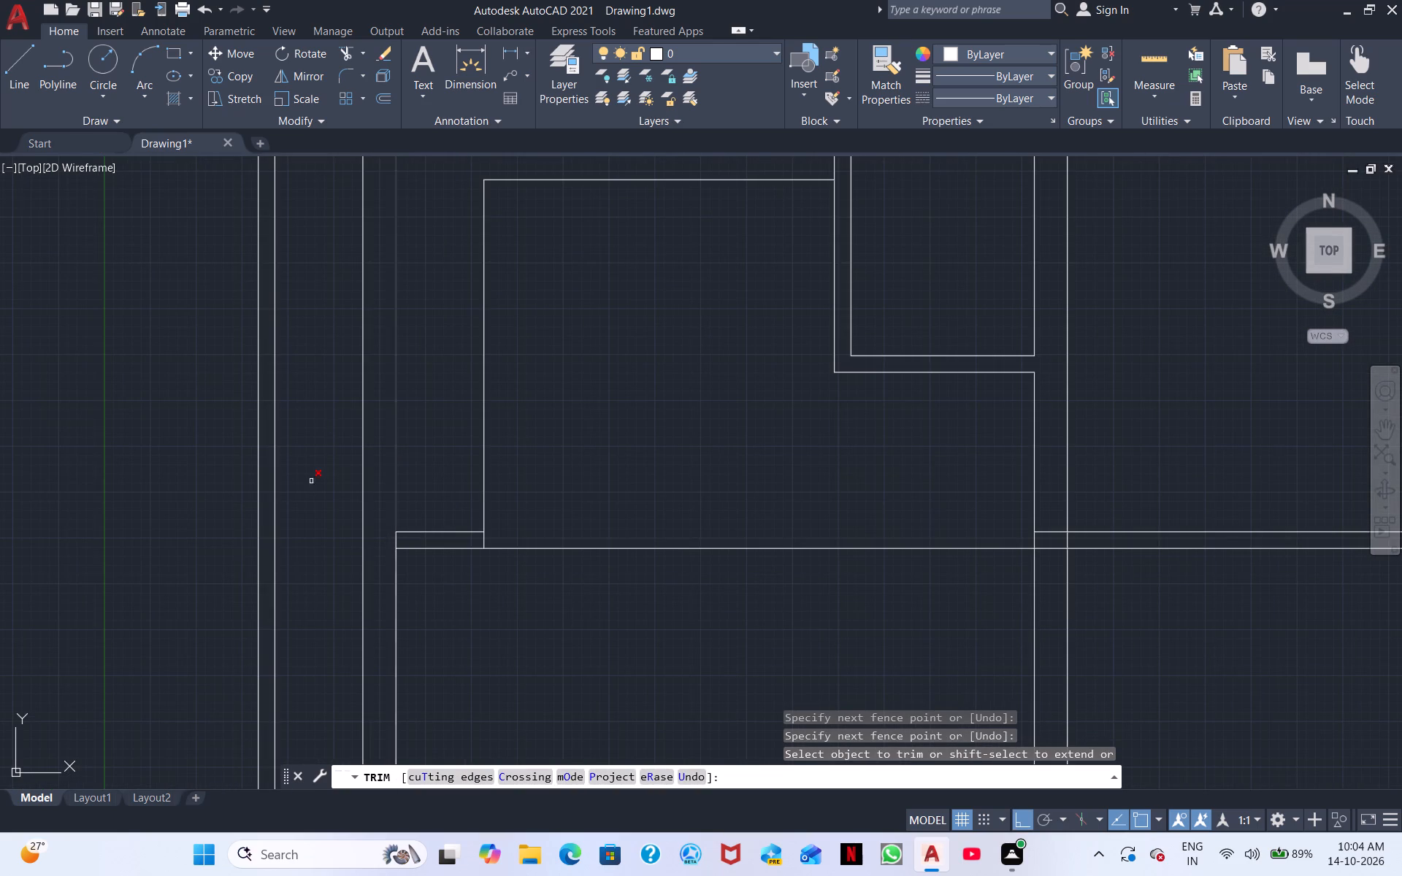
Trim the third horizontal wall's south line inside the west outer wall and both its lines across the strip to the second vertical wall.
scroll(277, 320, down, 1)
scroll(288, 671, up, 1)
middle_drag(286, 682, 310, 600)
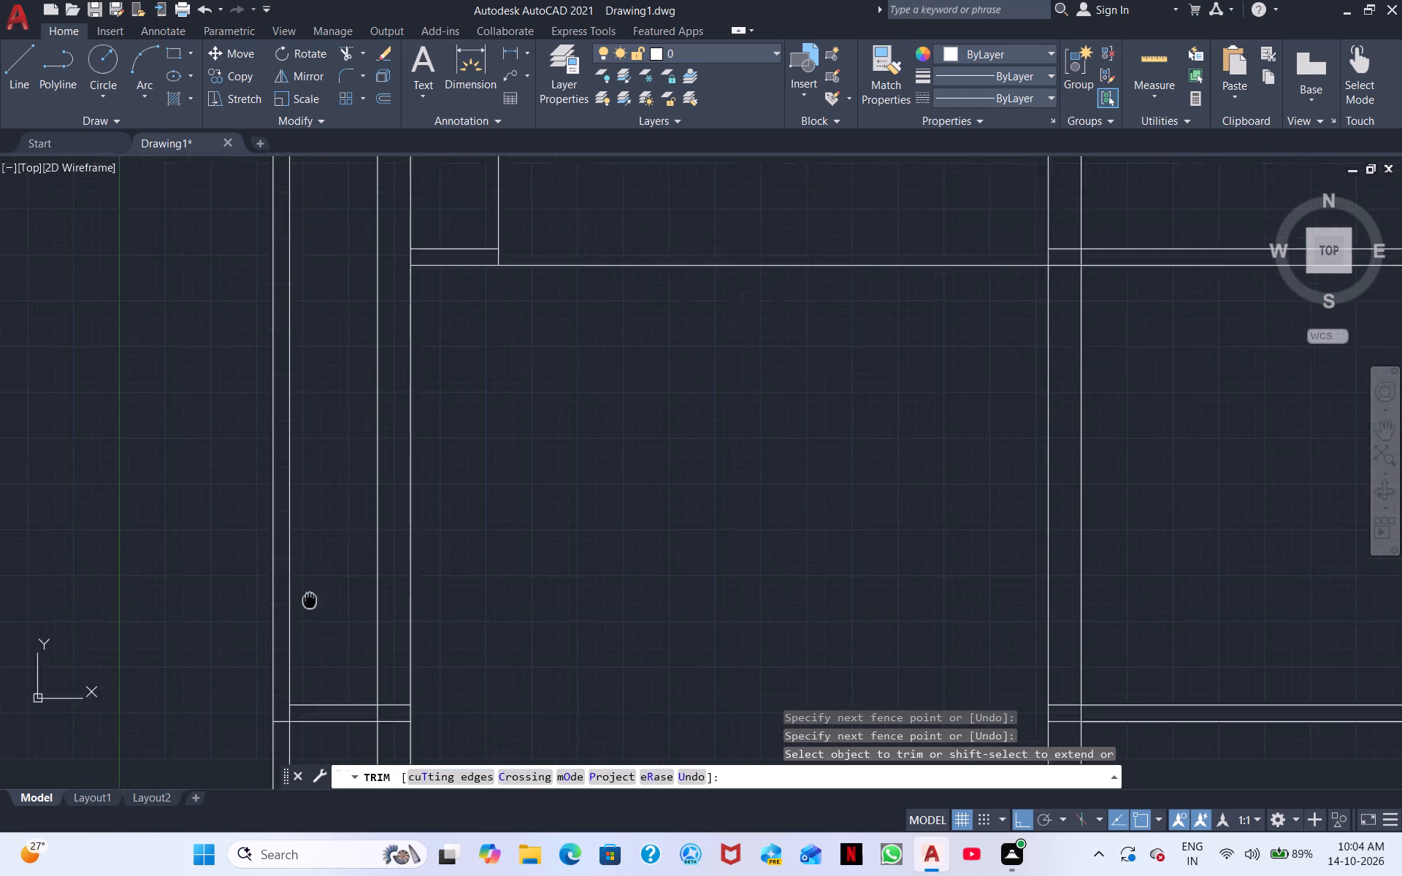
middle_drag(310, 600, 350, 376)
middle_drag(305, 541, 337, 458)
scroll(337, 459, up, 2)
middle_drag(365, 445, 294, 686)
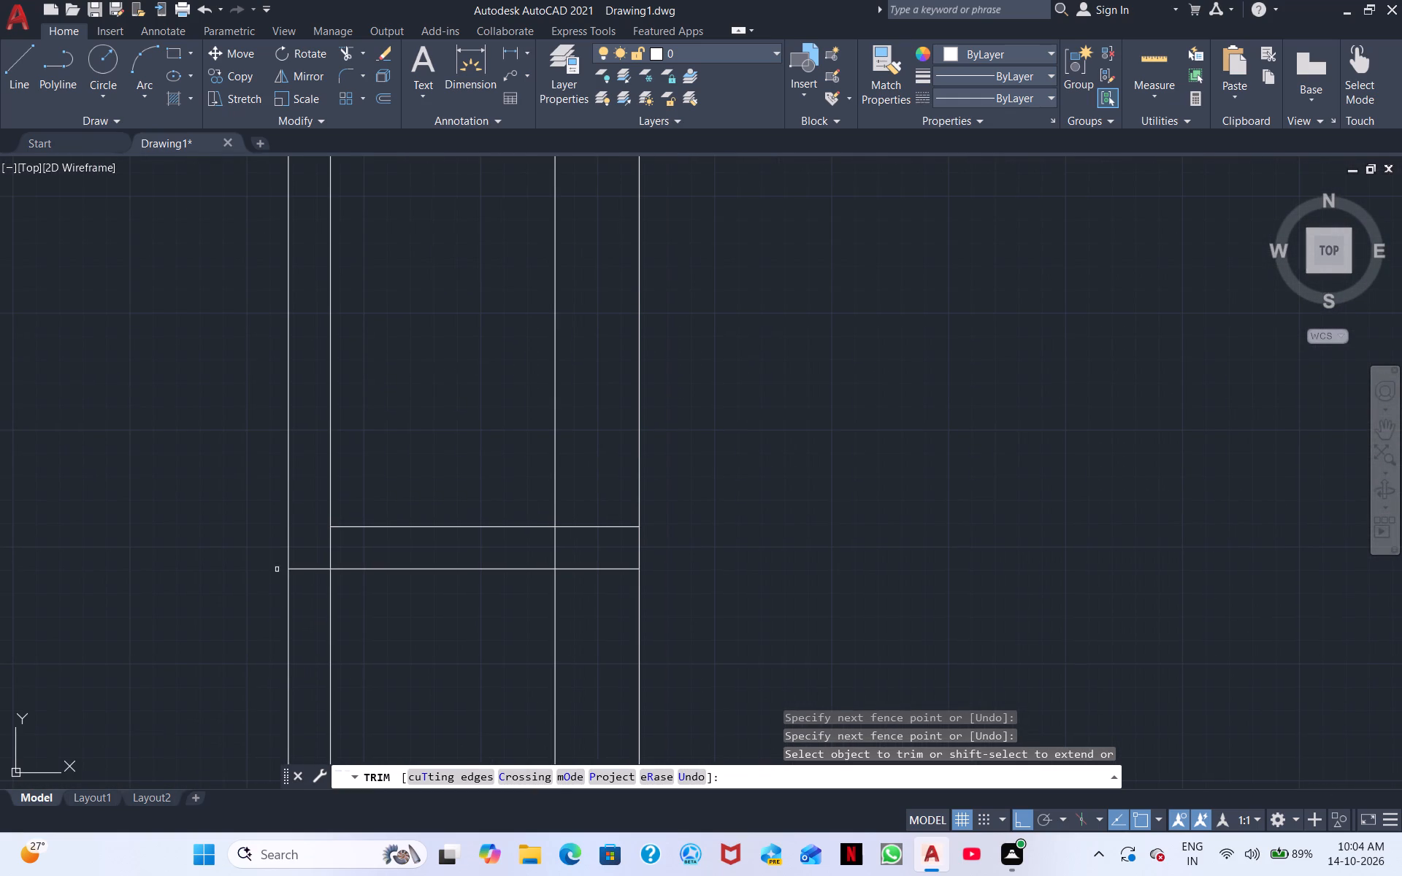
click(318, 570)
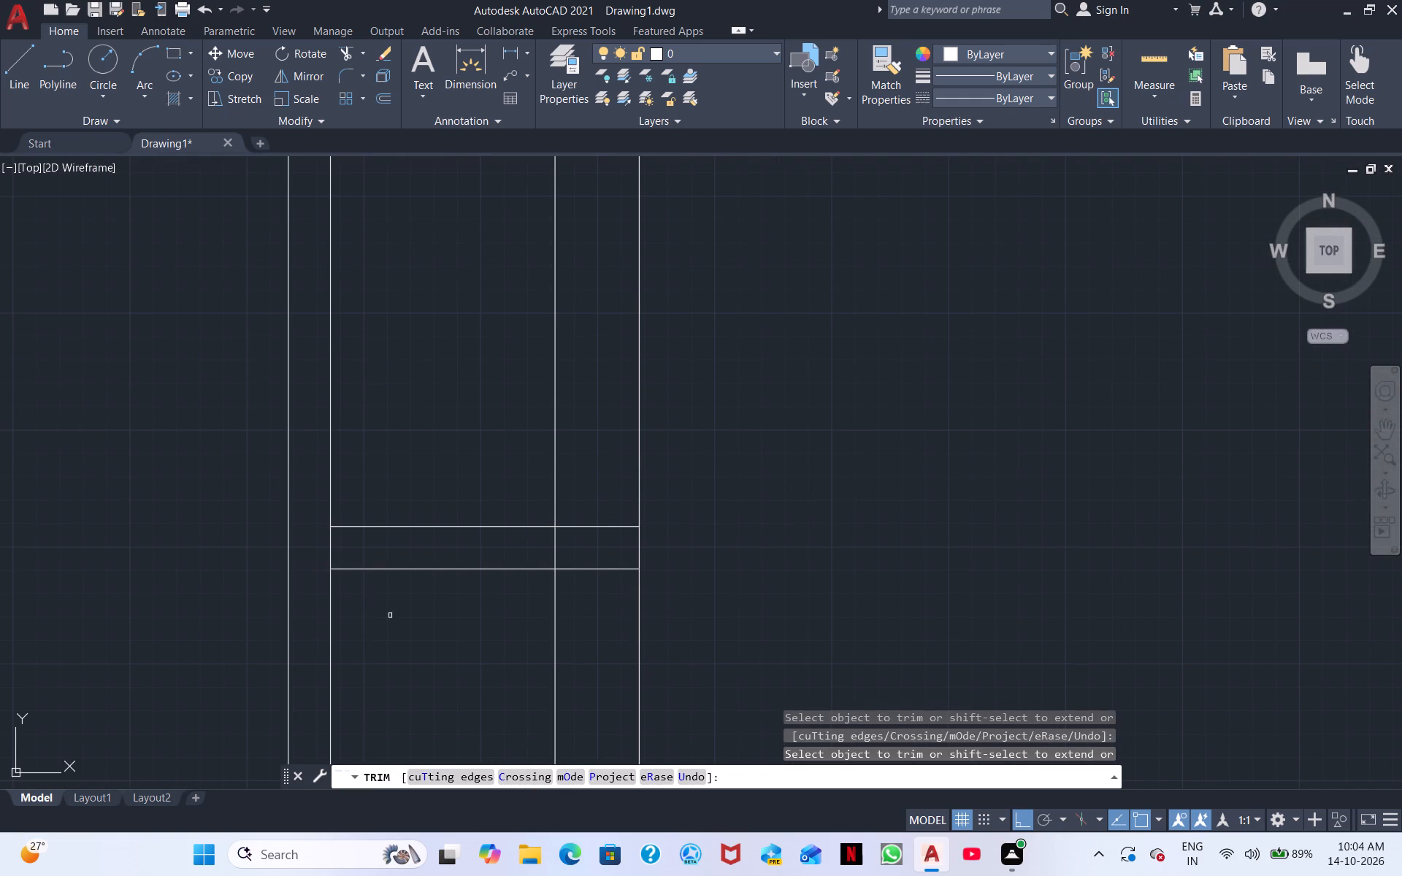
drag(390, 615, 438, 448)
Trim the third horizontal wall's two remaining stubs inside the second vertical wall and end the trimming.
scroll(445, 474, down, 1)
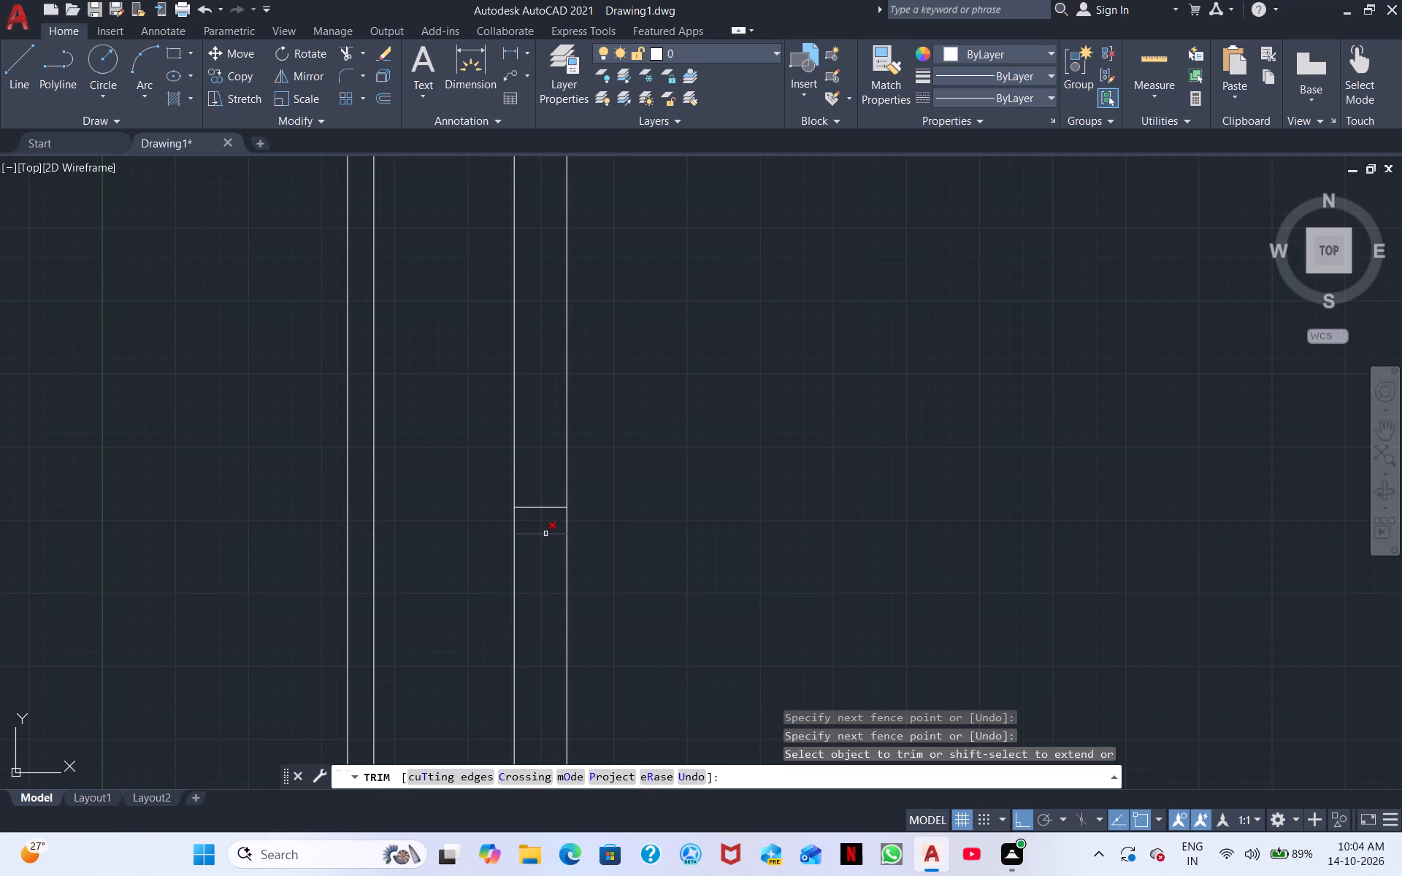
scroll(643, 526, down, 2)
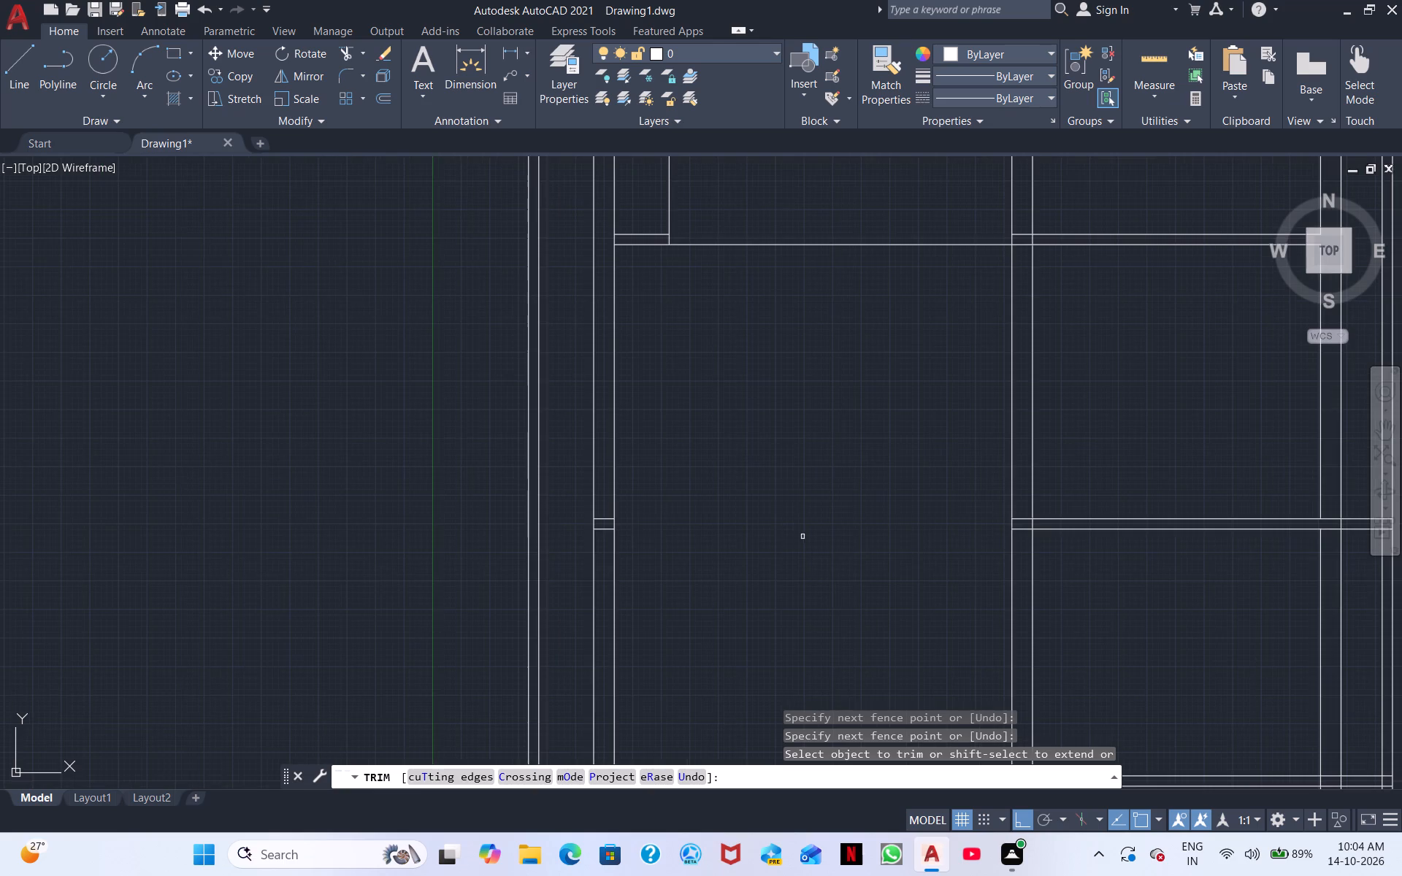
middle_drag(803, 537, 621, 394)
scroll(602, 393, down, 1)
scroll(583, 462, up, 1)
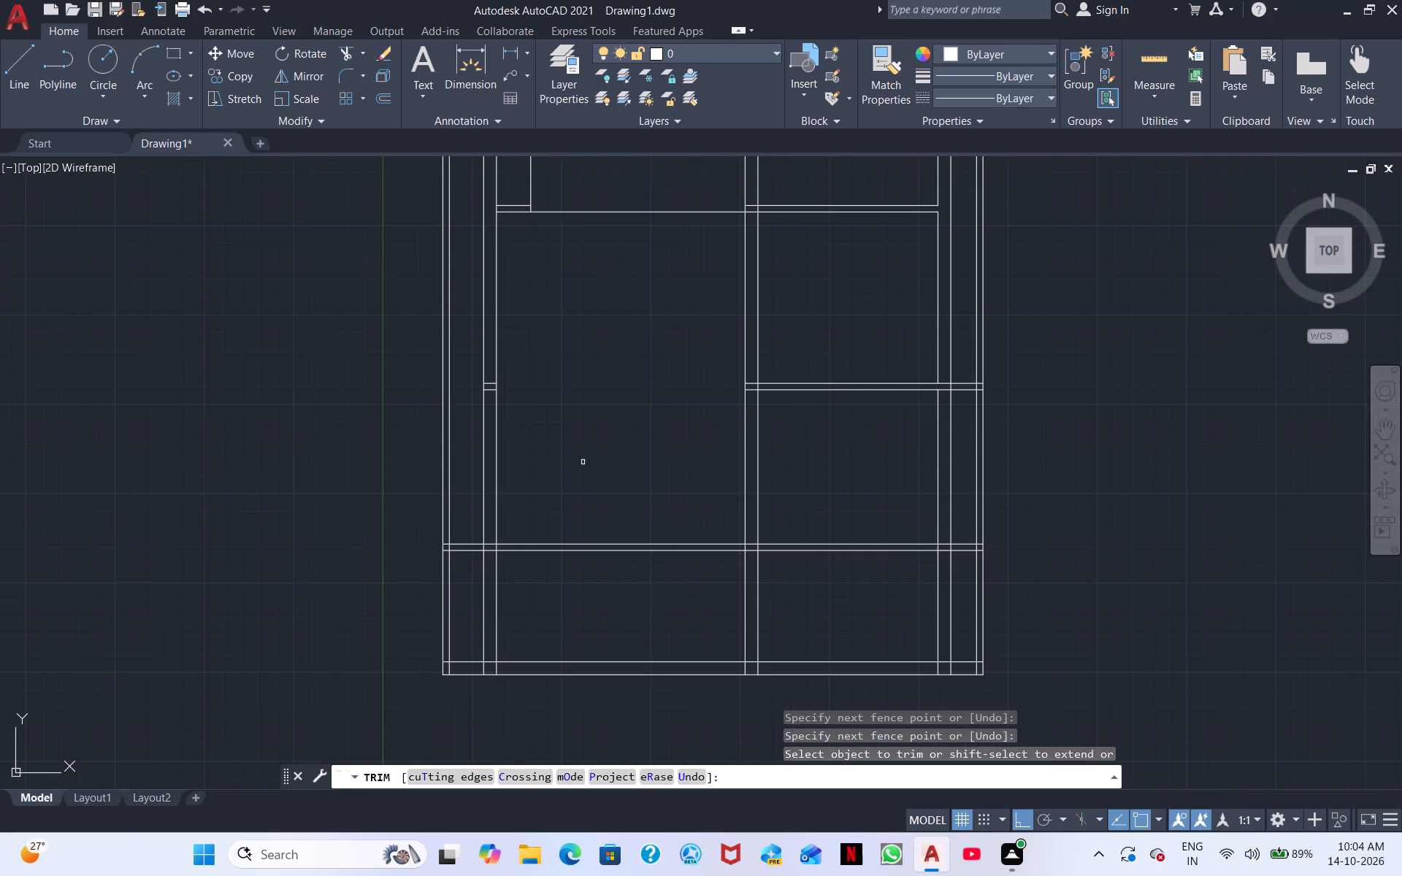
middle_drag(508, 554, 637, 664)
middle_drag(559, 507, 545, 687)
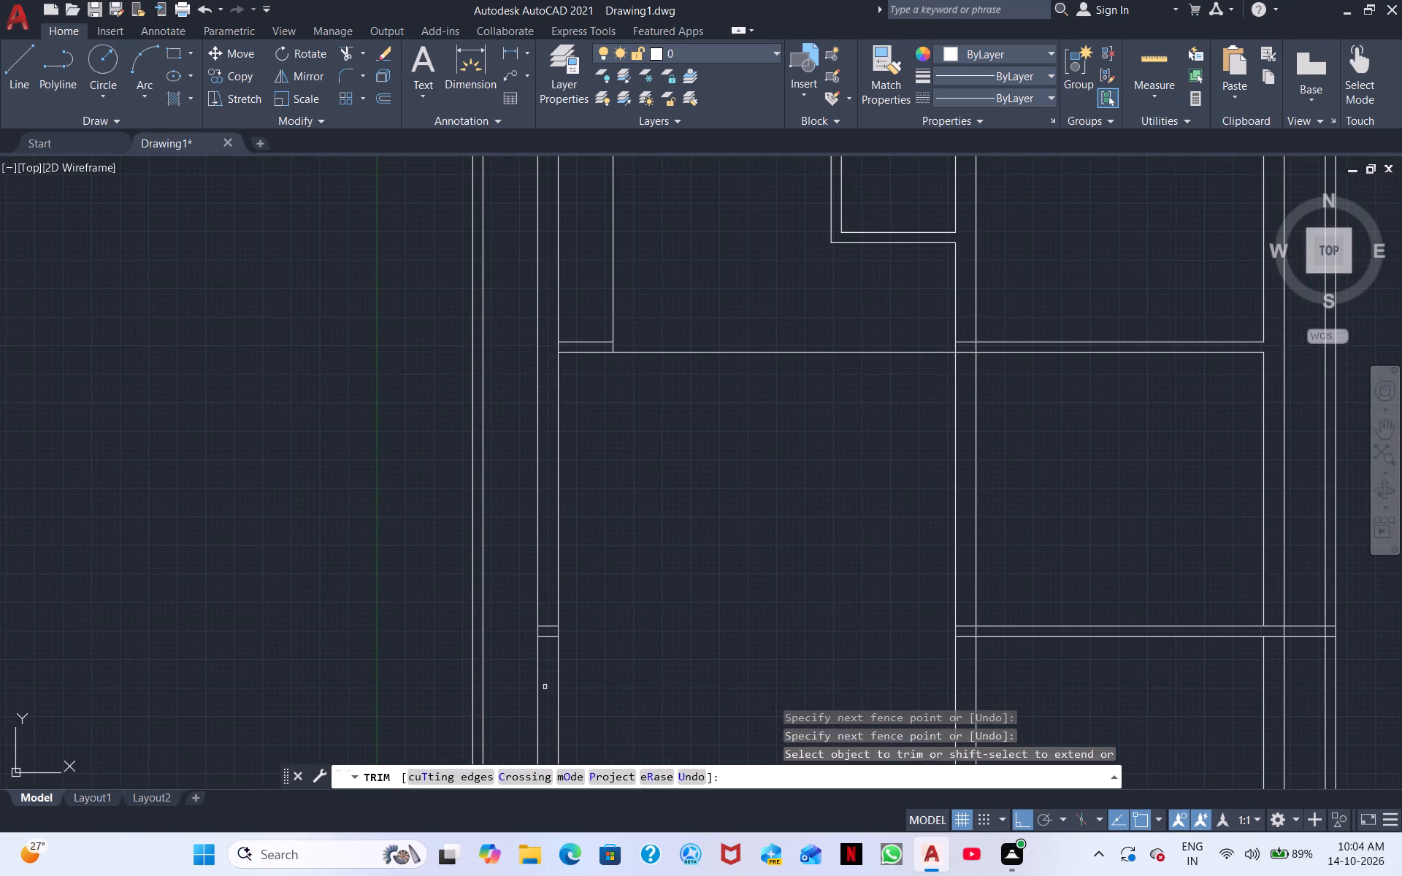
scroll(662, 580, down, 2)
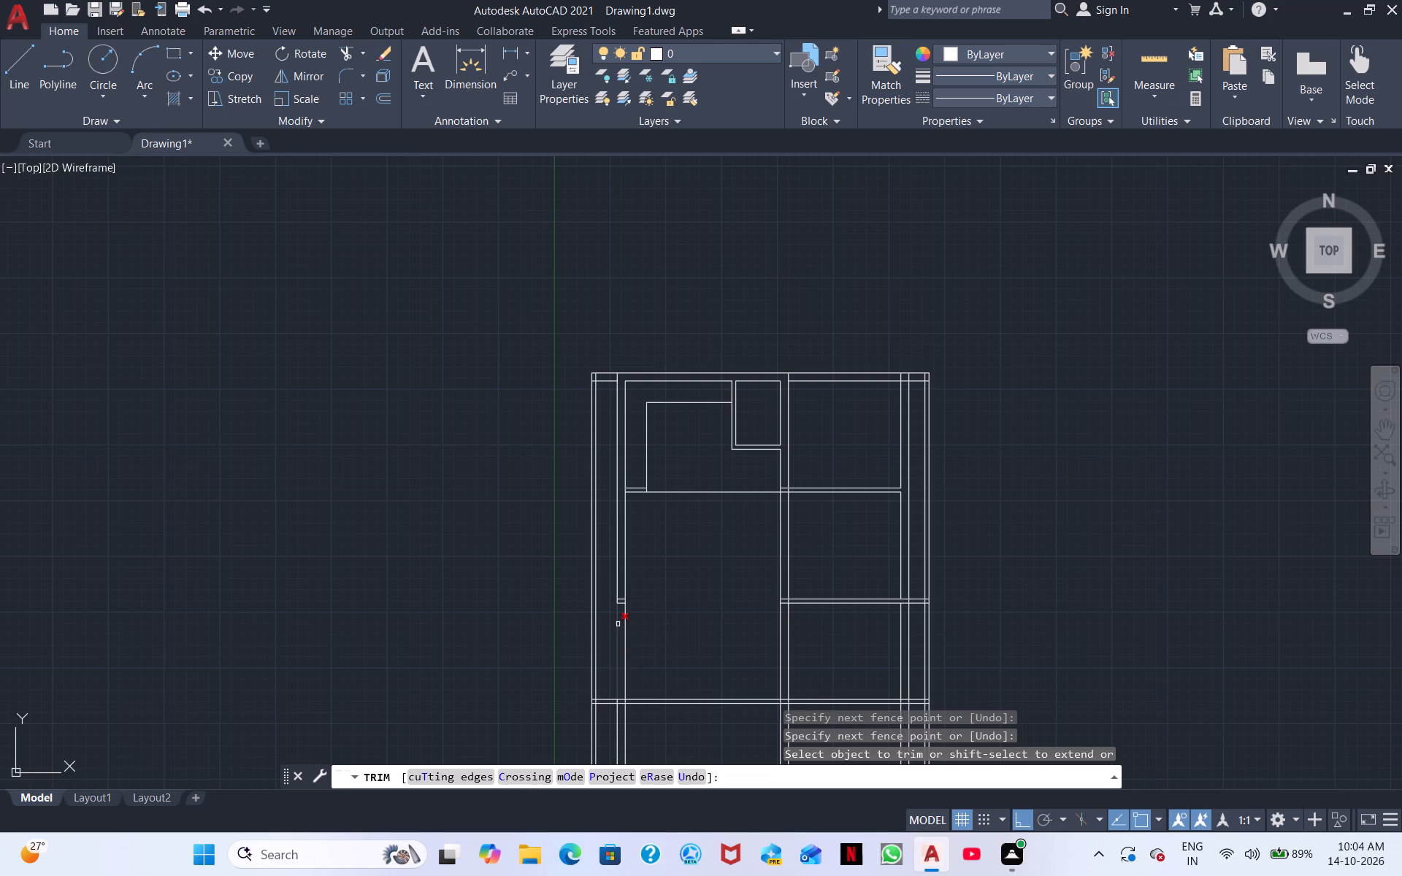
scroll(621, 615, up, 2)
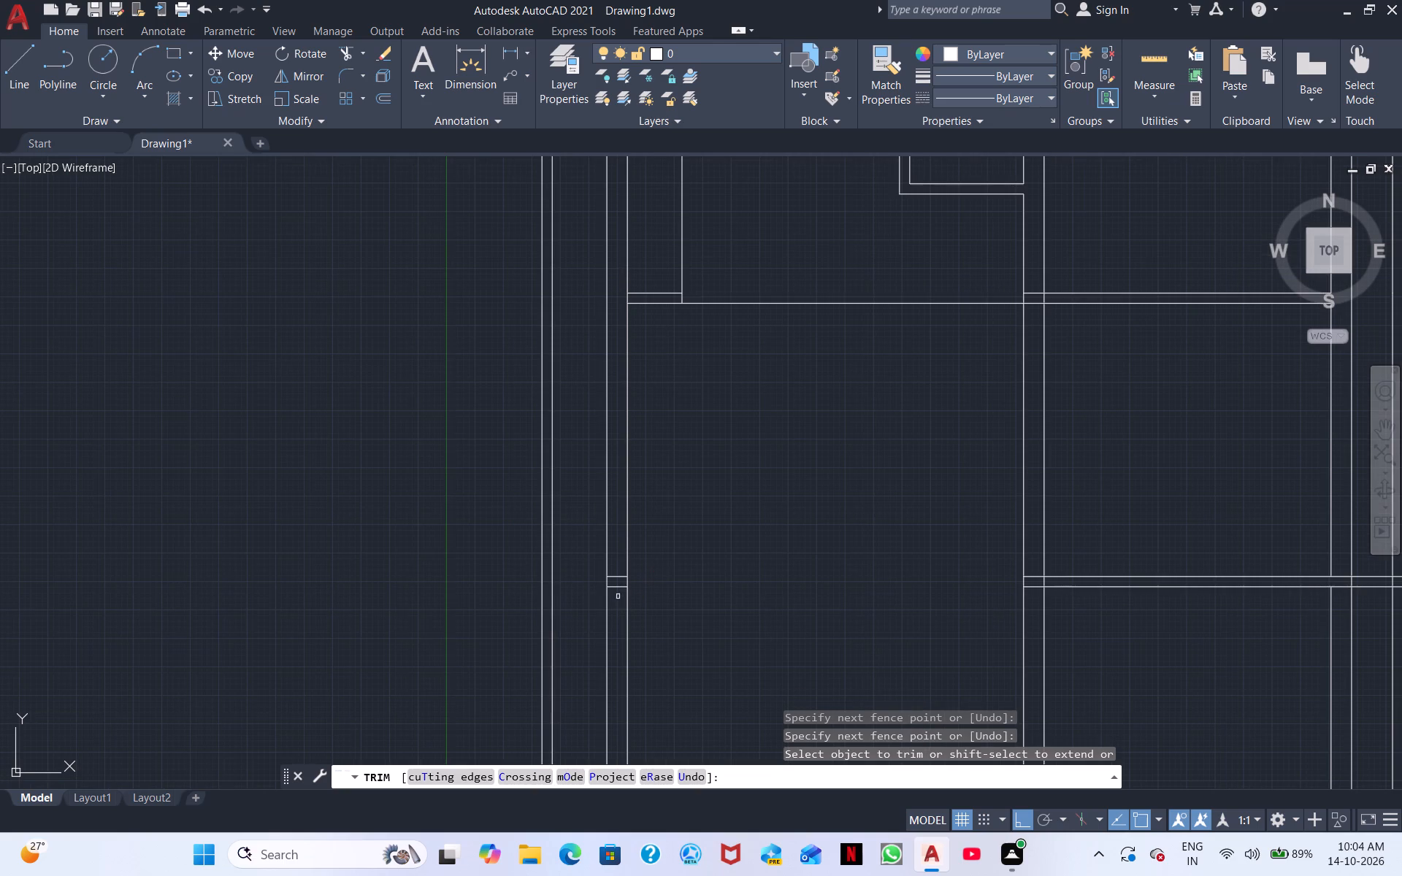
click(621, 587)
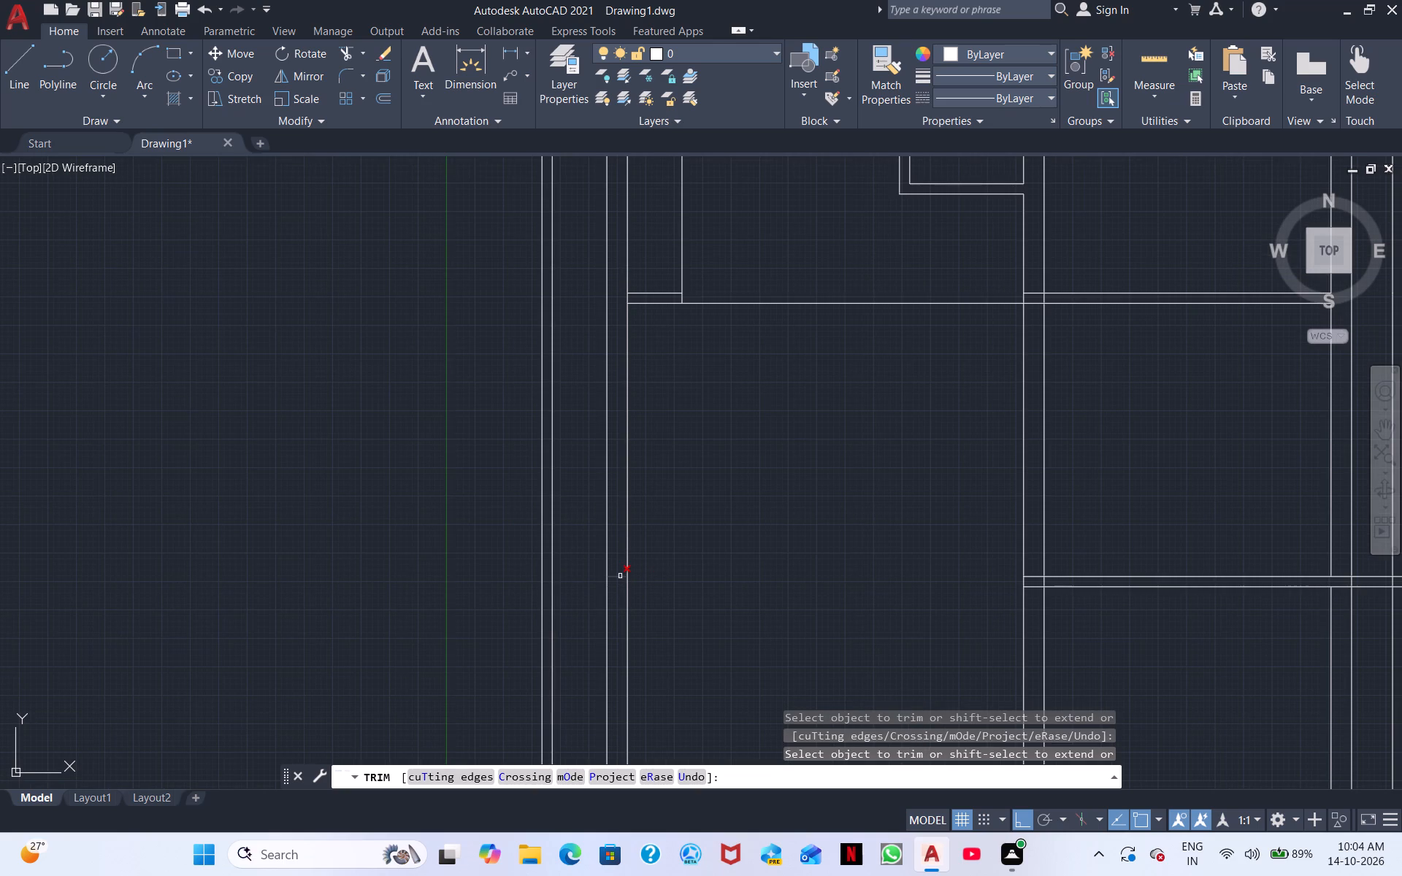
click(620, 576)
scroll(780, 529, down, 1)
key(Escape)
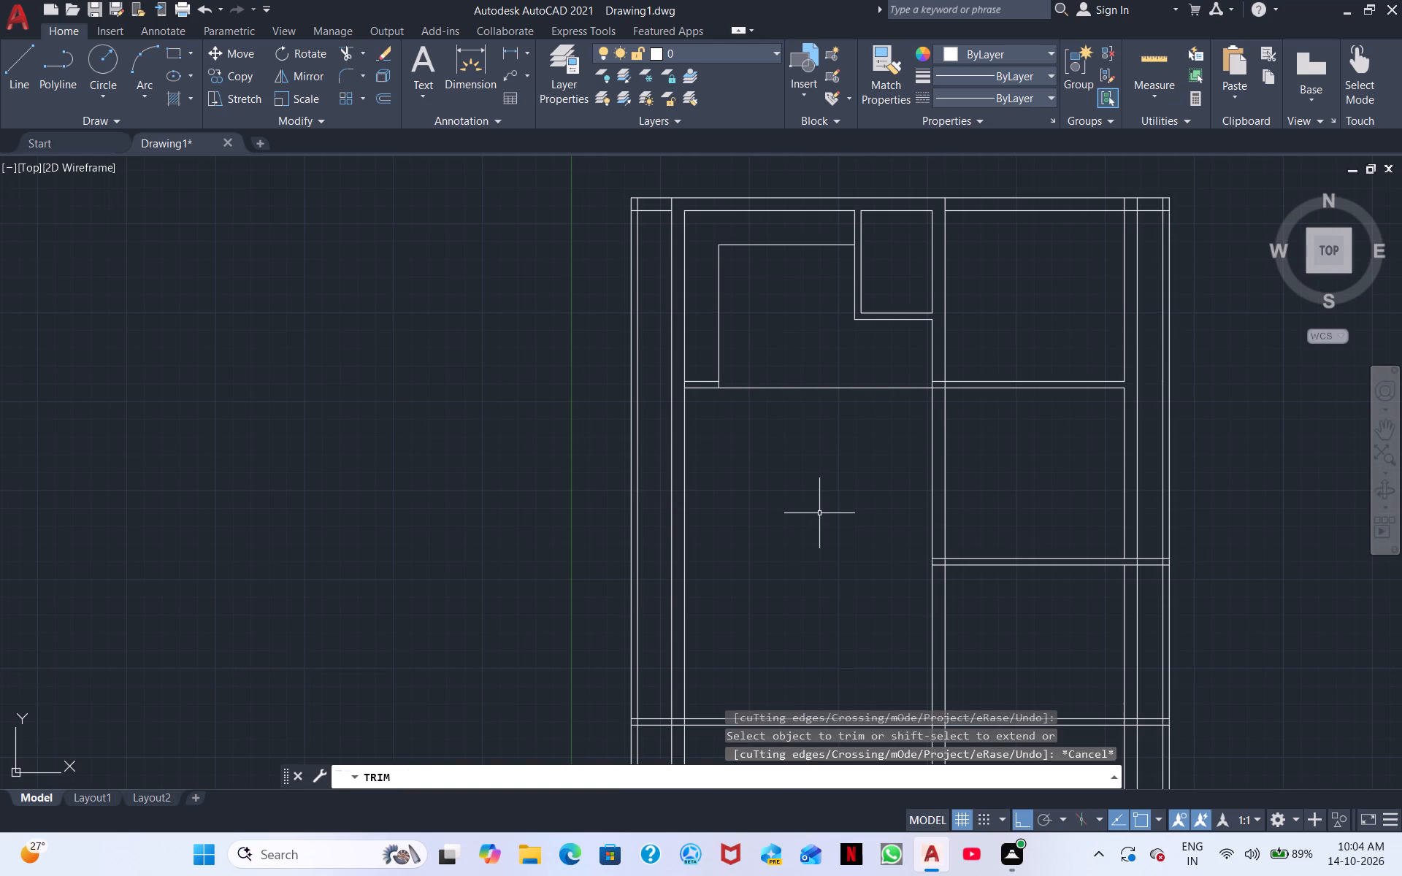
Measure the large middle room's vertical extent from the second to the fourth horizontal wall with a linear dimension, without placing it.
click(508, 48)
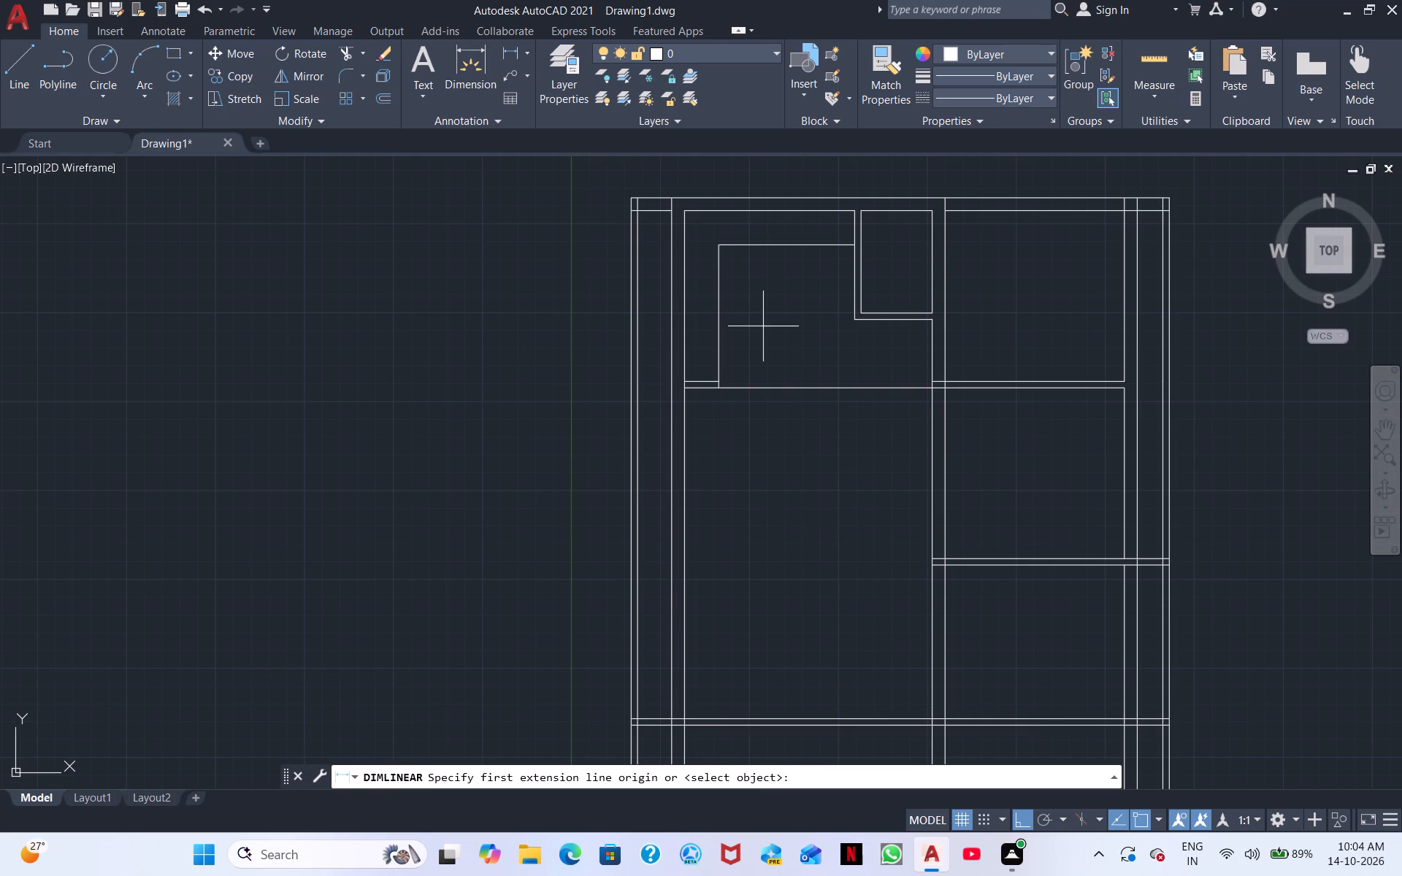
click(779, 388)
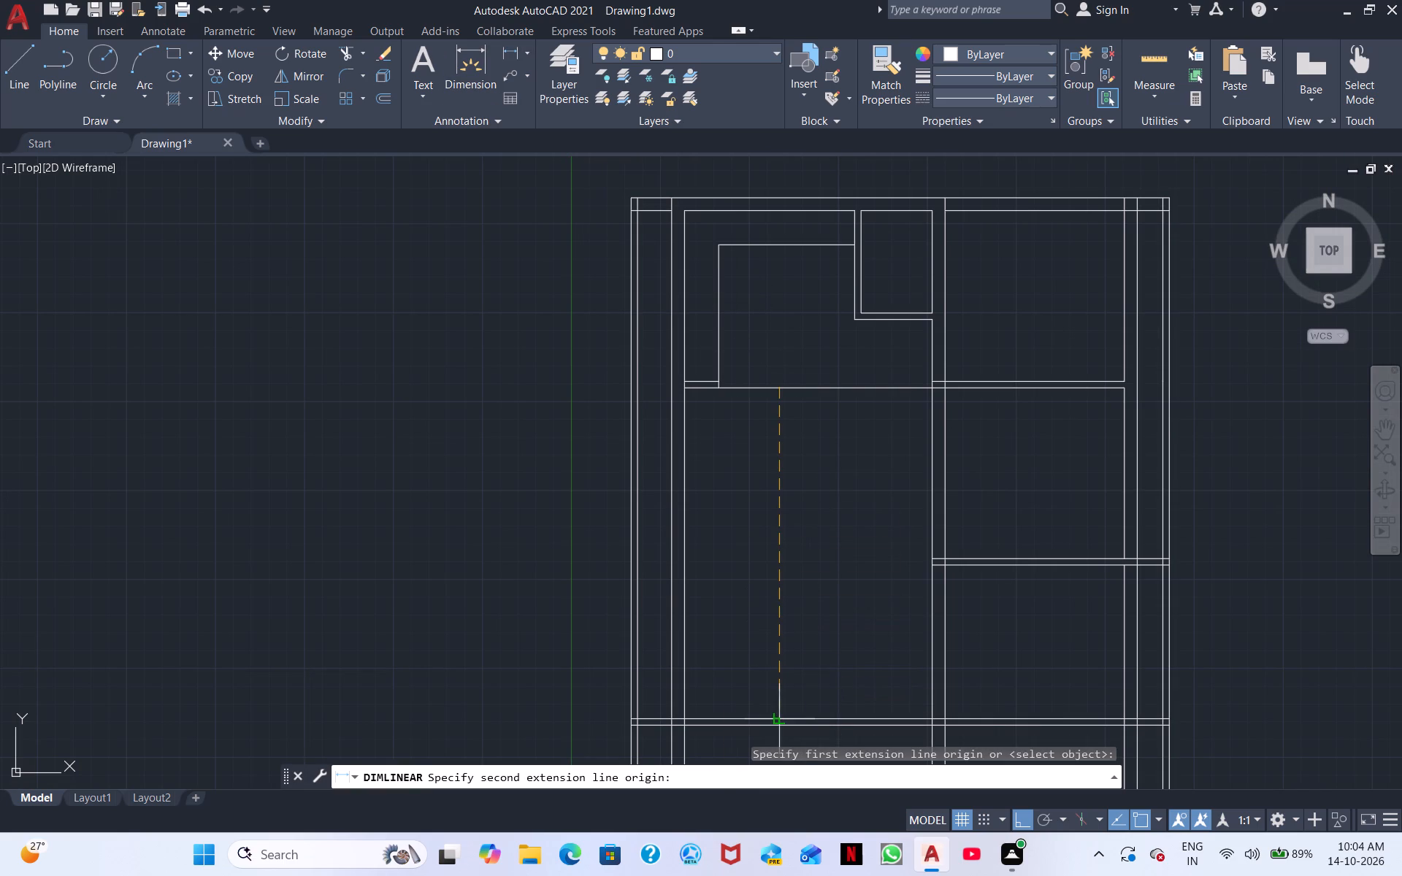
click(781, 716)
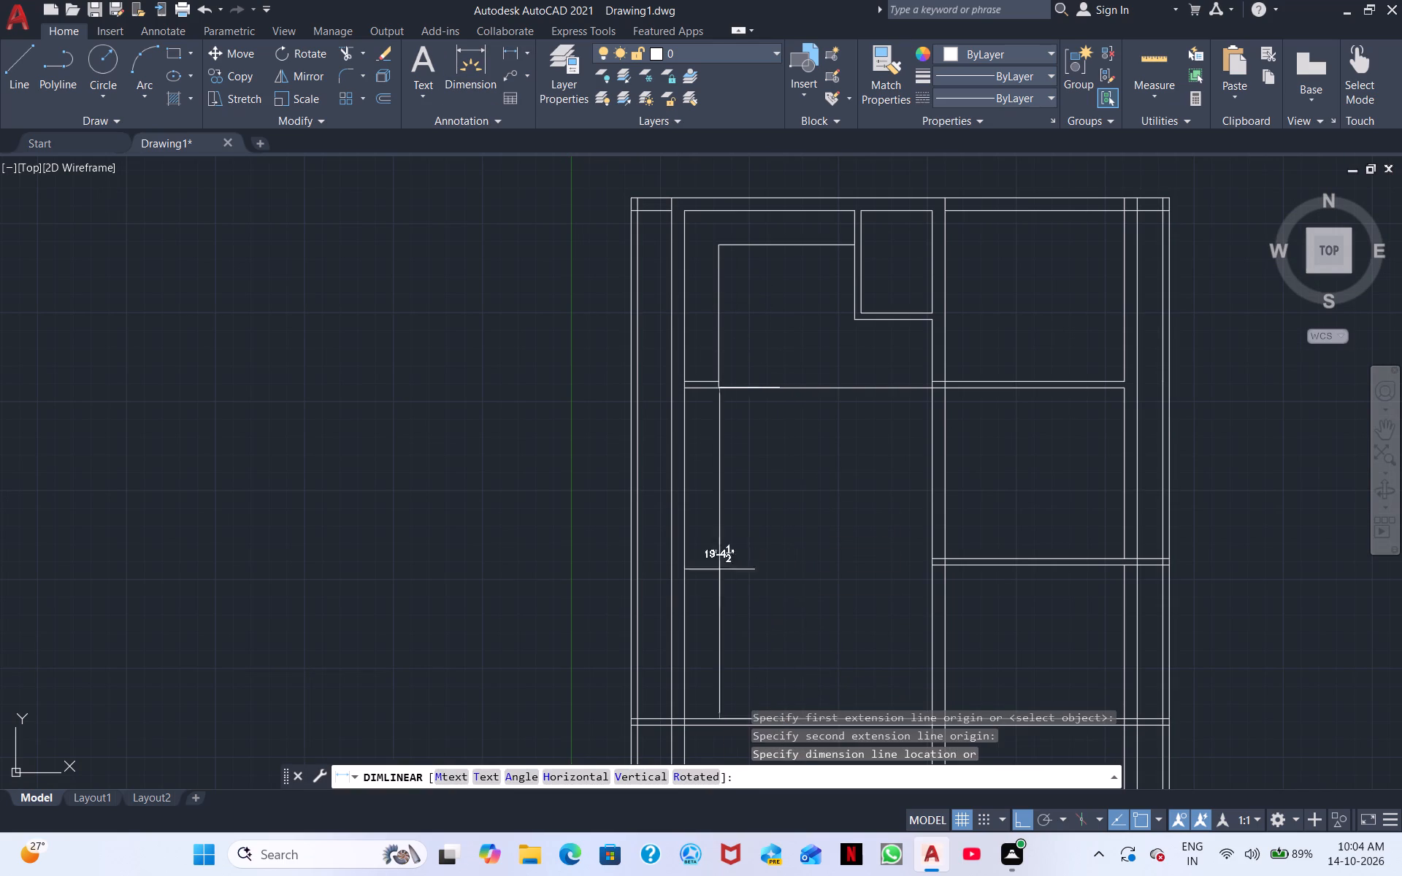
right_click(821, 517)
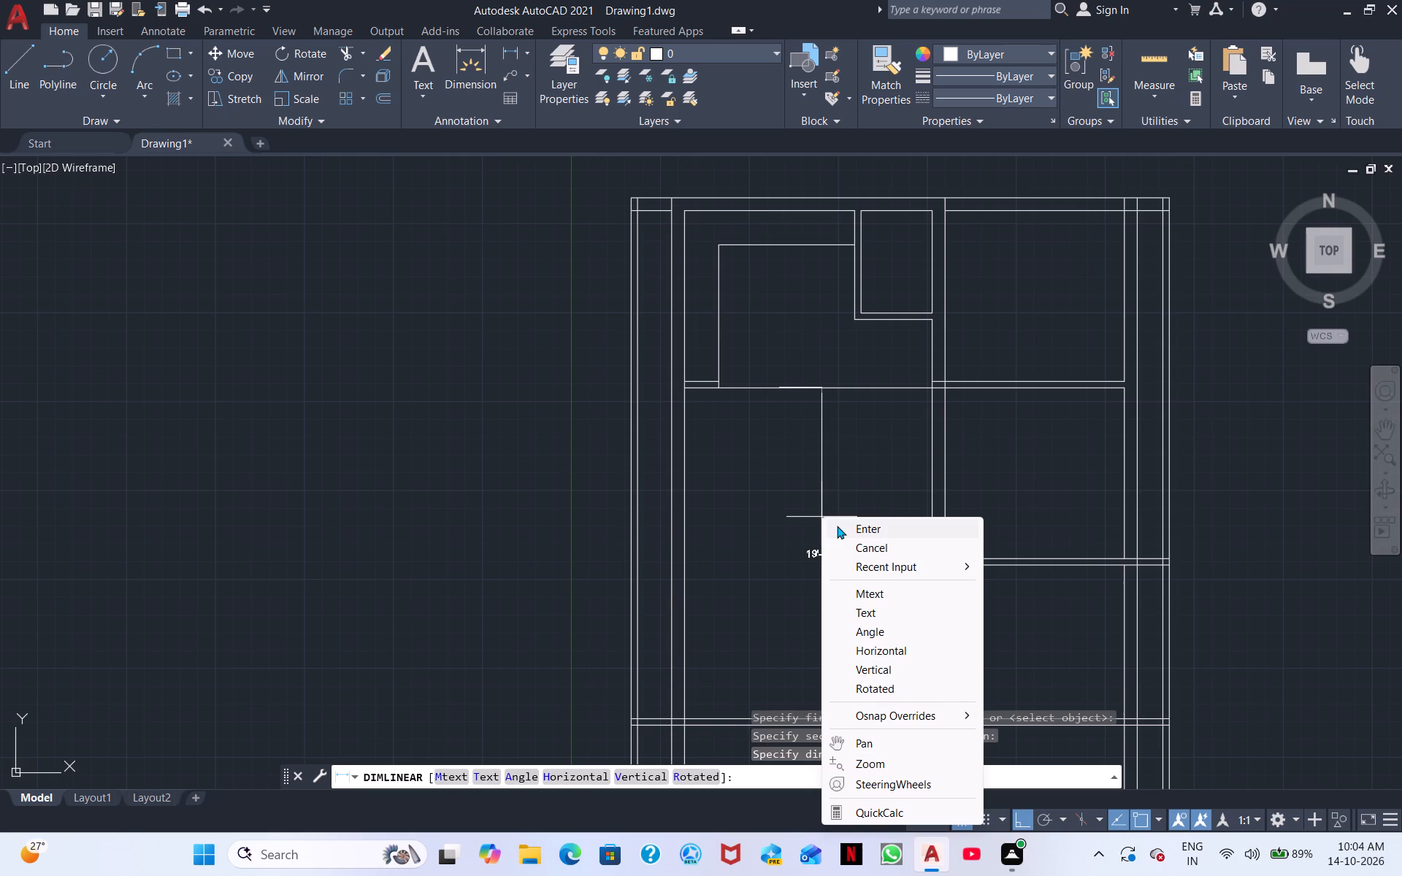
click(849, 549)
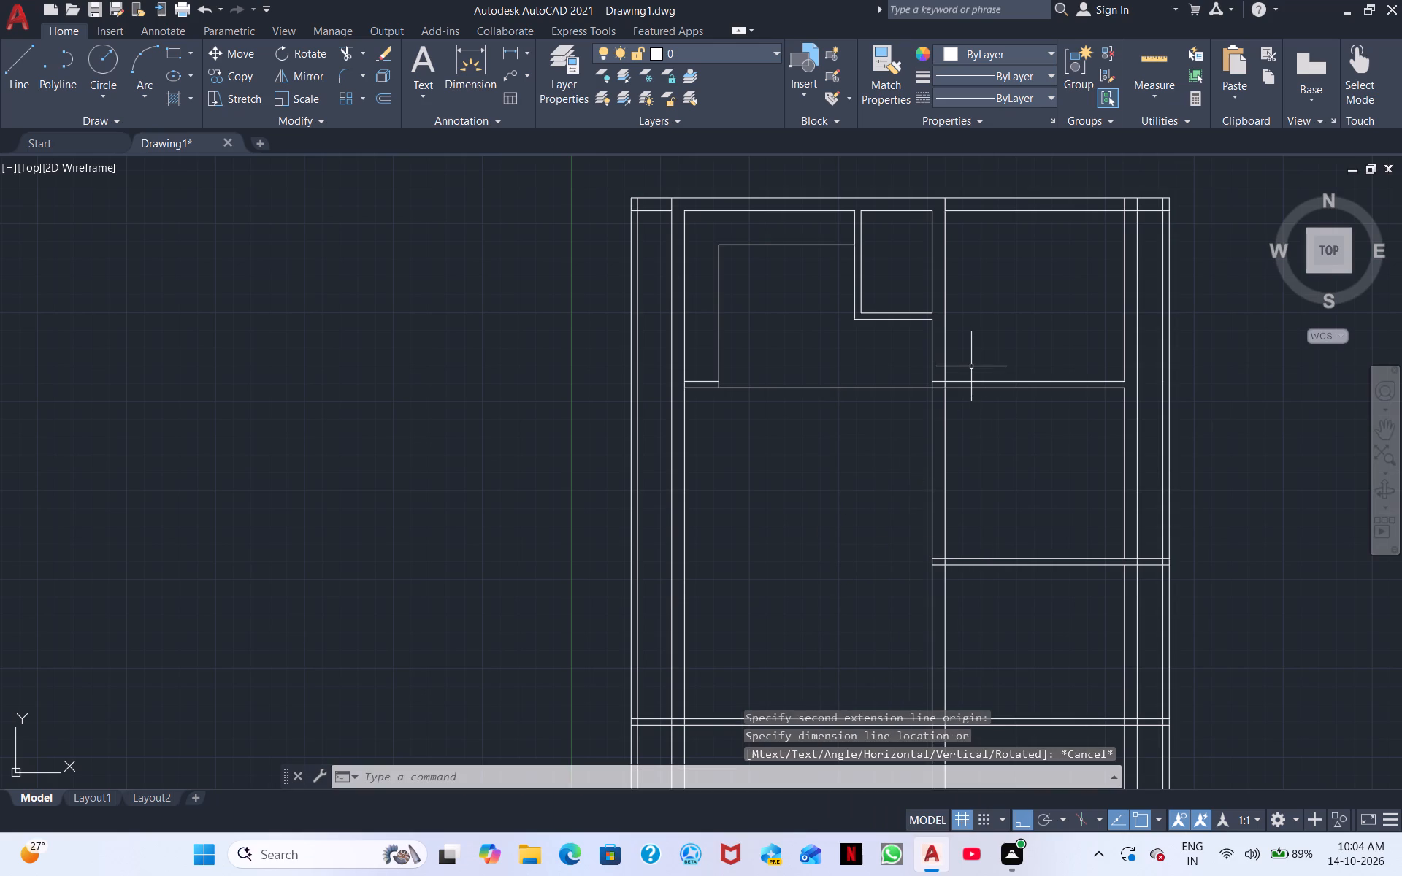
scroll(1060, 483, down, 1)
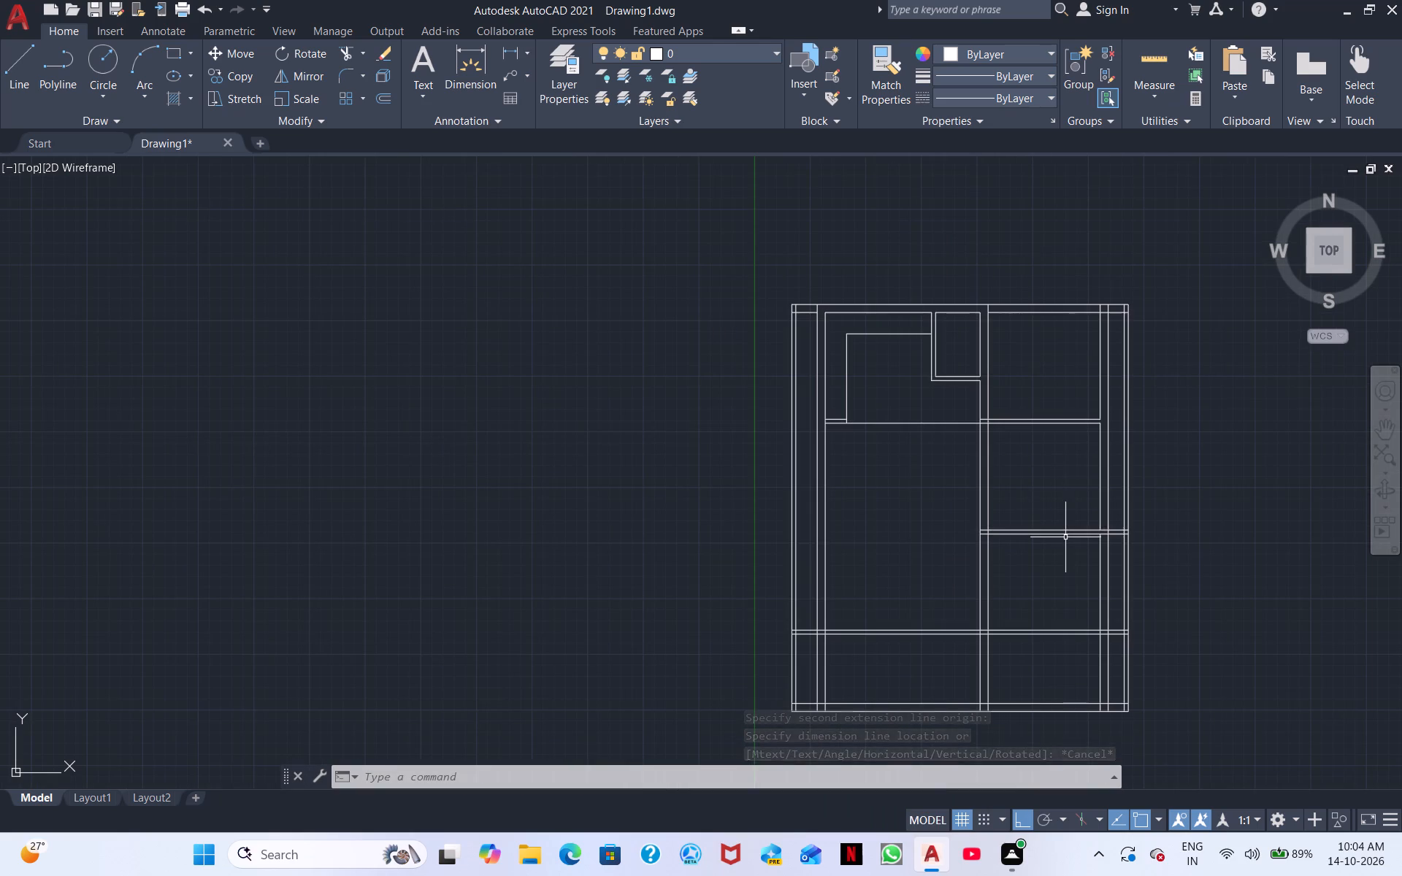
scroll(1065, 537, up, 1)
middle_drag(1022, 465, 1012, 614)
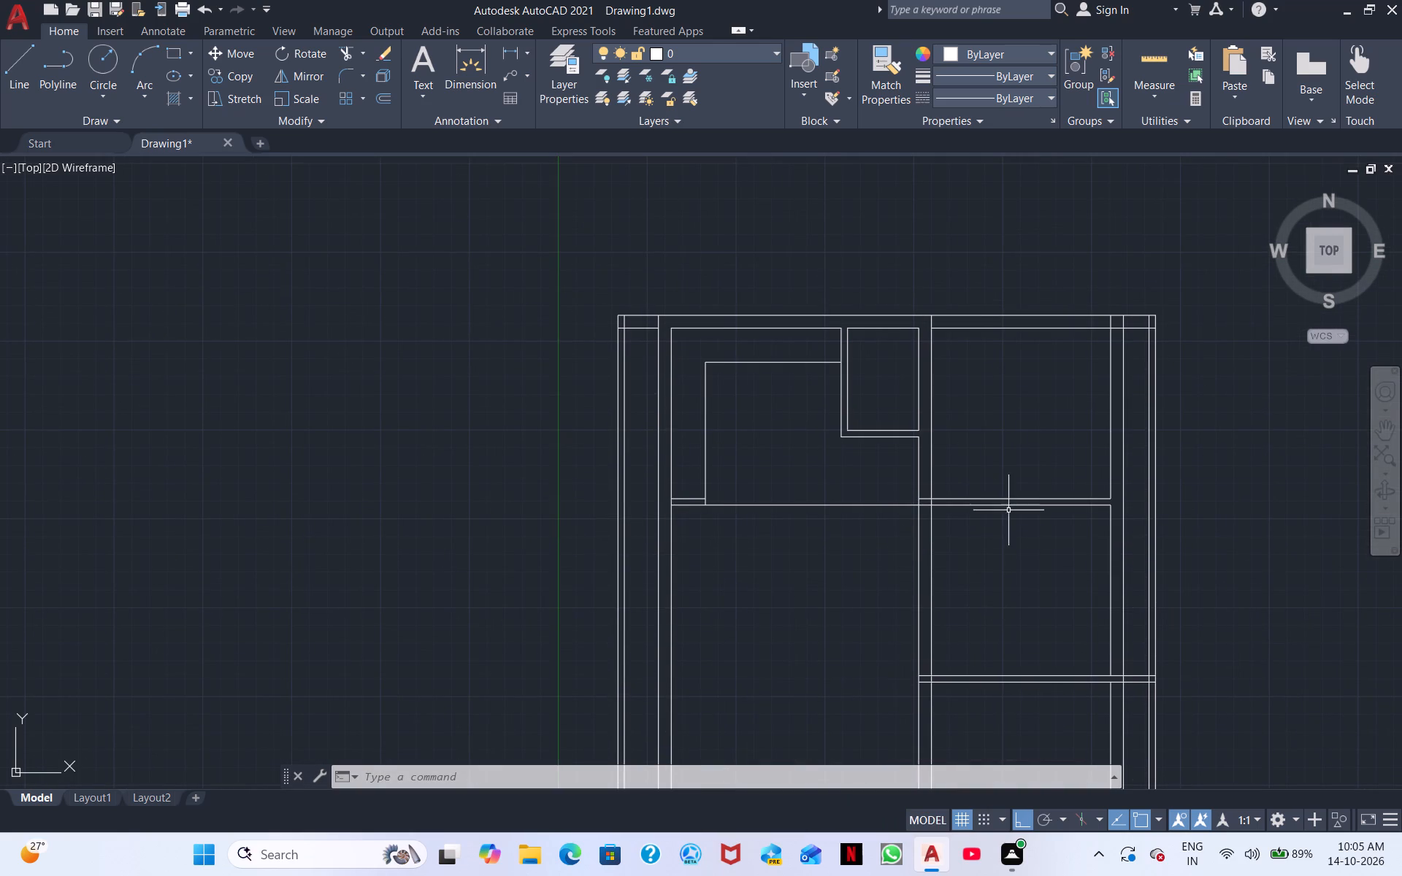
Measure the northeast room's vertical extent down to the second horizontal wall's north line with a linear dimension, without placing it.
click(509, 50)
click(1046, 326)
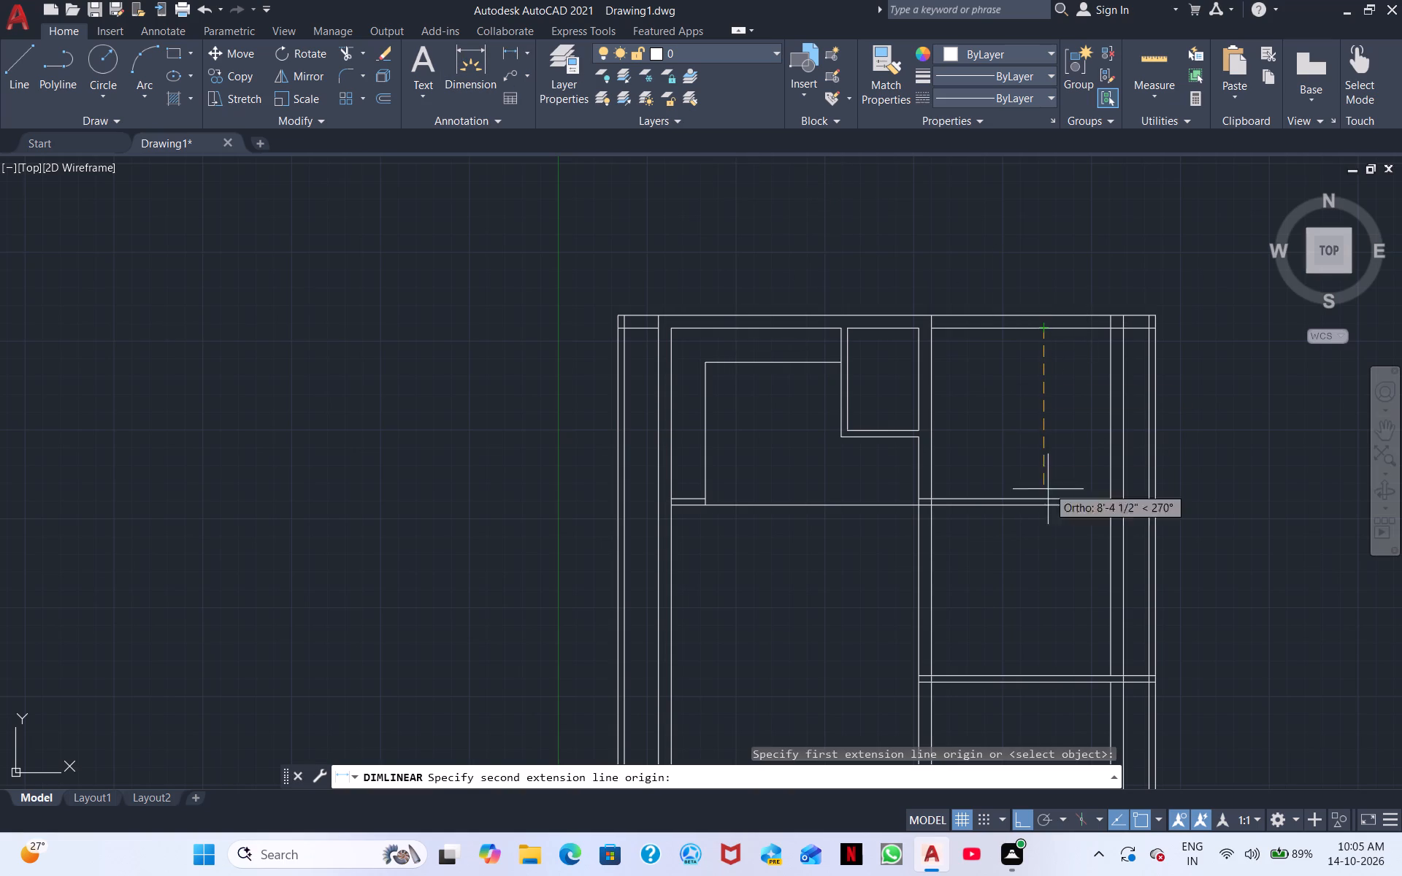
click(1049, 498)
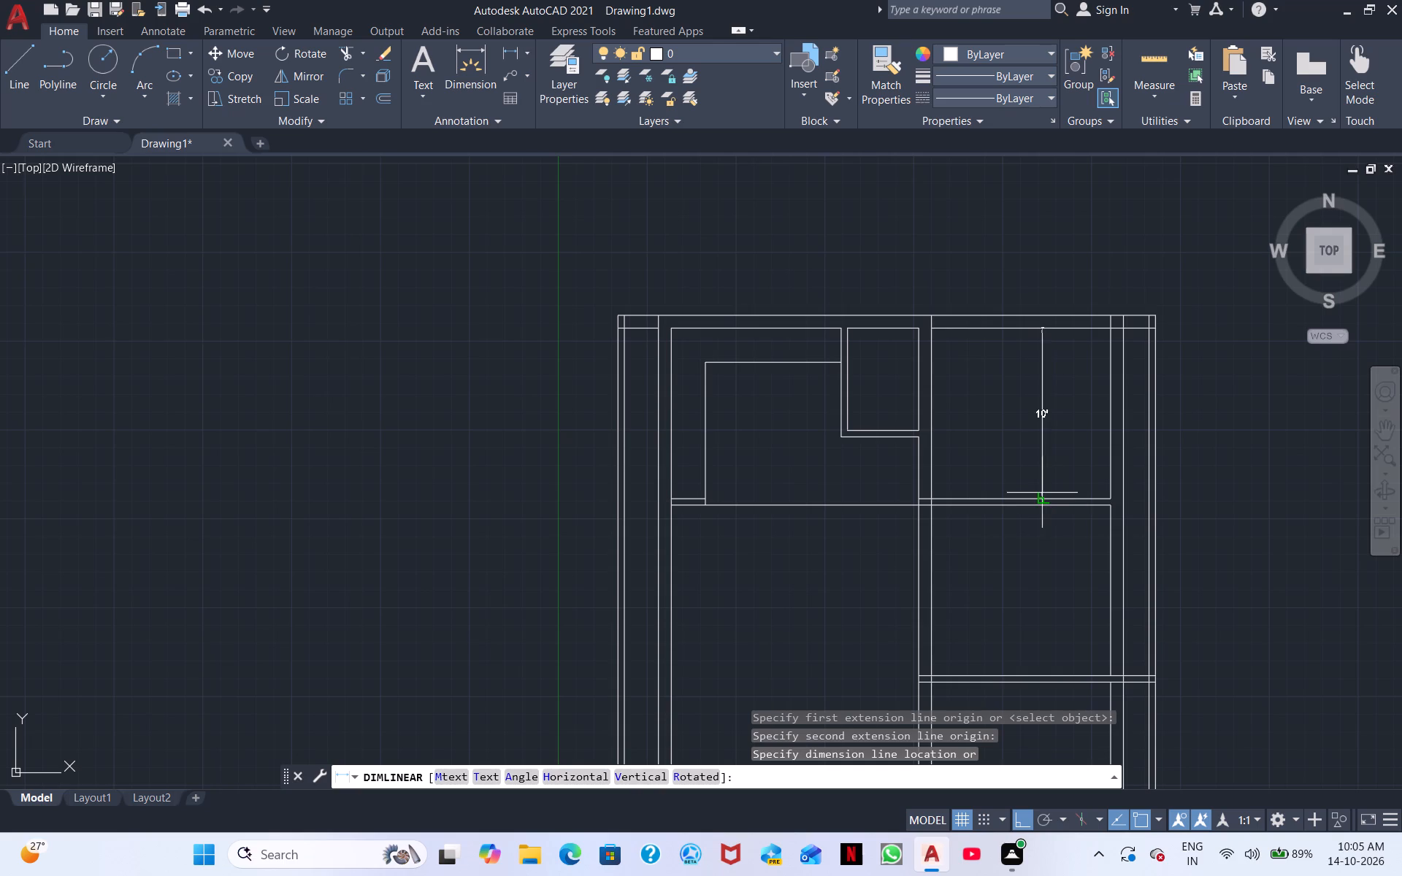
scroll(1042, 493, up, 2)
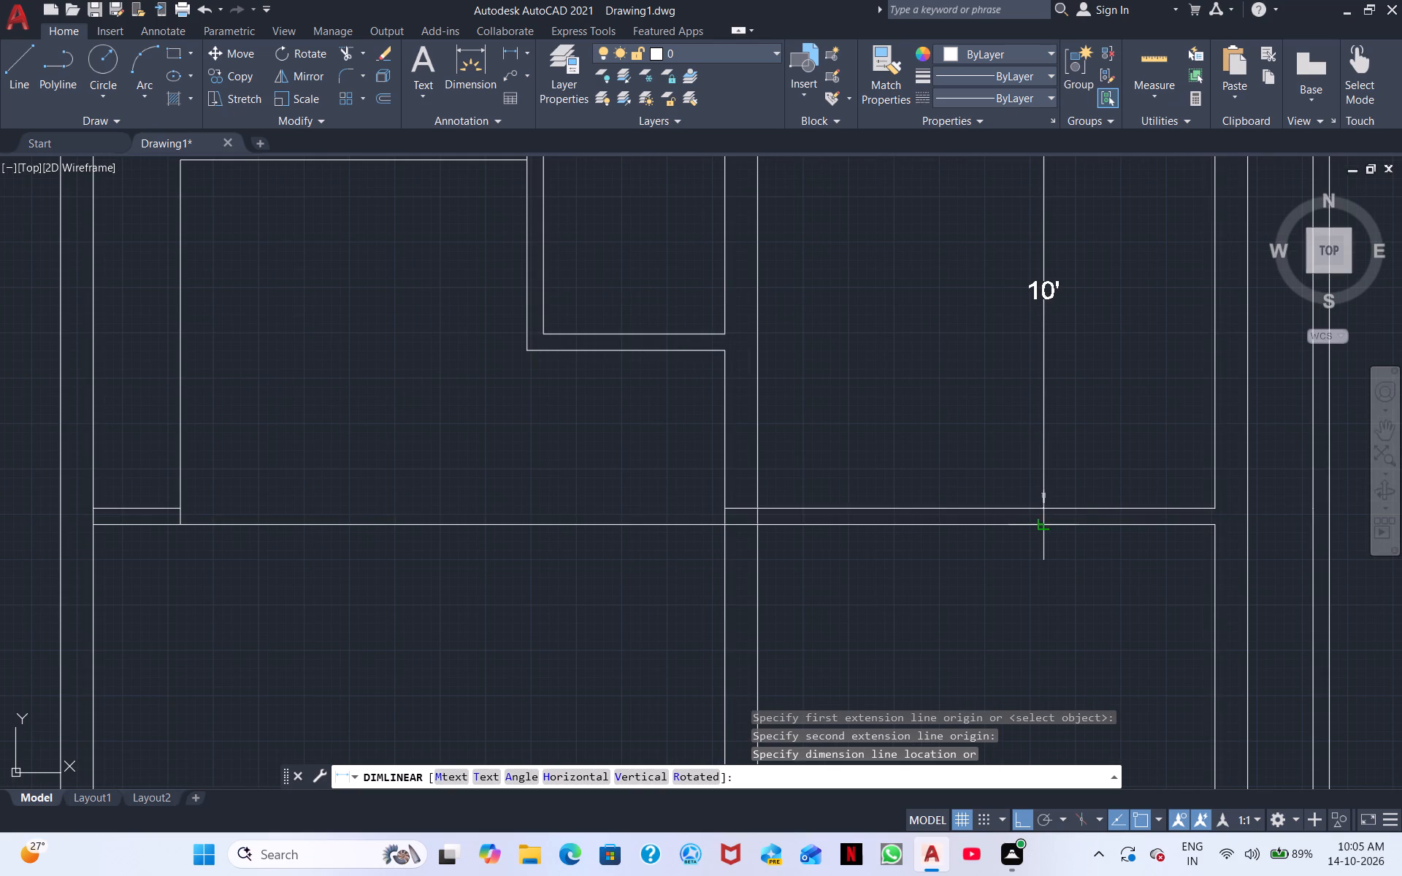
key(Escape)
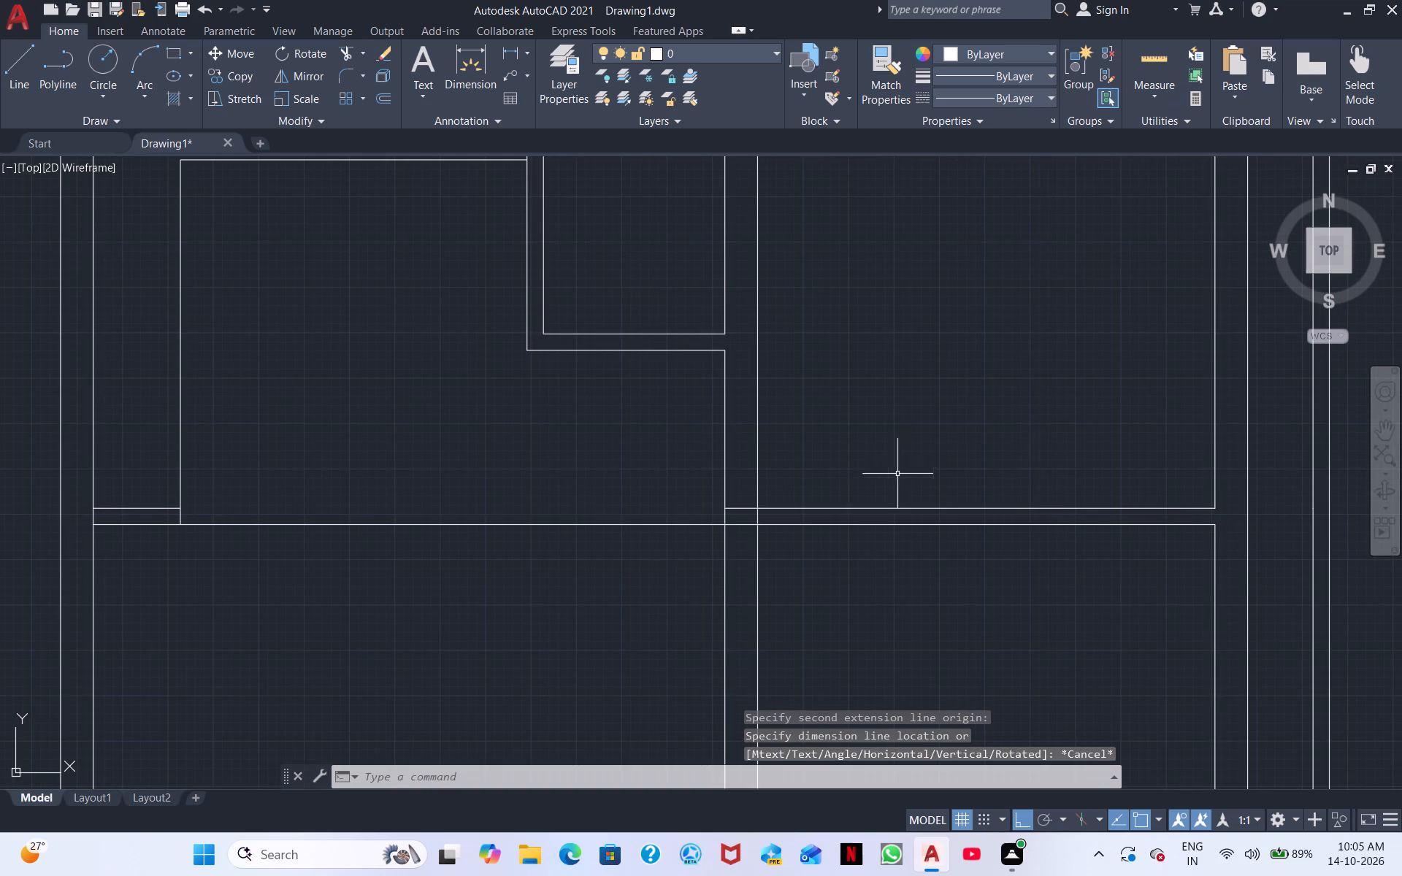
Measure from the north outer wall's inner line to the second horizontal wall's south line in the northwest room, without placing the dimension.
scroll(903, 465, down, 1)
middle_drag(504, 445, 526, 535)
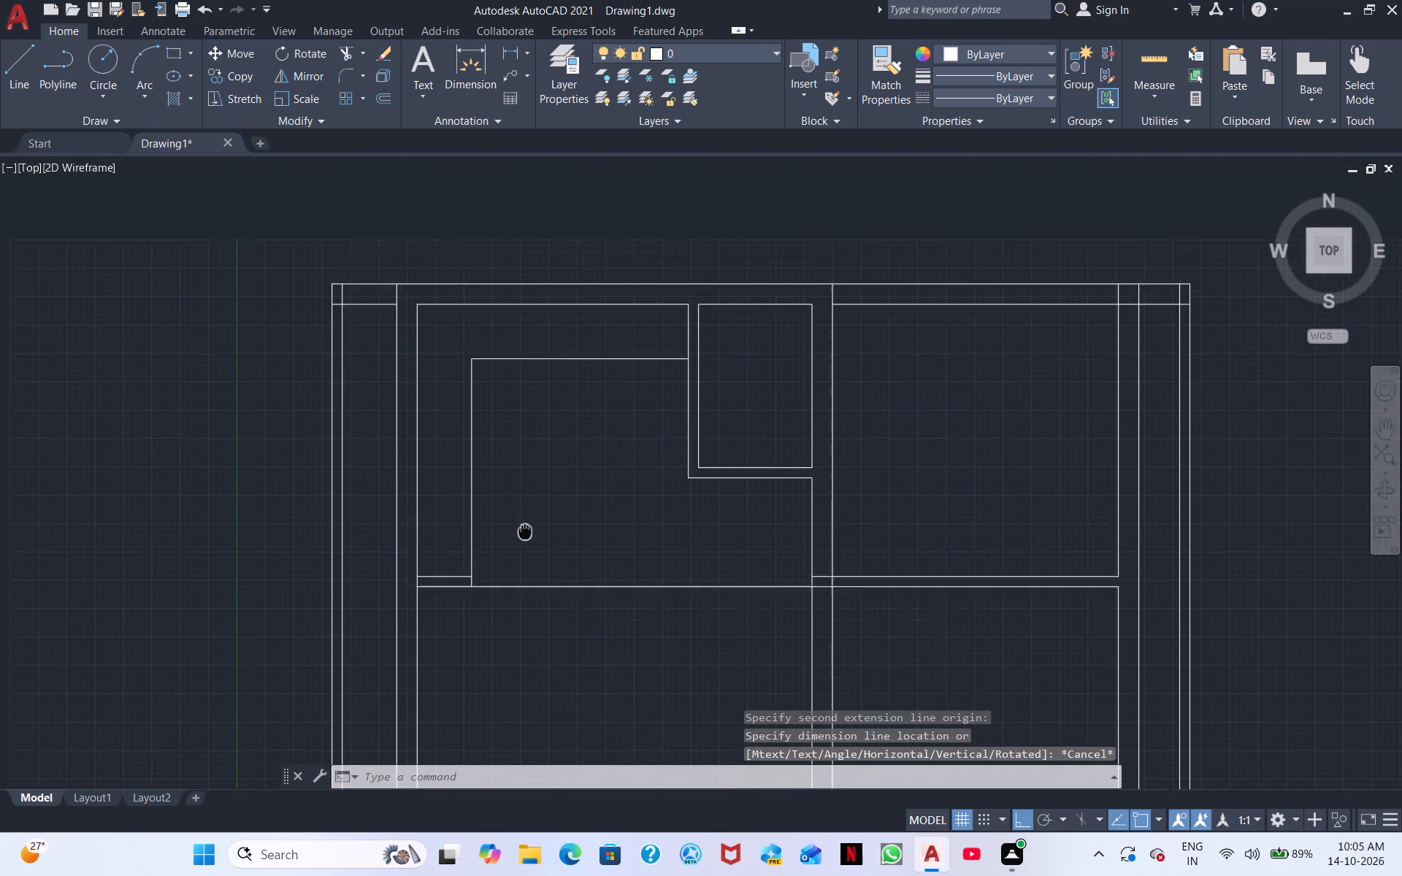
middle_drag(526, 535, 542, 555)
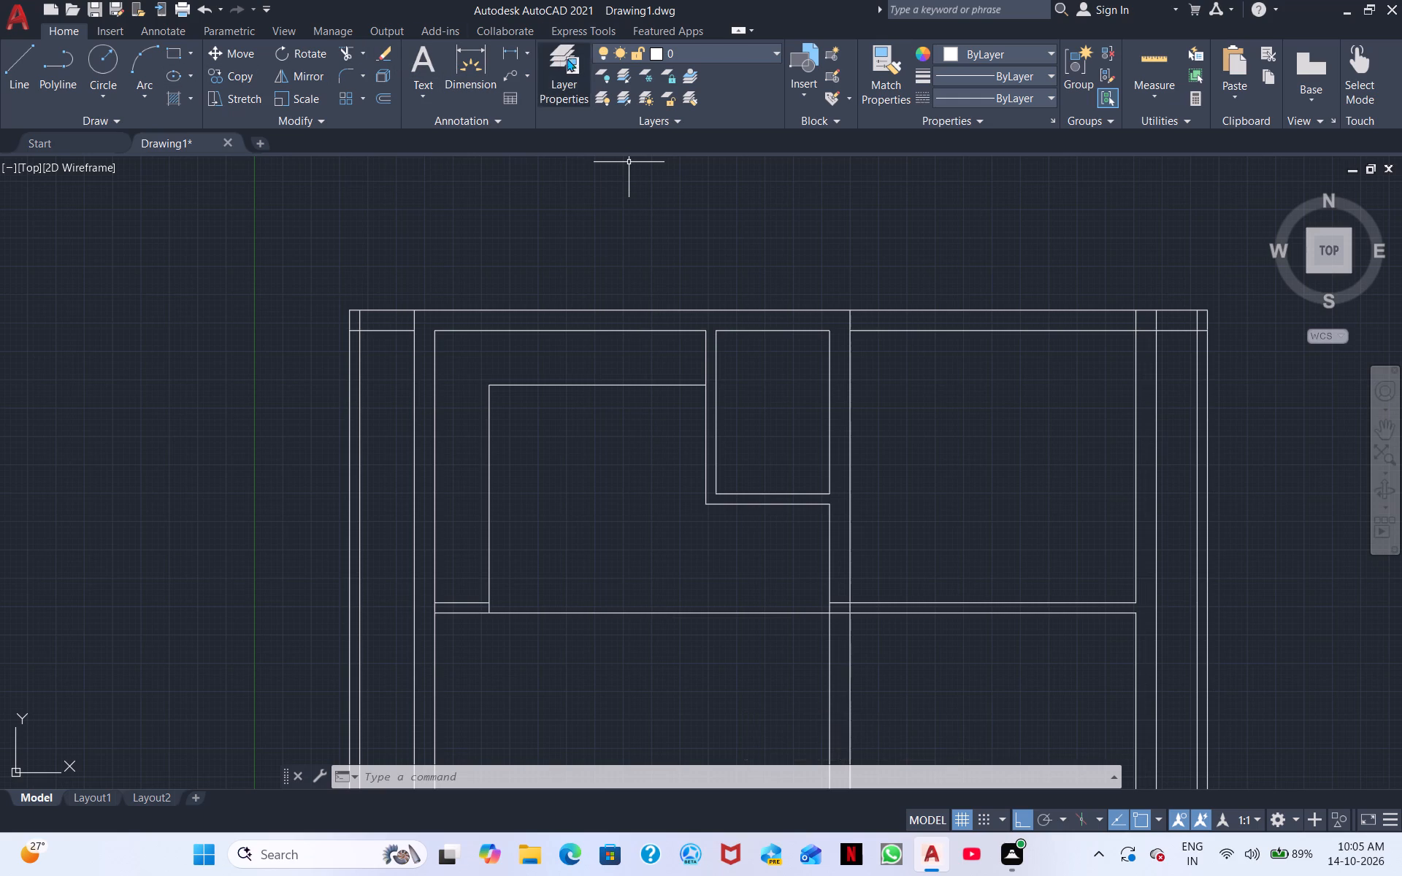
click(508, 46)
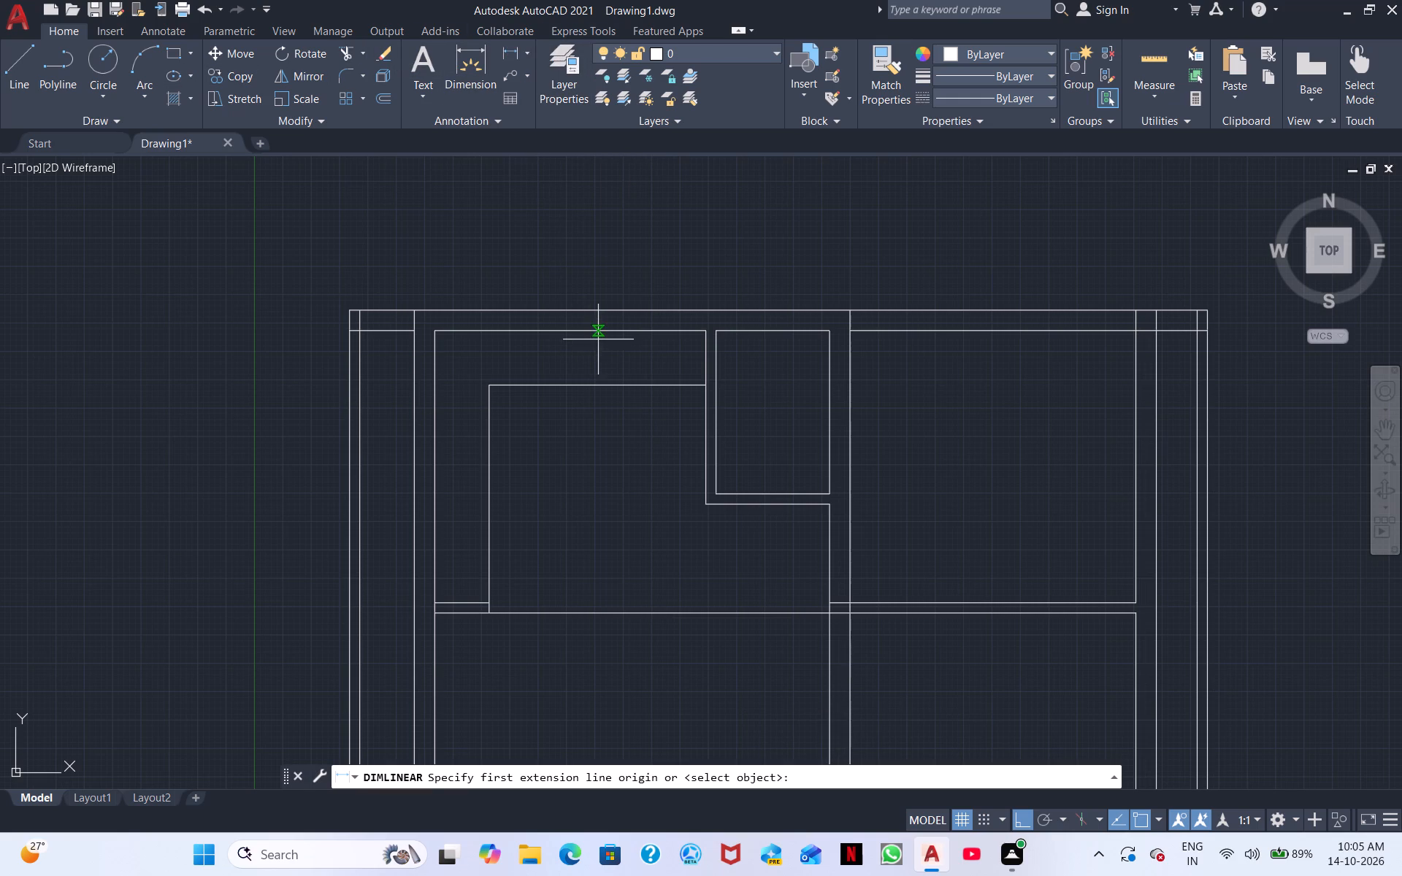
click(603, 330)
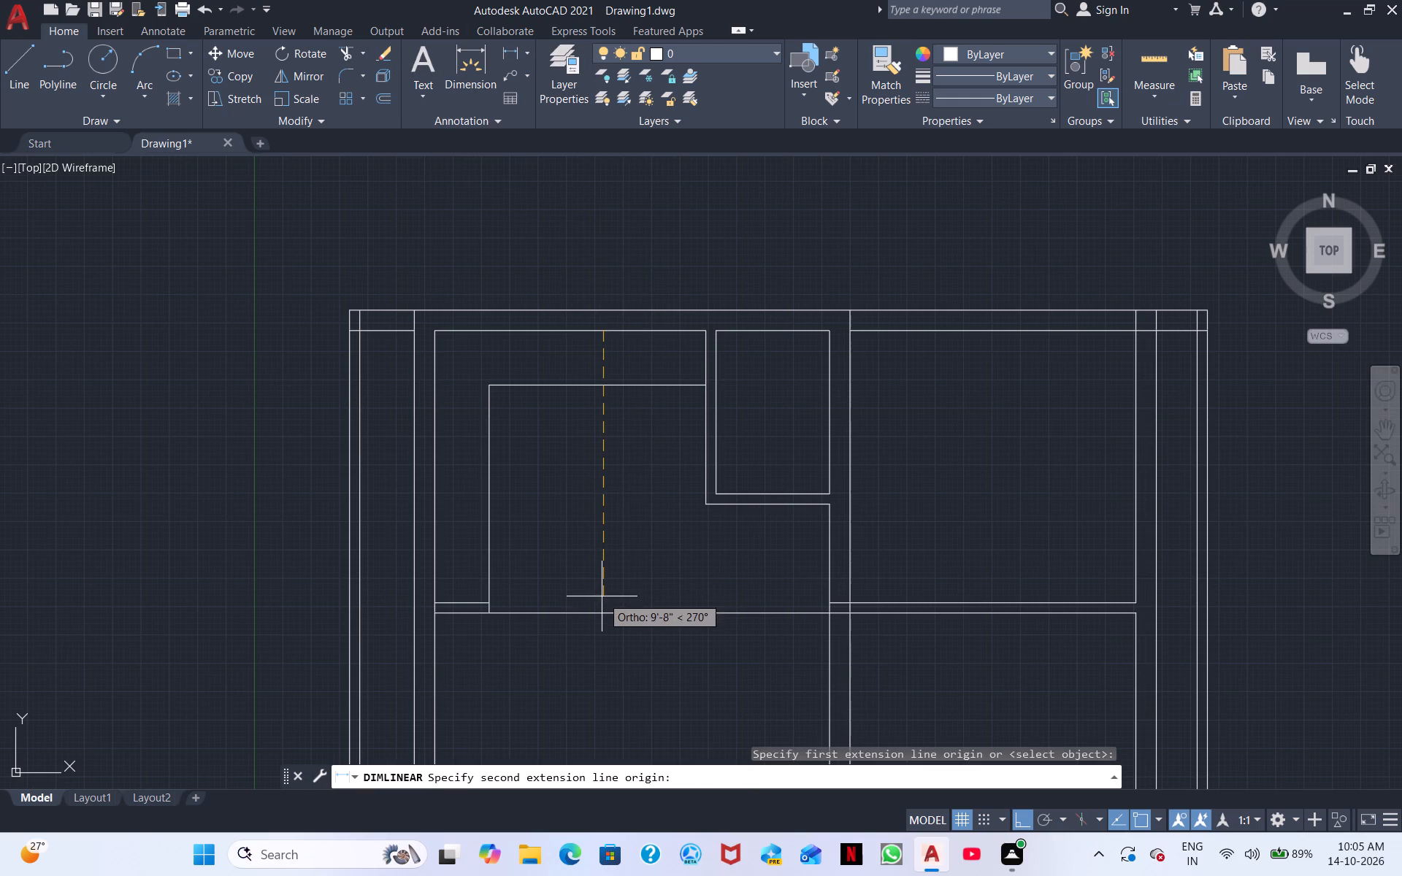
click(601, 609)
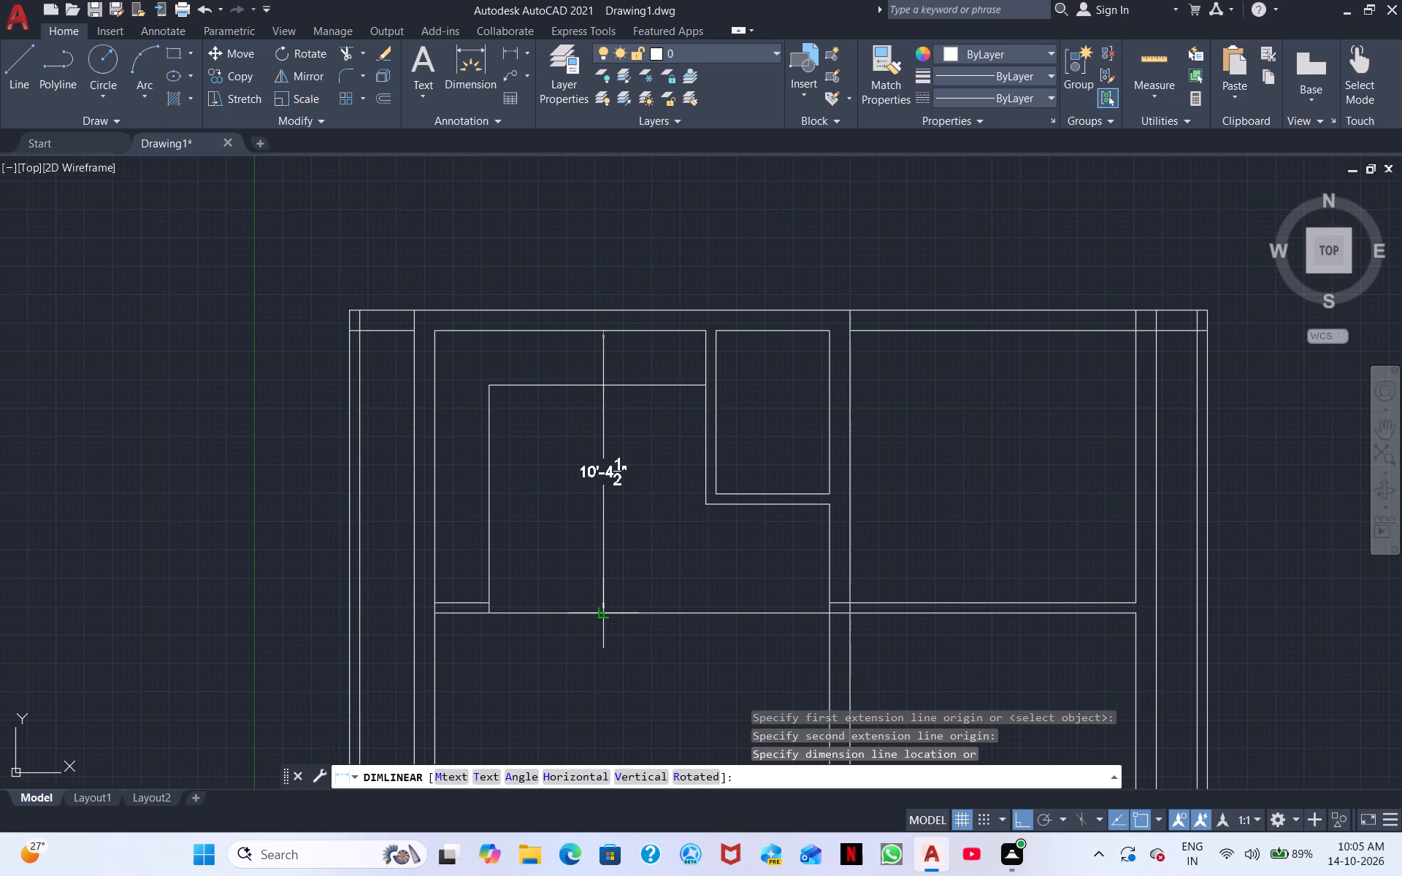
key(Escape)
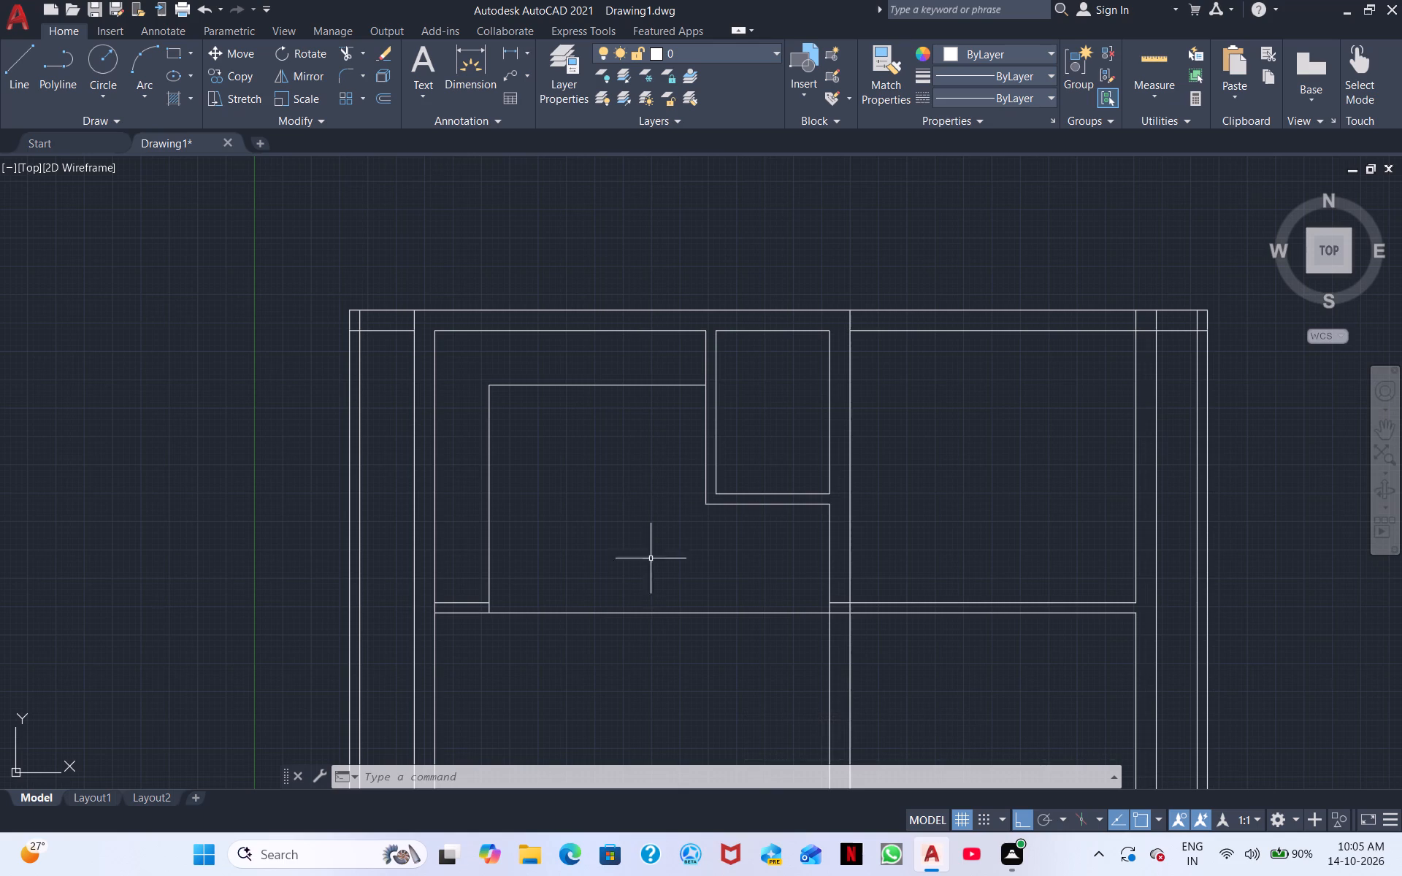
Extend the second horizontal wall's north line across the northwest room and close the gap in the eastern vertical wall's inner line.
scroll(531, 634, down, 1)
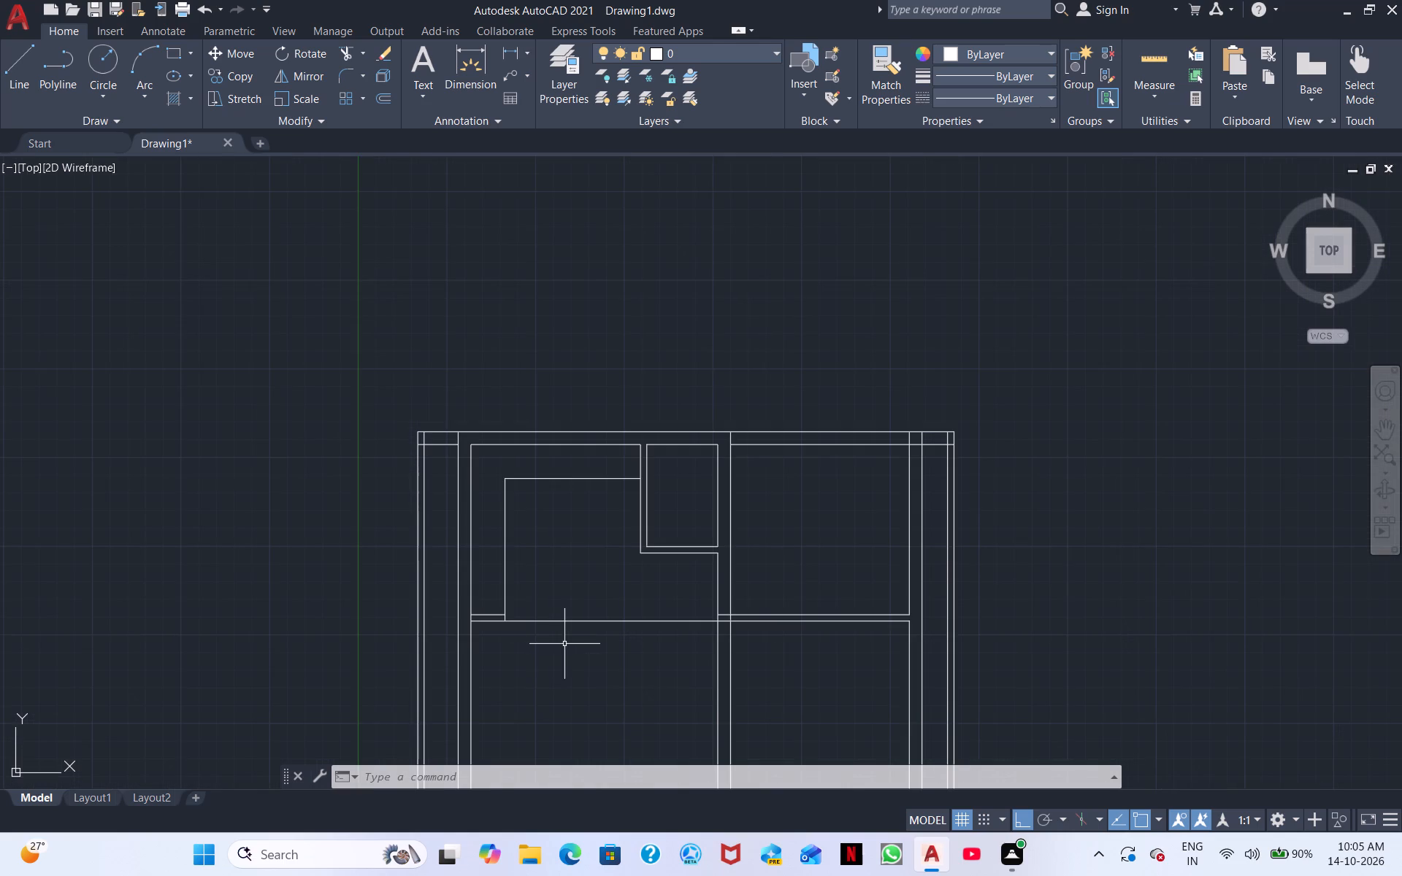
scroll(564, 644, up, 2)
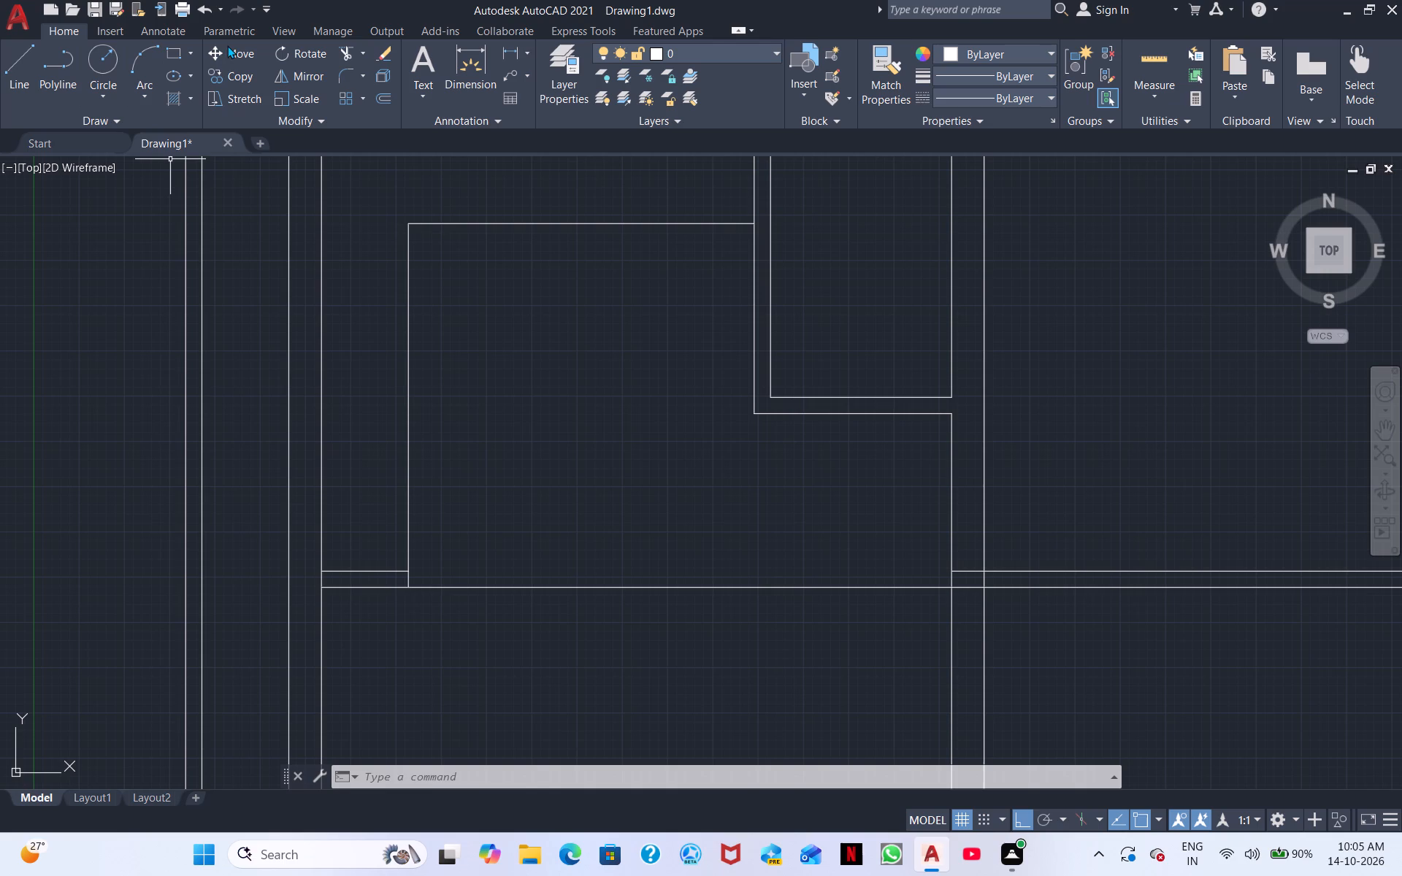
click(344, 56)
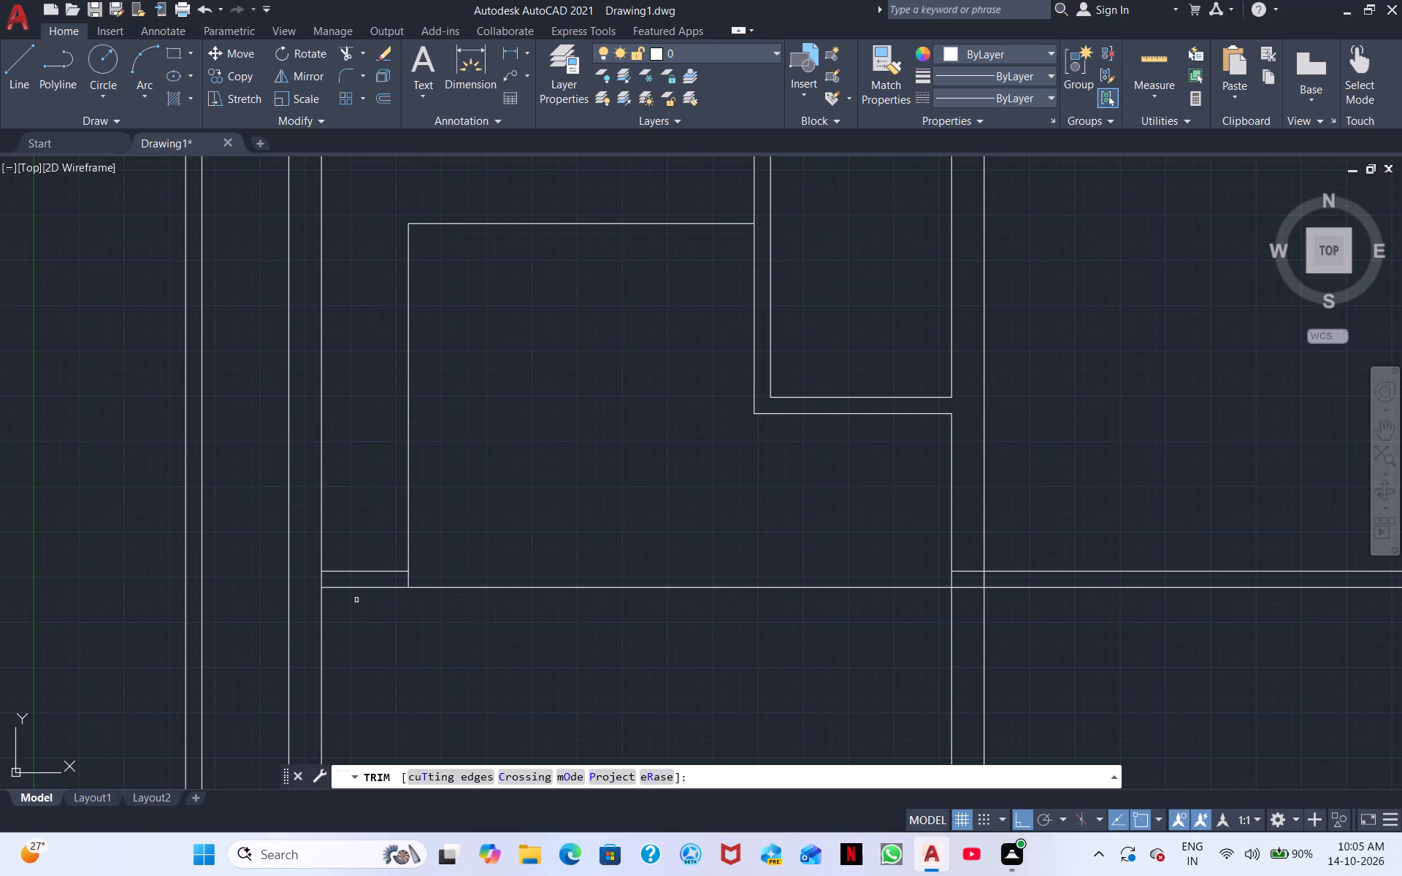
shift+click(384, 569)
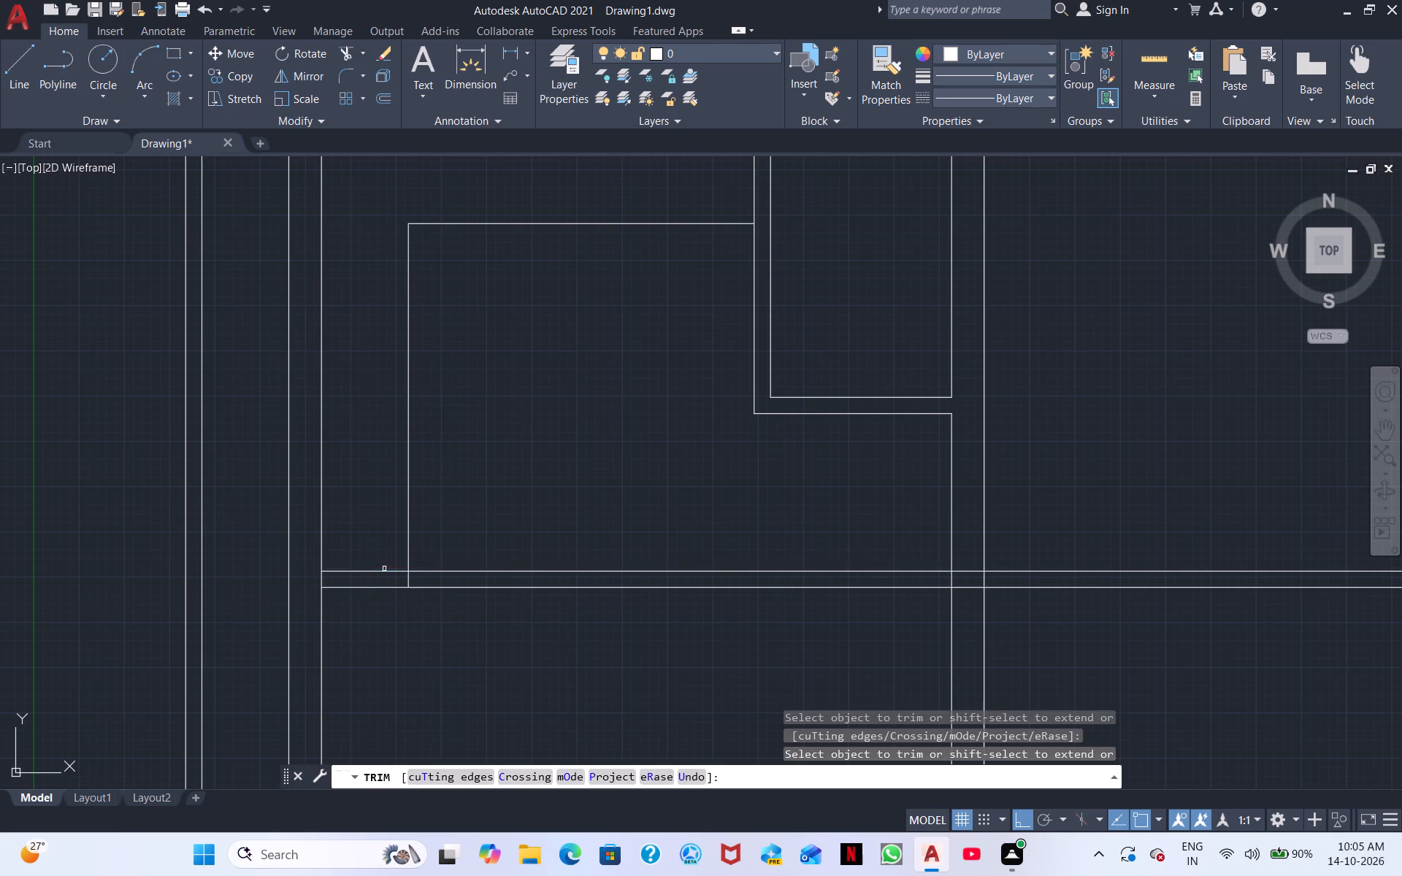
middle_drag(772, 531, 413, 431)
middle_drag(897, 438, 881, 495)
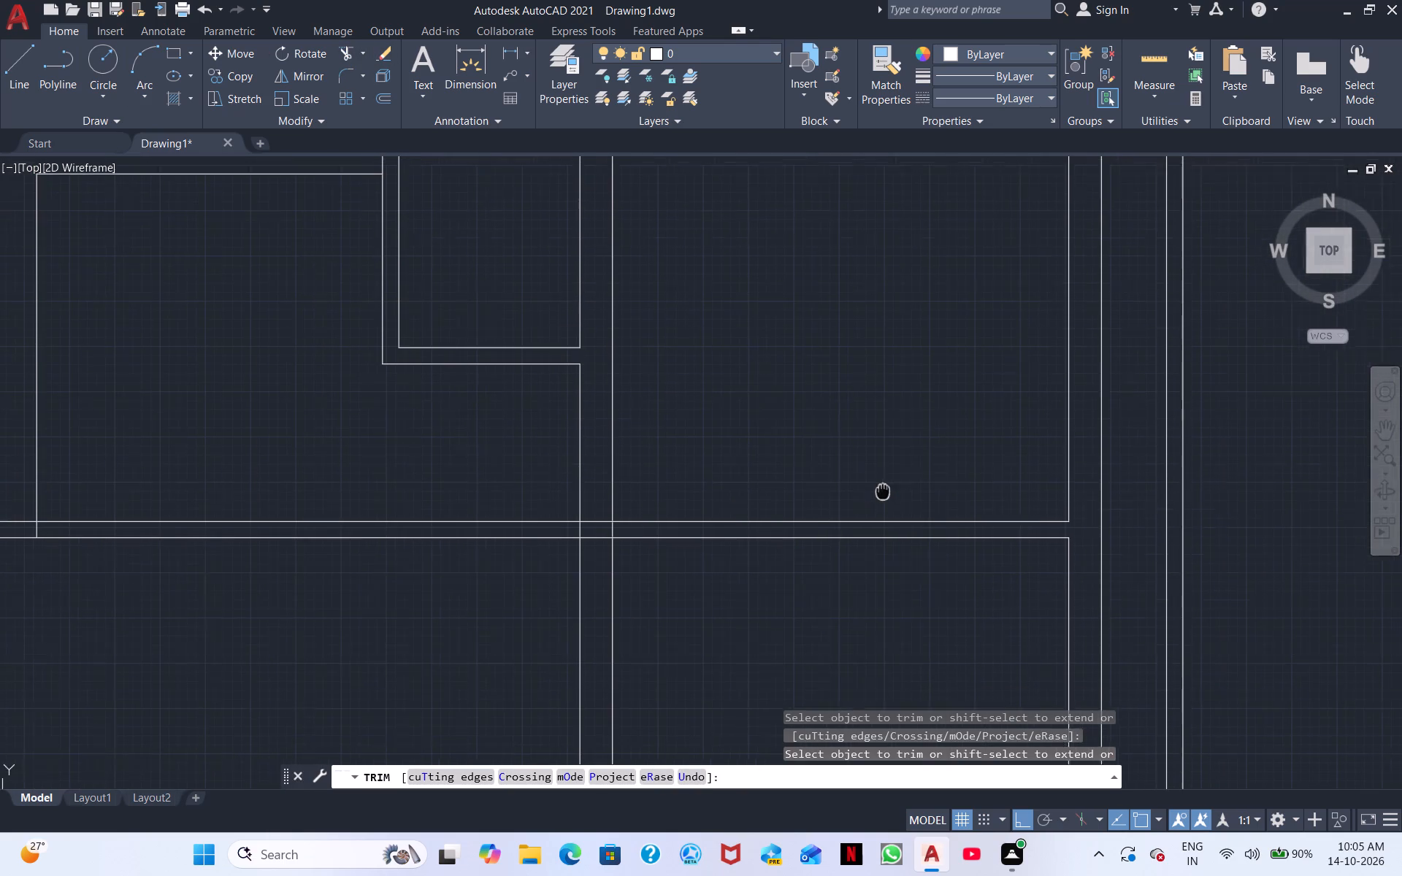
middle_drag(881, 495, 871, 511)
shift+click(1054, 572)
Trim away the second horizontal wall's south line across the northwest room, the middle vertical wall and the northeast room, ending the trimming.
scroll(1011, 560, down, 1)
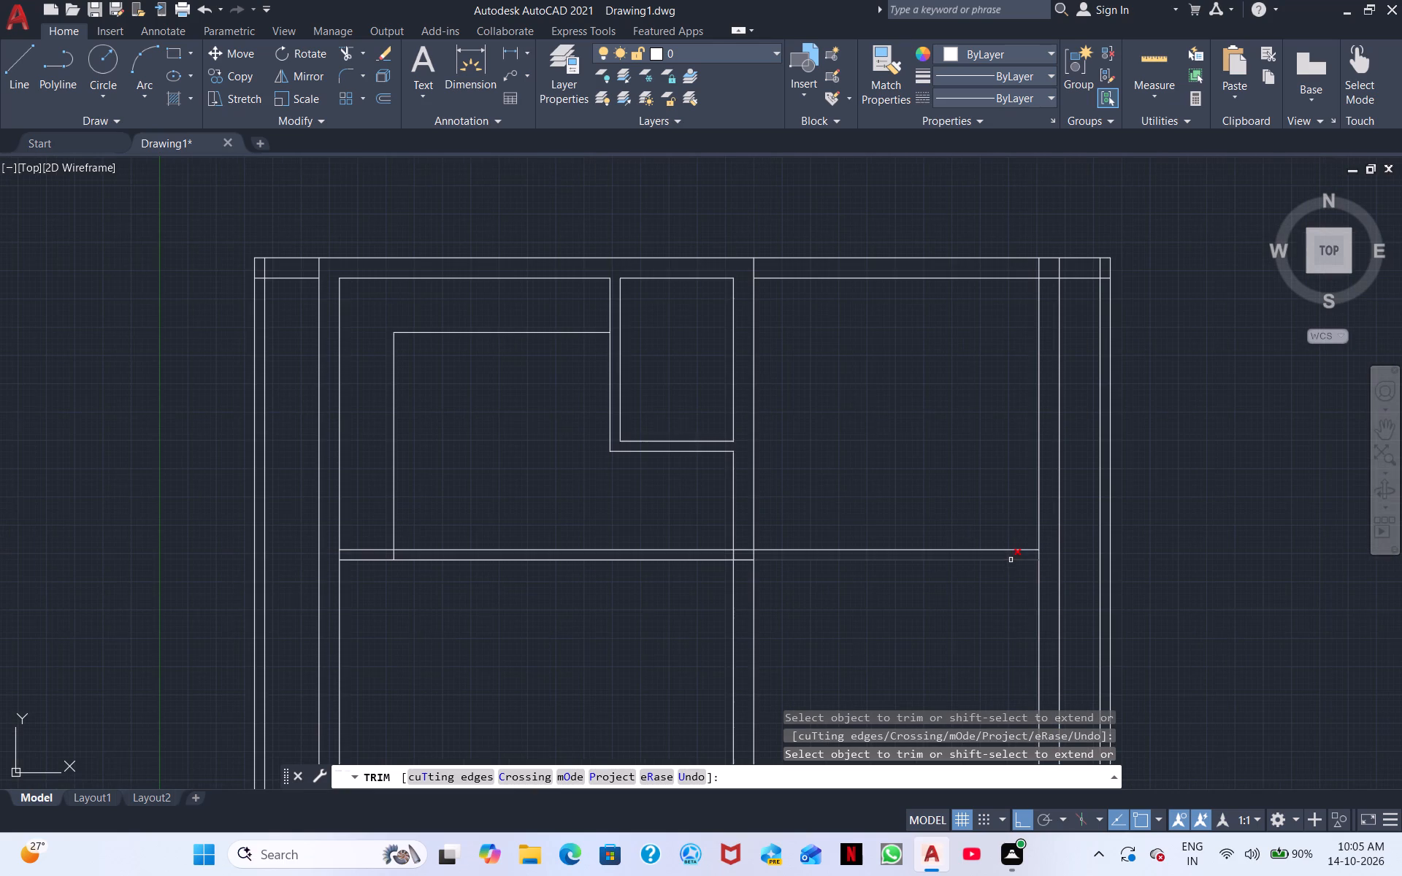
scroll(805, 502, down, 1)
scroll(548, 534, up, 1)
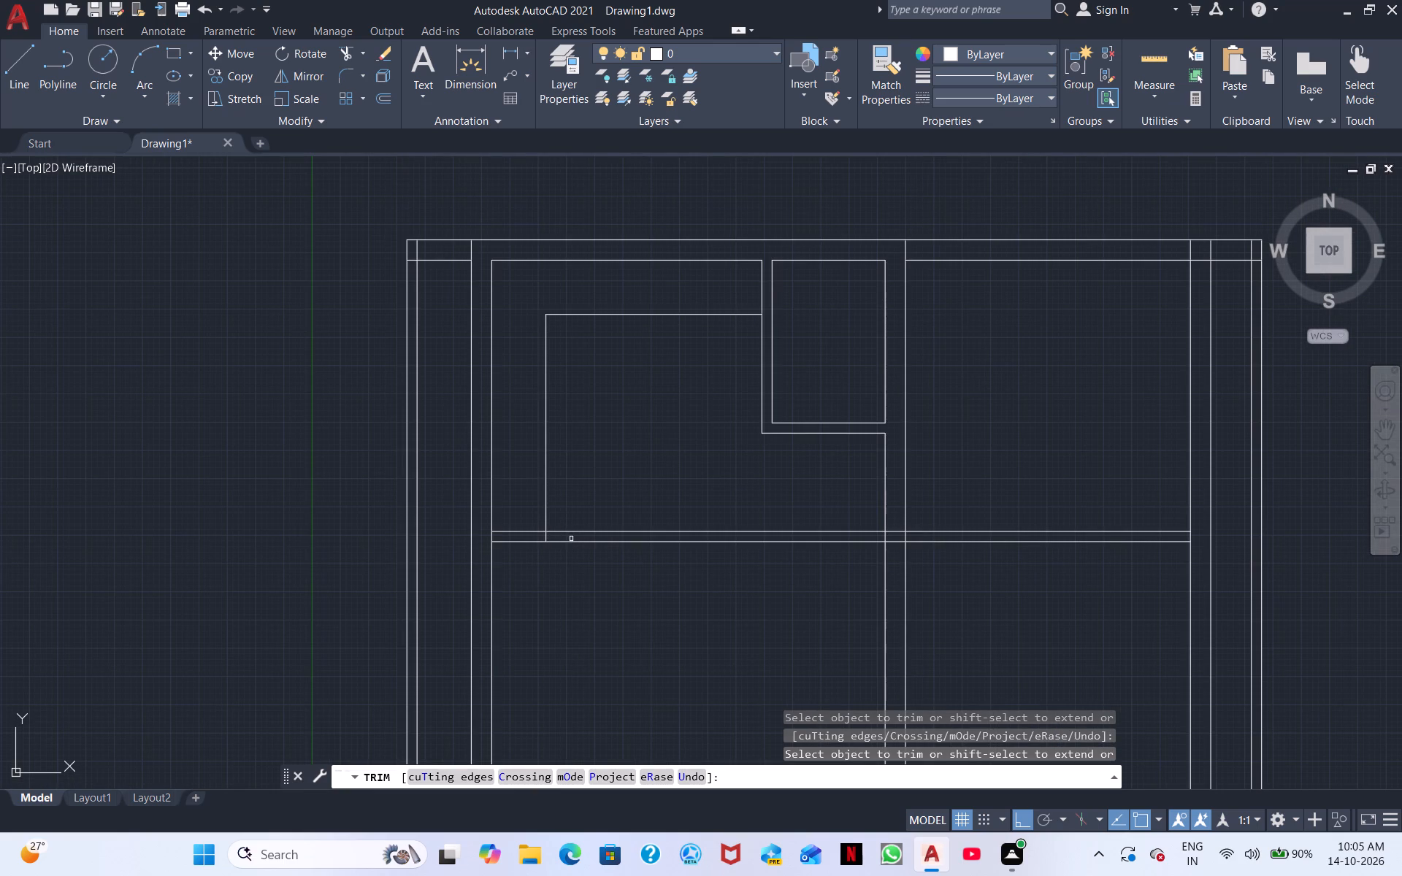
click(581, 541)
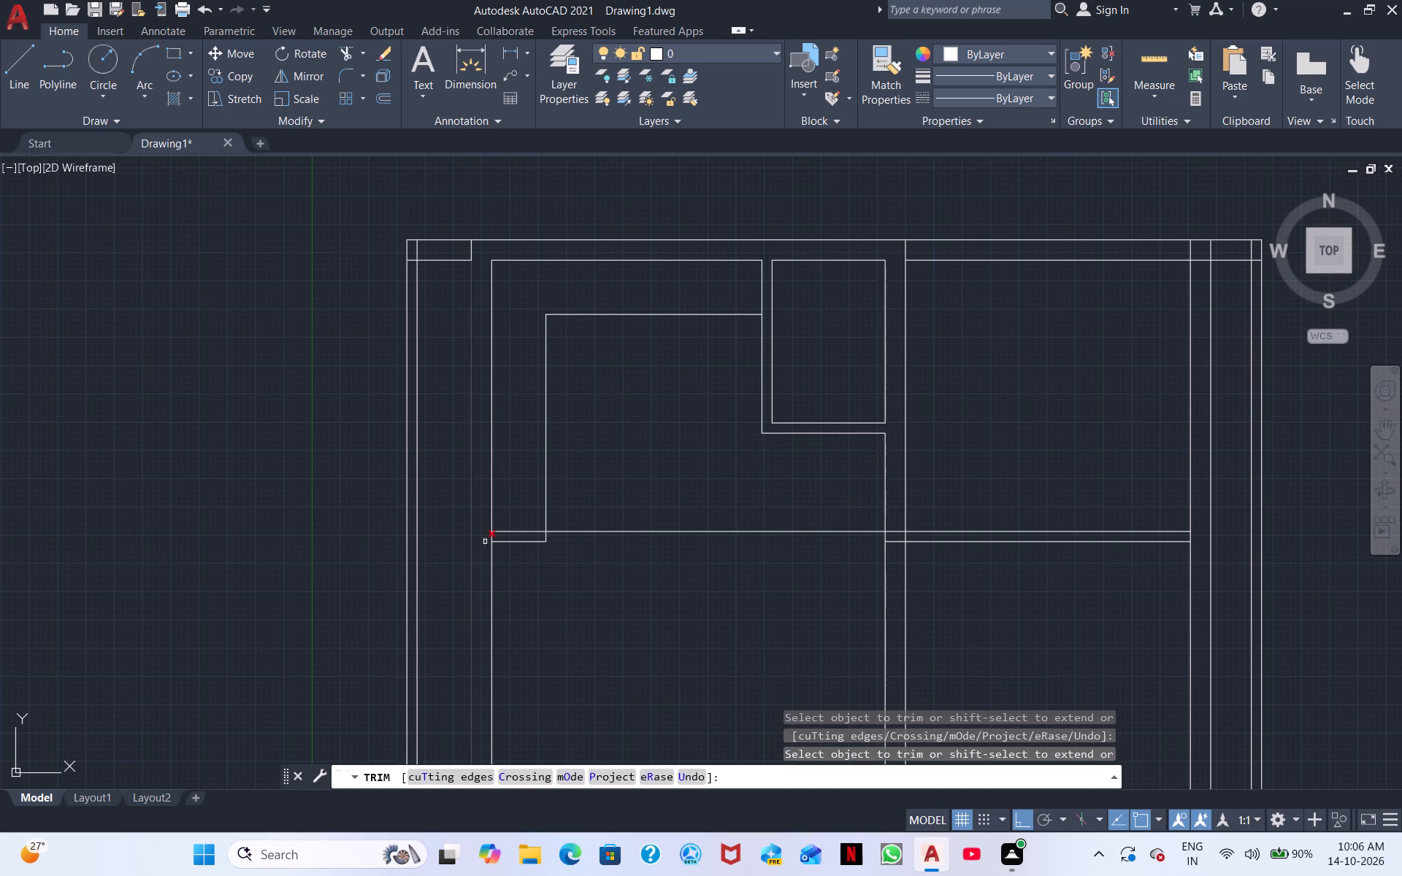
double_click(514, 541)
scroll(846, 547, up, 2)
click(978, 537)
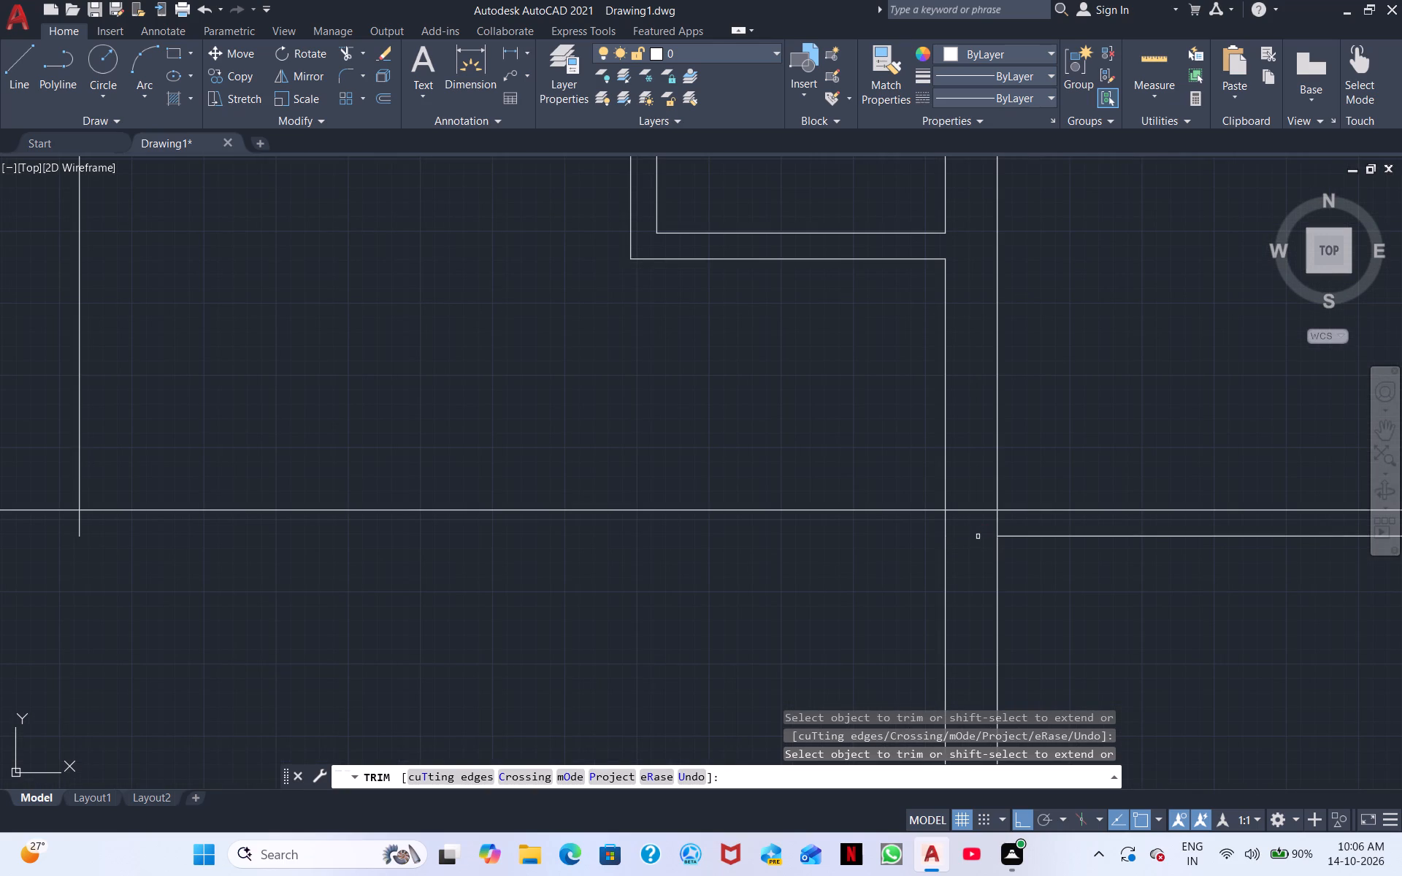
middle_drag(1066, 538, 781, 557)
click(781, 557)
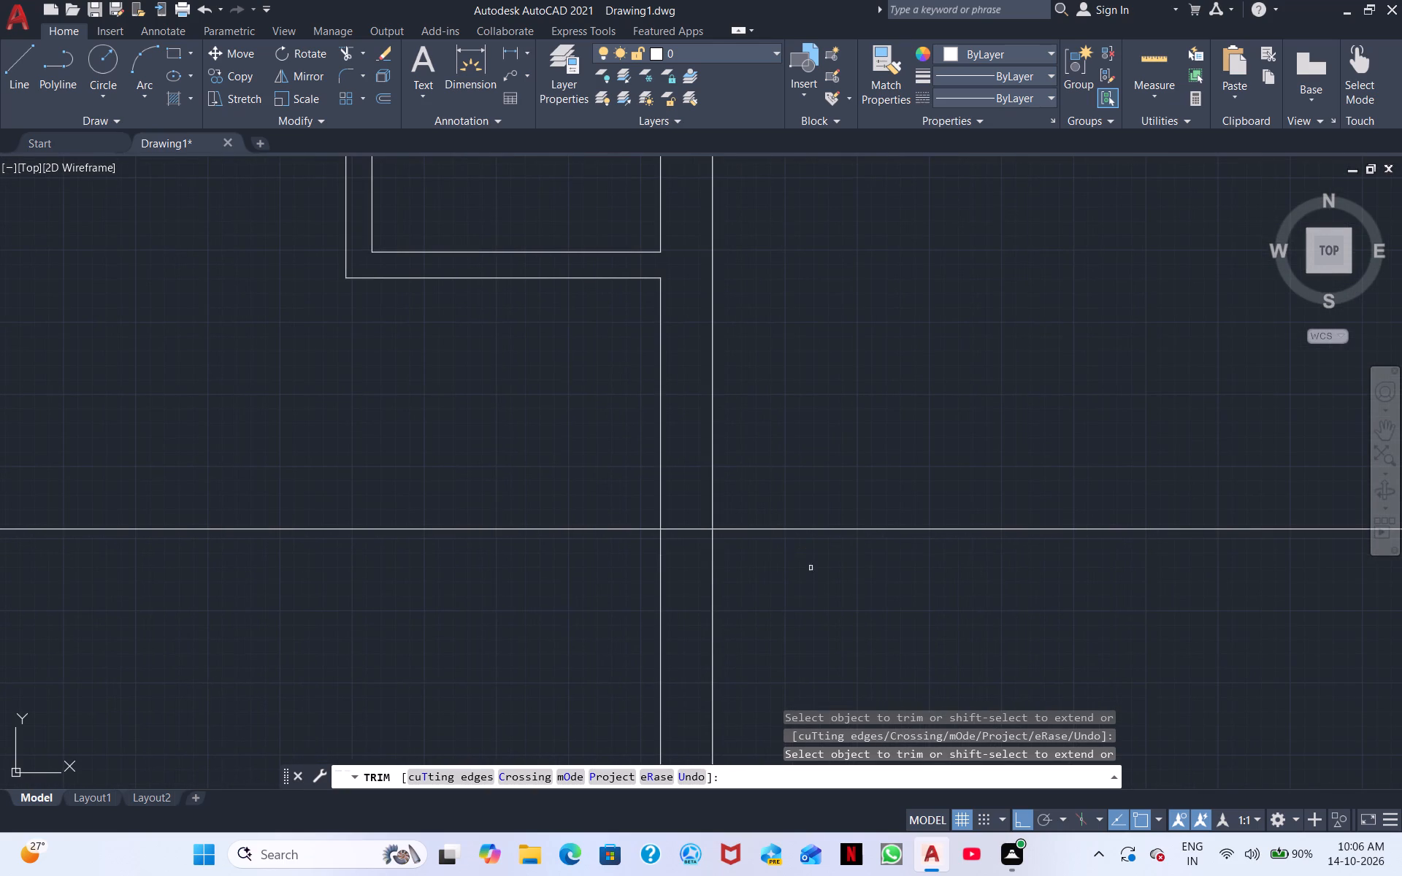
scroll(1015, 577, down, 2)
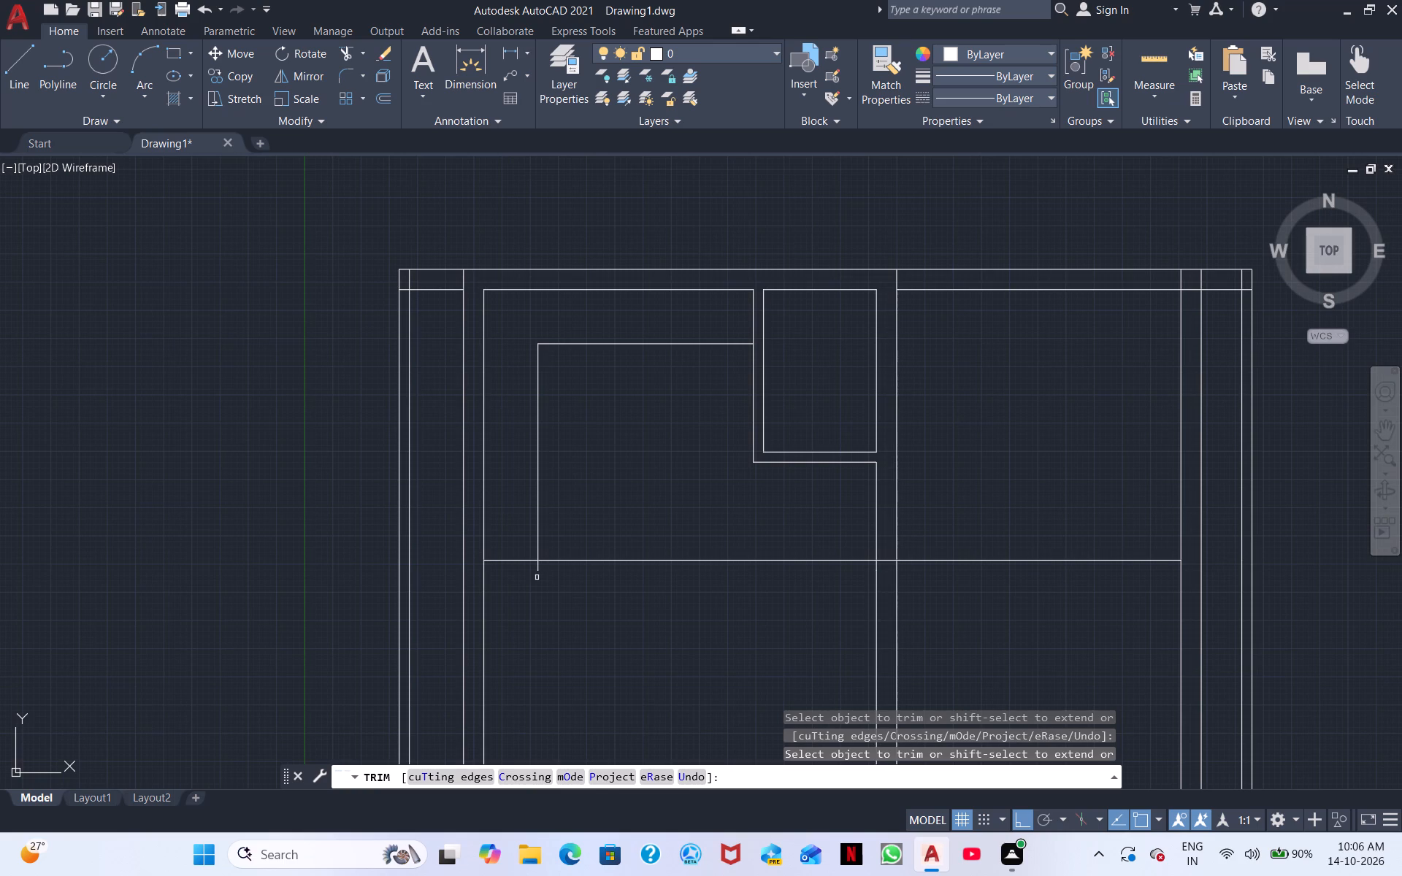
key(Escape)
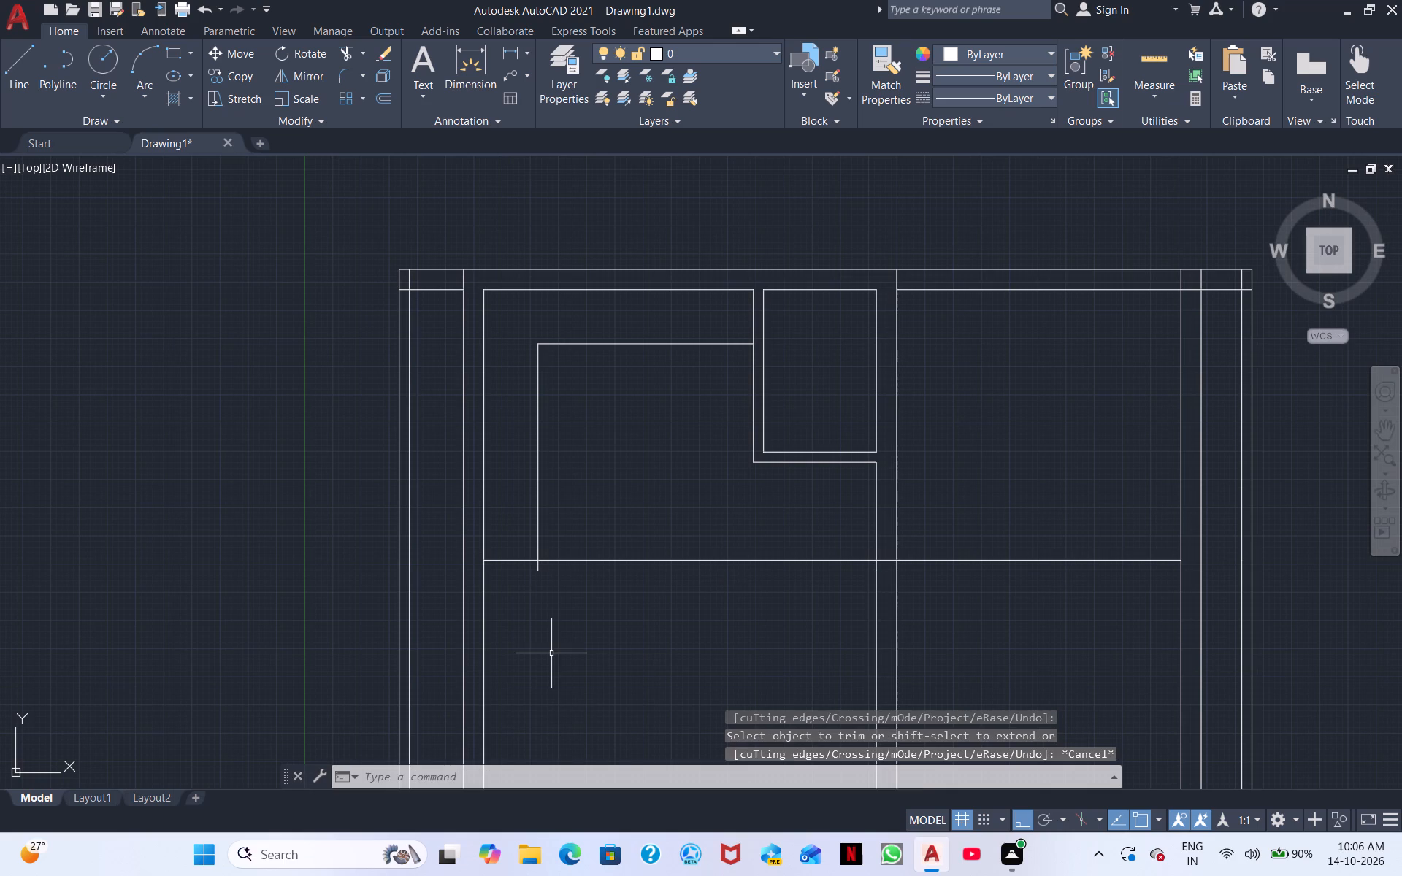
Offset the west segment of the second horizontal wall's north line 1' to the south.
text(O)
key(space)
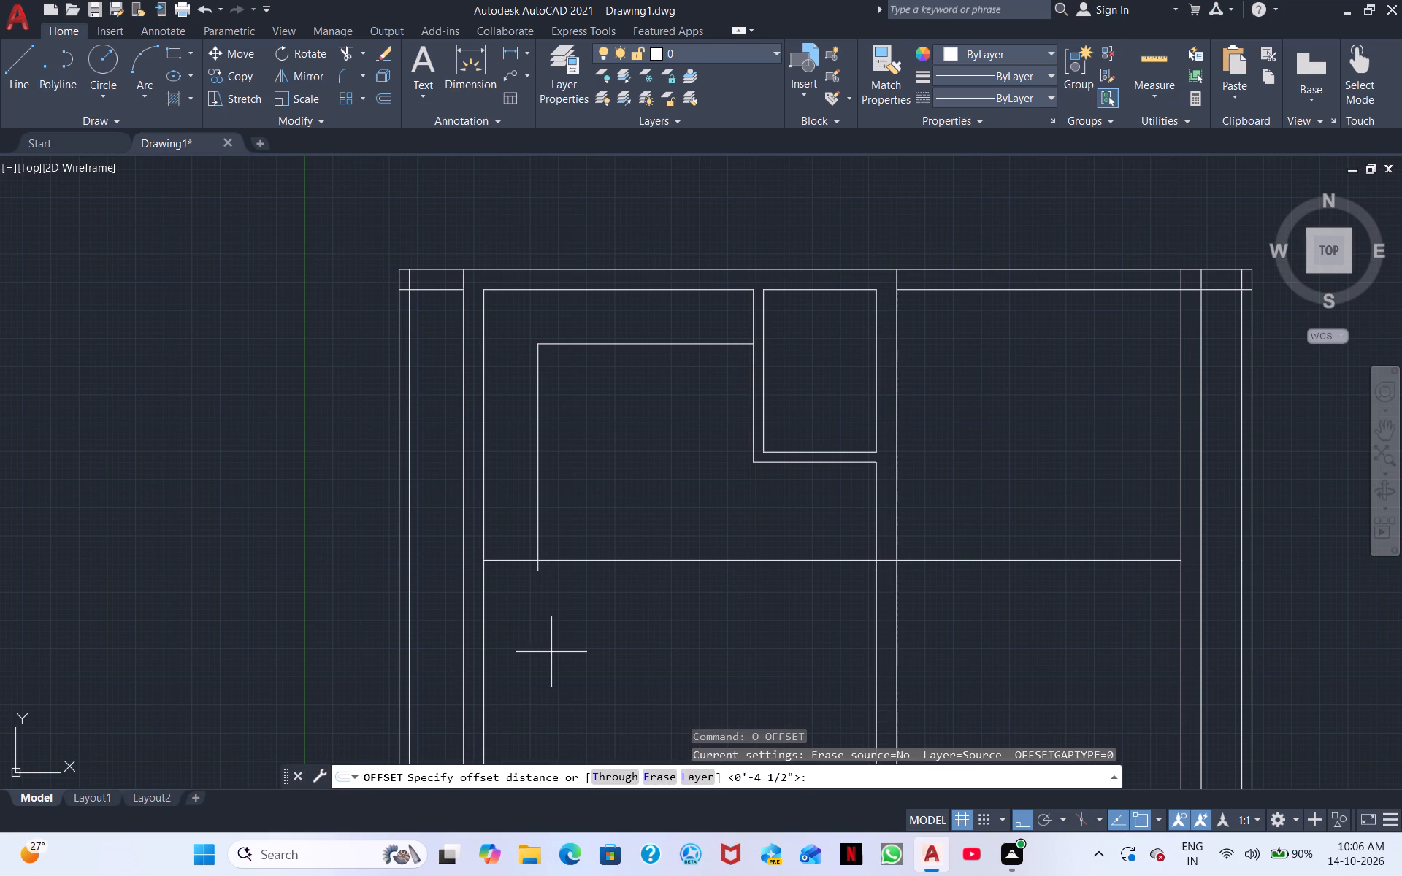
text(1')
key(Return)
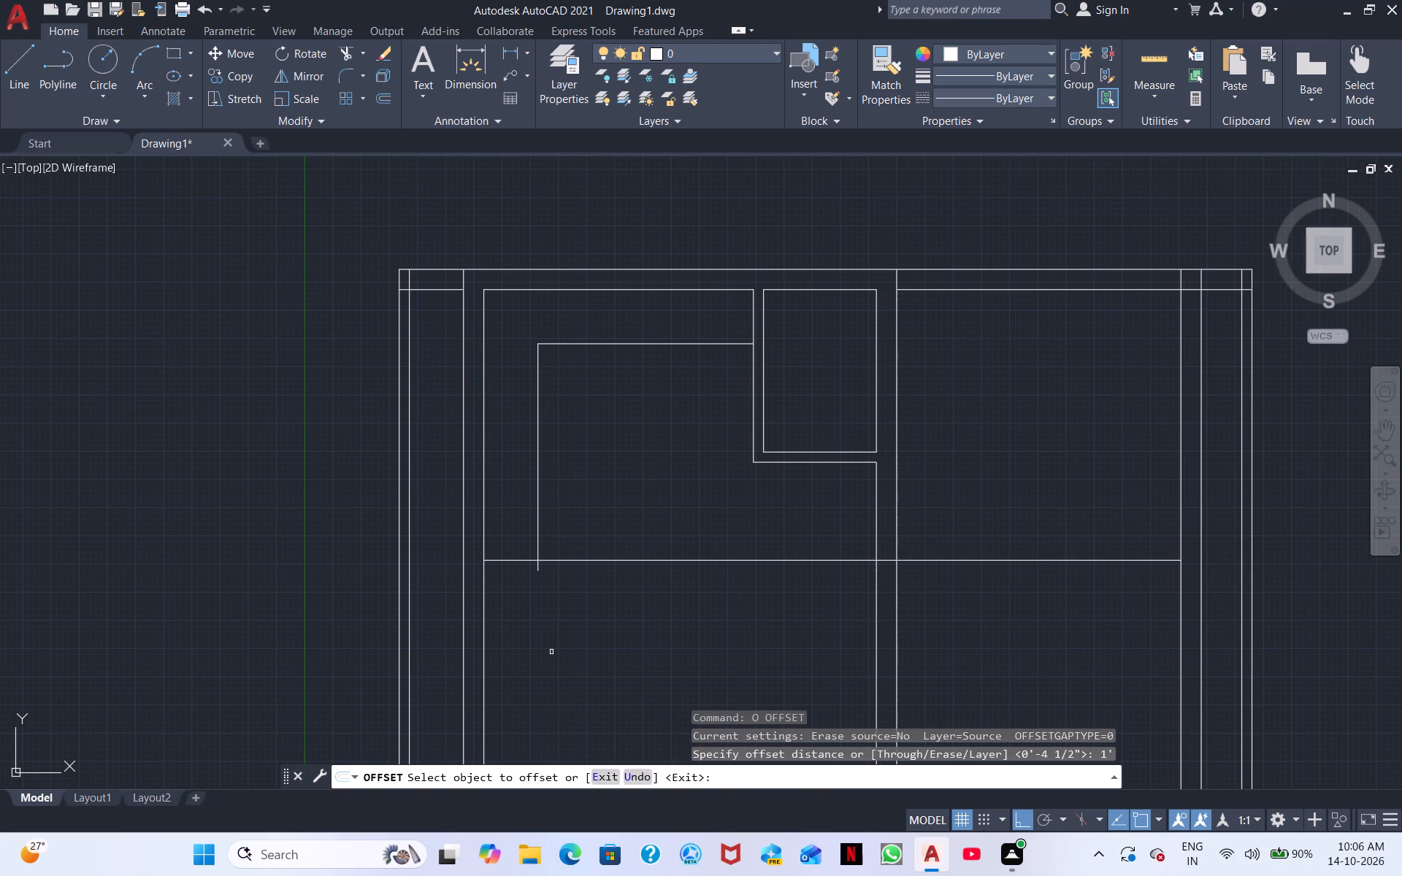
click(659, 560)
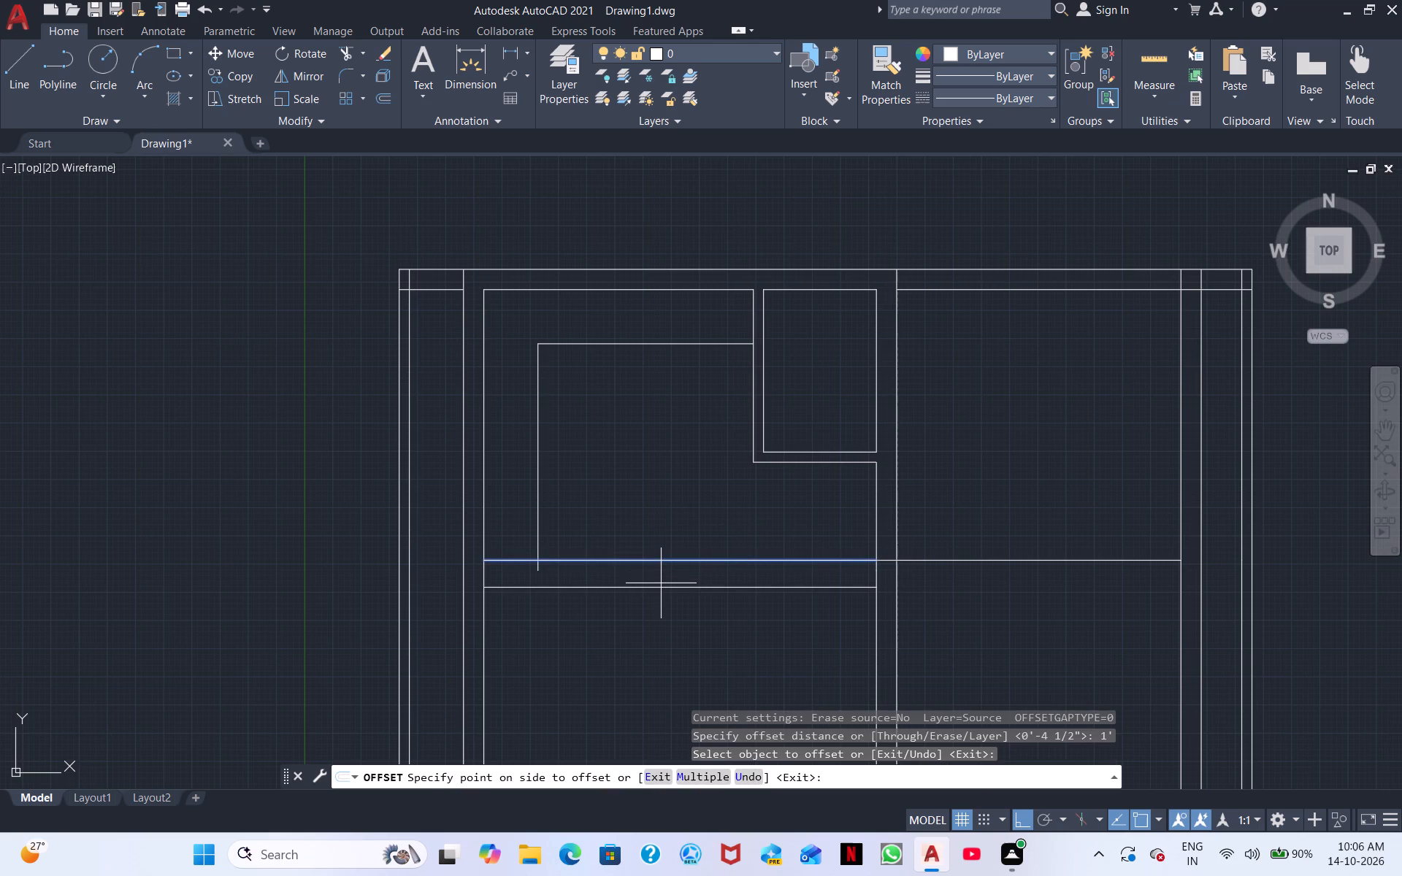
key(Escape)
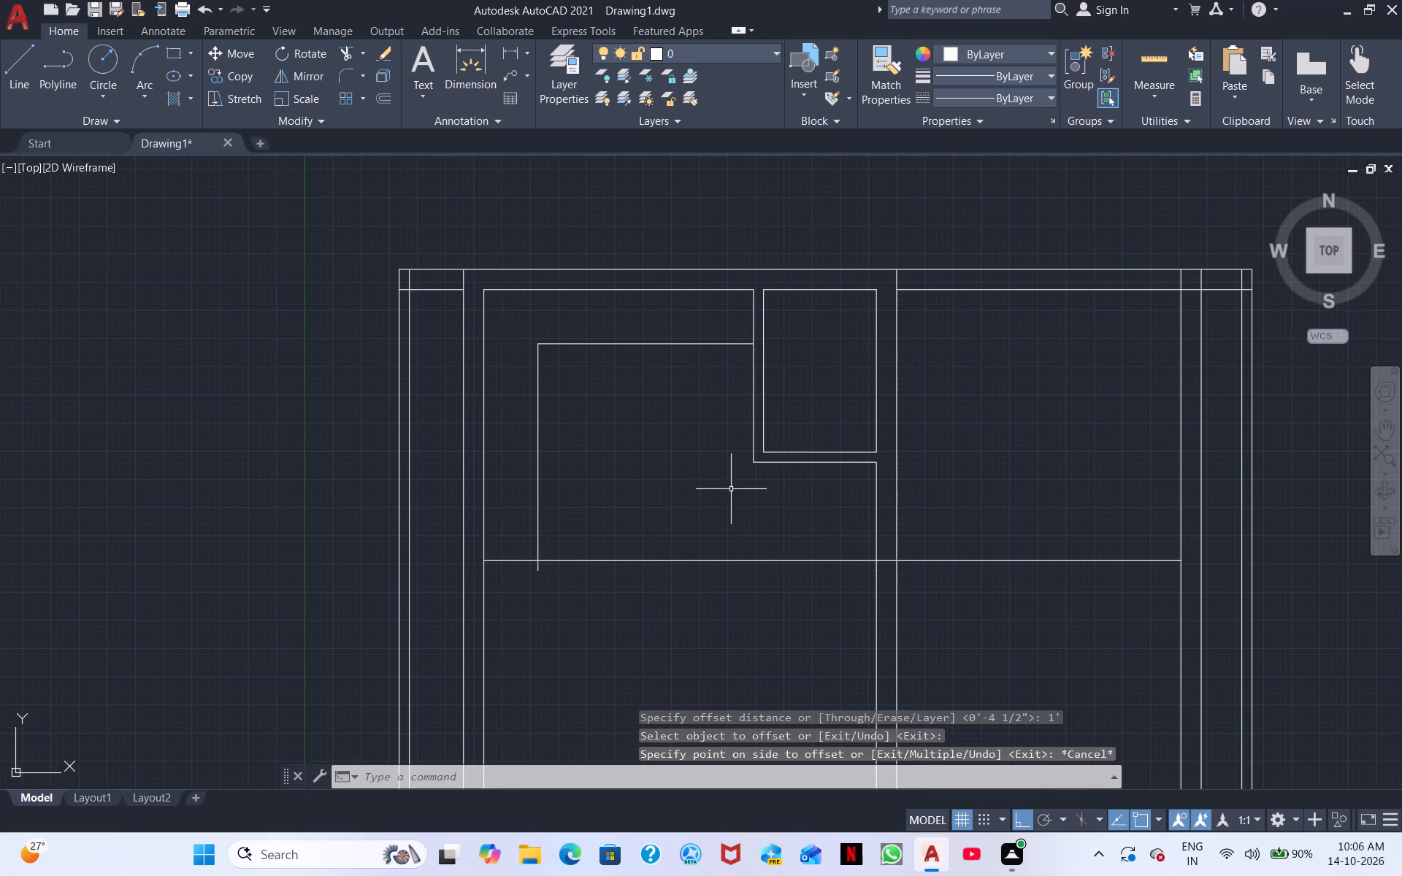
key(space)
key(space)
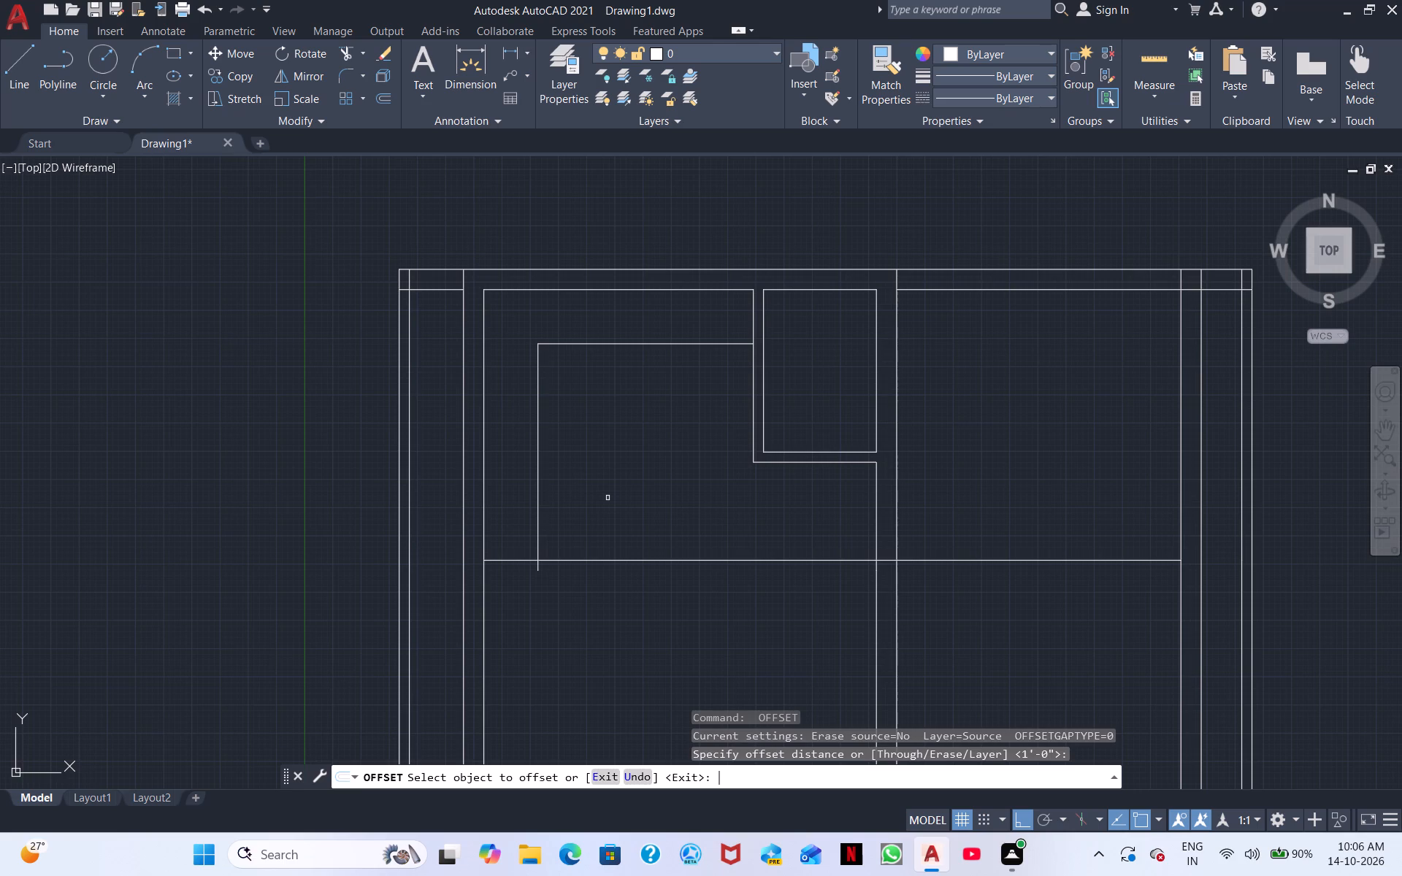
click(602, 561)
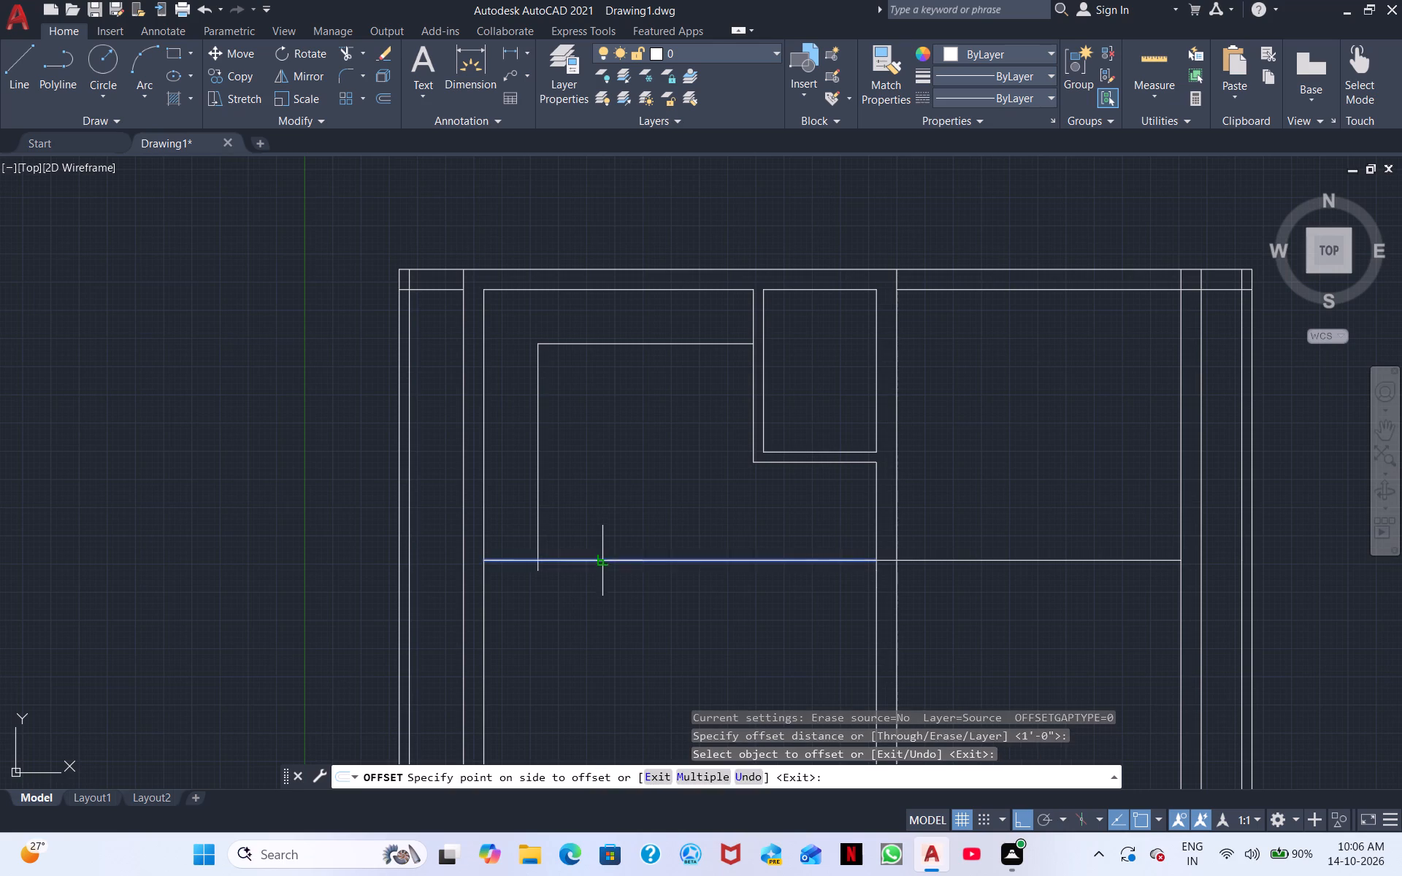
click(602, 581)
Offset the east segment of the second horizontal wall's north line 1' to the south, undoing any copy on the wrong side.
click(956, 563)
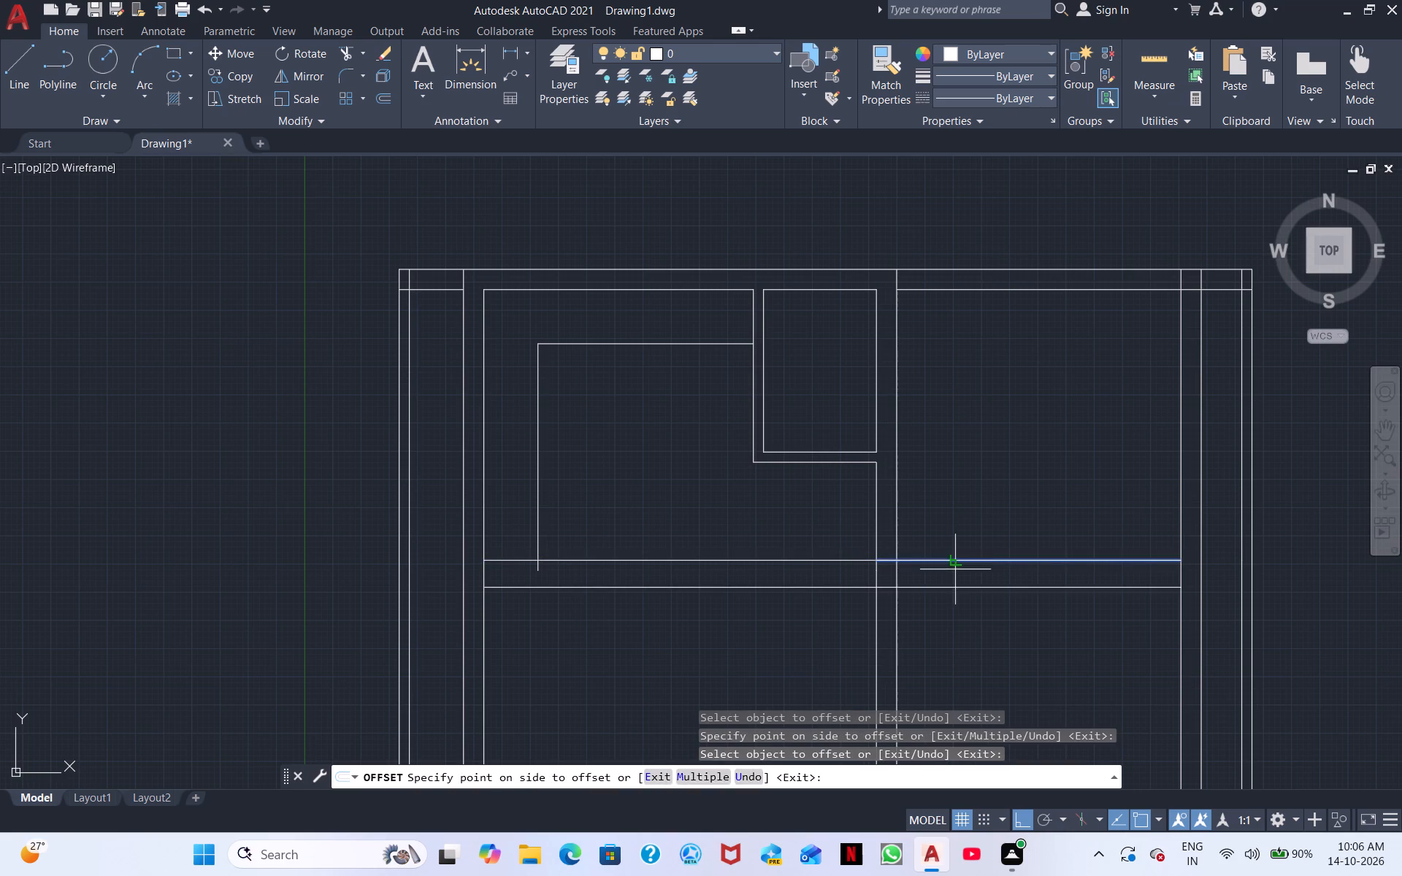
click(955, 569)
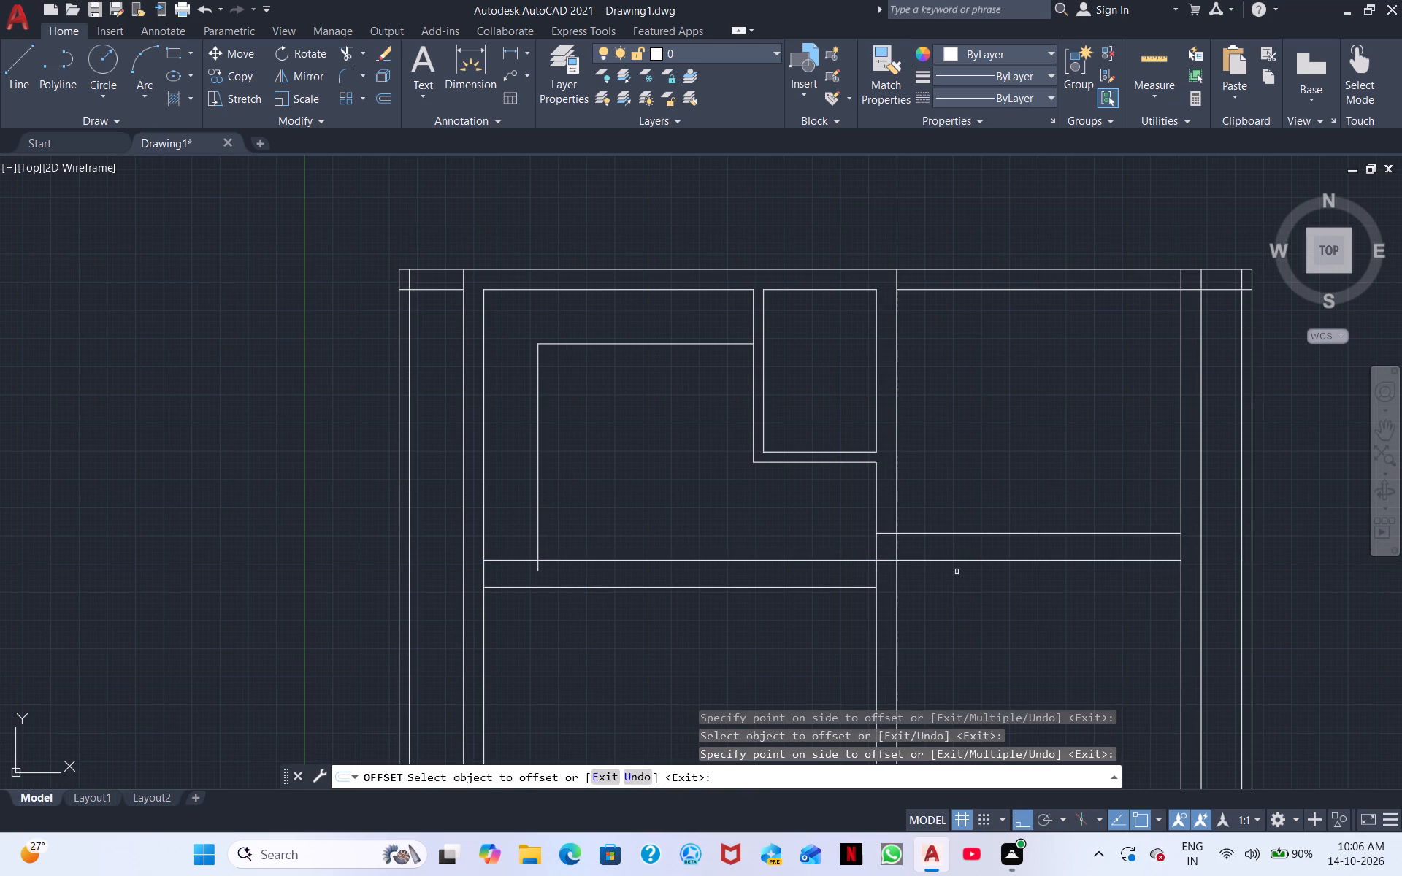
key(ctrl+z)
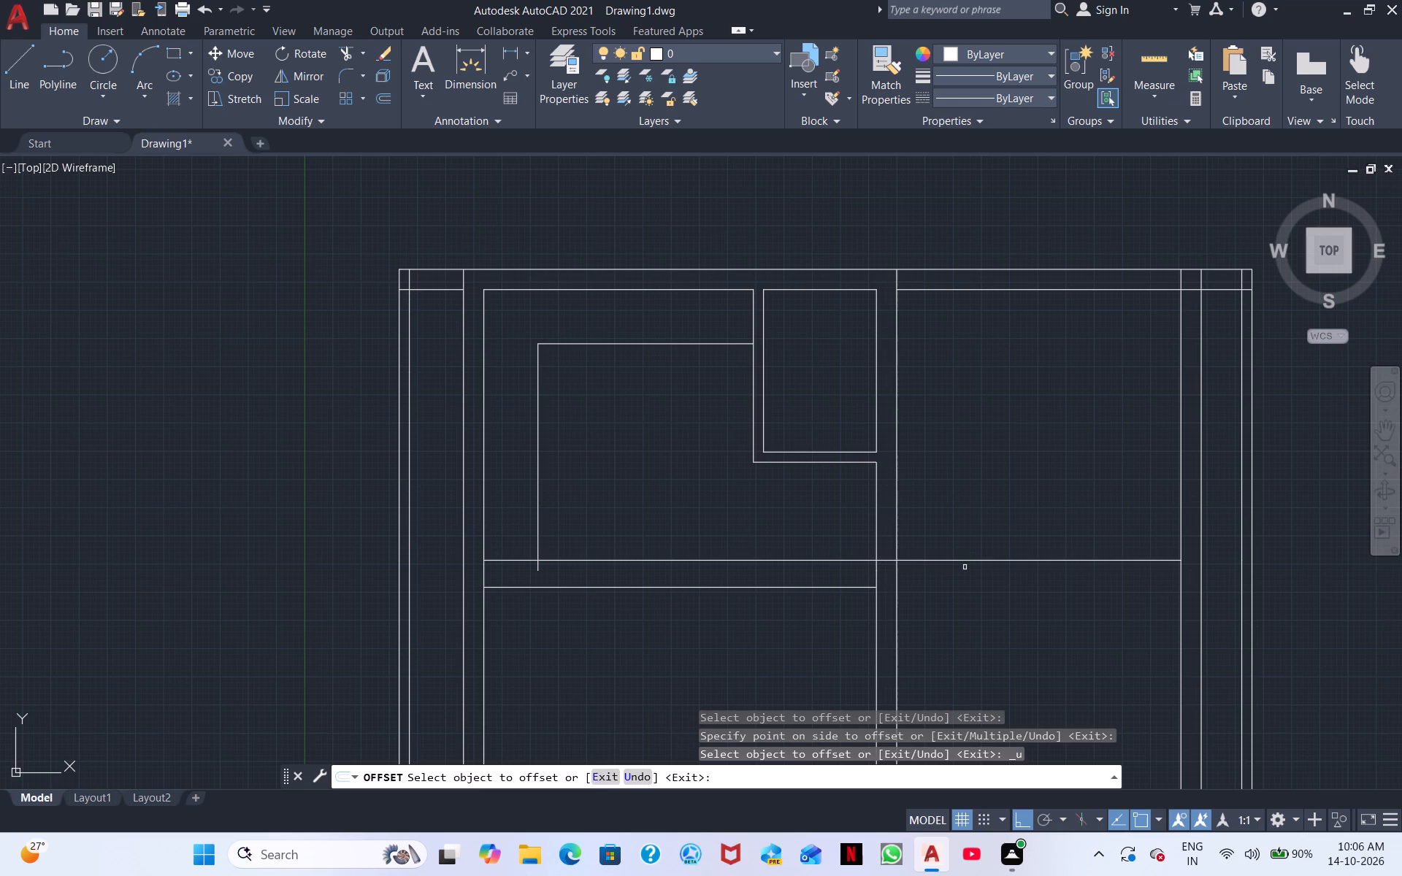
click(970, 561)
click(968, 577)
key(Escape)
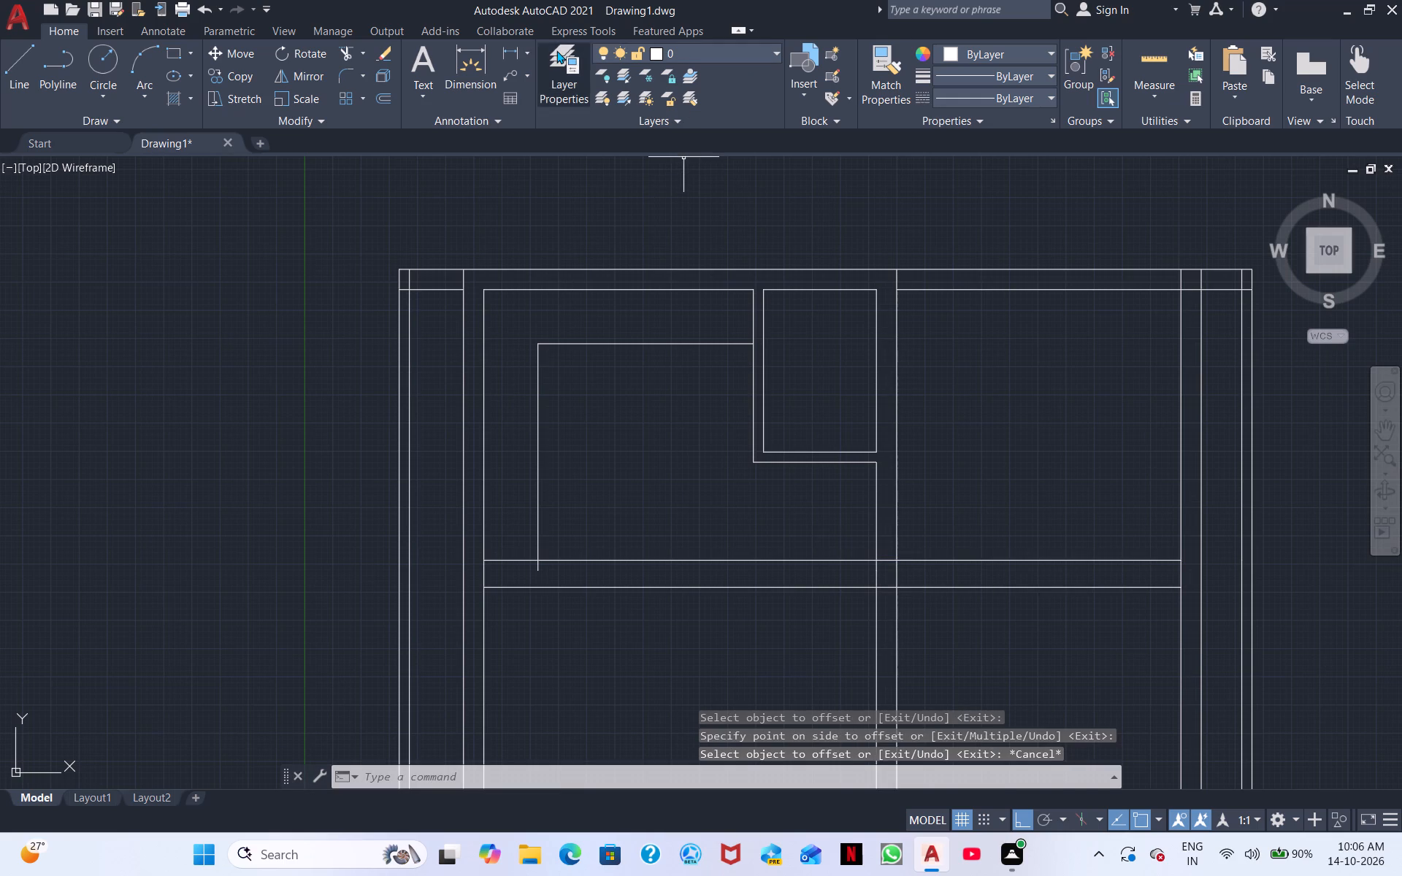
Measure the northwest room's depth from the north wall's inner line to the second horizontal wall's south line with a linear dimension.
click(505, 55)
click(617, 285)
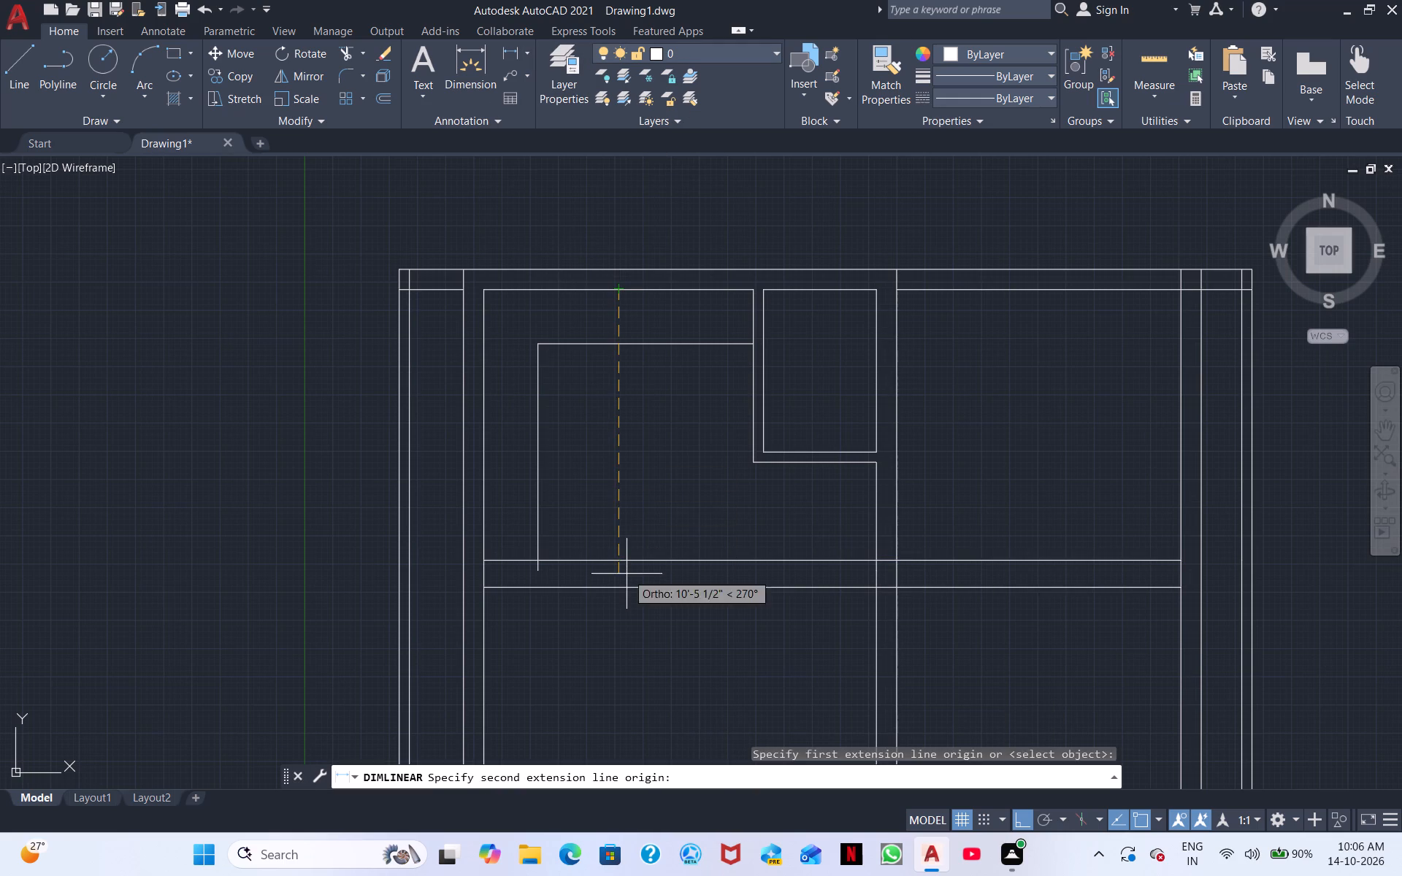
click(621, 591)
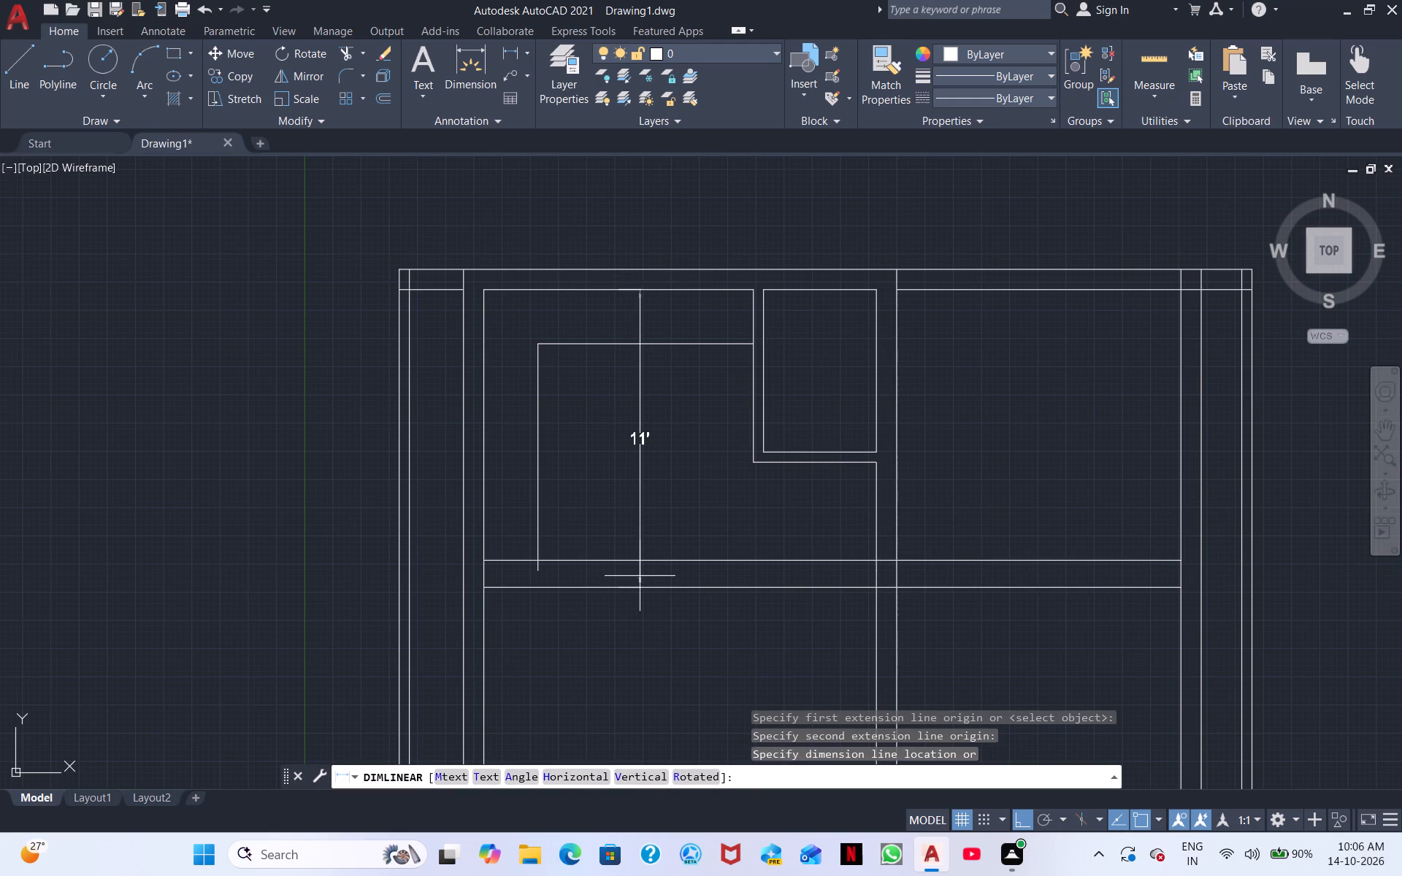
key(Escape)
Erase the west and east segments of the second horizontal wall's old north line.
scroll(656, 569, up, 1)
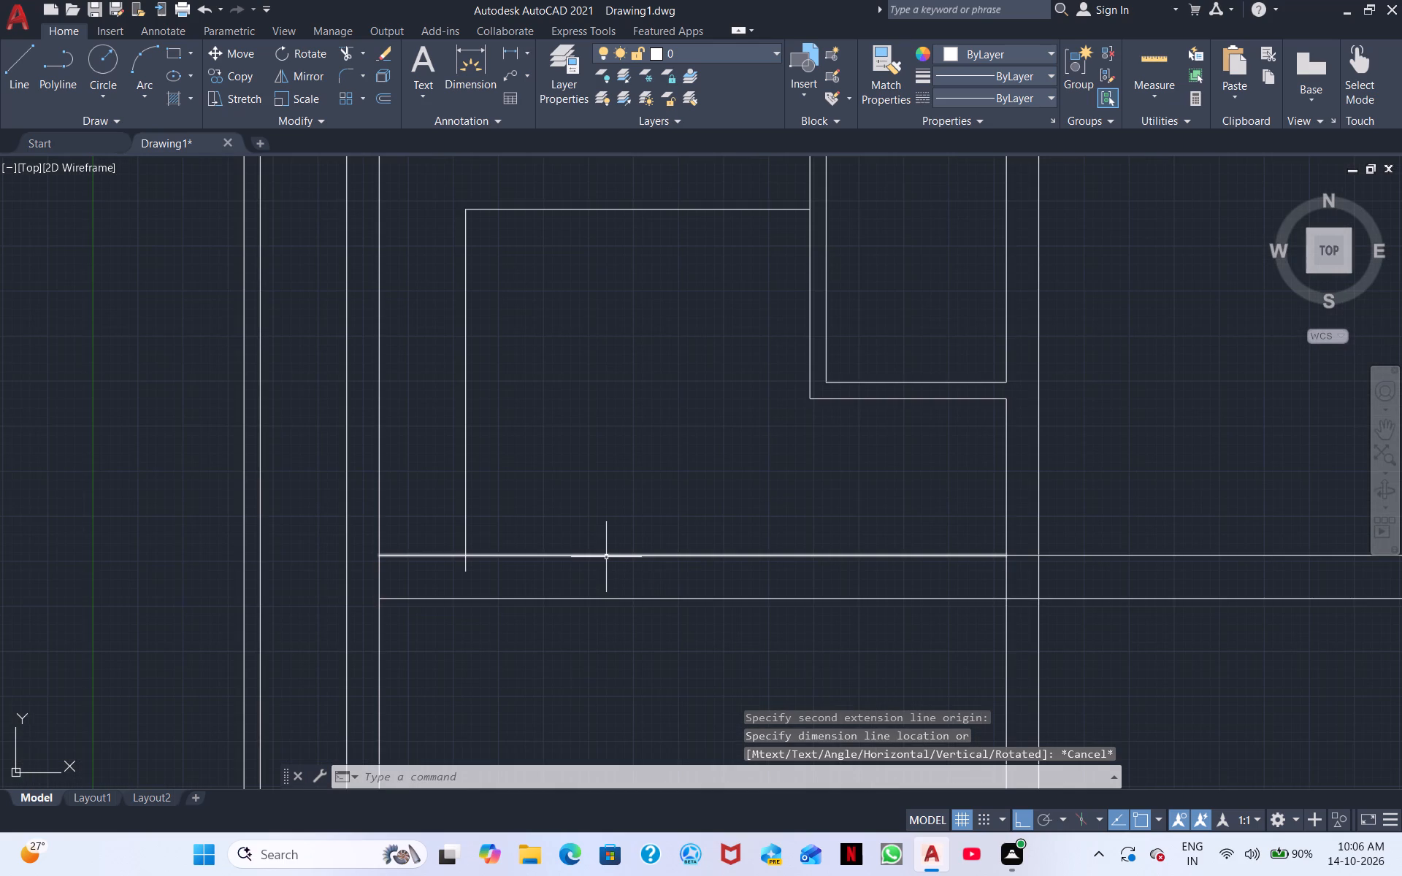
click(606, 557)
click(1083, 558)
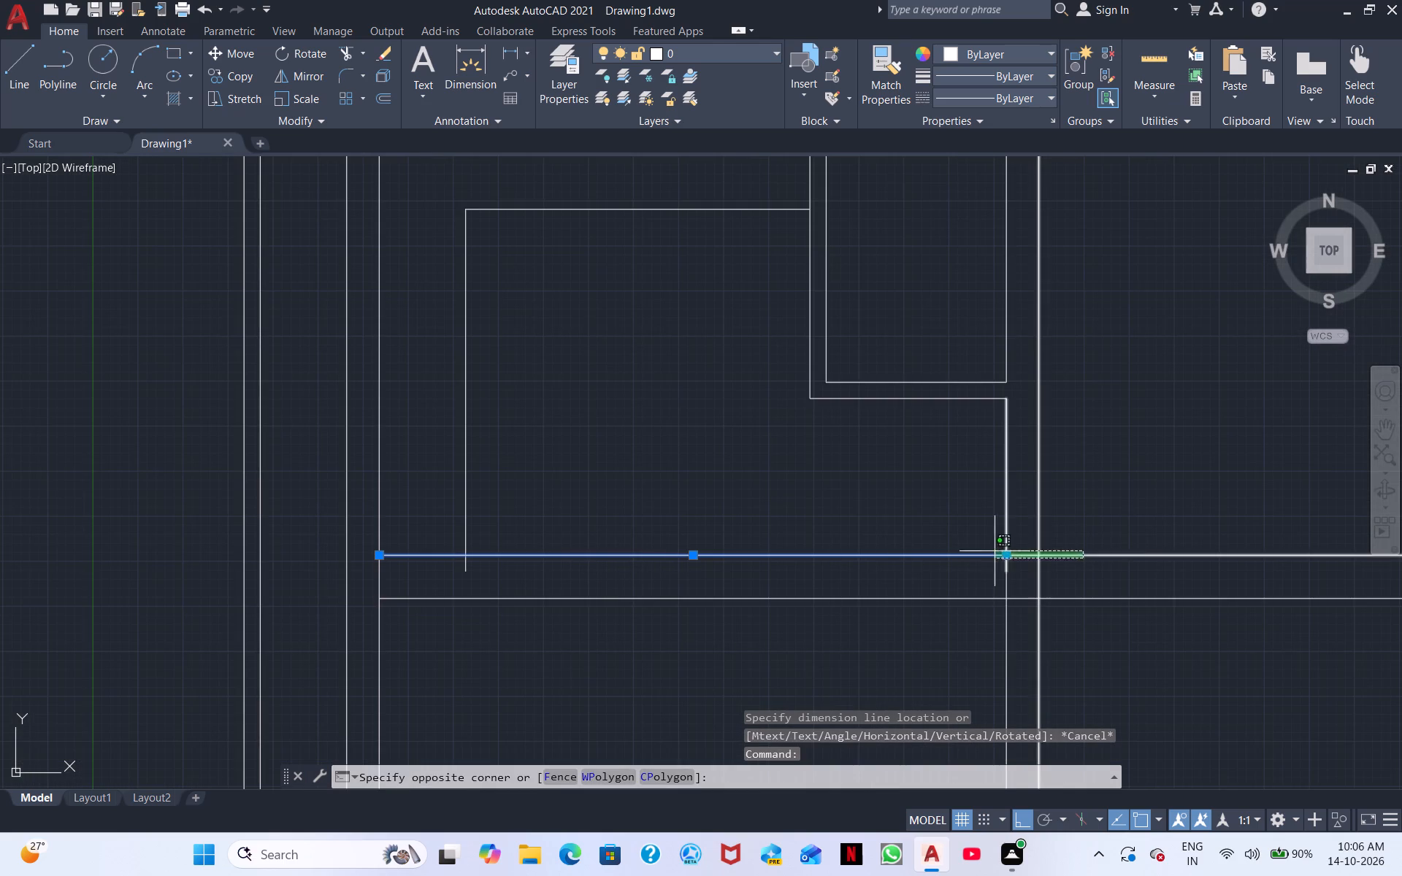
click(1122, 542)
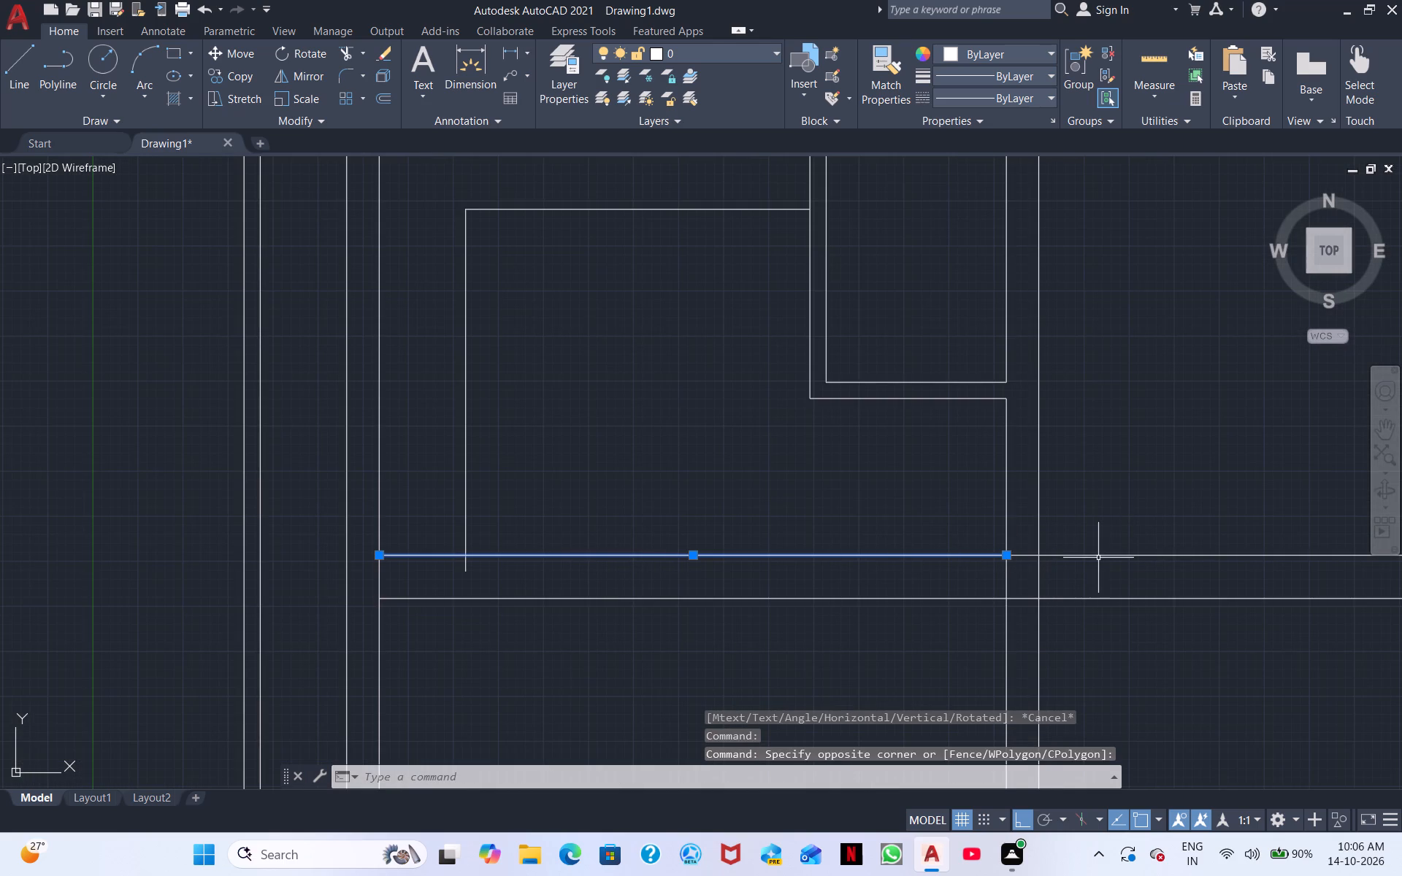
click(1098, 556)
right_click(879, 558)
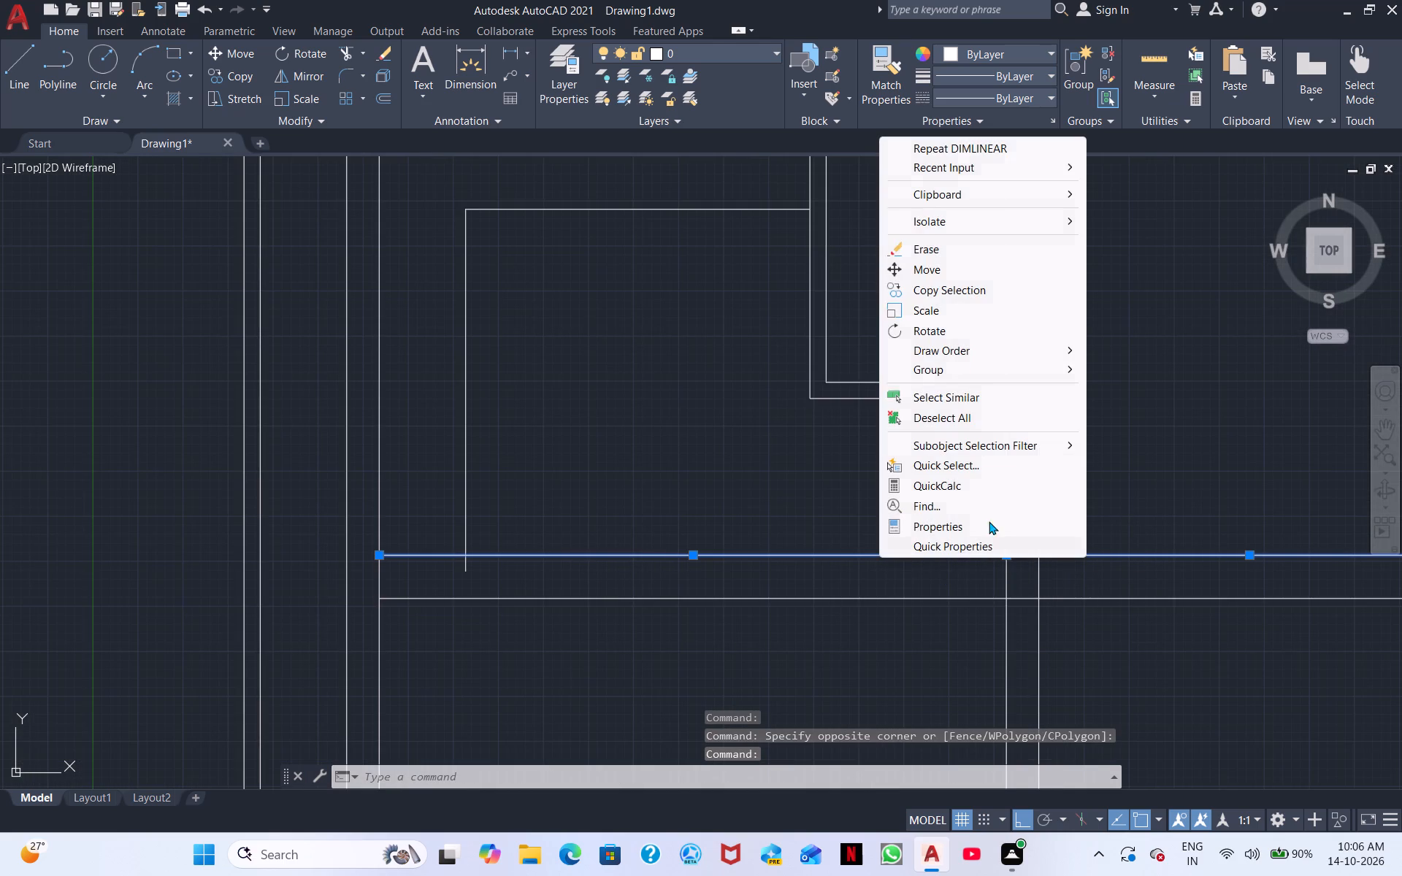
click(935, 248)
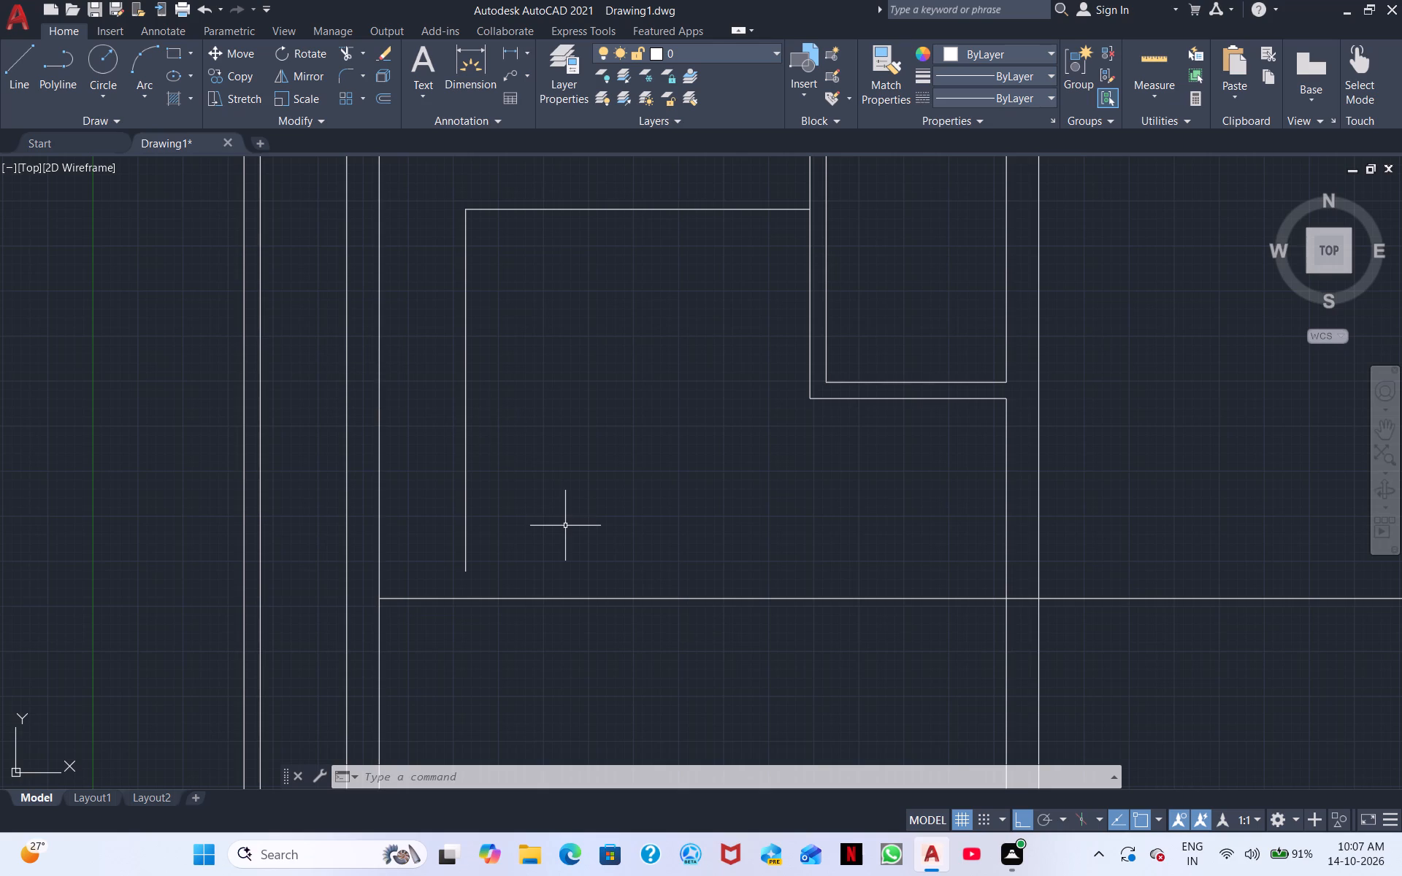
Offset the west and east segments of the second horizontal wall's remaining line 4.5" to the south.
text(O)
key(space)
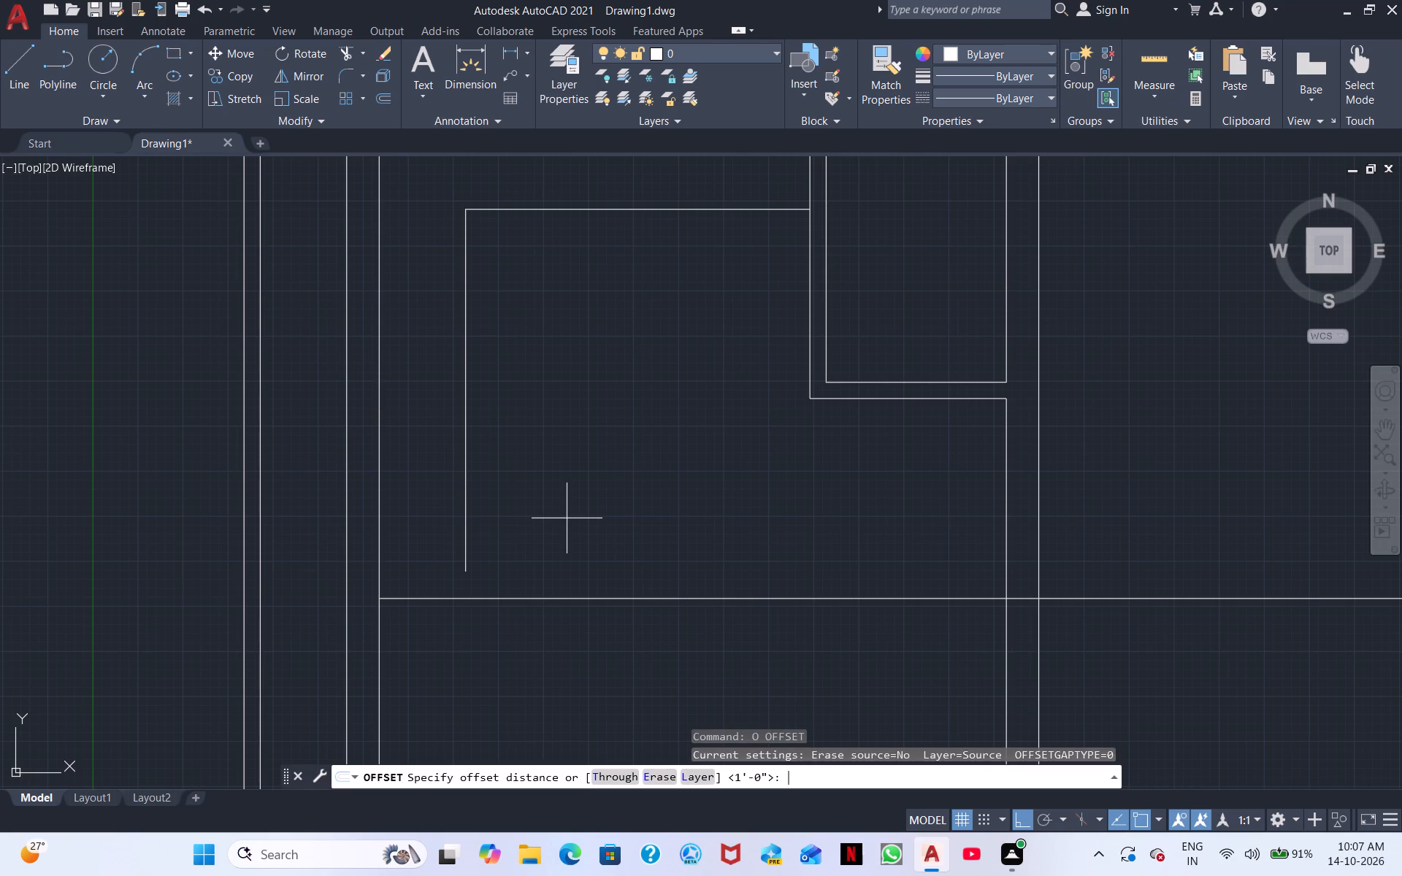
text(4.)
text(5")
key(Return)
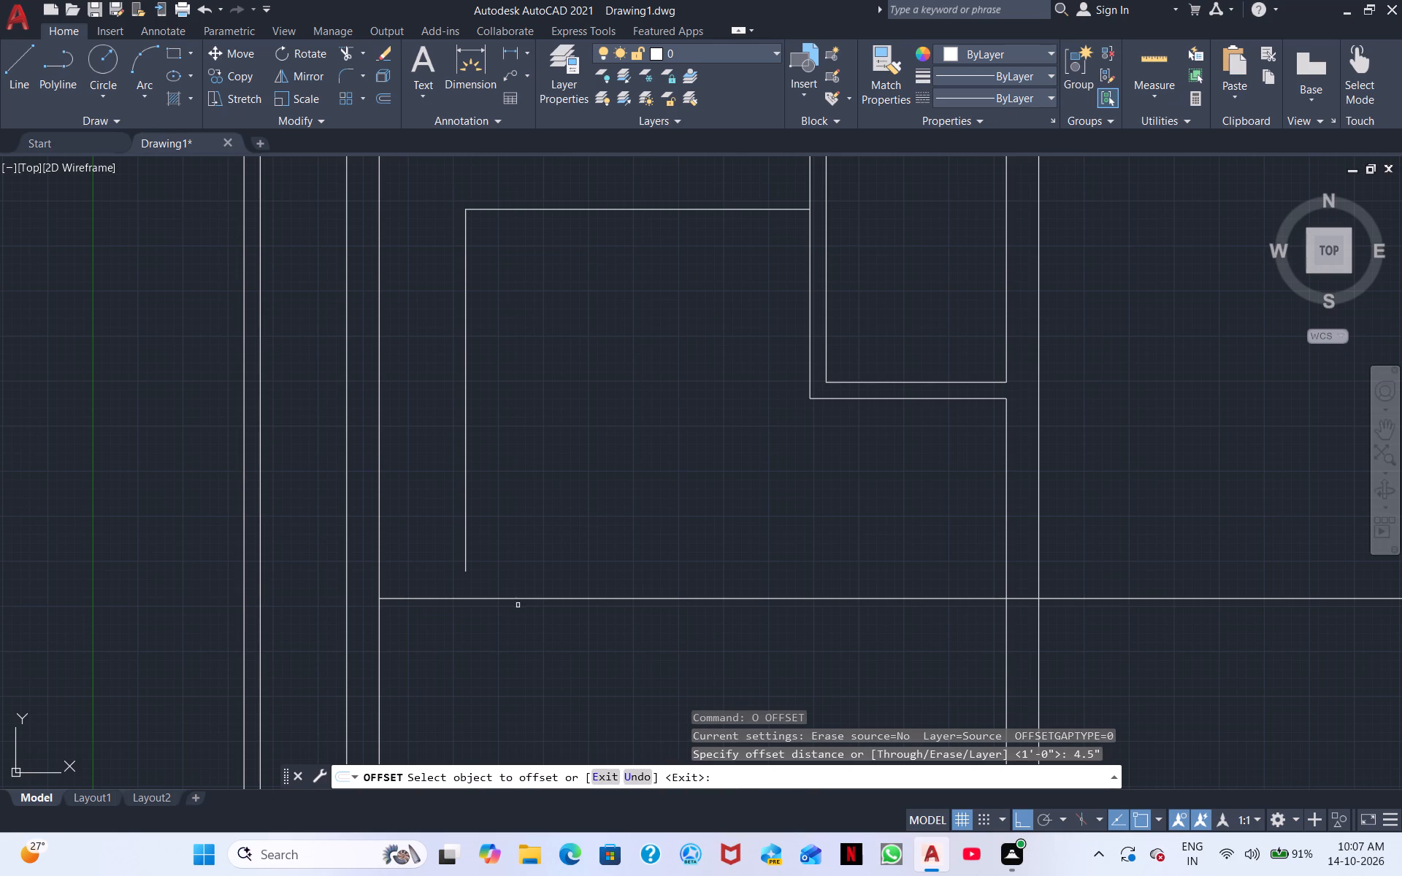
double_click(534, 595)
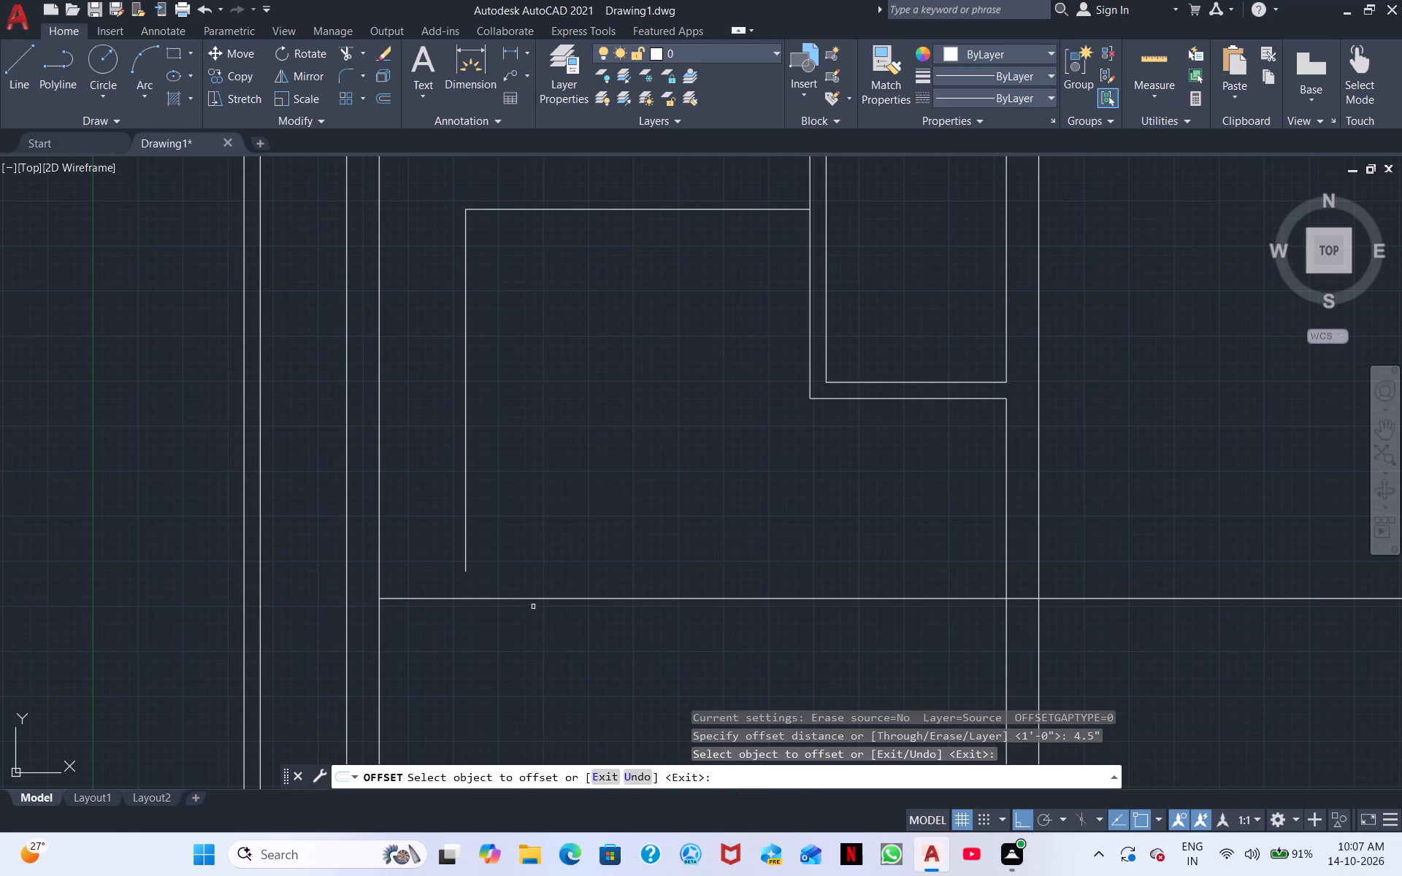
click(540, 600)
click(532, 633)
middle_drag(678, 653, 315, 602)
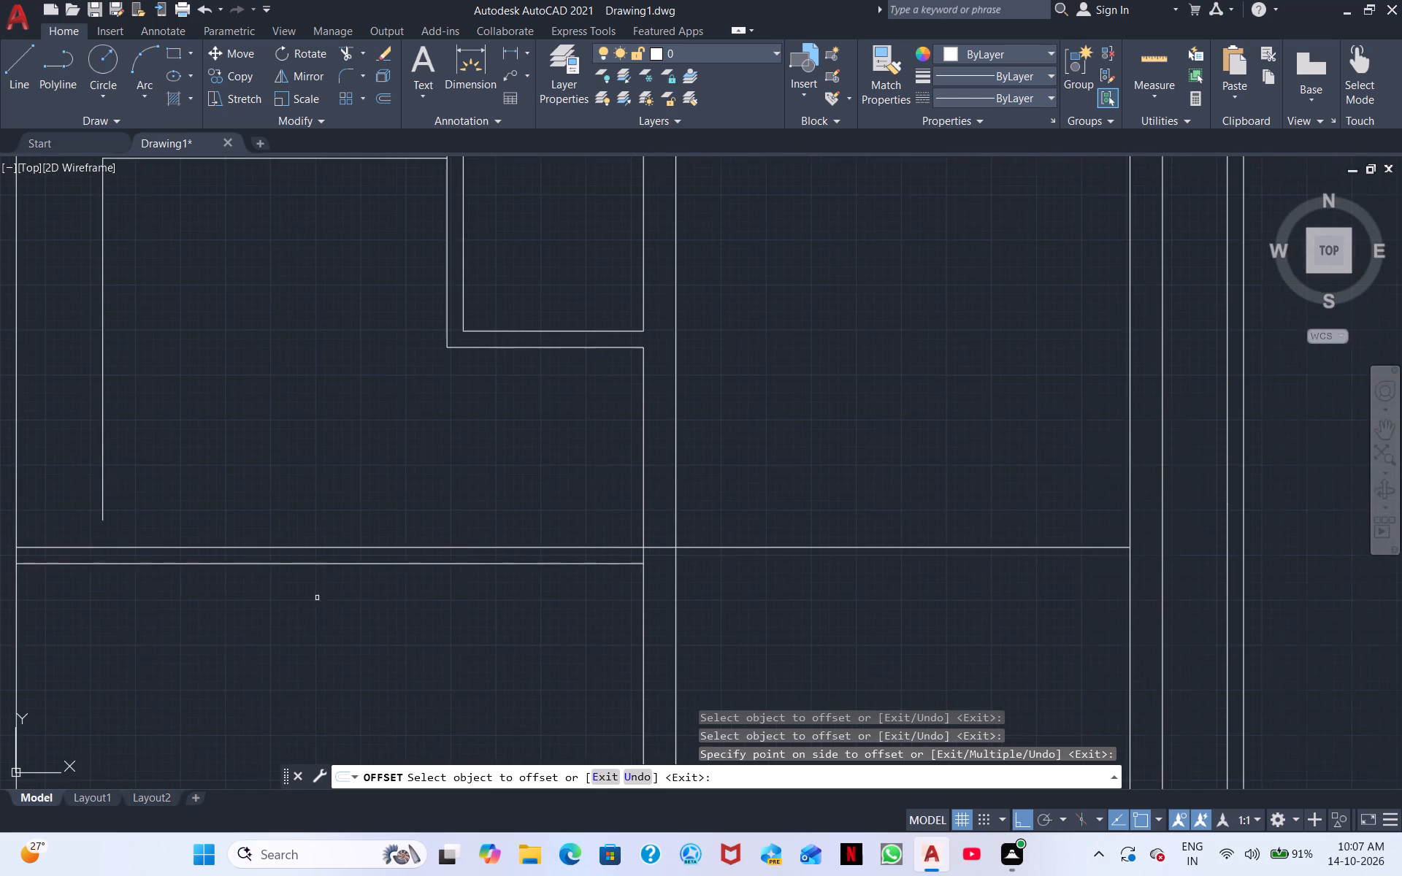
drag(729, 545, 729, 558)
click(734, 582)
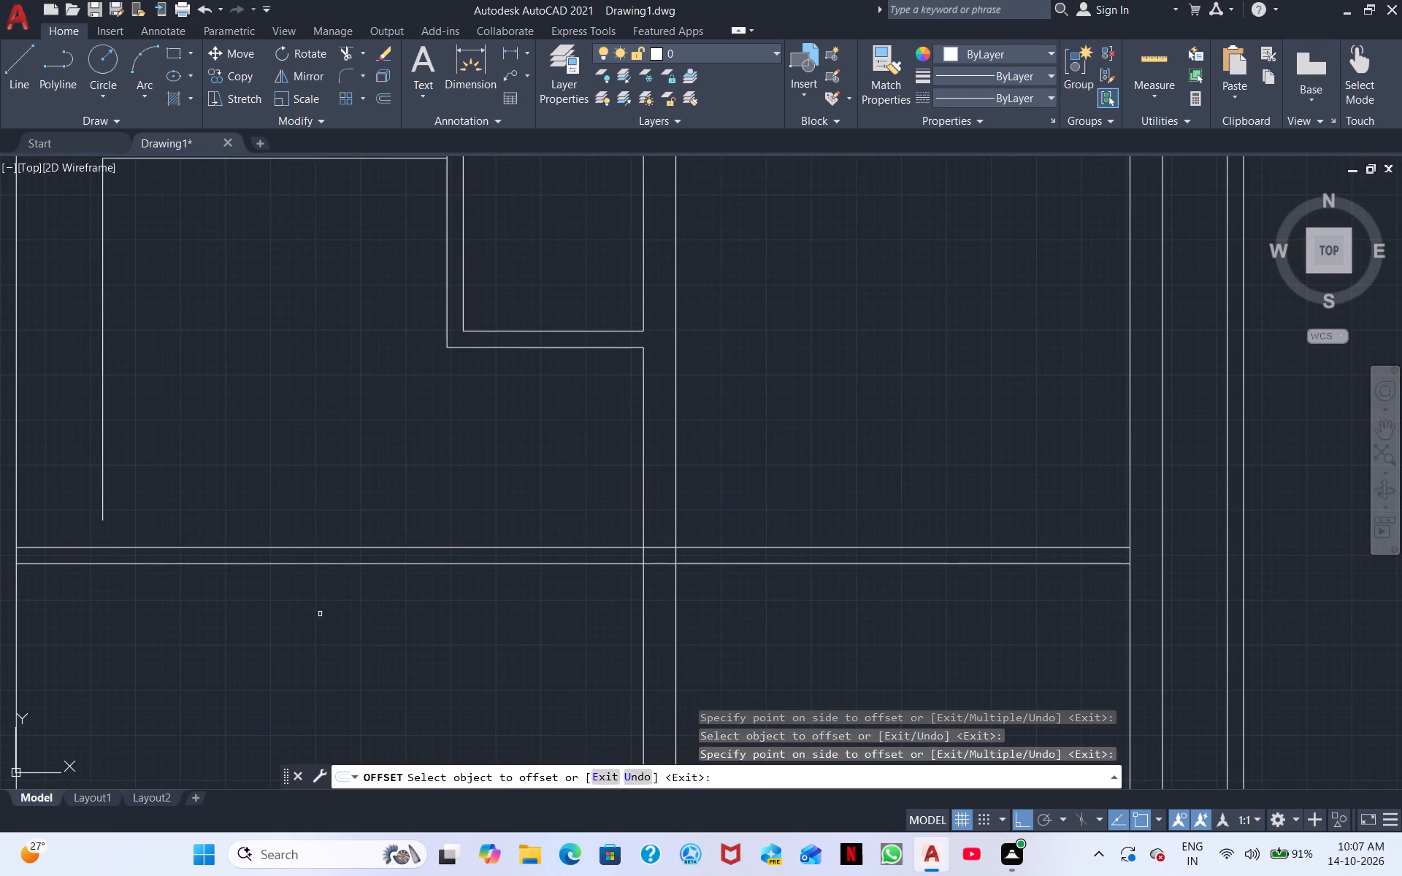
Measure the western middle room's depth from the second horizontal wall's south line to the full-width horizontal wall below, without placing the dimension.
middle_drag(291, 616, 543, 616)
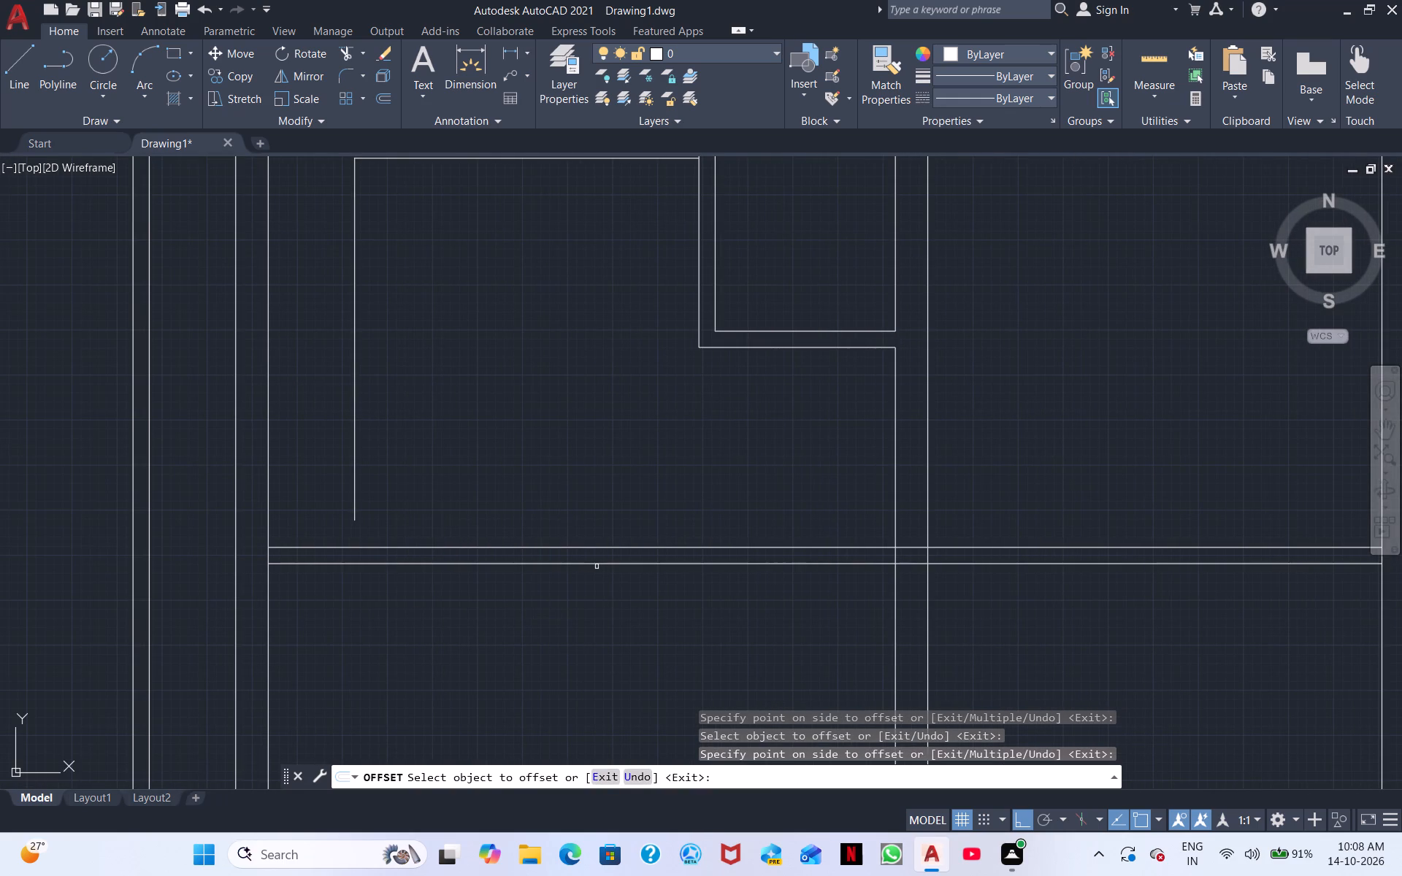
middle_drag(523, 605, 735, 472)
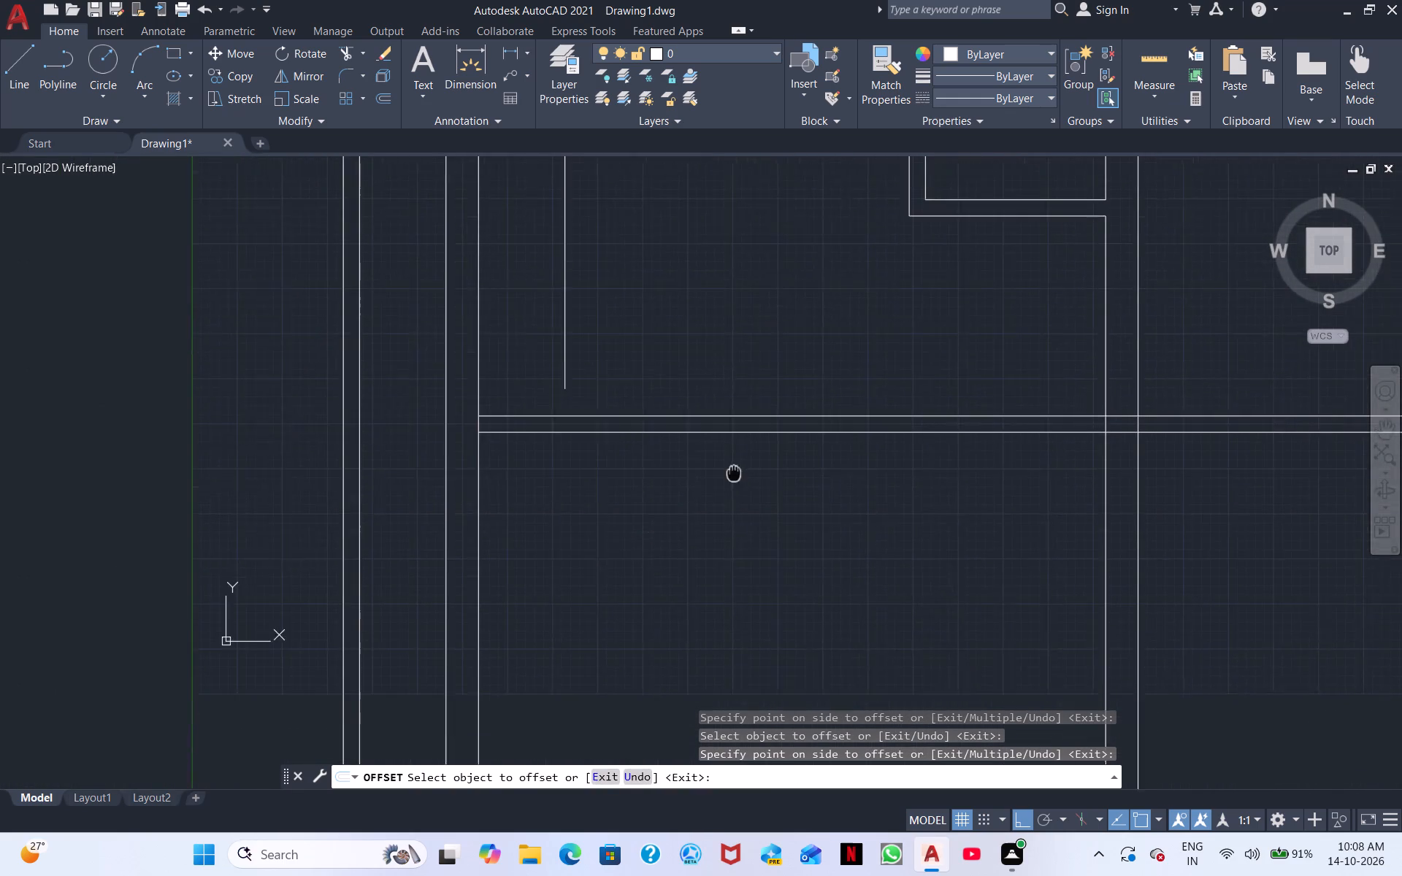
middle_drag(735, 472, 739, 470)
scroll(770, 592, down, 2)
middle_drag(786, 588, 514, 404)
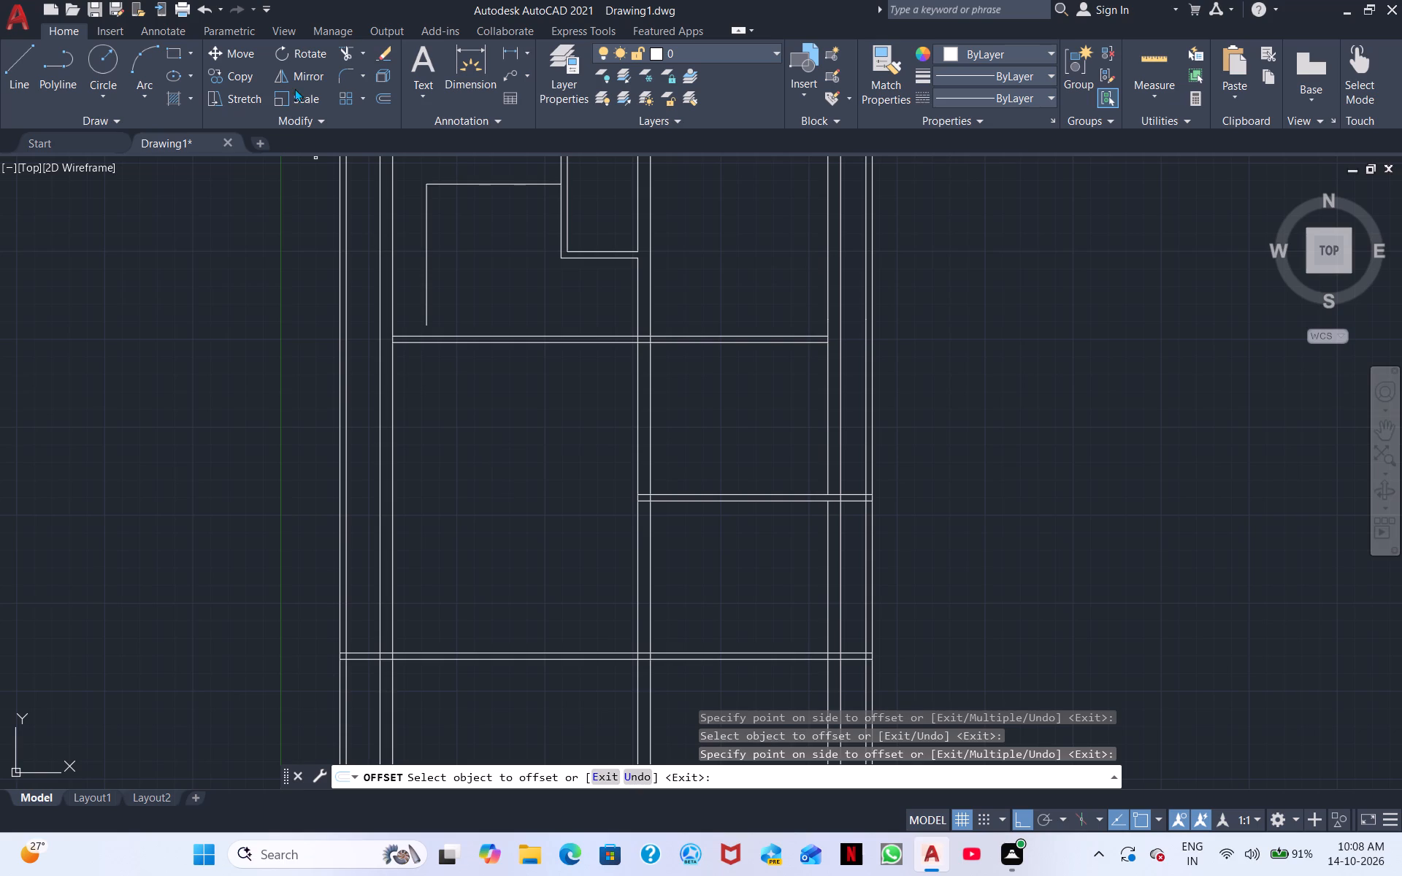
click(510, 53)
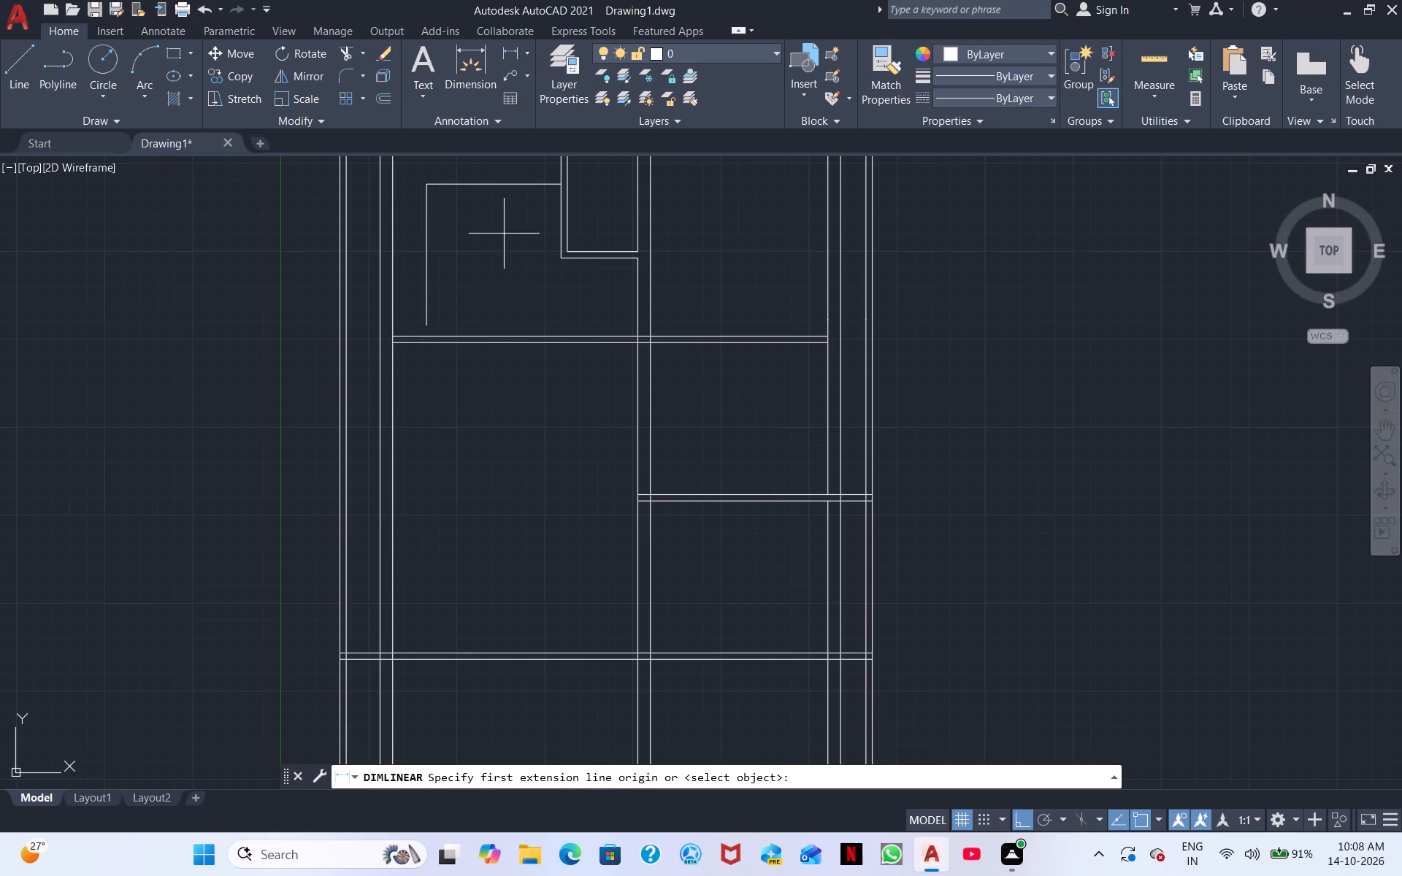
scroll(498, 344, up, 3)
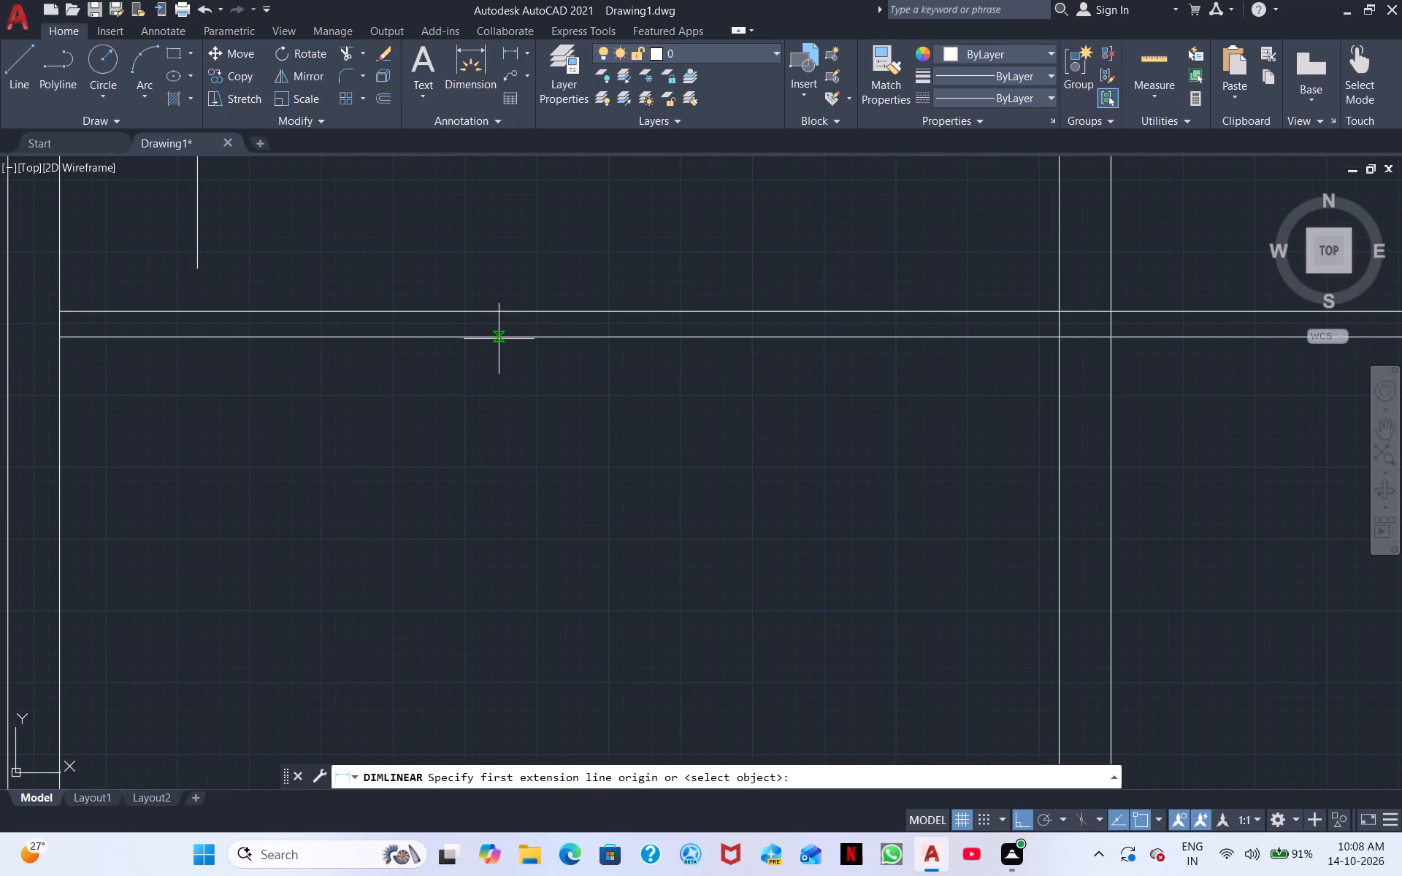
click(499, 337)
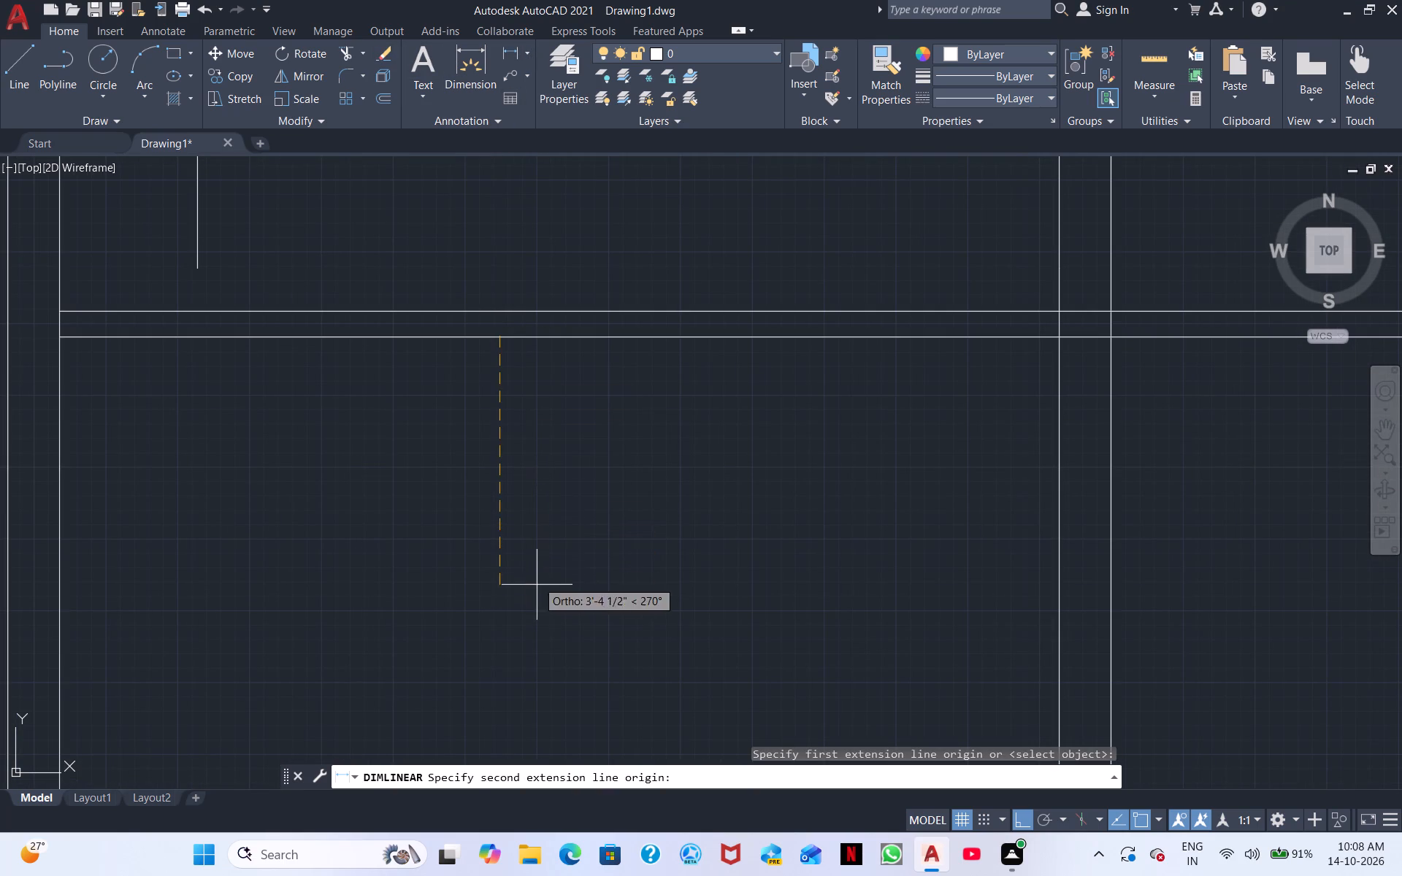
middle_drag(537, 597, 488, 352)
middle_drag(455, 699, 472, 634)
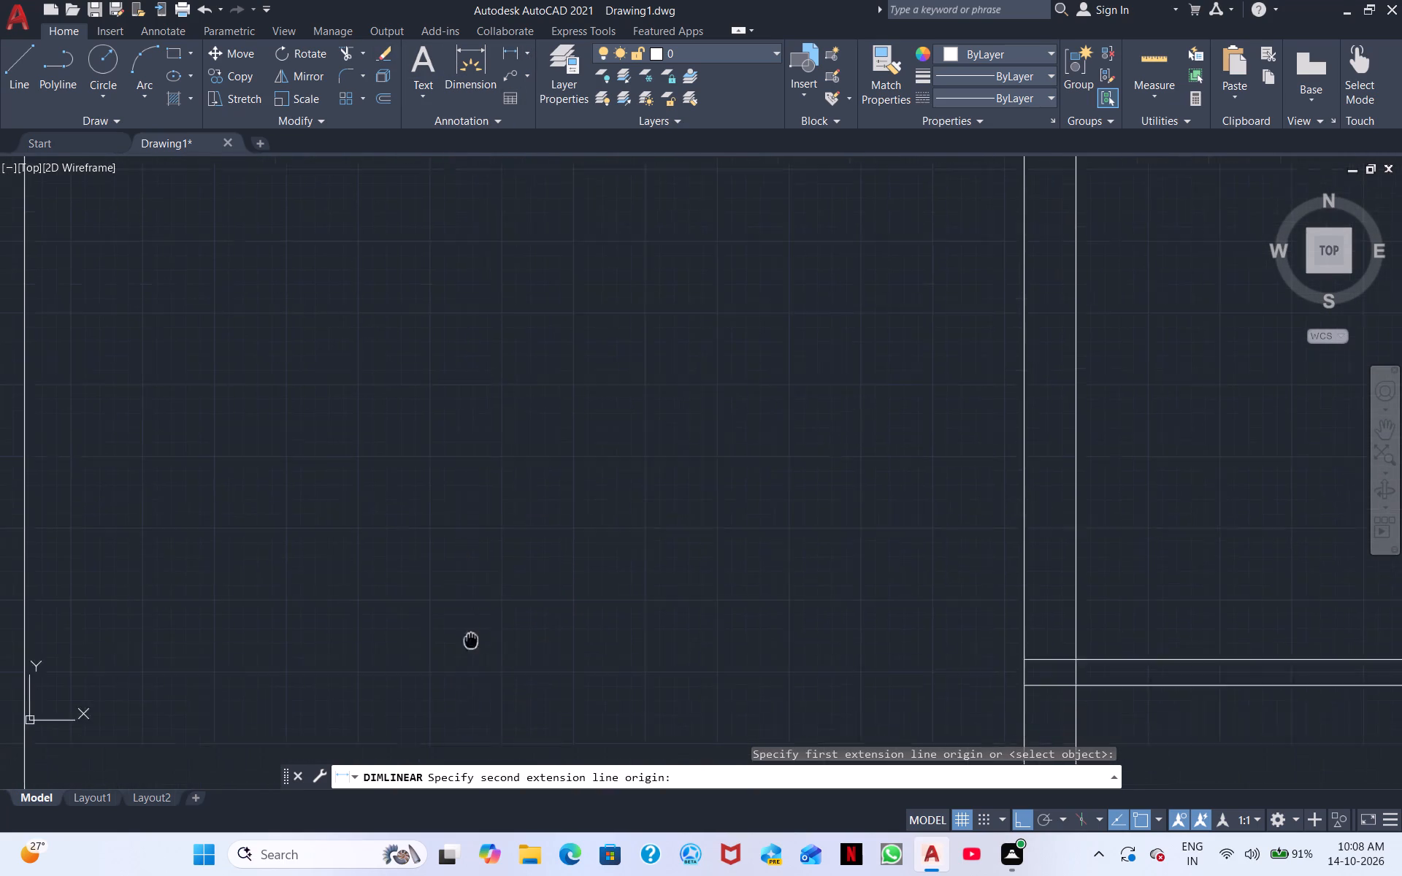
middle_drag(472, 634, 481, 385)
scroll(493, 604, down, 4)
middle_drag(455, 573, 458, 524)
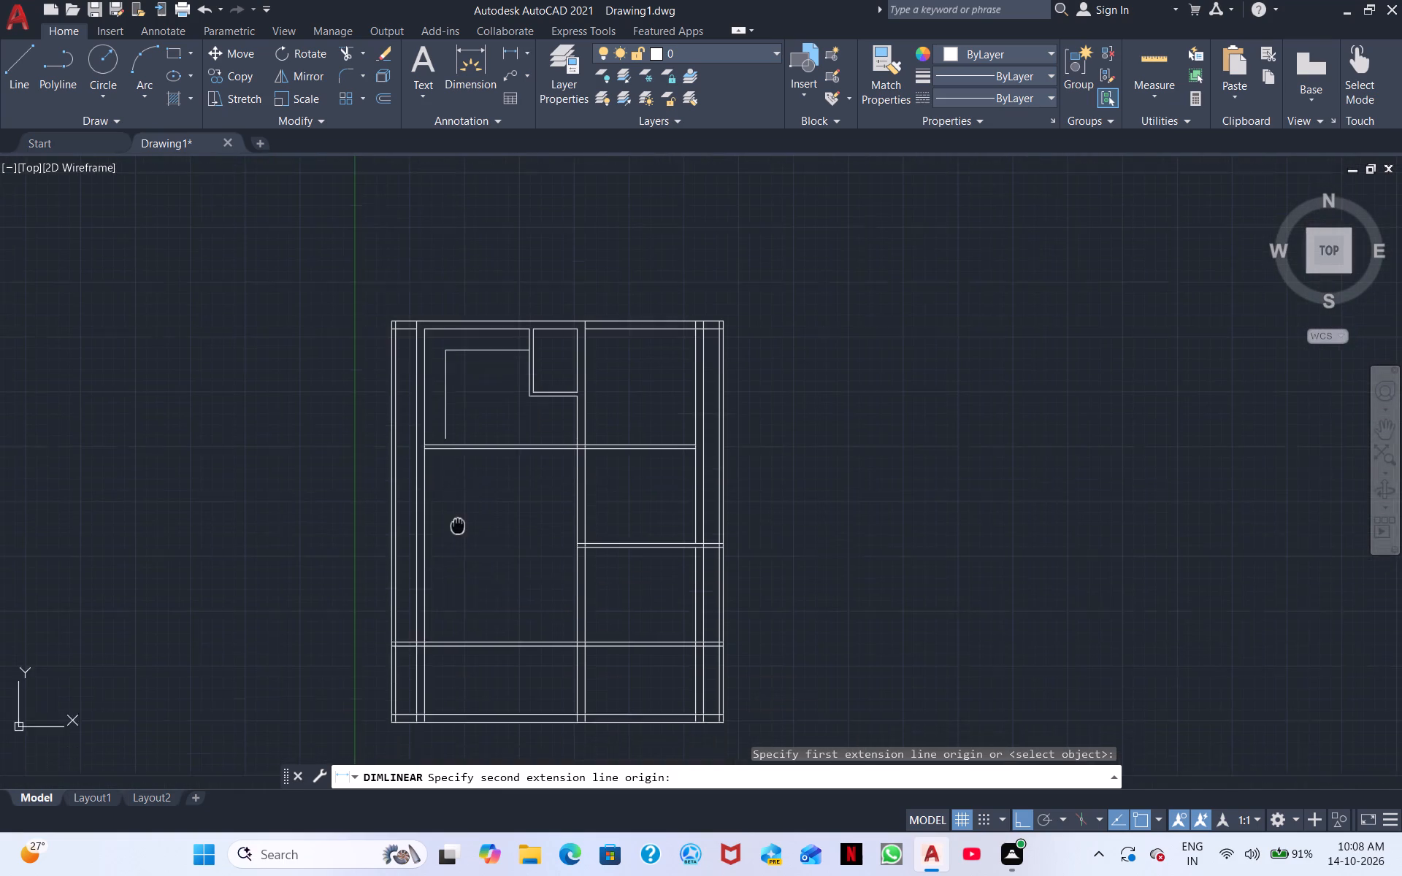
middle_drag(458, 524, 461, 480)
click(491, 592)
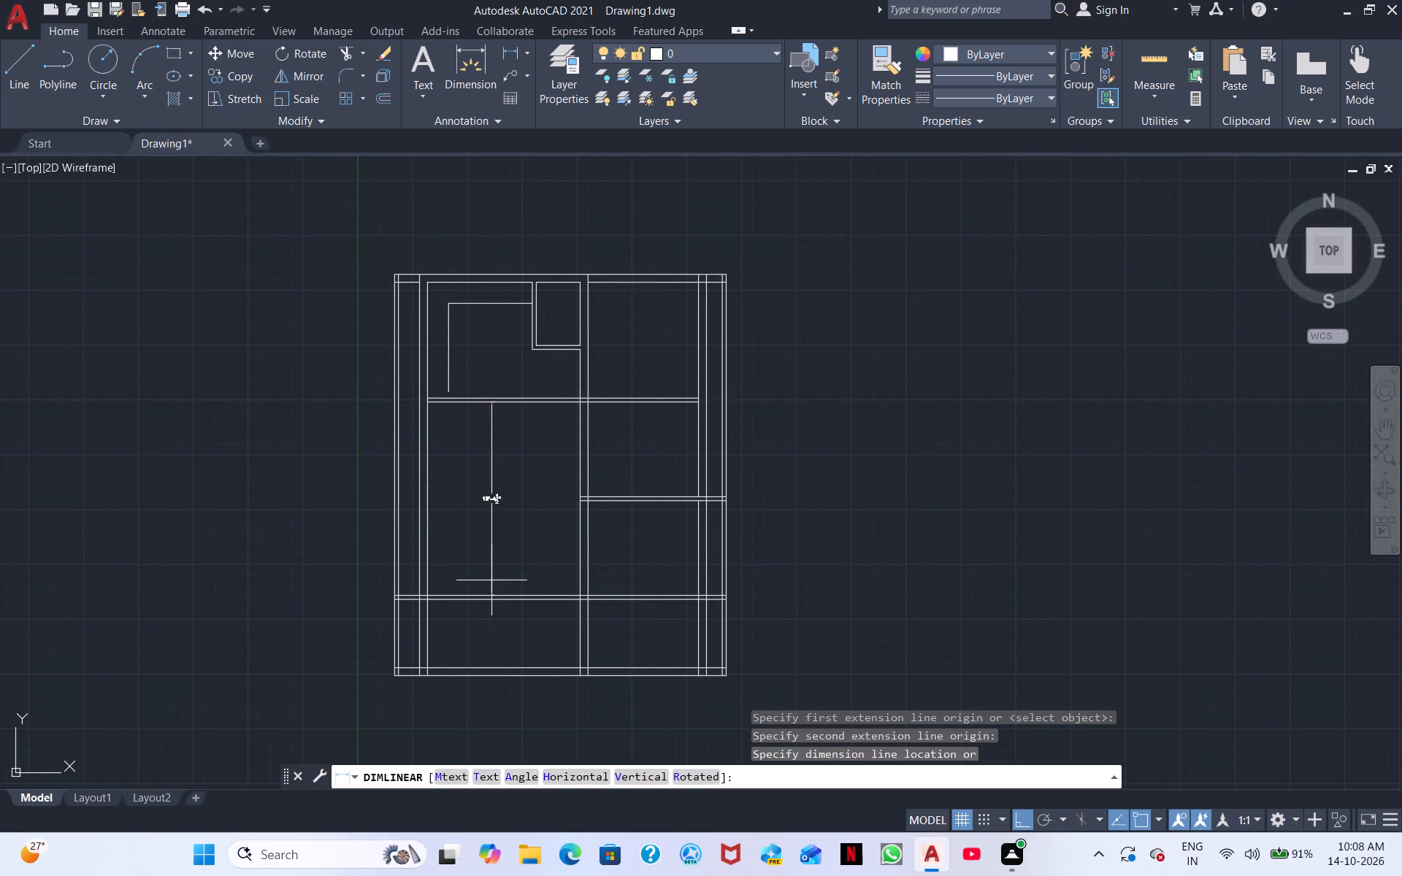
scroll(504, 568, up, 3)
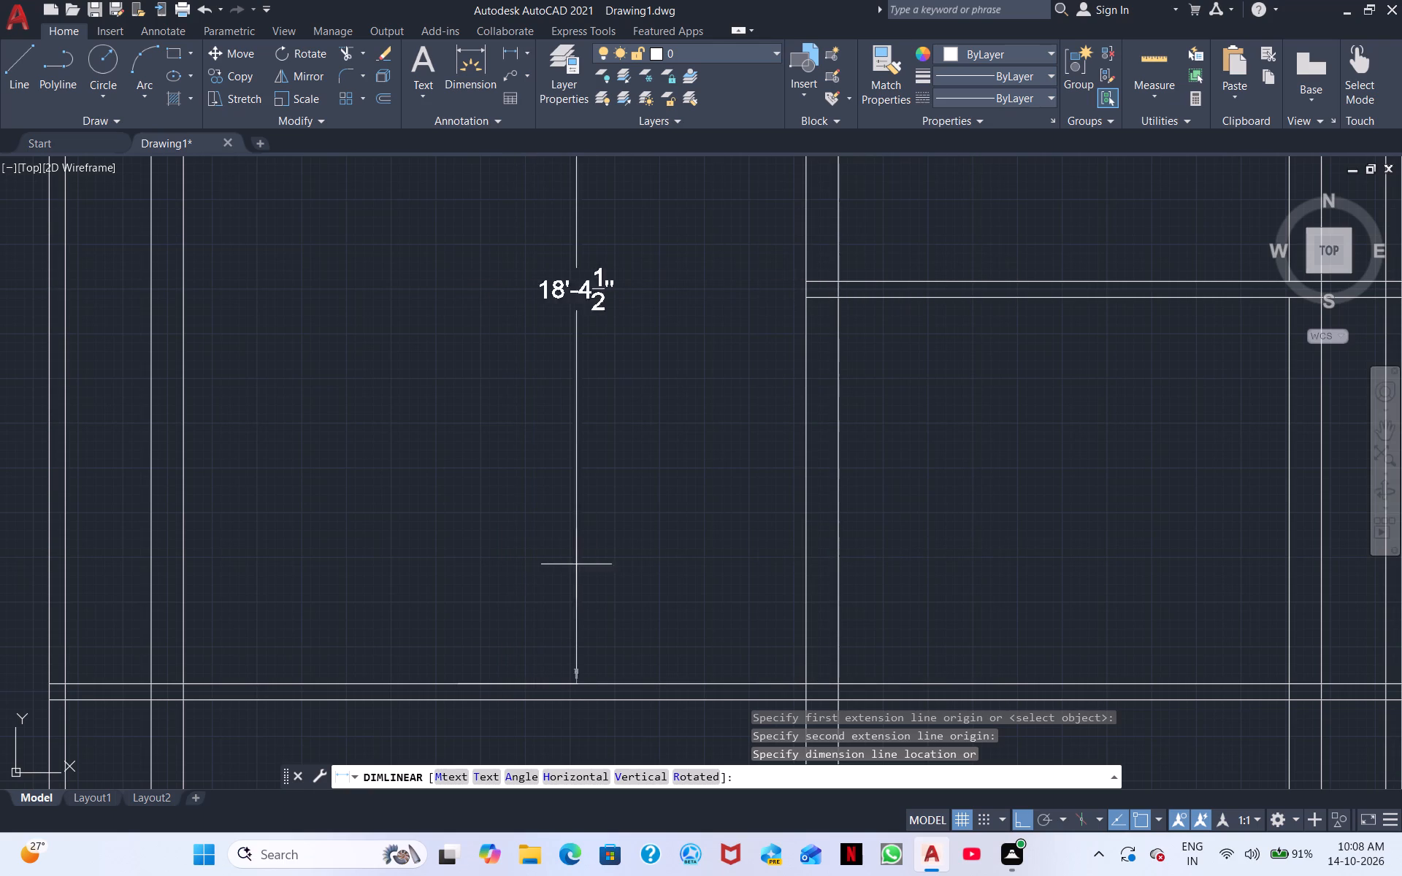
right_click(489, 581)
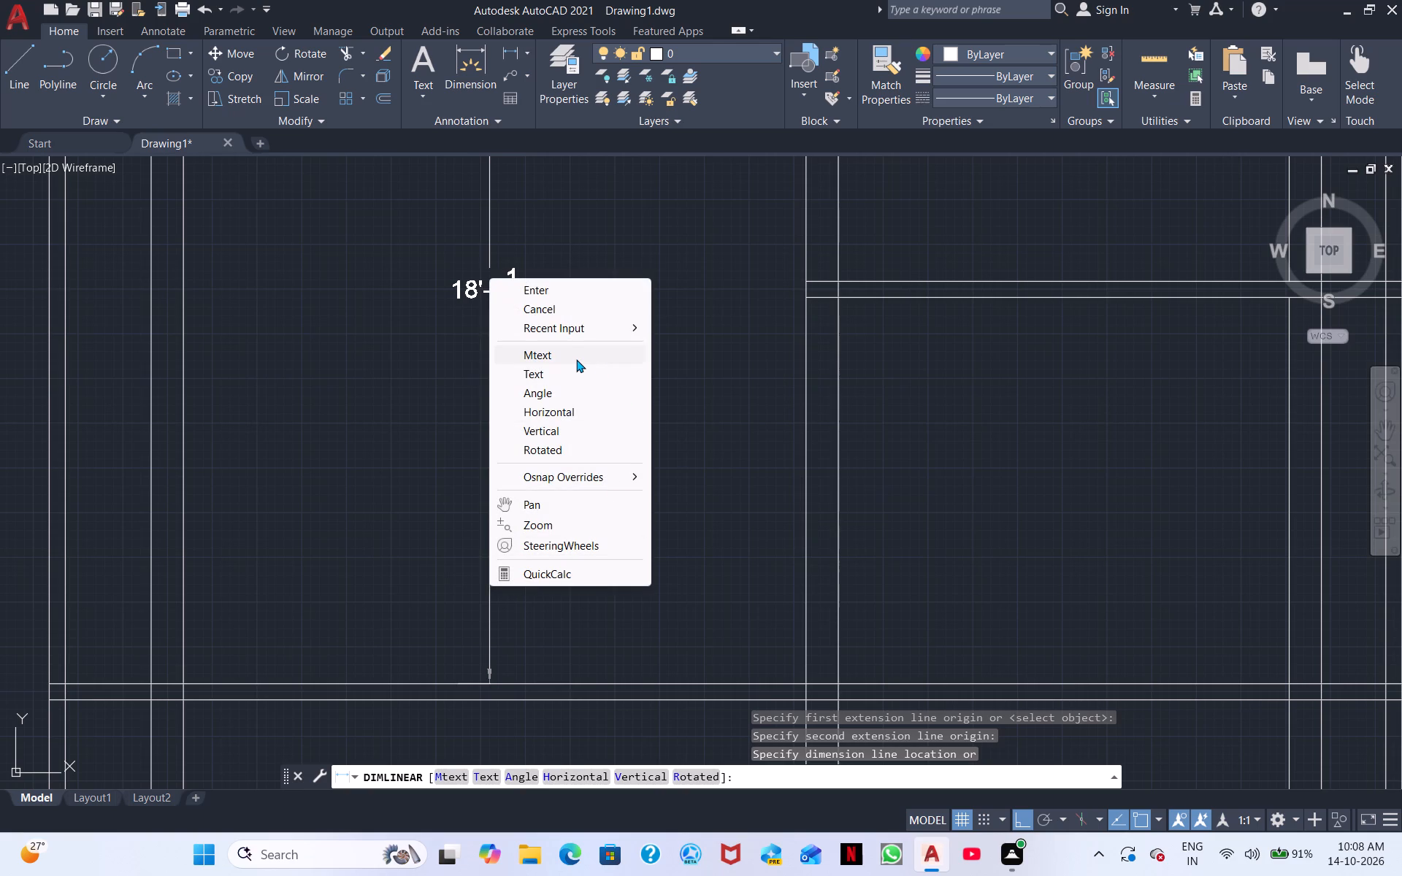
click(556, 311)
Measure the eastern middle room's depth between the second horizontal wall's south line and the short eastern wall's north line.
scroll(562, 318, down, 1)
middle_drag(665, 350, 313, 574)
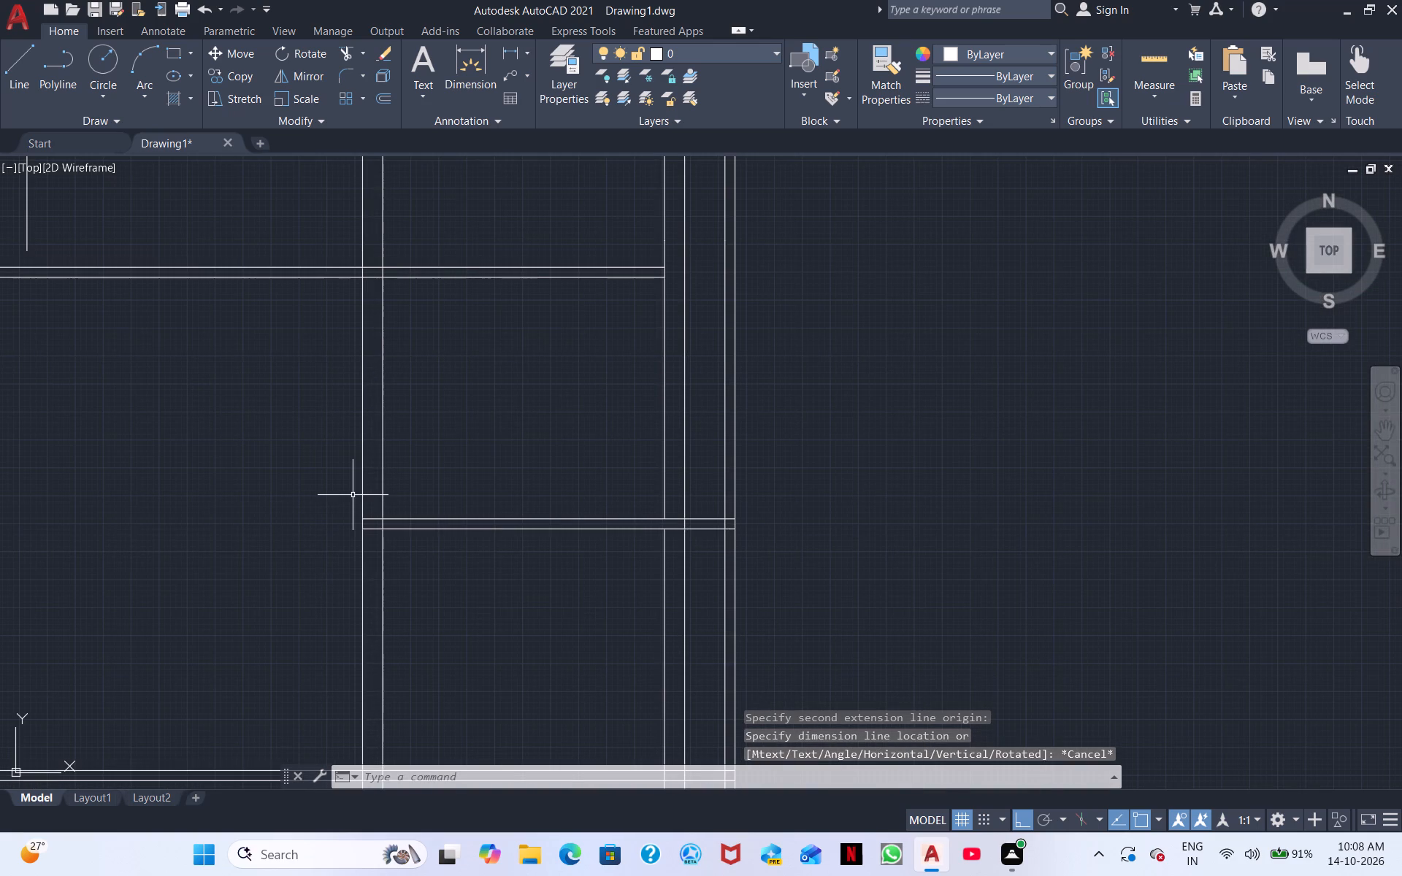
key(space)
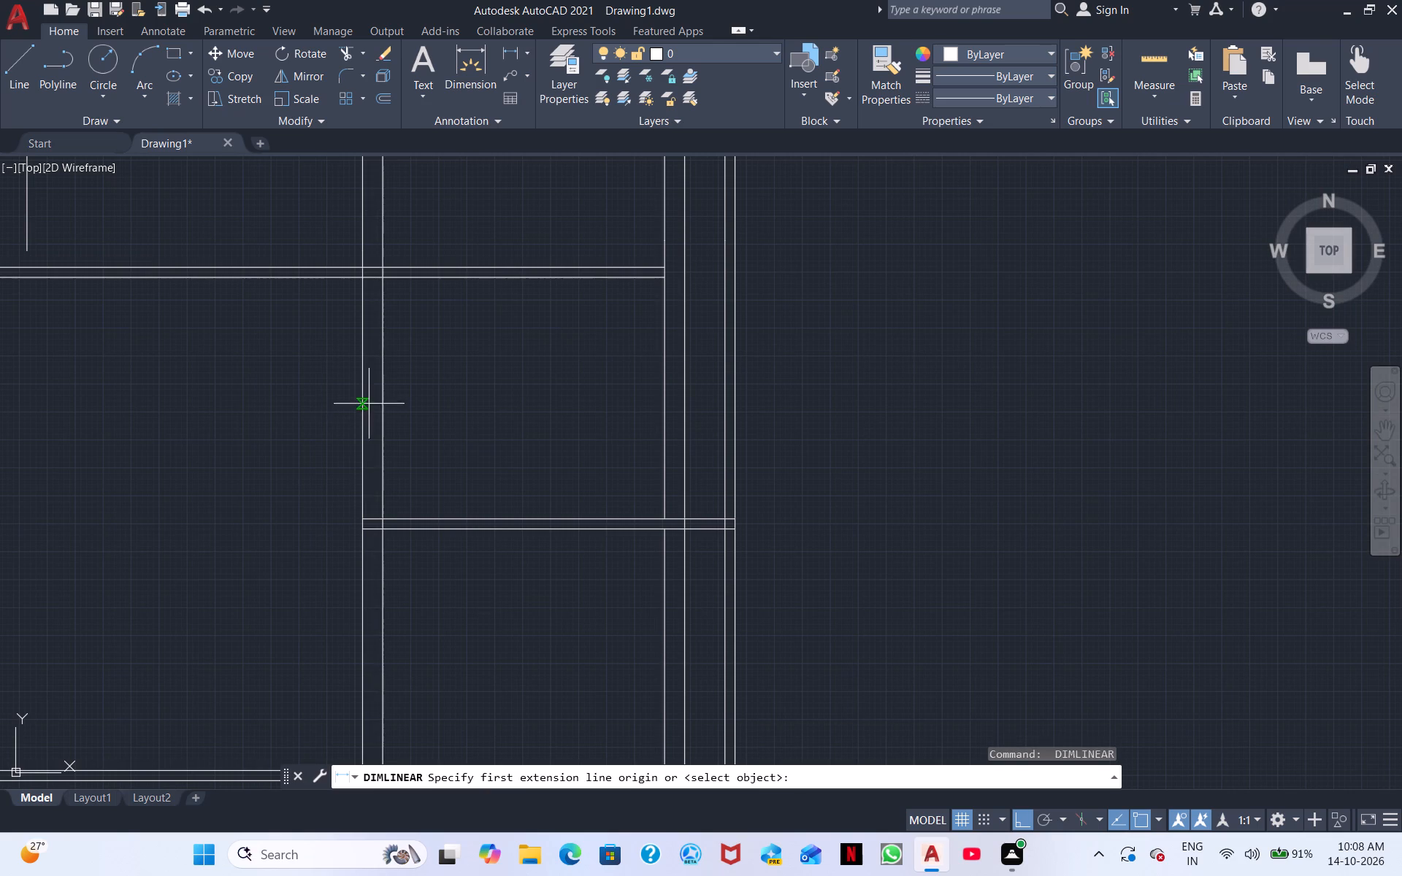
scroll(444, 396, down, 1)
scroll(444, 396, up, 1)
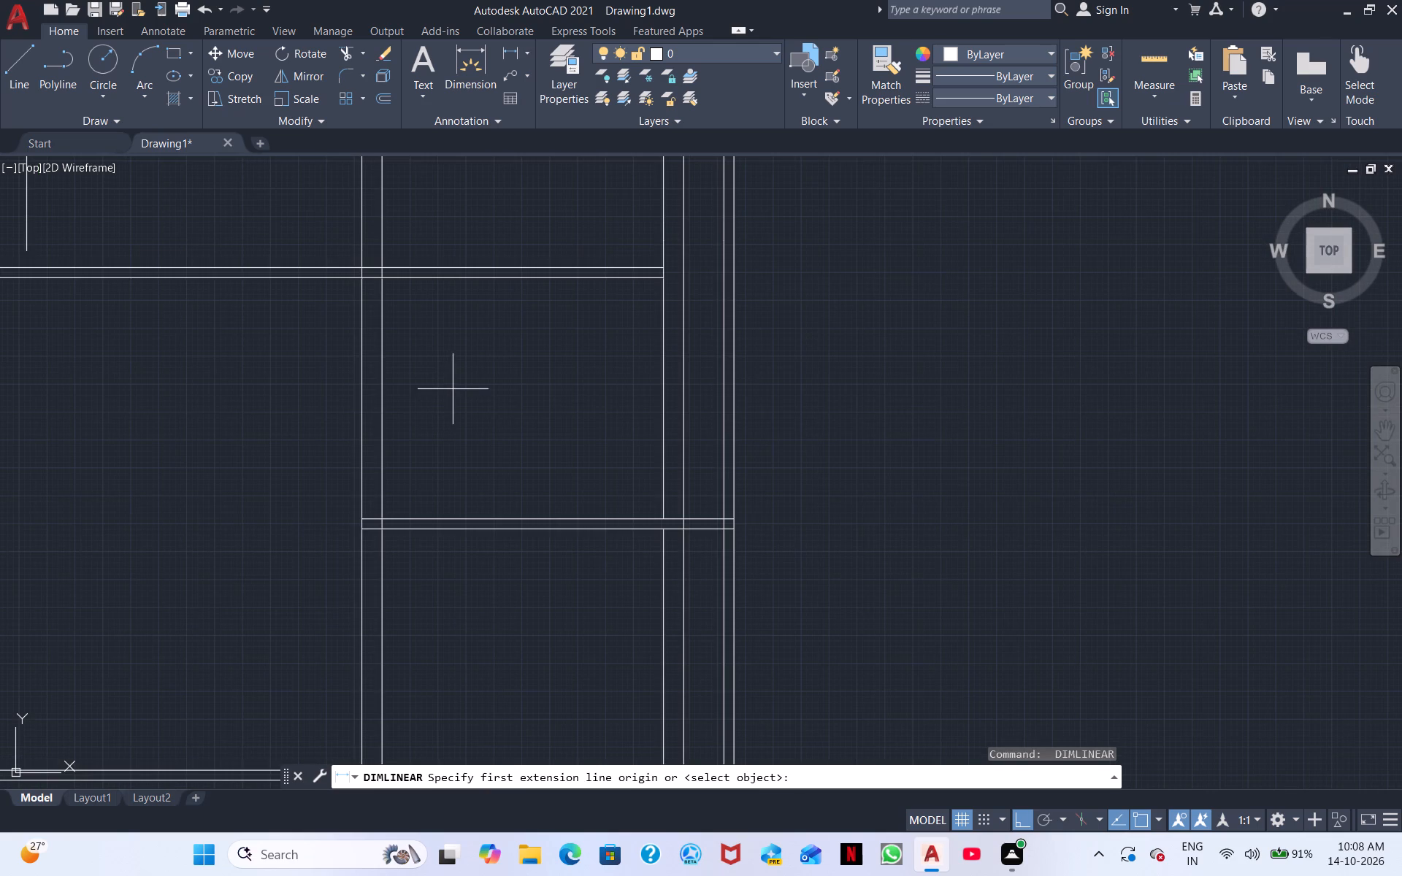
middle_drag(456, 387, 475, 374)
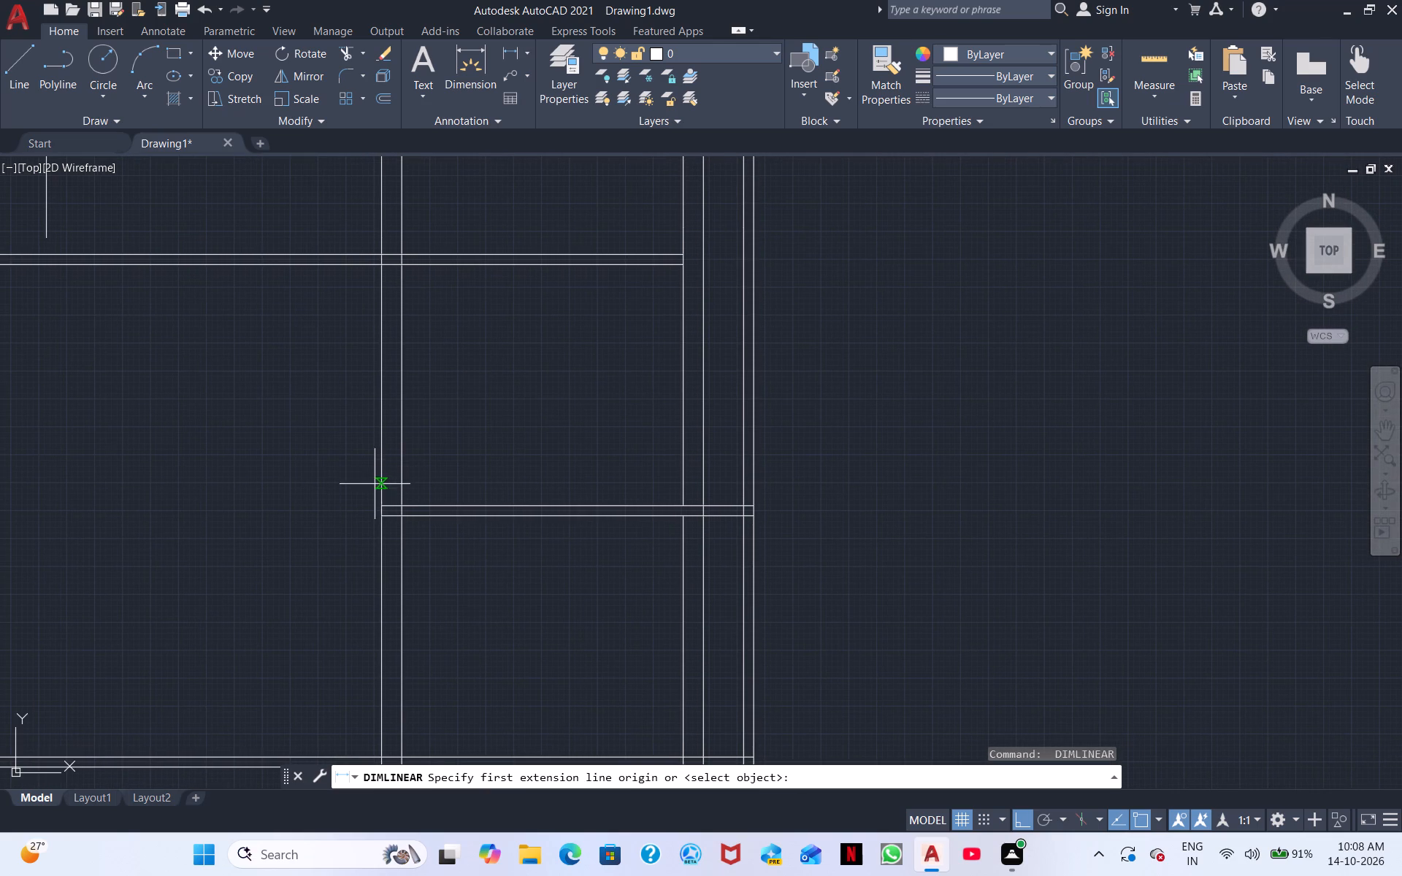
scroll(346, 511, up, 1)
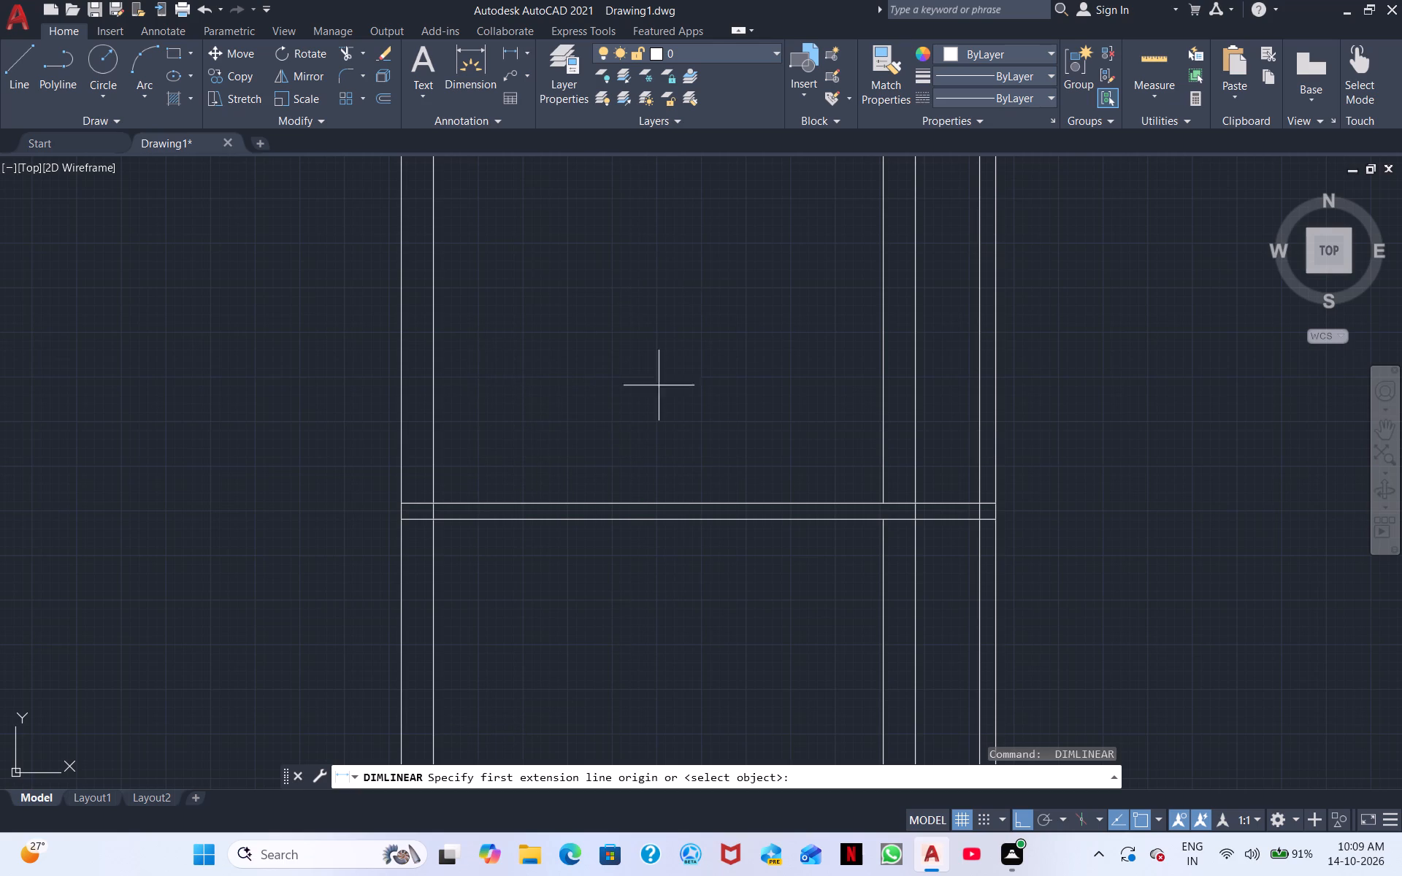
scroll(679, 433, down, 1)
middle_drag(712, 378, 705, 453)
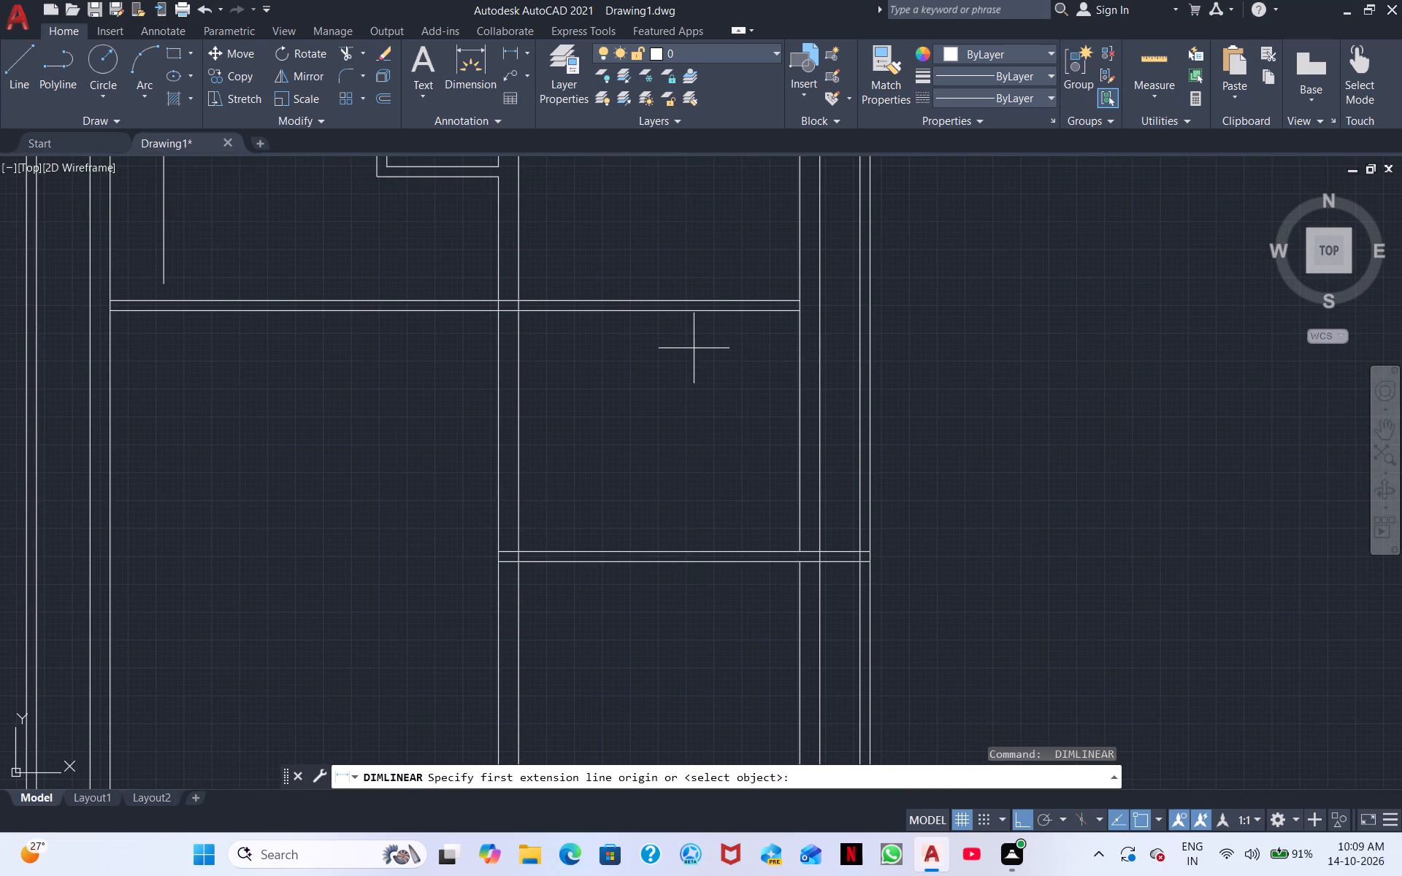
click(699, 310)
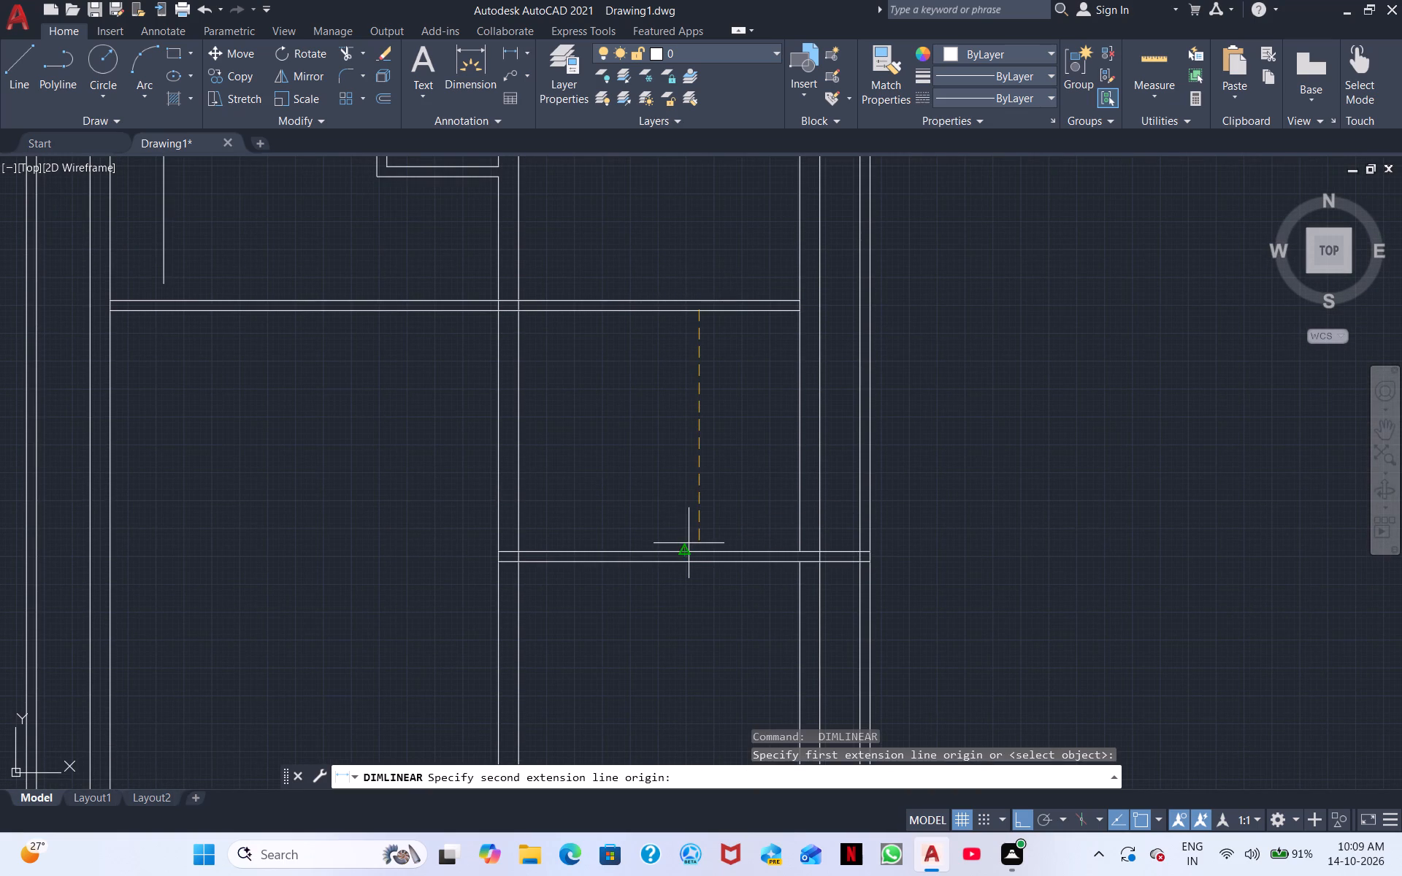
click(699, 547)
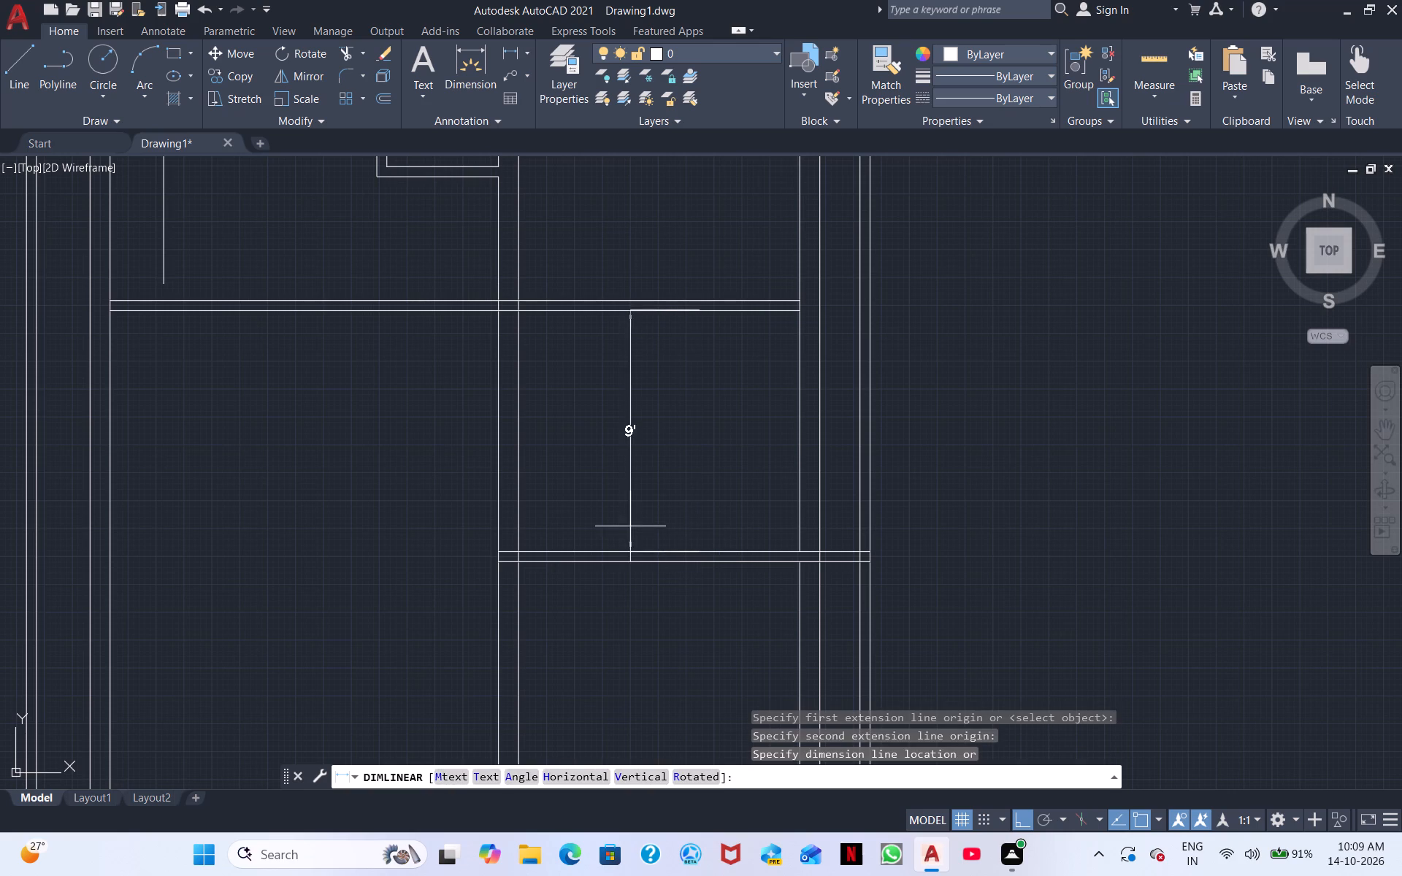
scroll(679, 524, up, 2)
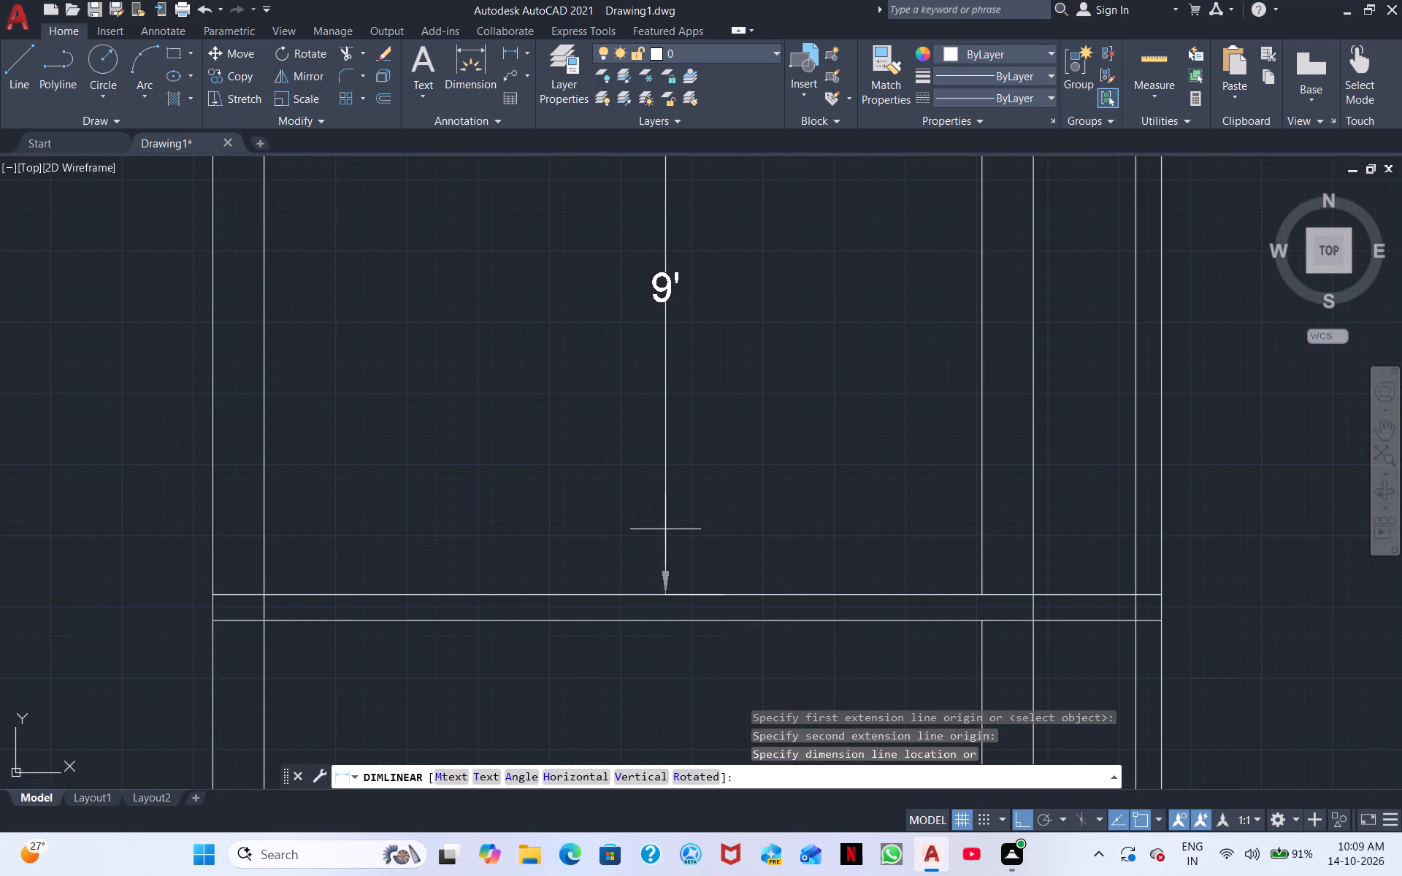
scroll(664, 531, down, 2)
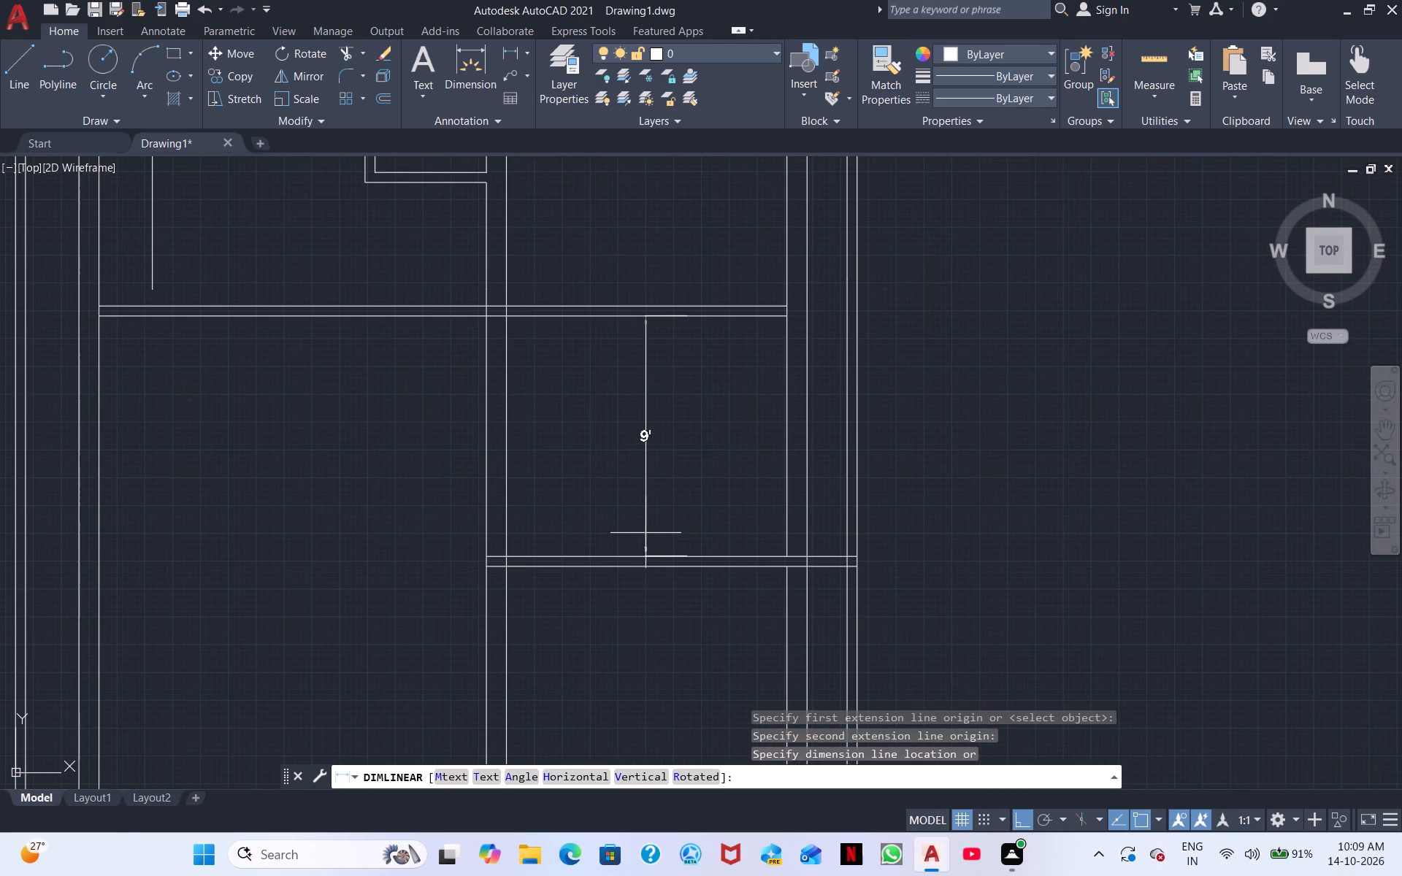
key(Escape)
Erase both lines of the short eastern horizontal wall south of the second horizontal wall.
drag(634, 593, 627, 583)
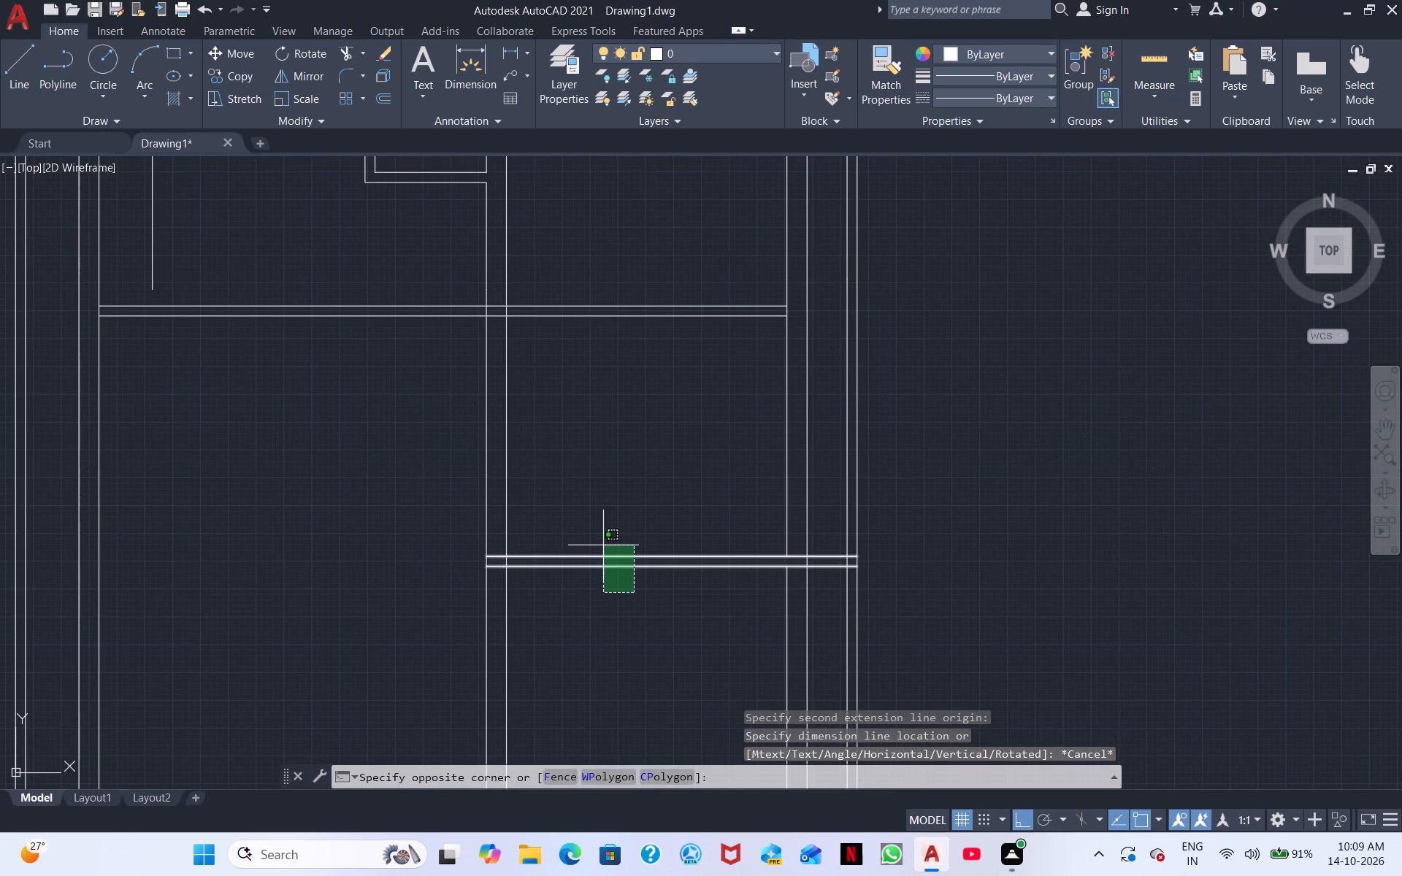
click(610, 550)
right_click(610, 550)
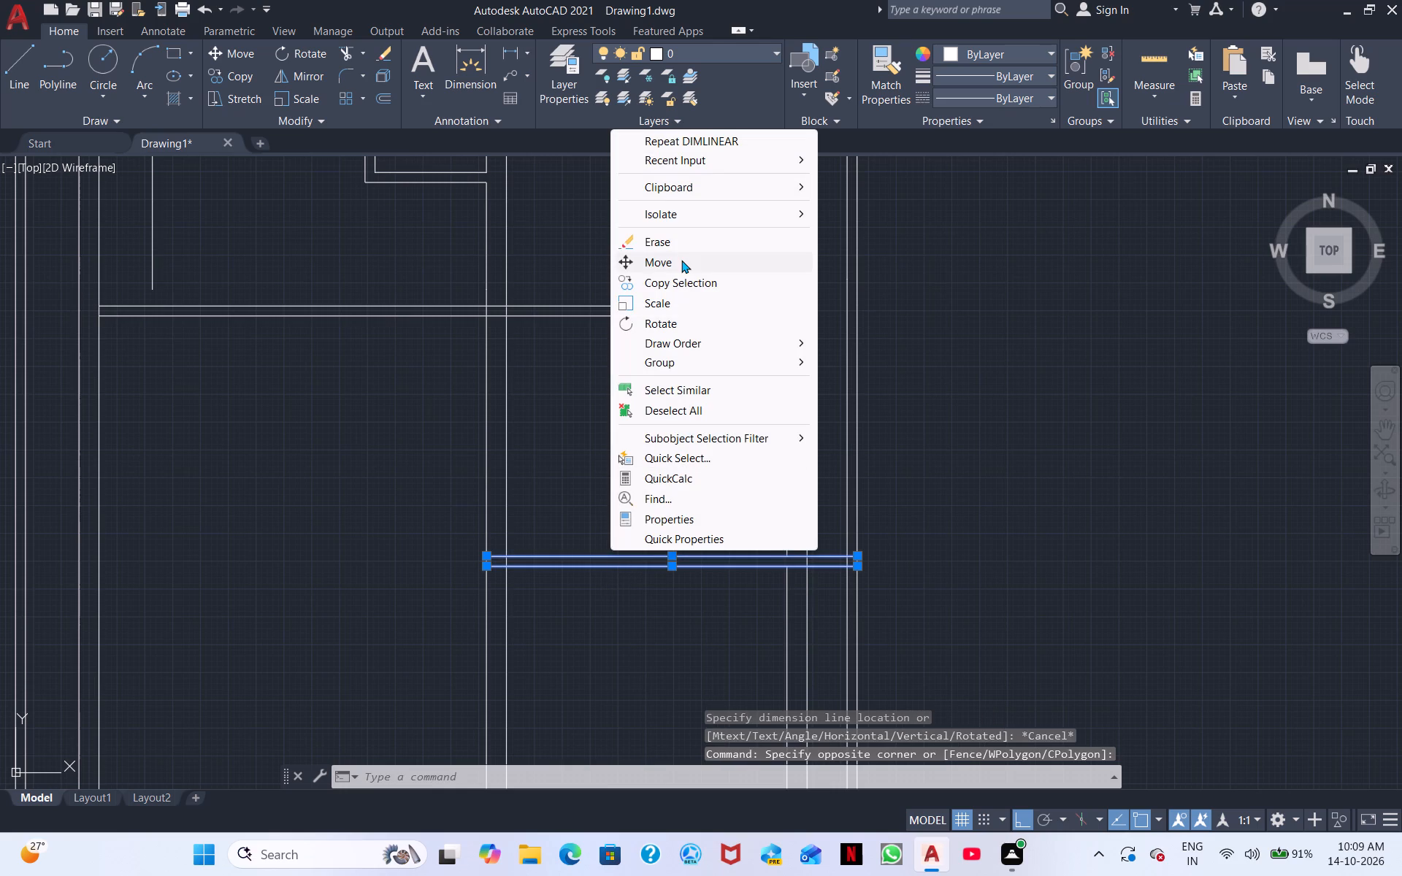
click(677, 247)
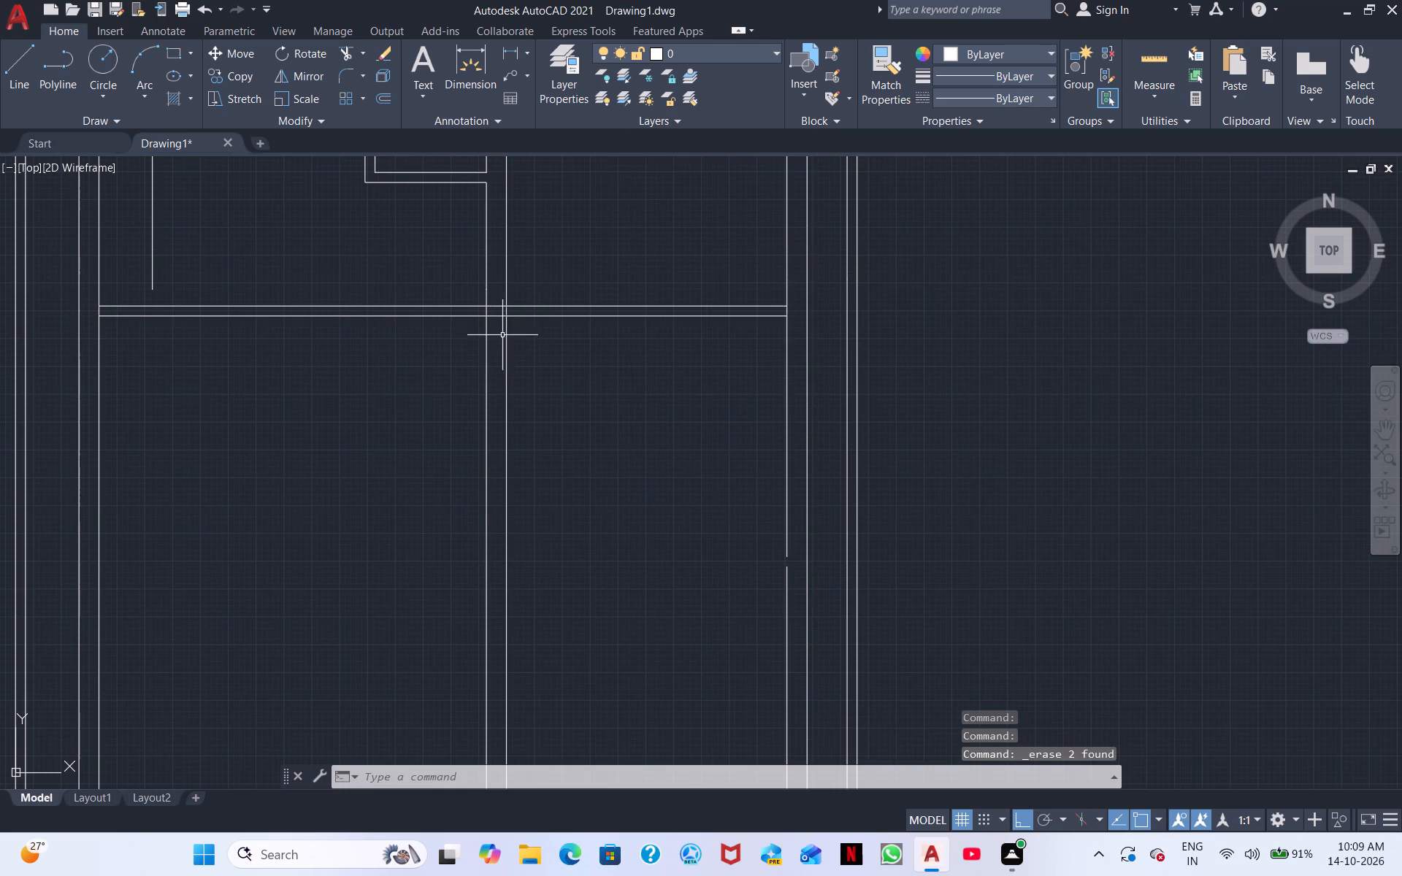
Trim the second horizontal wall's south line where it crosses the central vertical wall.
click(342, 55)
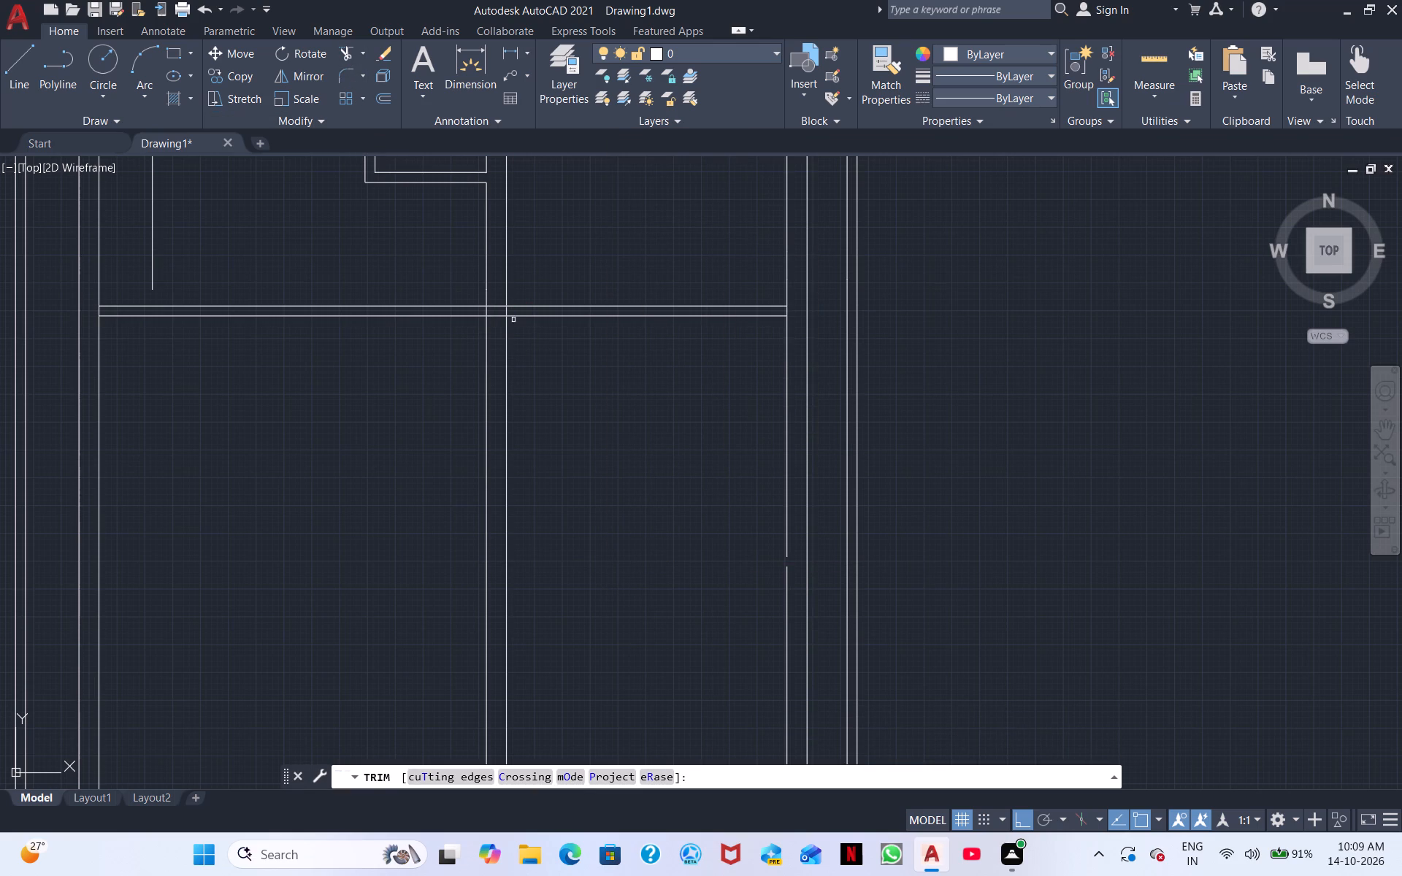
click(501, 315)
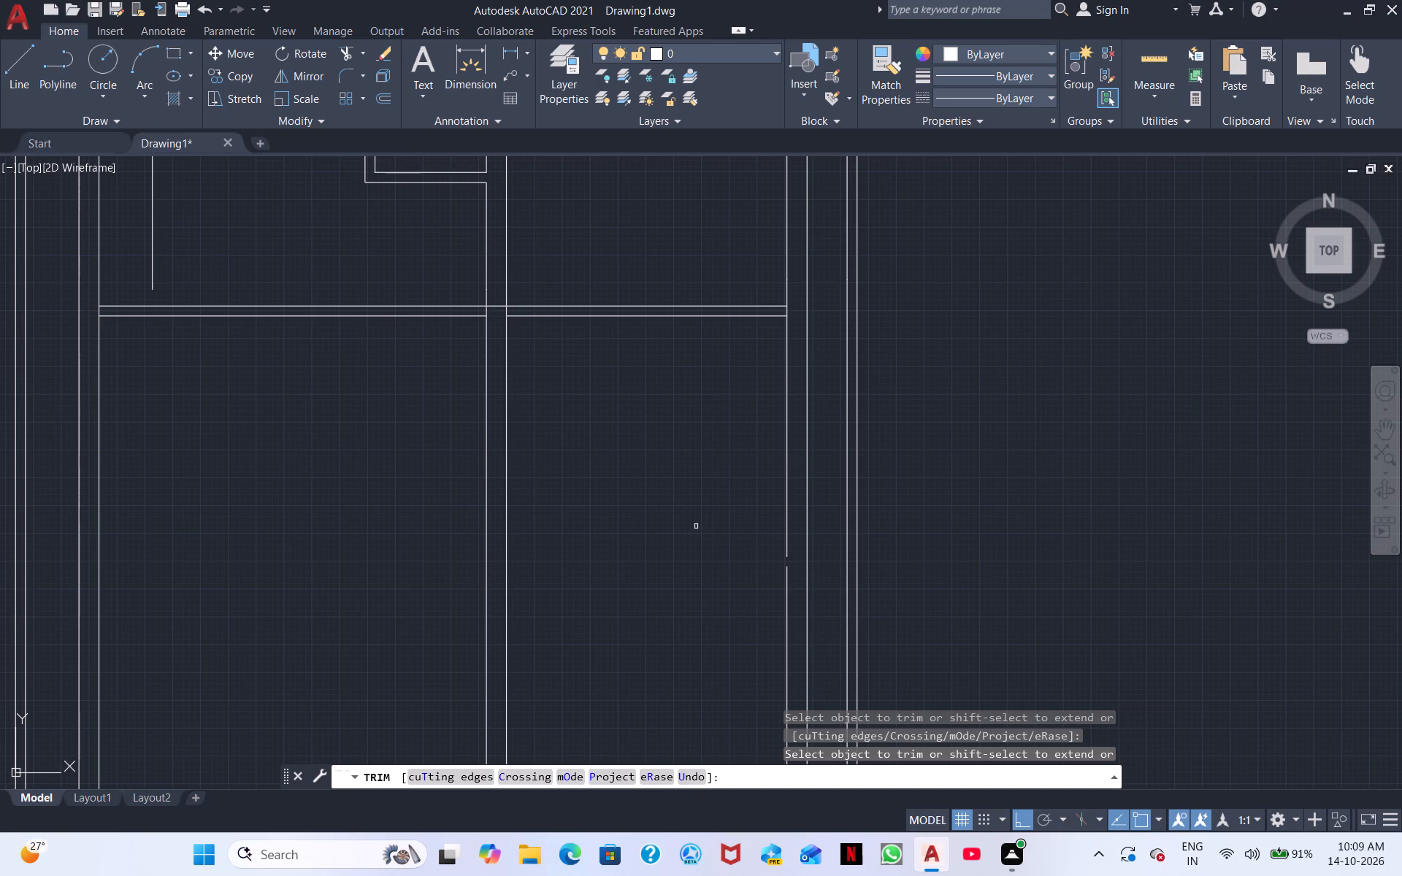
key(Escape)
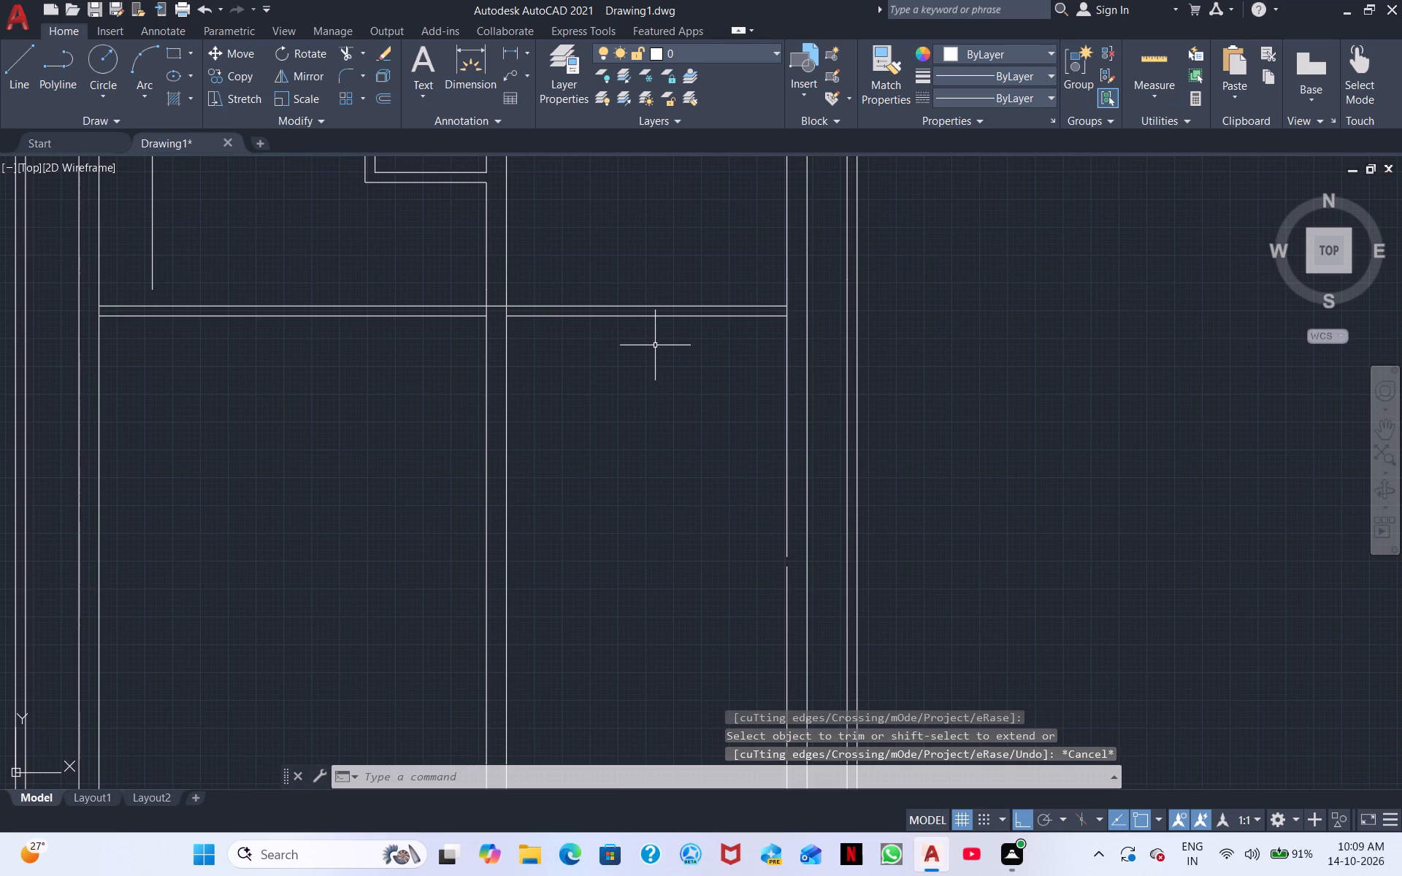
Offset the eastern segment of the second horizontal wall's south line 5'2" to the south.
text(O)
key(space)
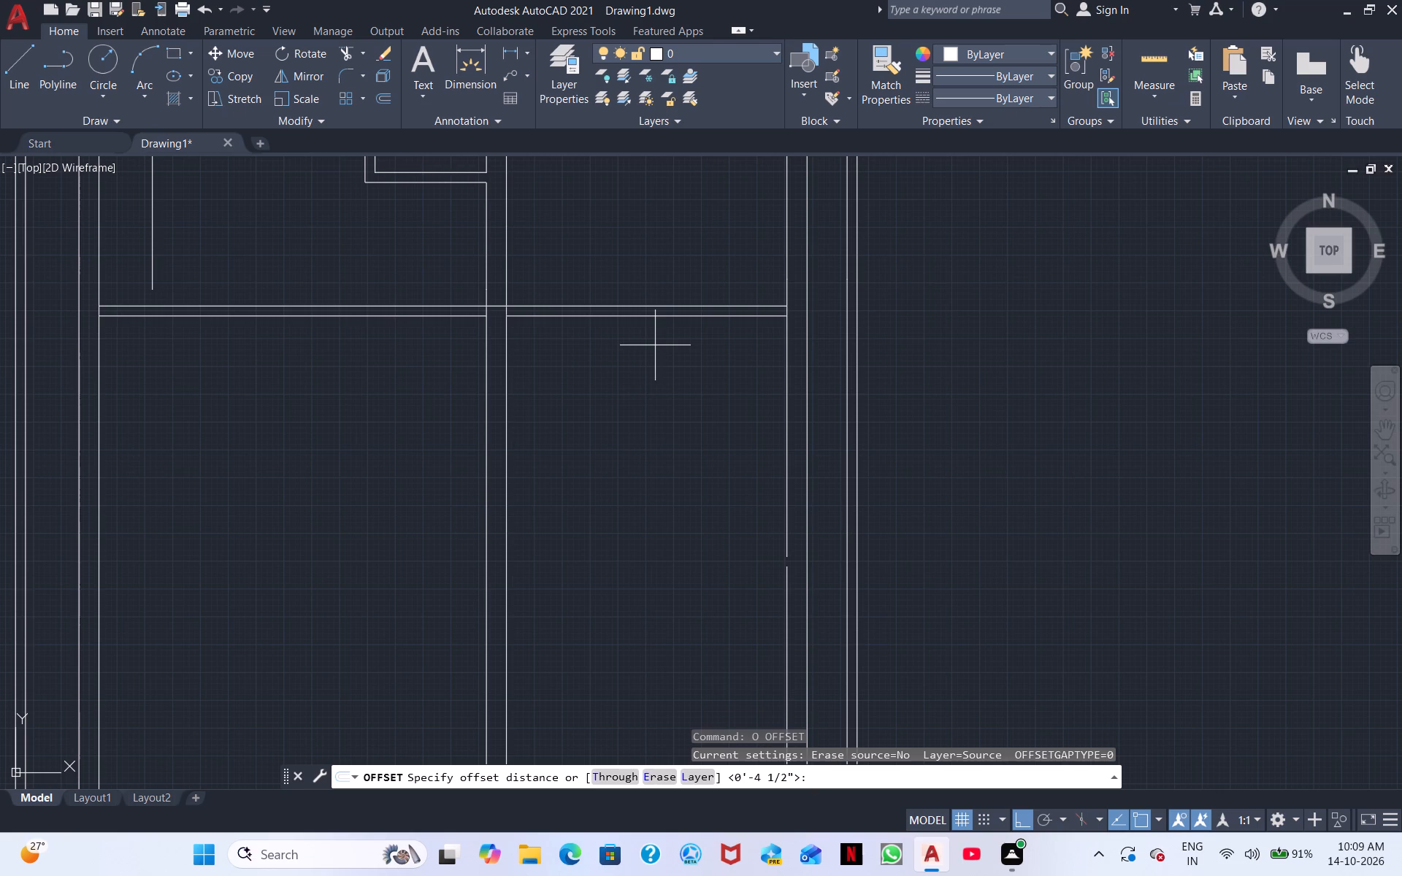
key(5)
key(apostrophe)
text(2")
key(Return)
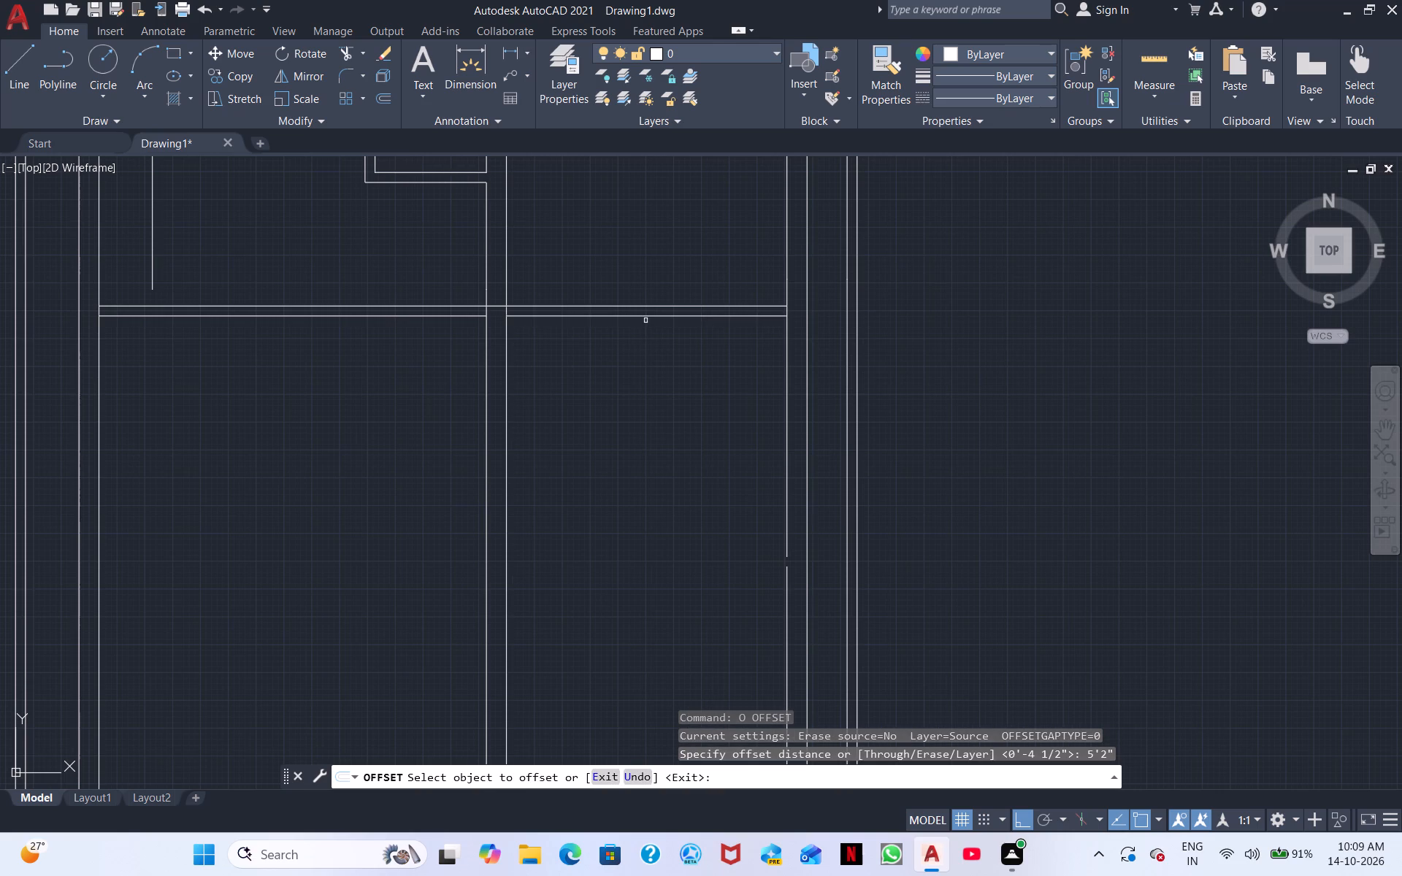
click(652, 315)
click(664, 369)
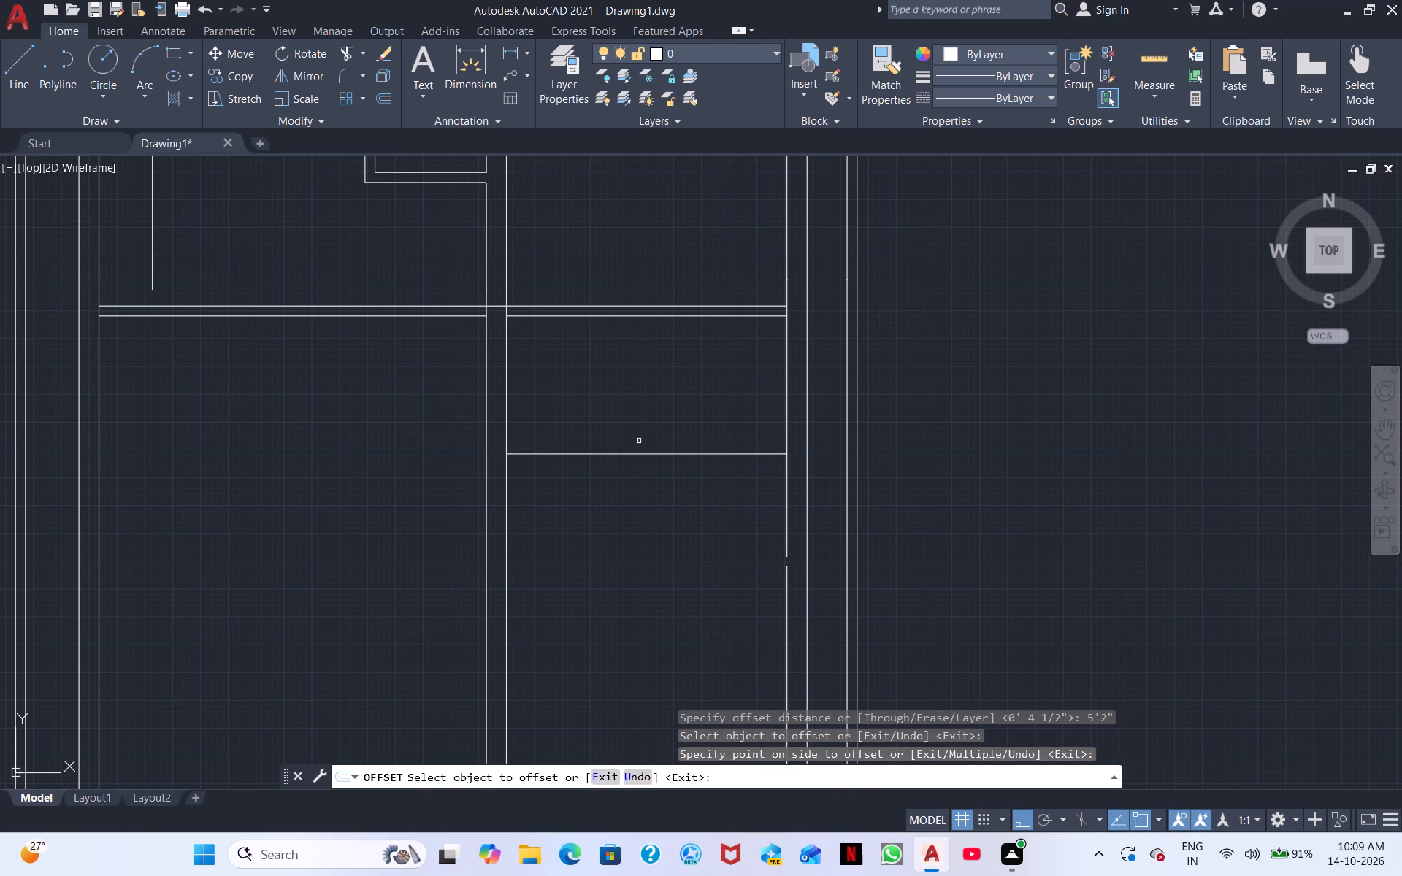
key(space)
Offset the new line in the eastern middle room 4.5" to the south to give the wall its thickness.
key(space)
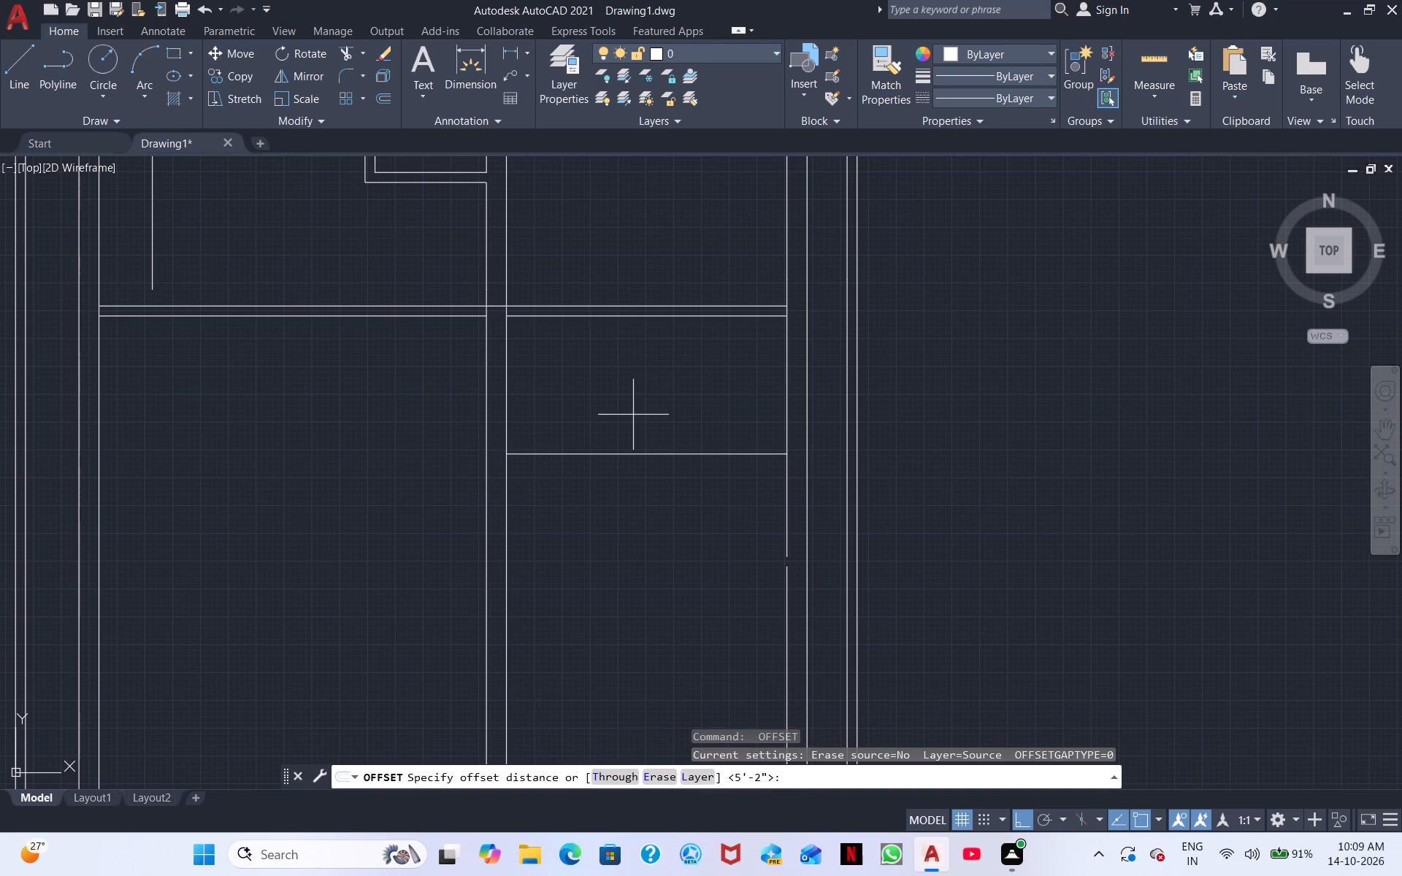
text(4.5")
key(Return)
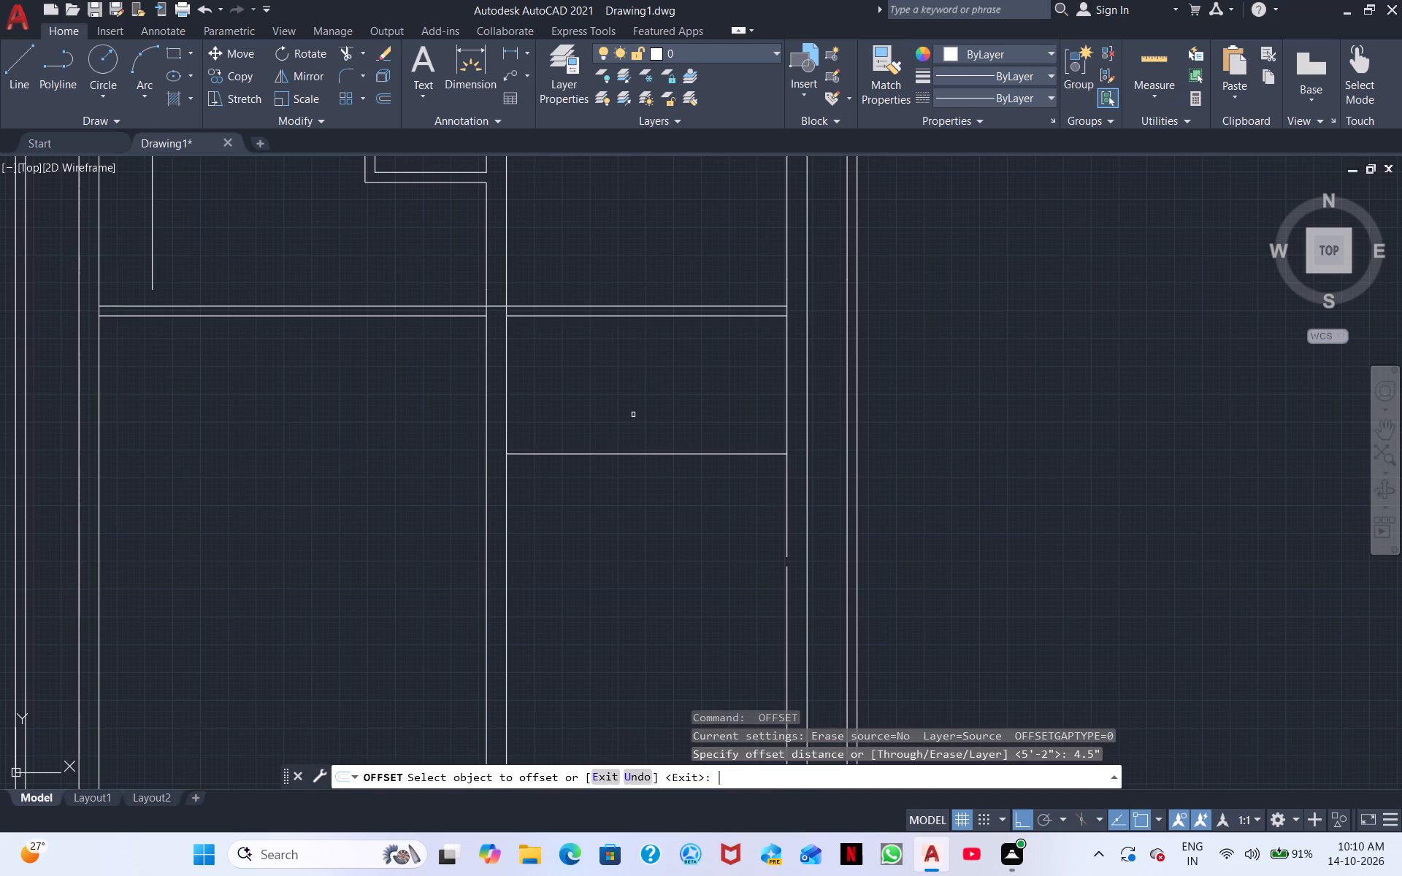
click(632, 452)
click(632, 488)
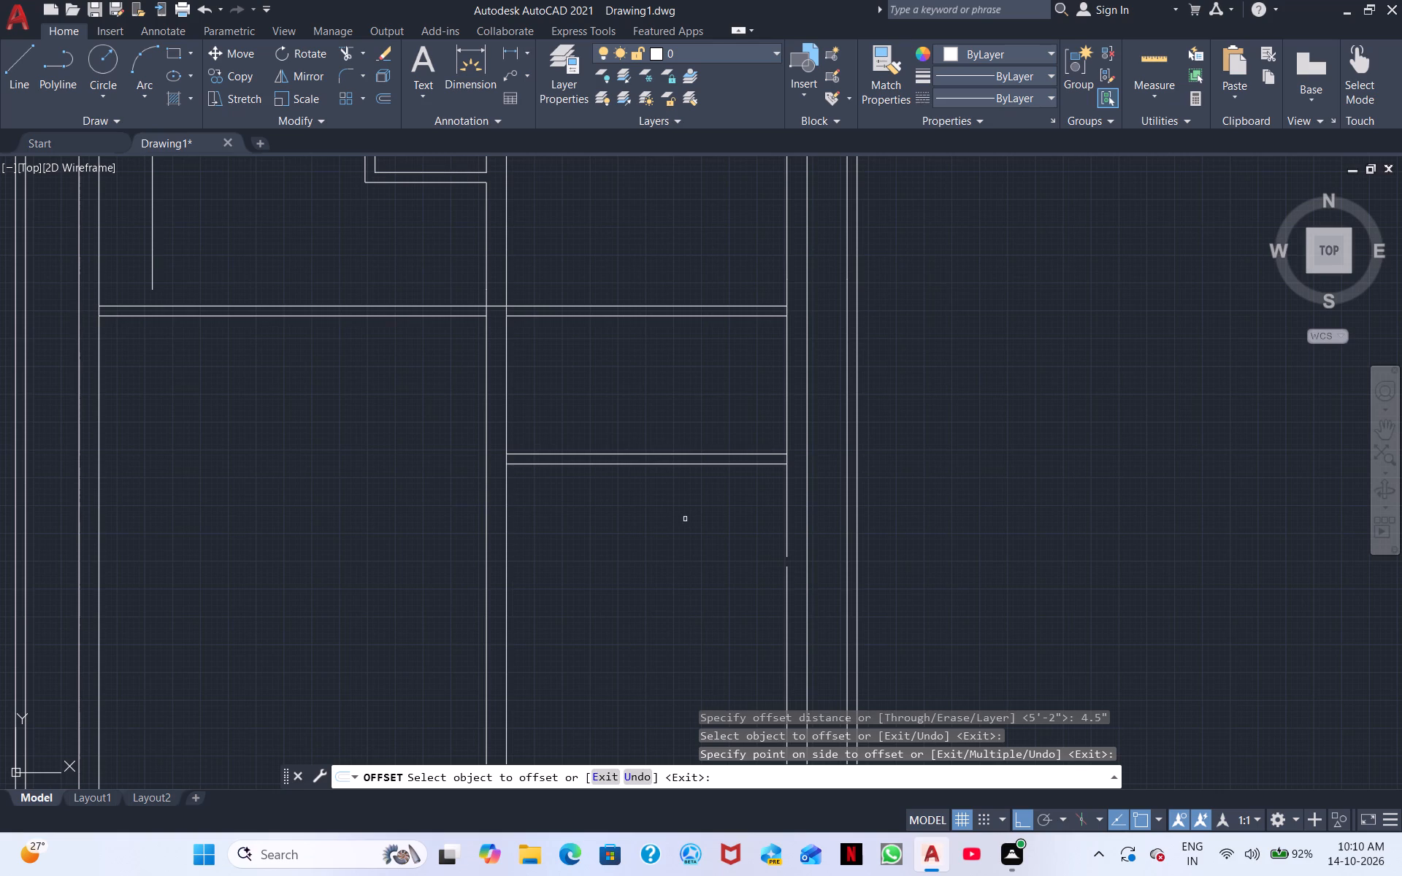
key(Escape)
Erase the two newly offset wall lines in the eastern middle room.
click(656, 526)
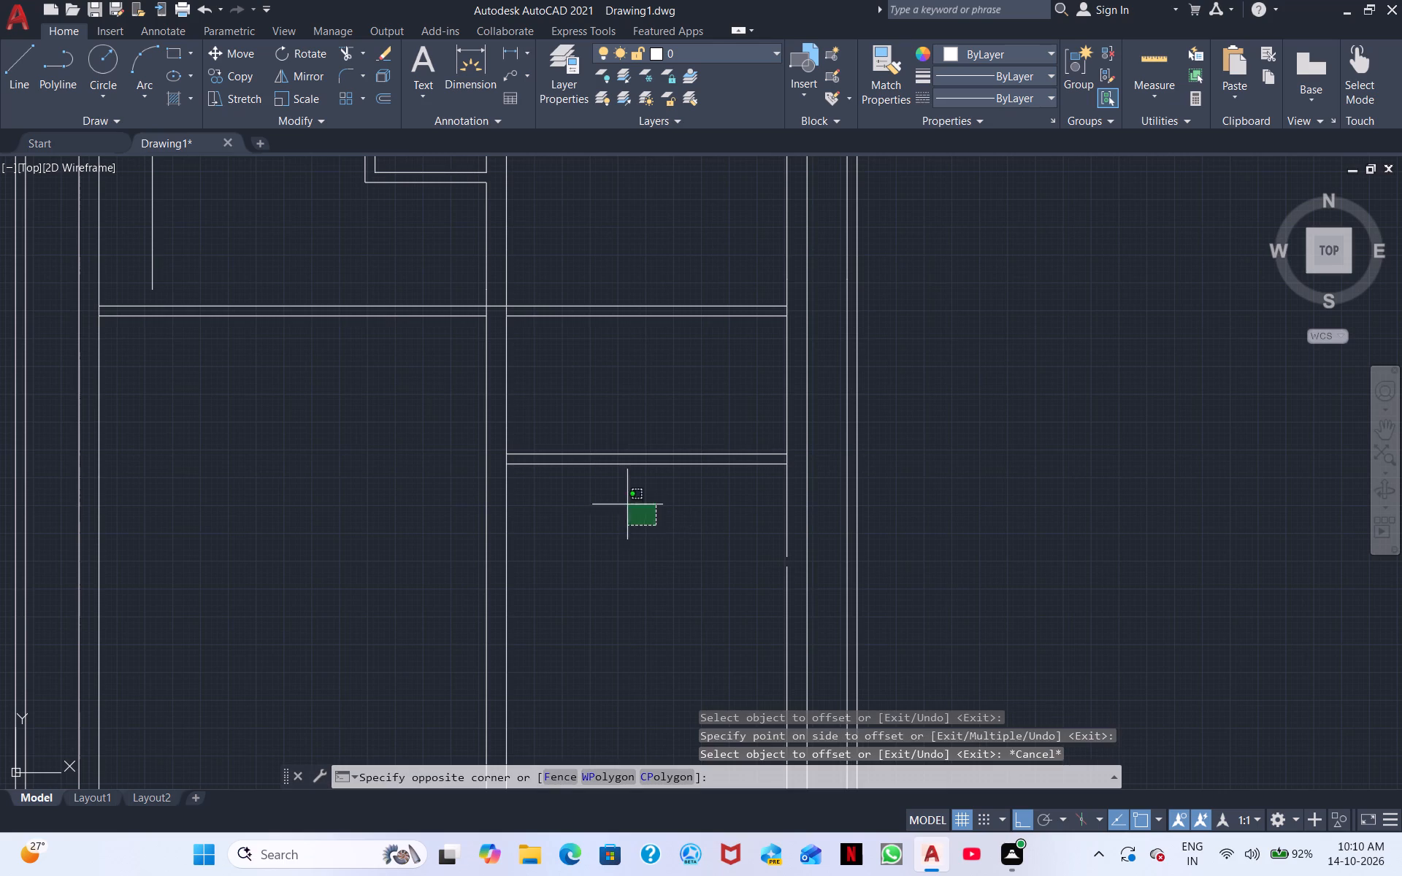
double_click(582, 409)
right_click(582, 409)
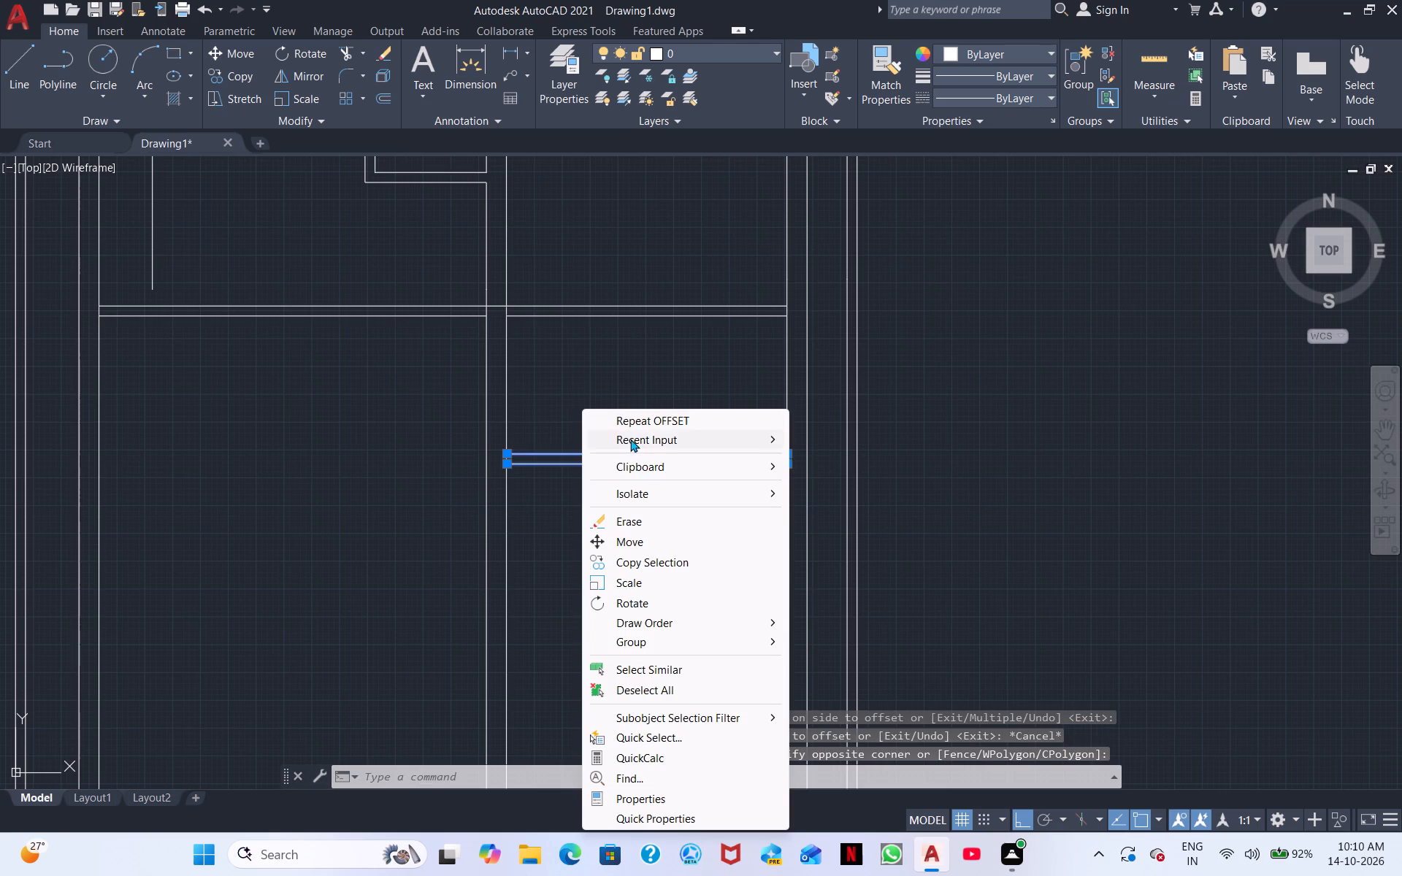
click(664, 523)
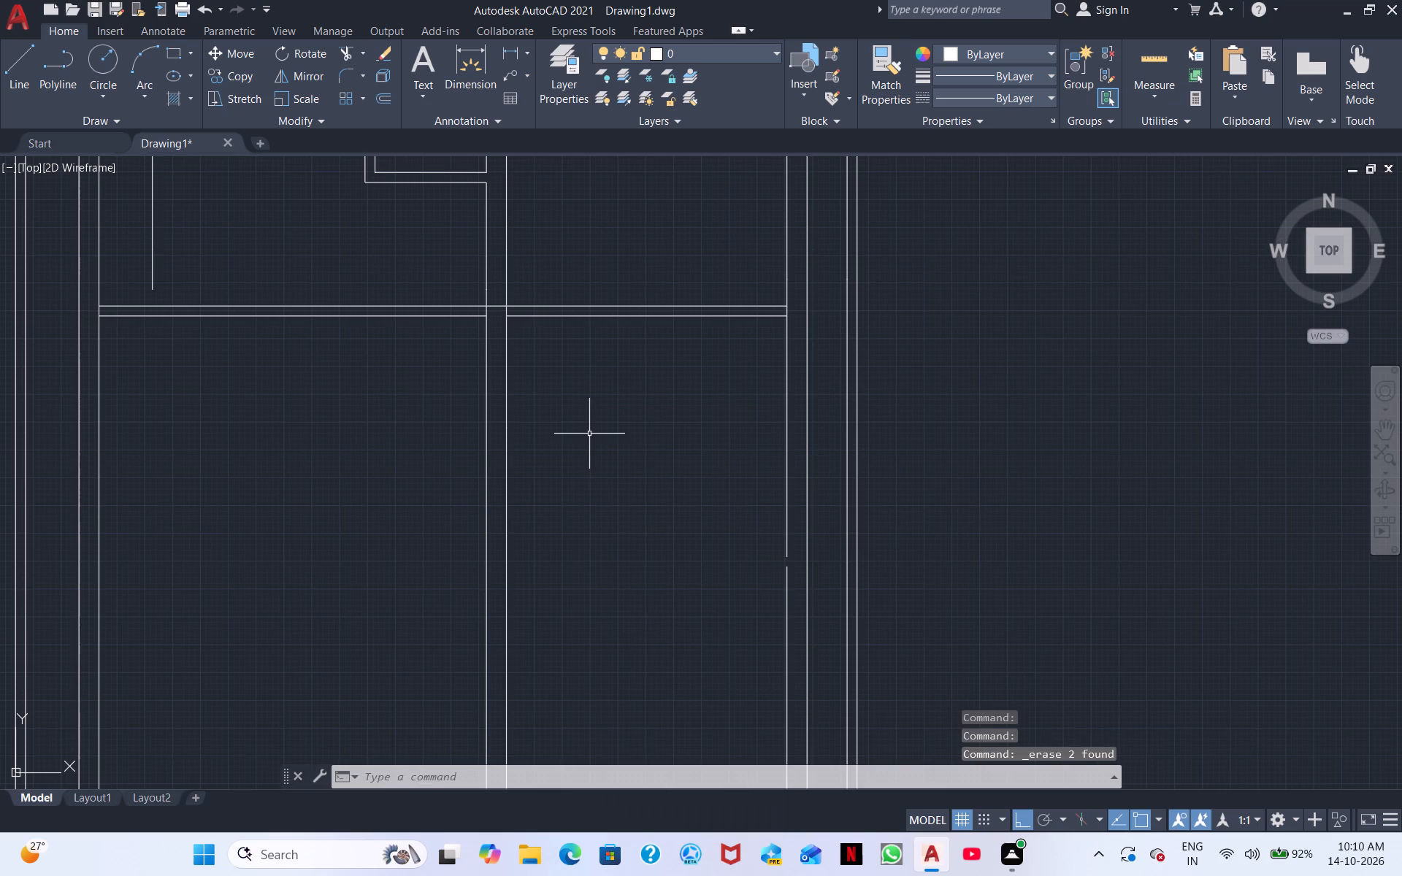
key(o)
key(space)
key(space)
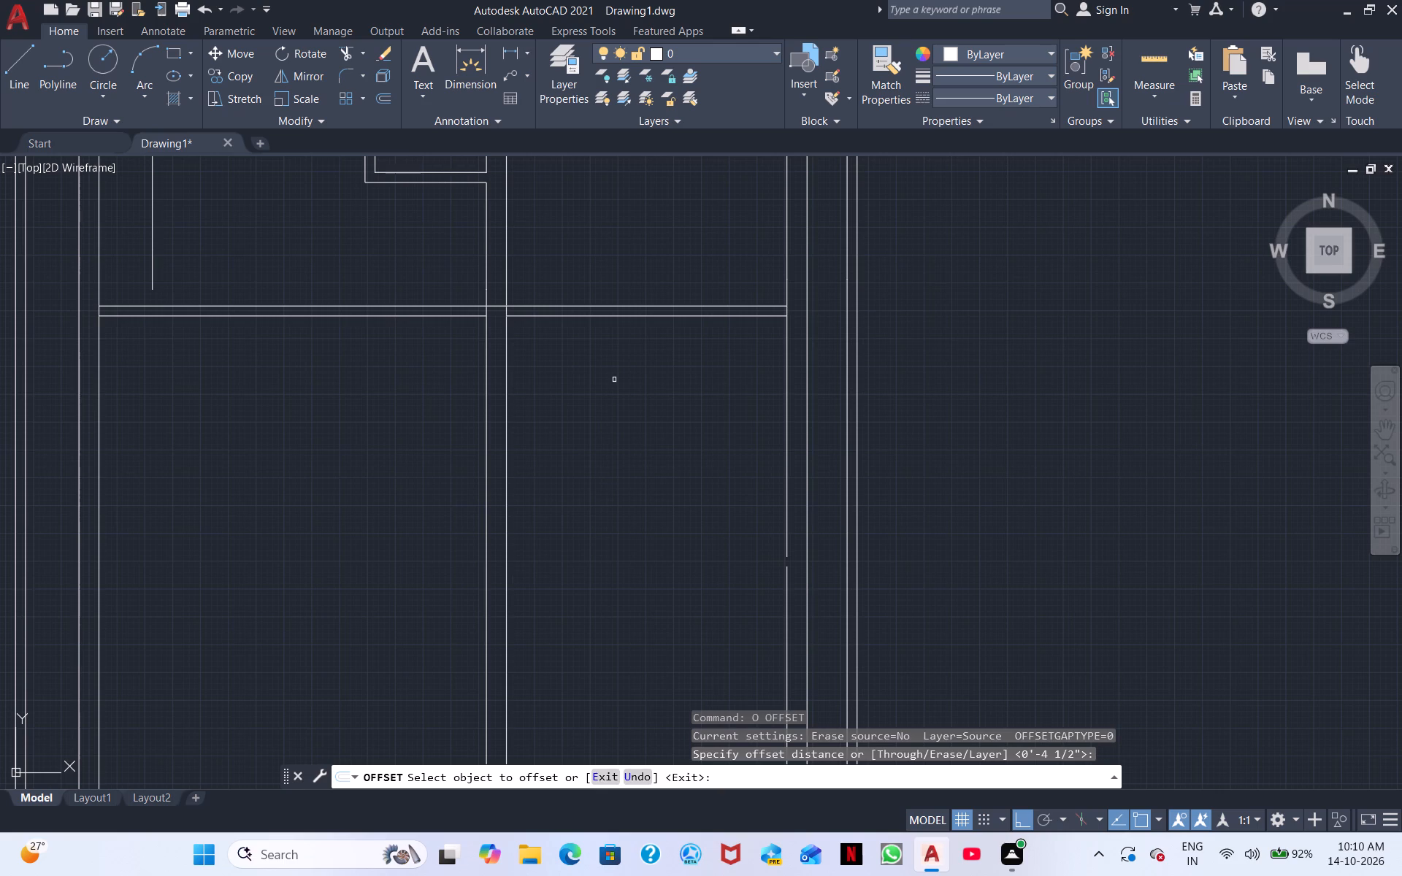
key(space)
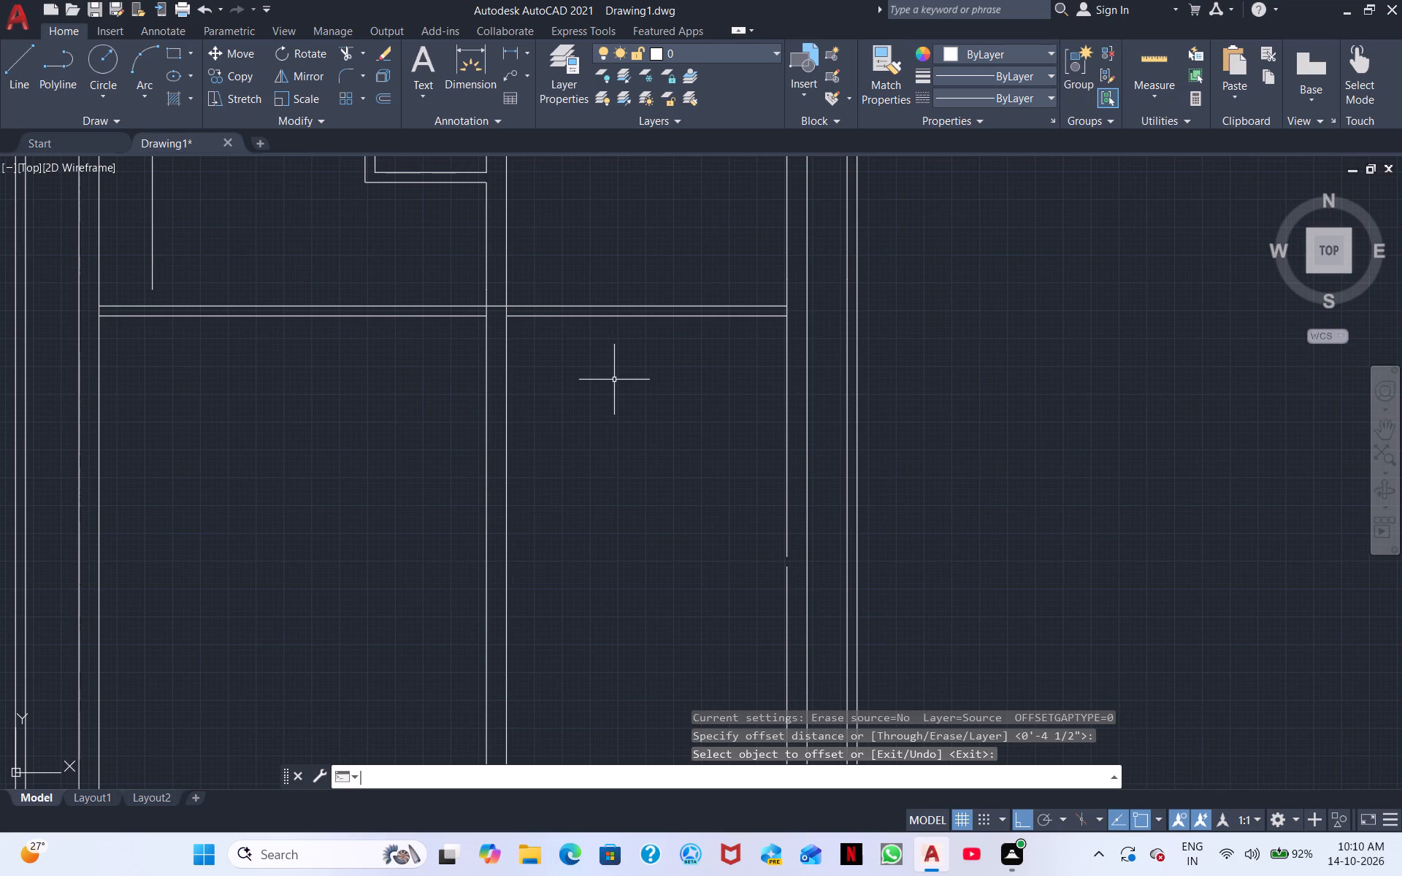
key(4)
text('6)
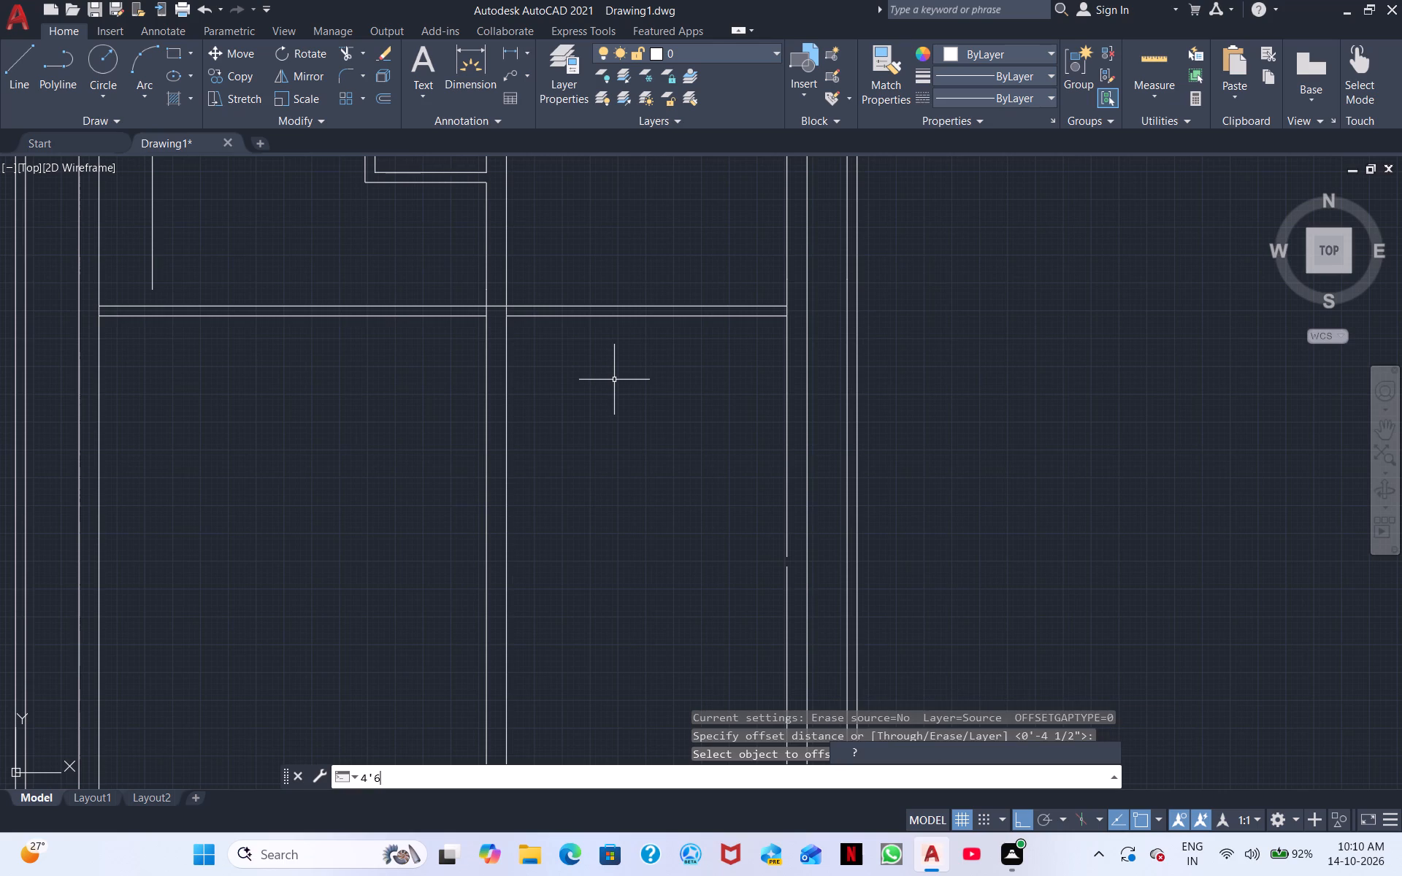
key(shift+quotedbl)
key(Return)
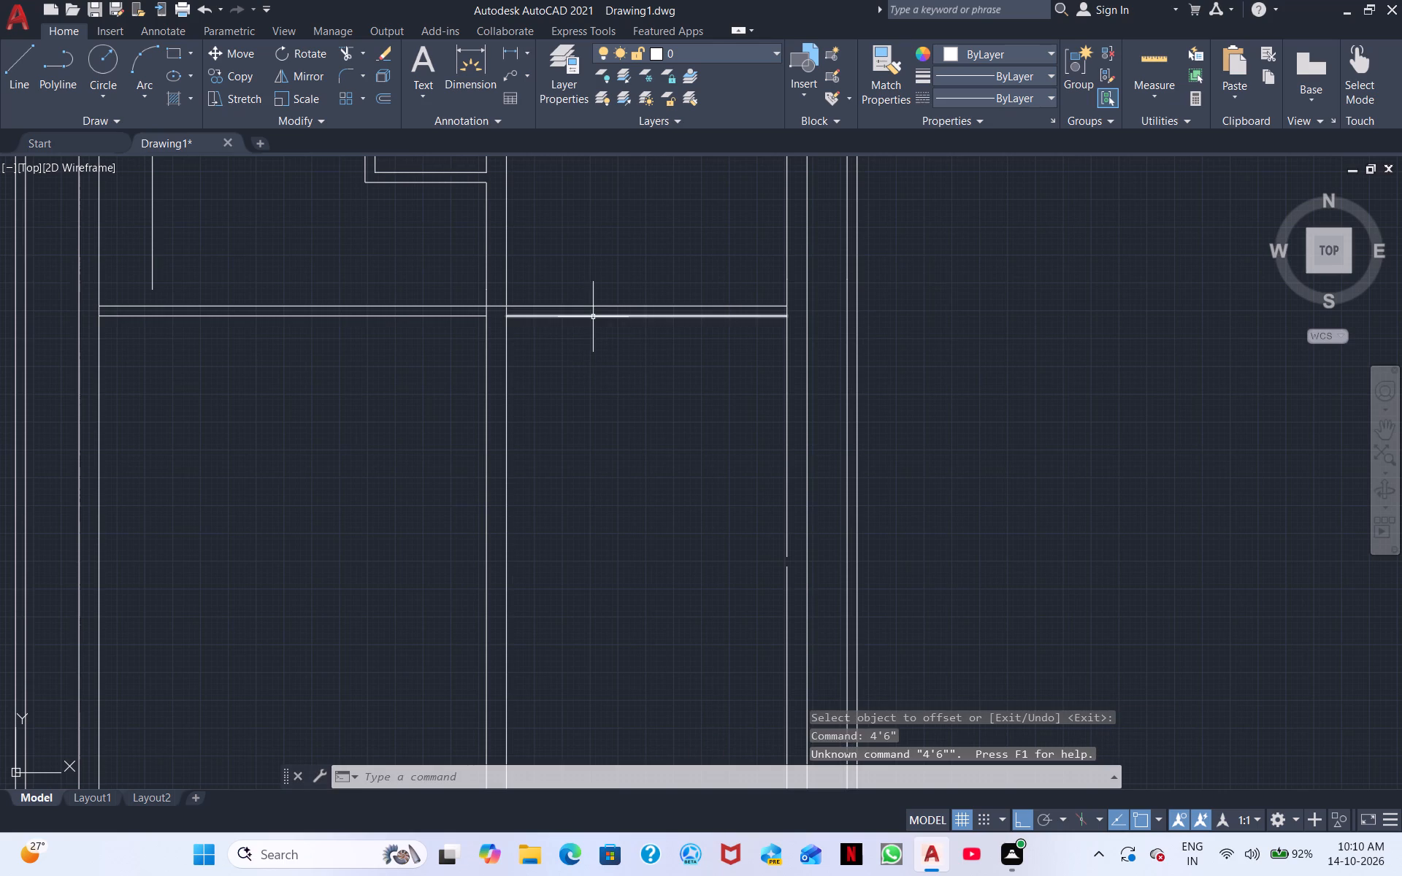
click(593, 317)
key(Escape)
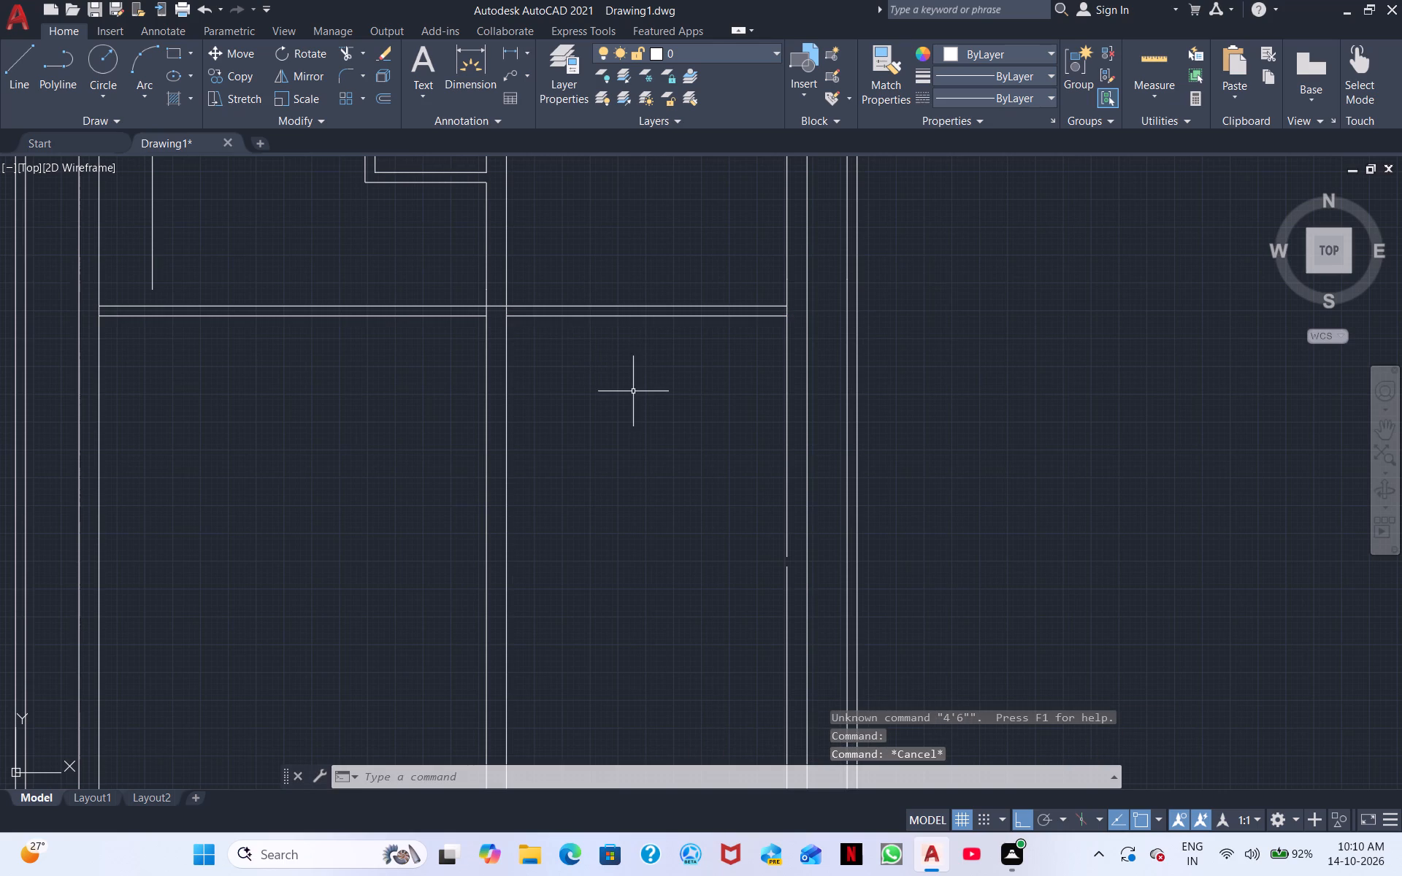
Offset the eastern segment of the second horizontal wall's south line 4'6" to the south.
text(O)
key(space)
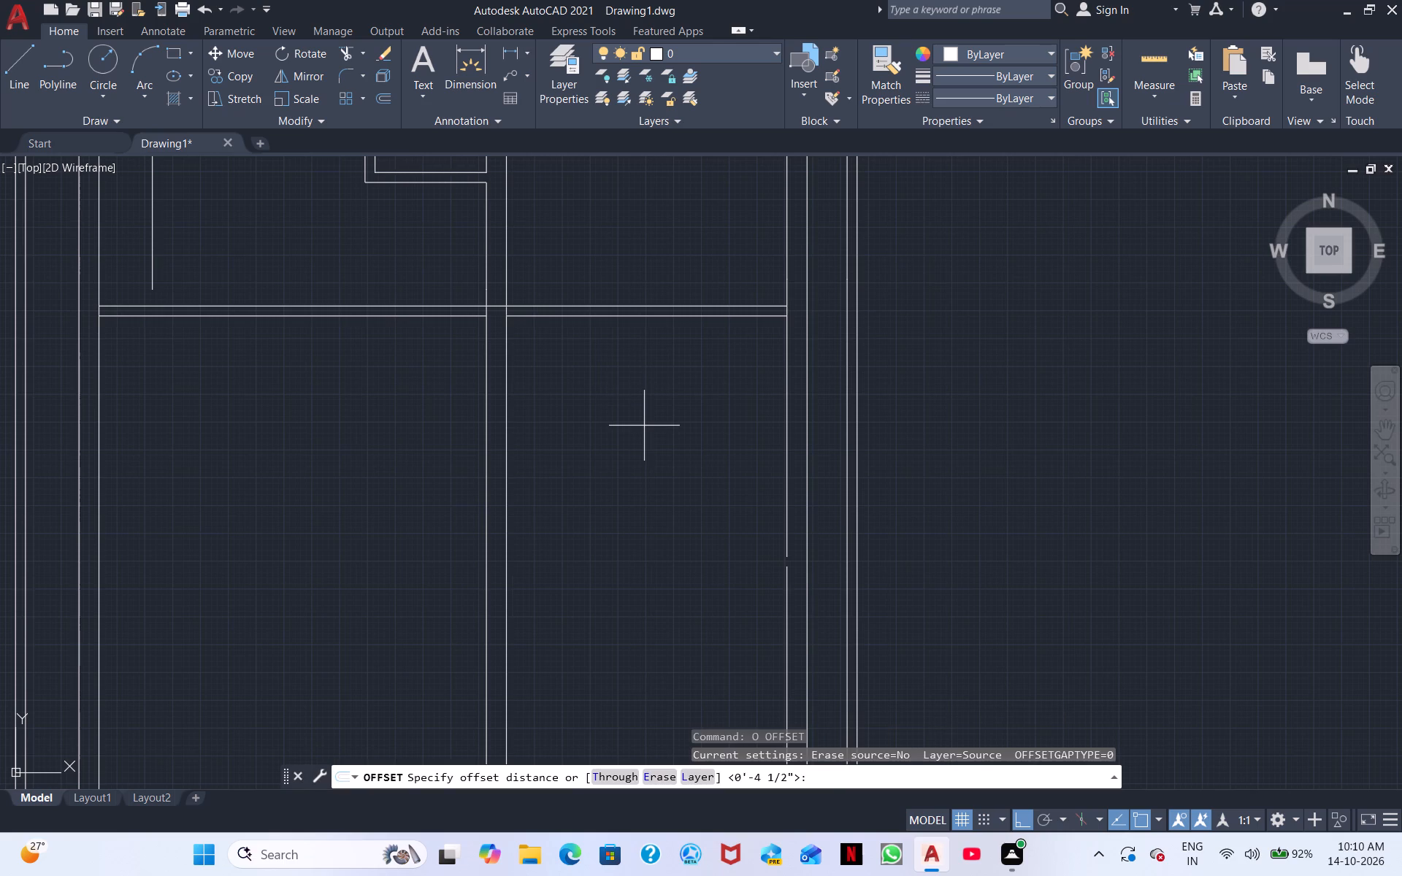
key(4)
text('6")
key(Return)
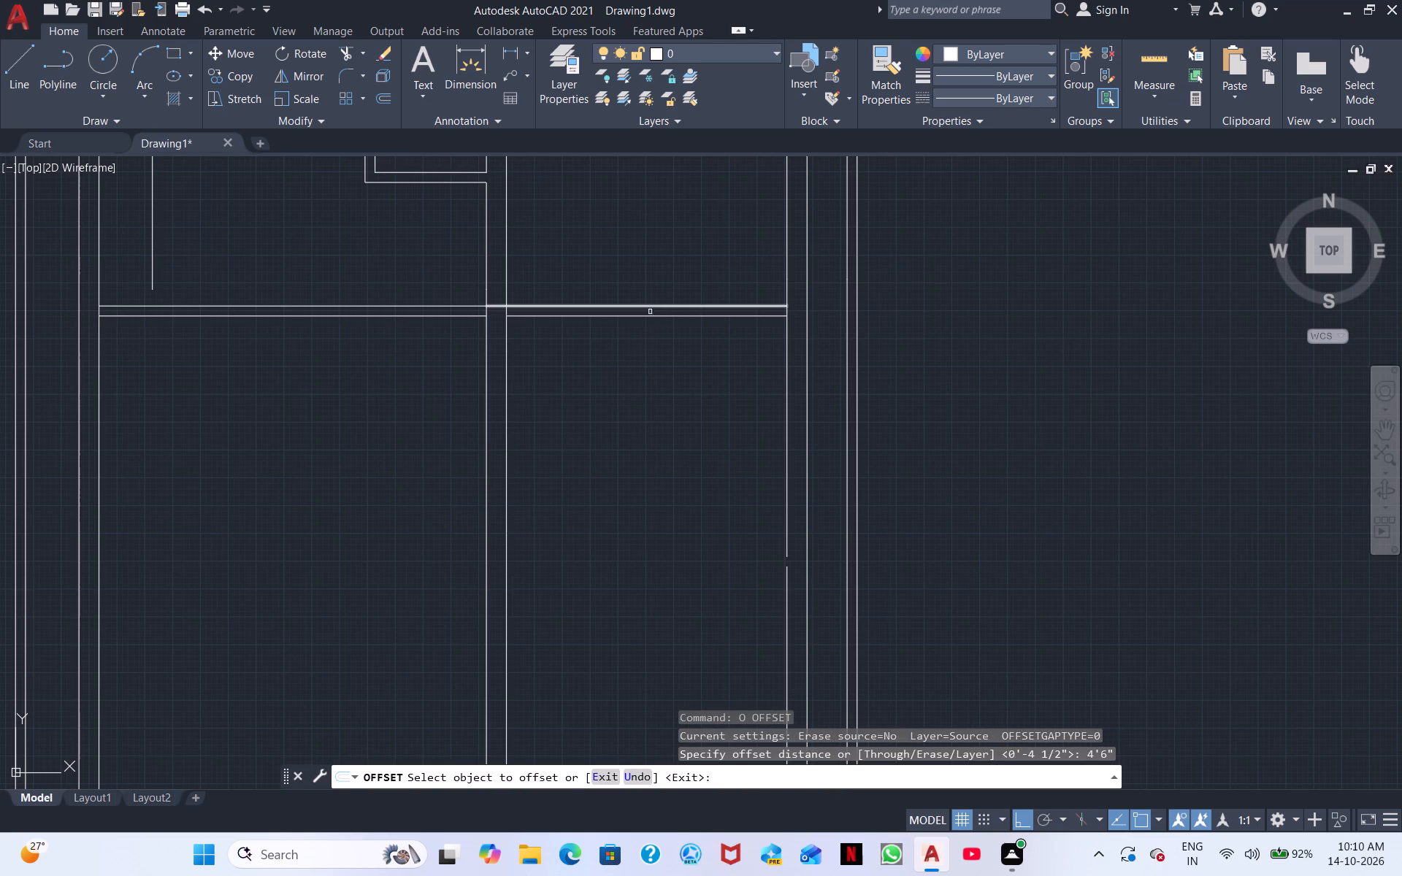
click(648, 315)
click(648, 397)
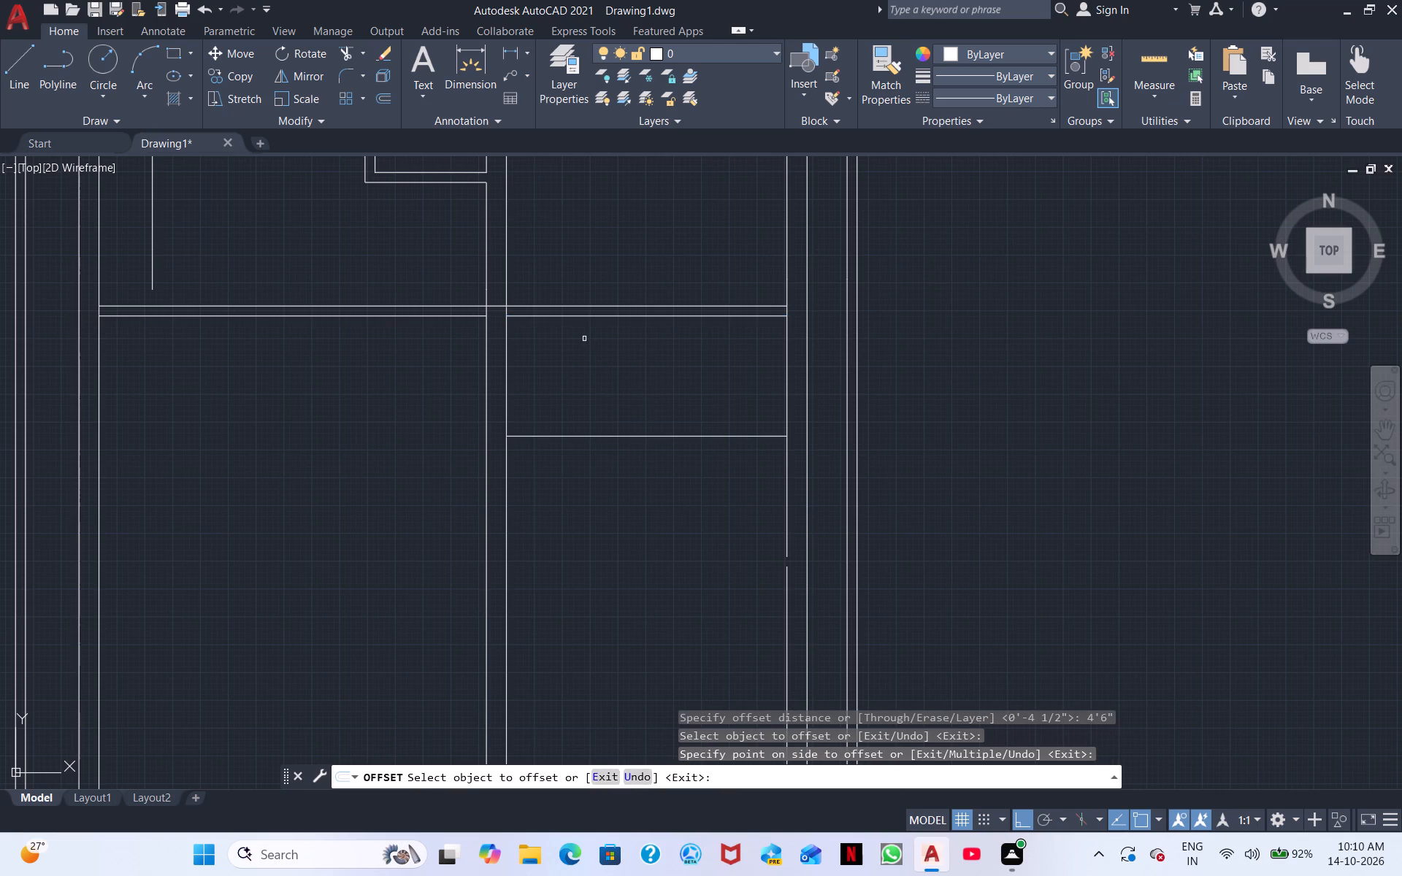
key(space)
Offset the new eastern line 4.5" to the south to complete the partition wall.
key(space)
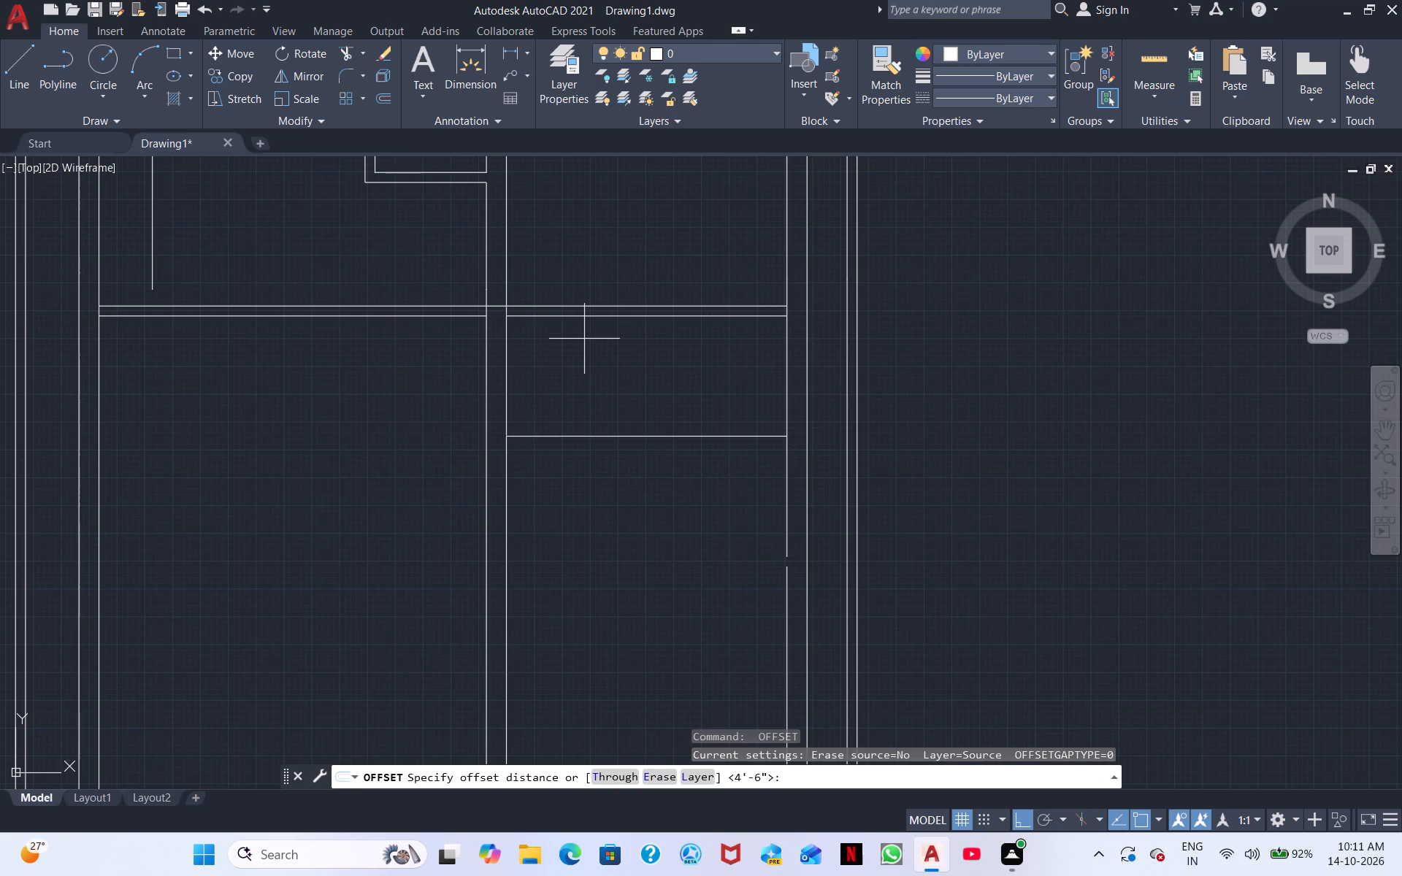
text(4.5)
key(shift+quotedbl)
key(Return)
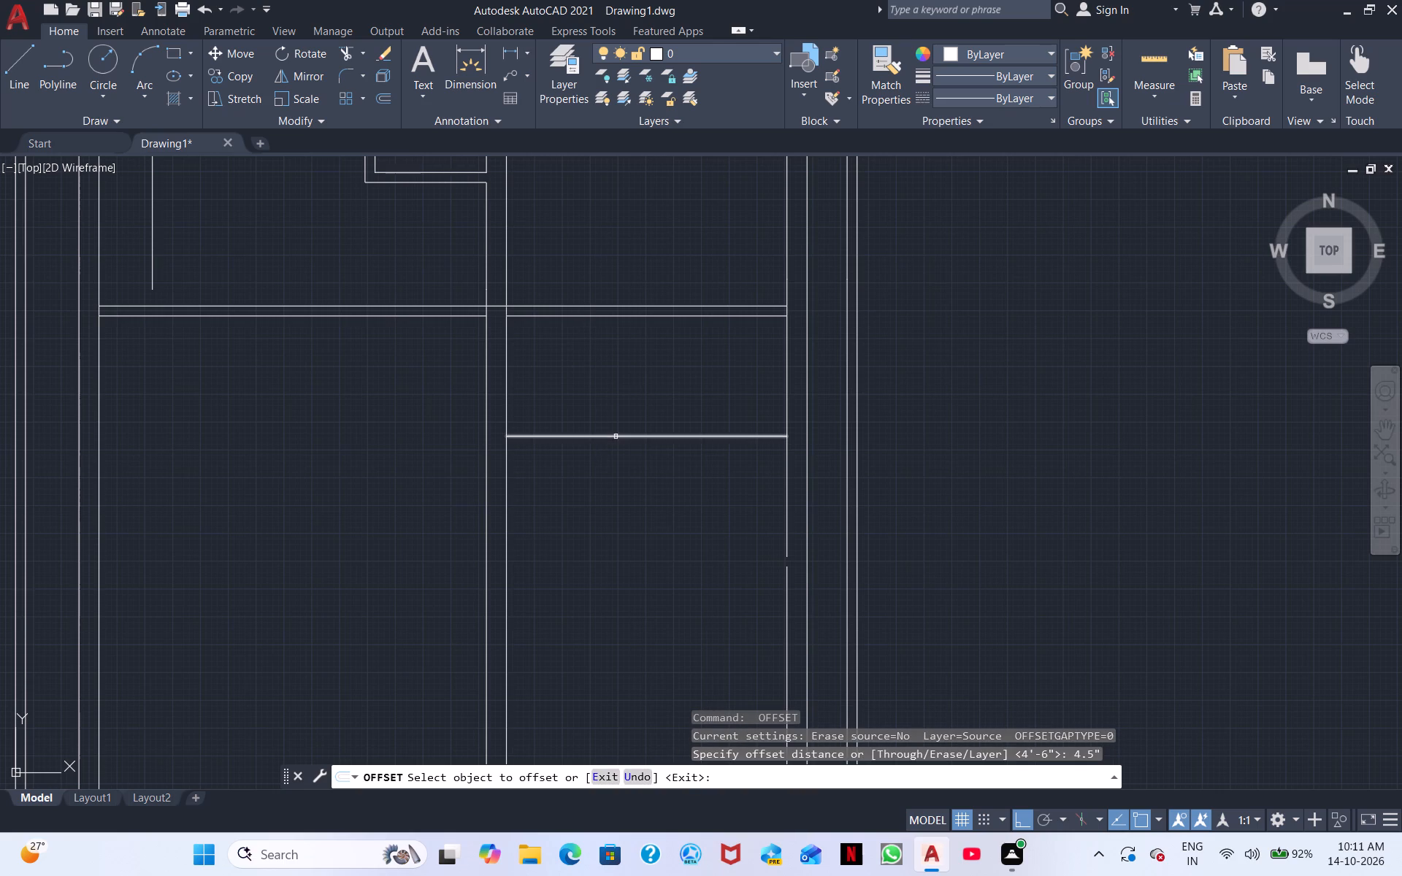
click(616, 437)
click(621, 483)
key(space)
Offset the new eastern partition wall's south line 5' to the south.
key(space)
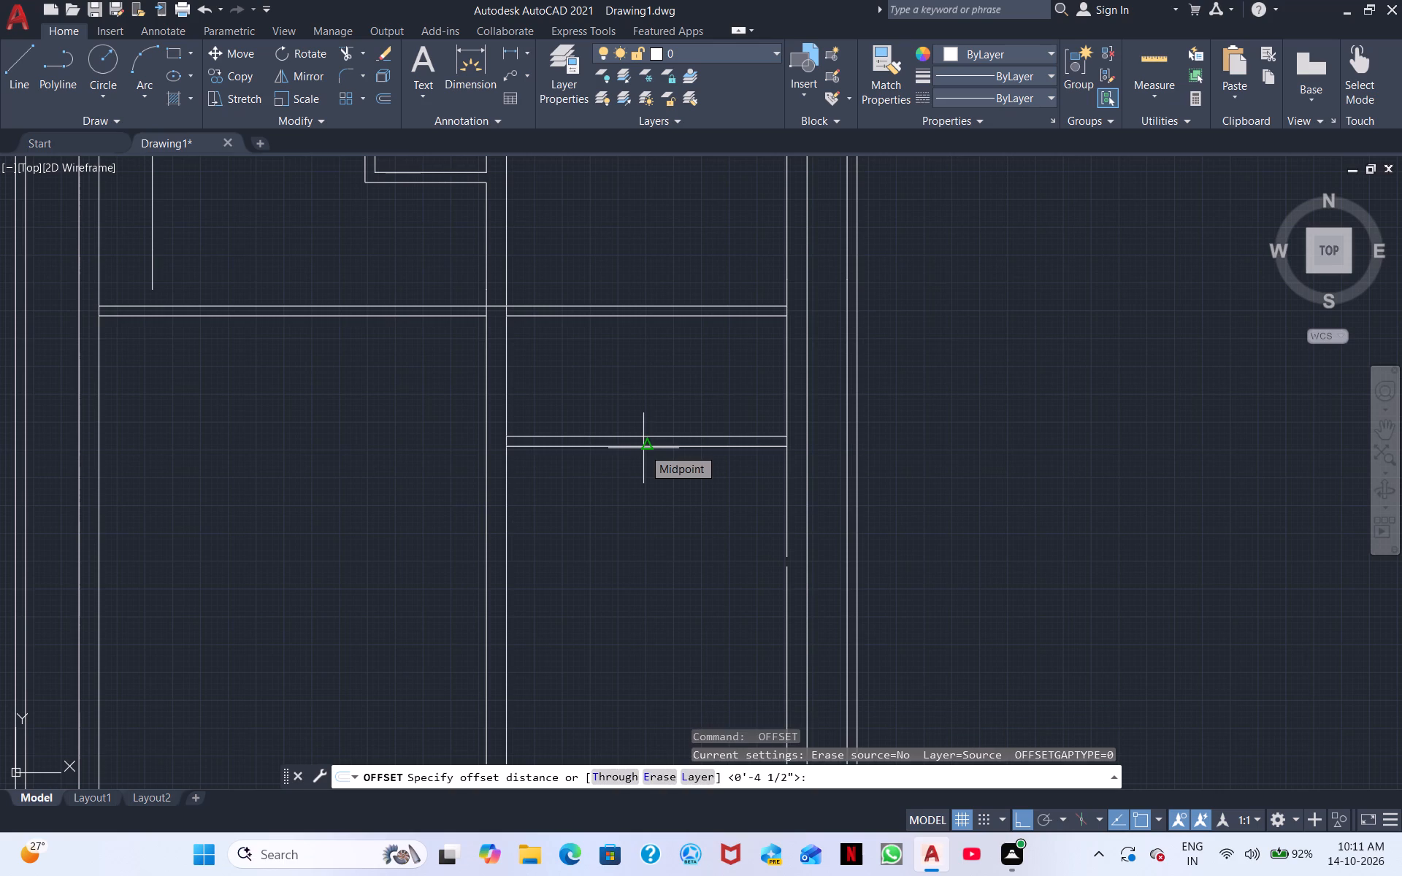
key(5)
key(apostrophe)
key(Return)
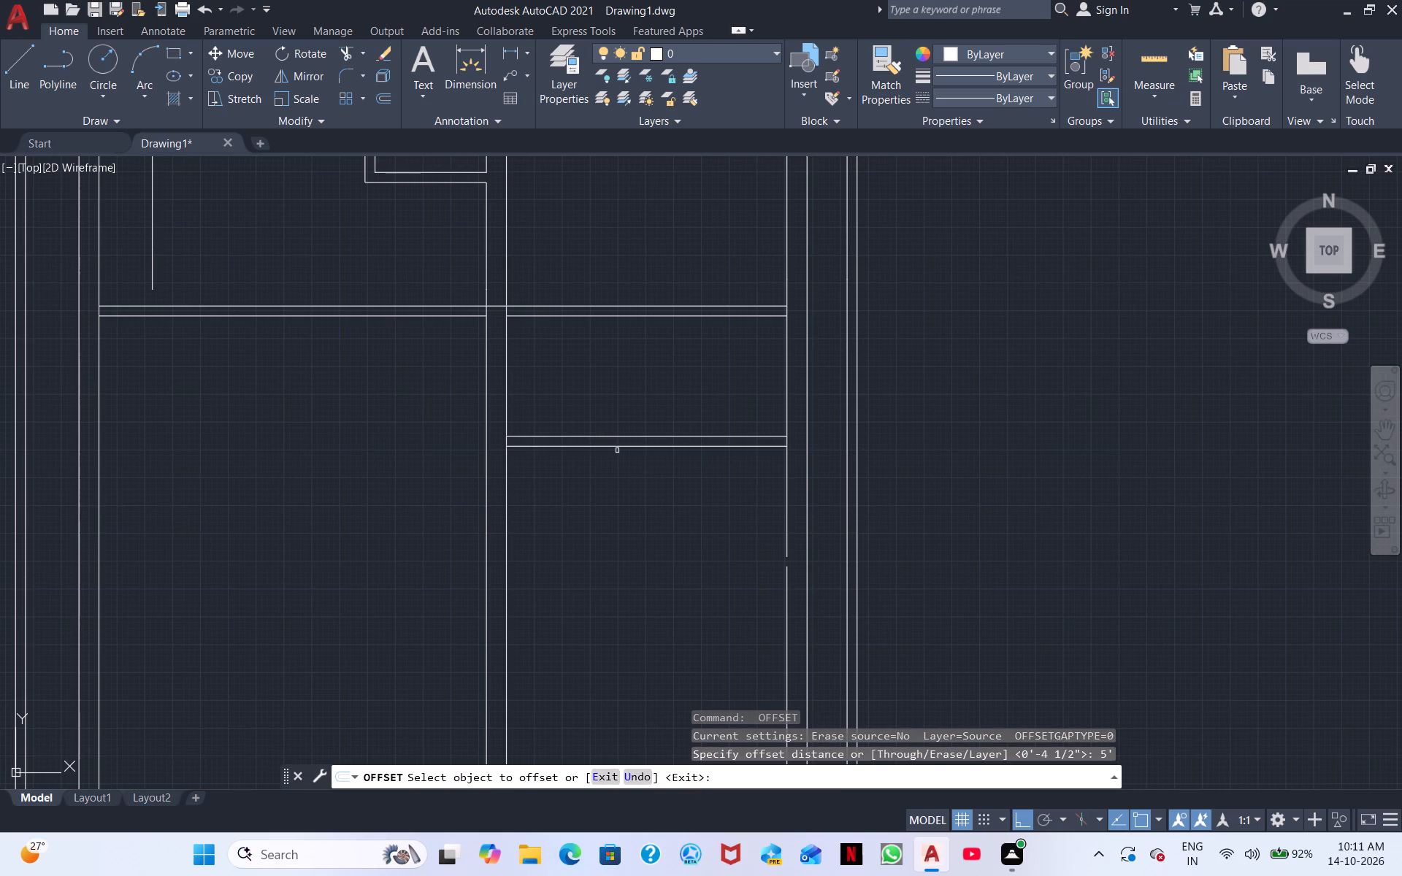
click(629, 447)
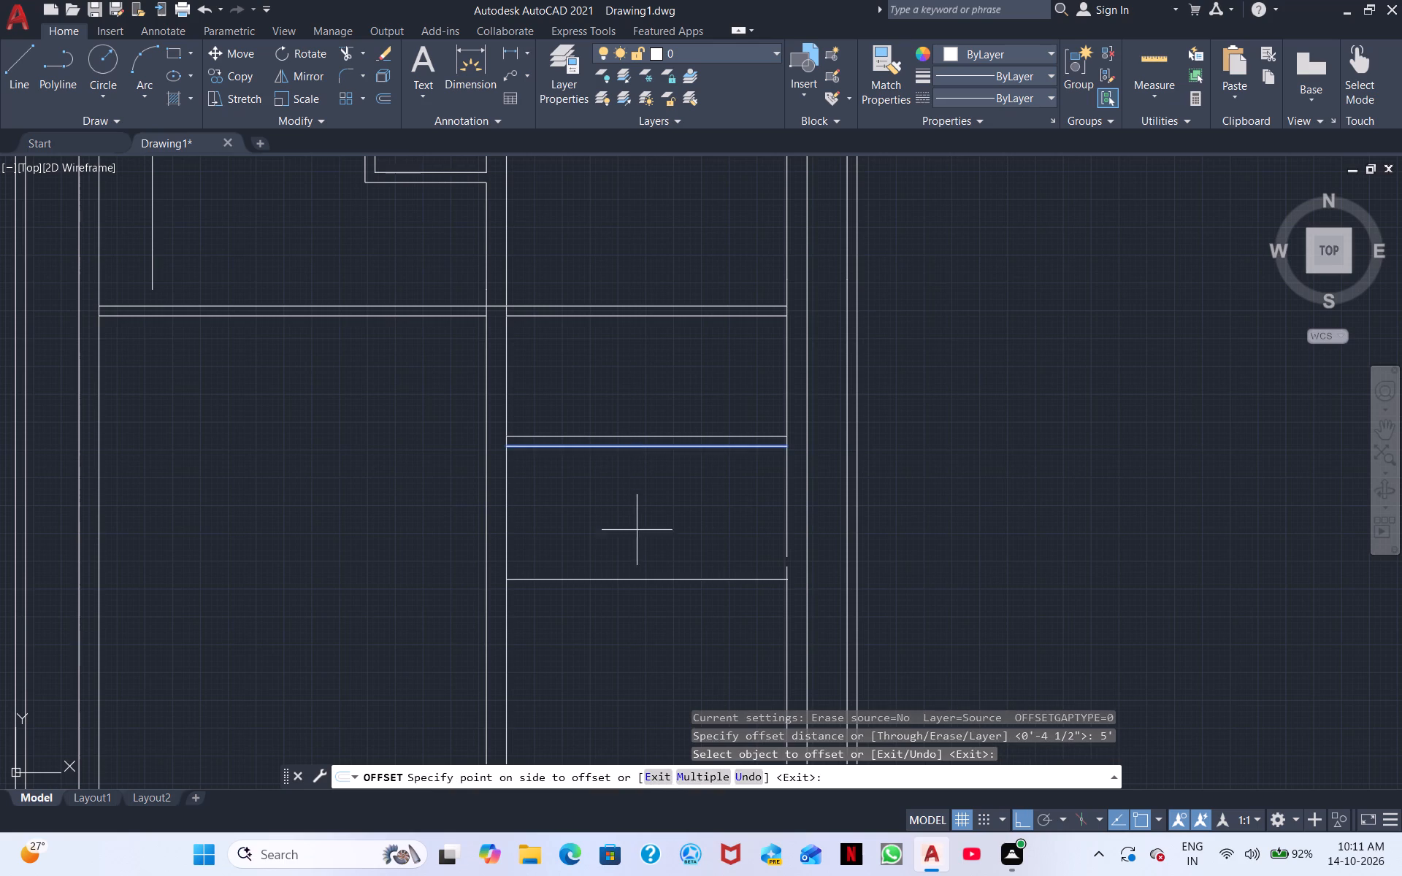
click(637, 548)
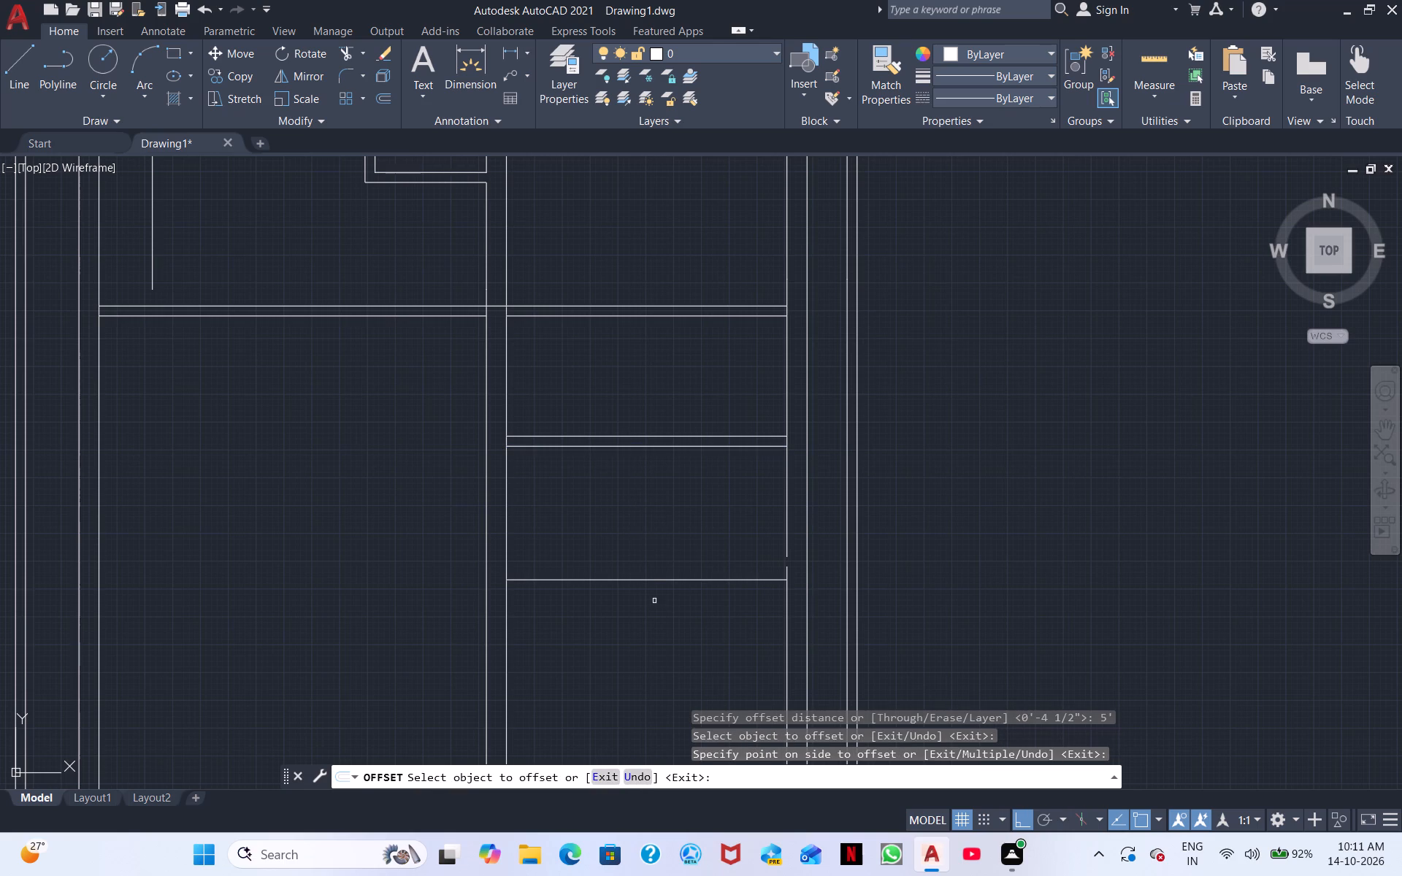
key(space)
Offset the southernmost new eastern line 4.5" to the south to form the second partition wall.
key(space)
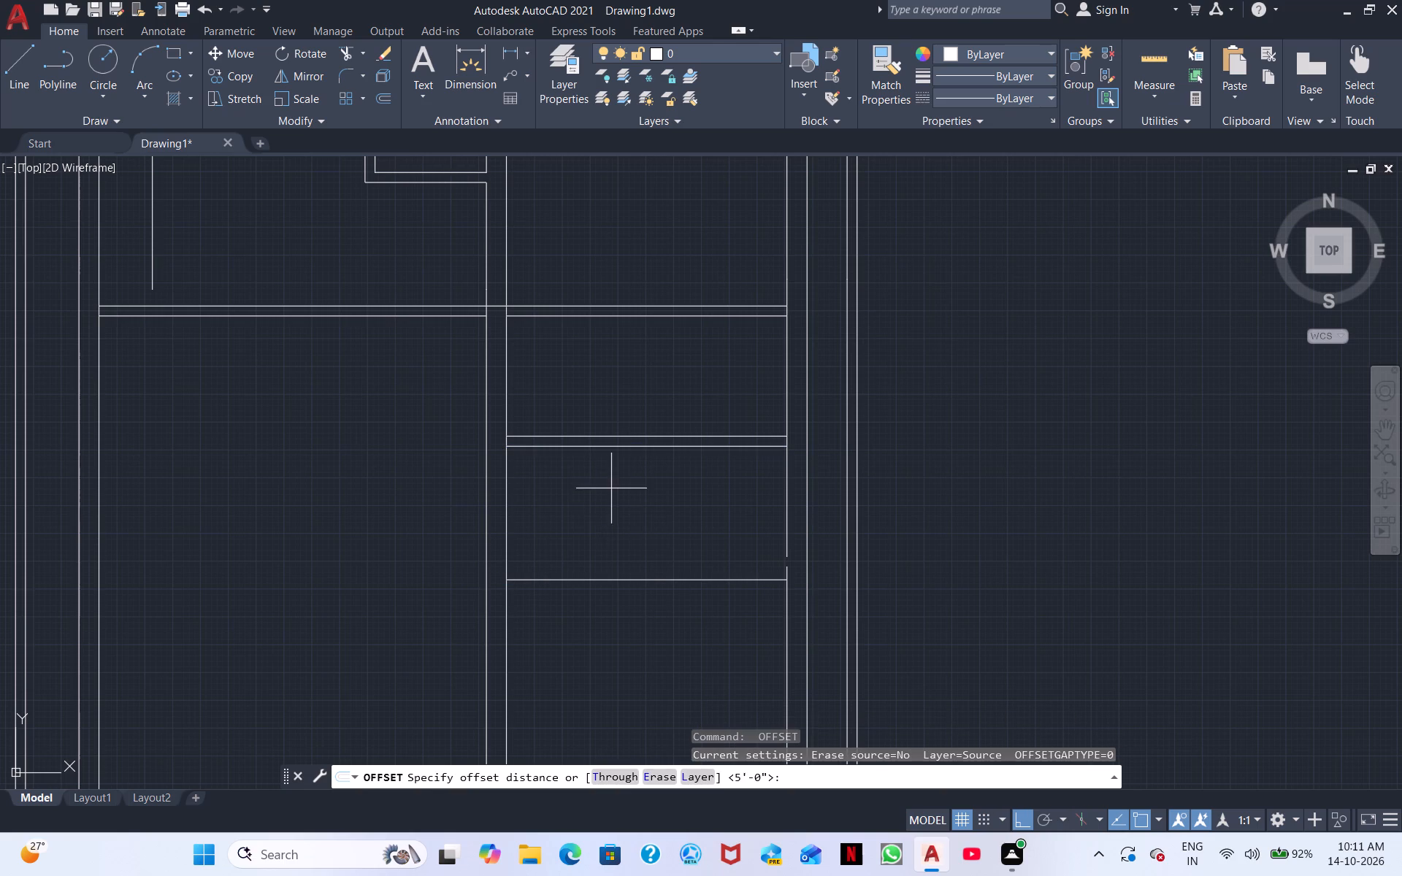
scroll(577, 571, down, 1)
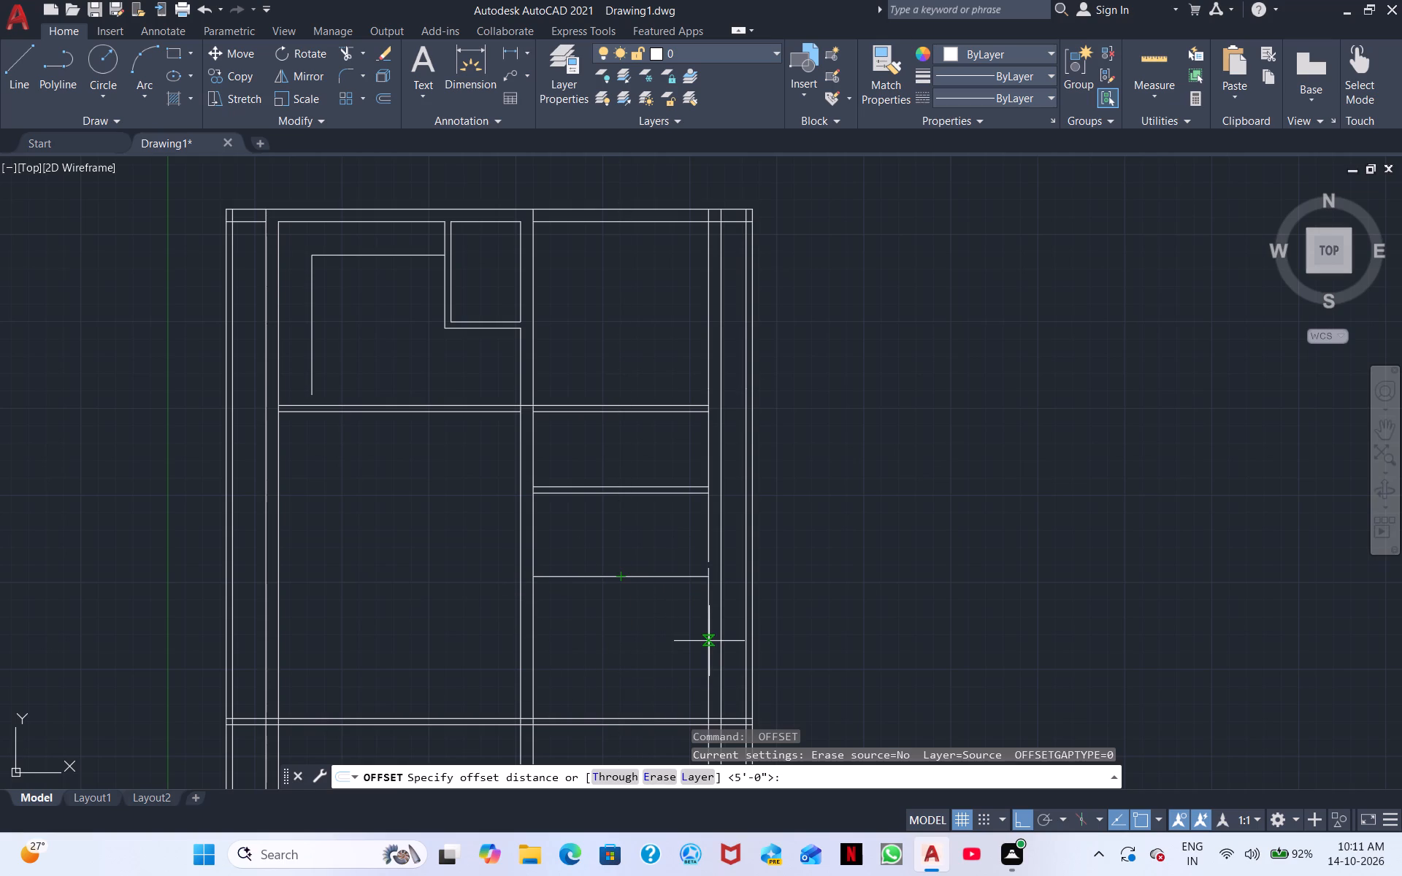
key(4)
text(.5")
key(Return)
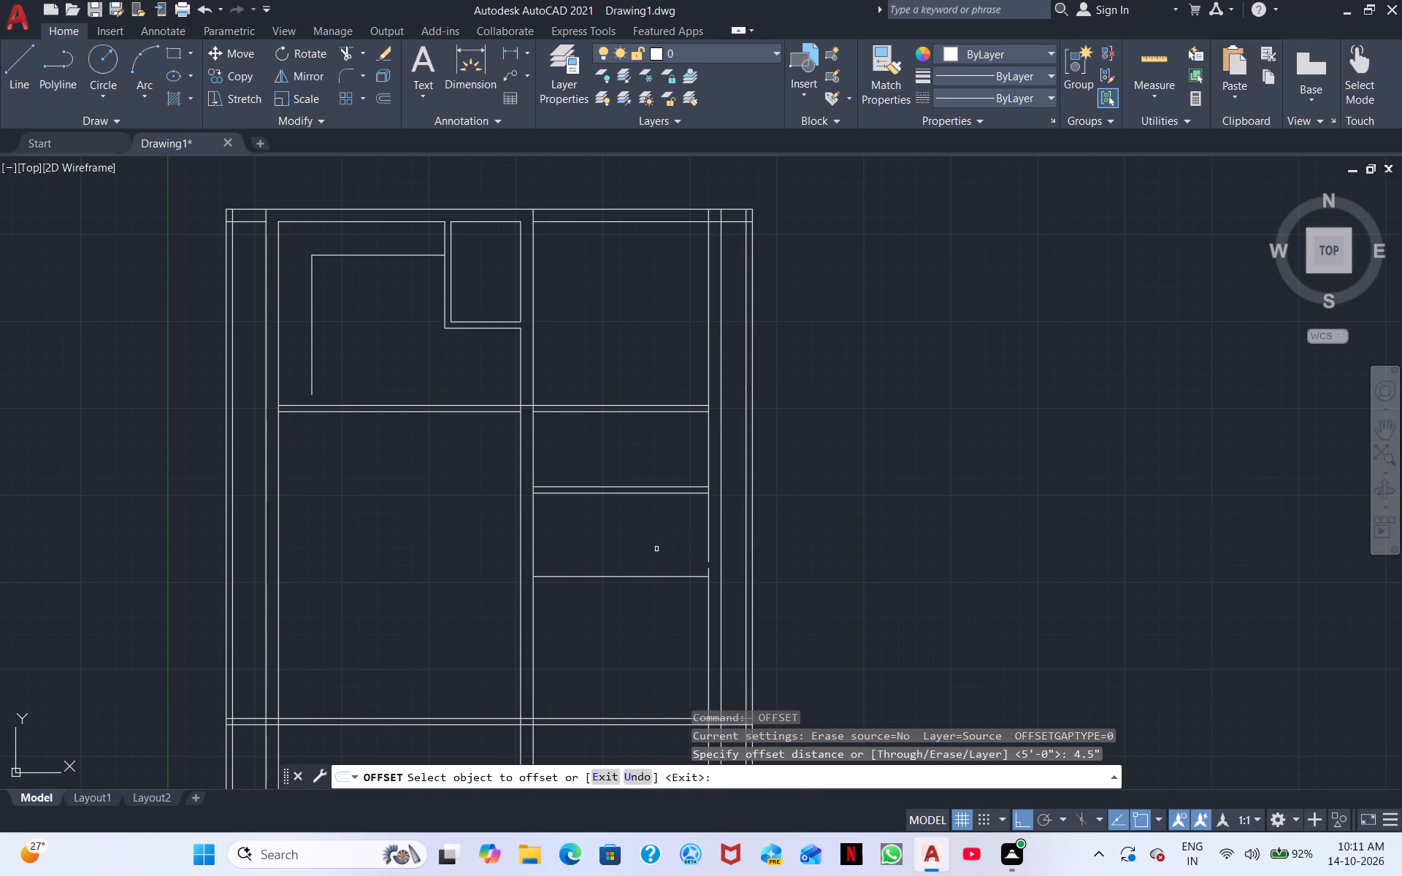
drag(656, 578, 657, 593)
click(661, 618)
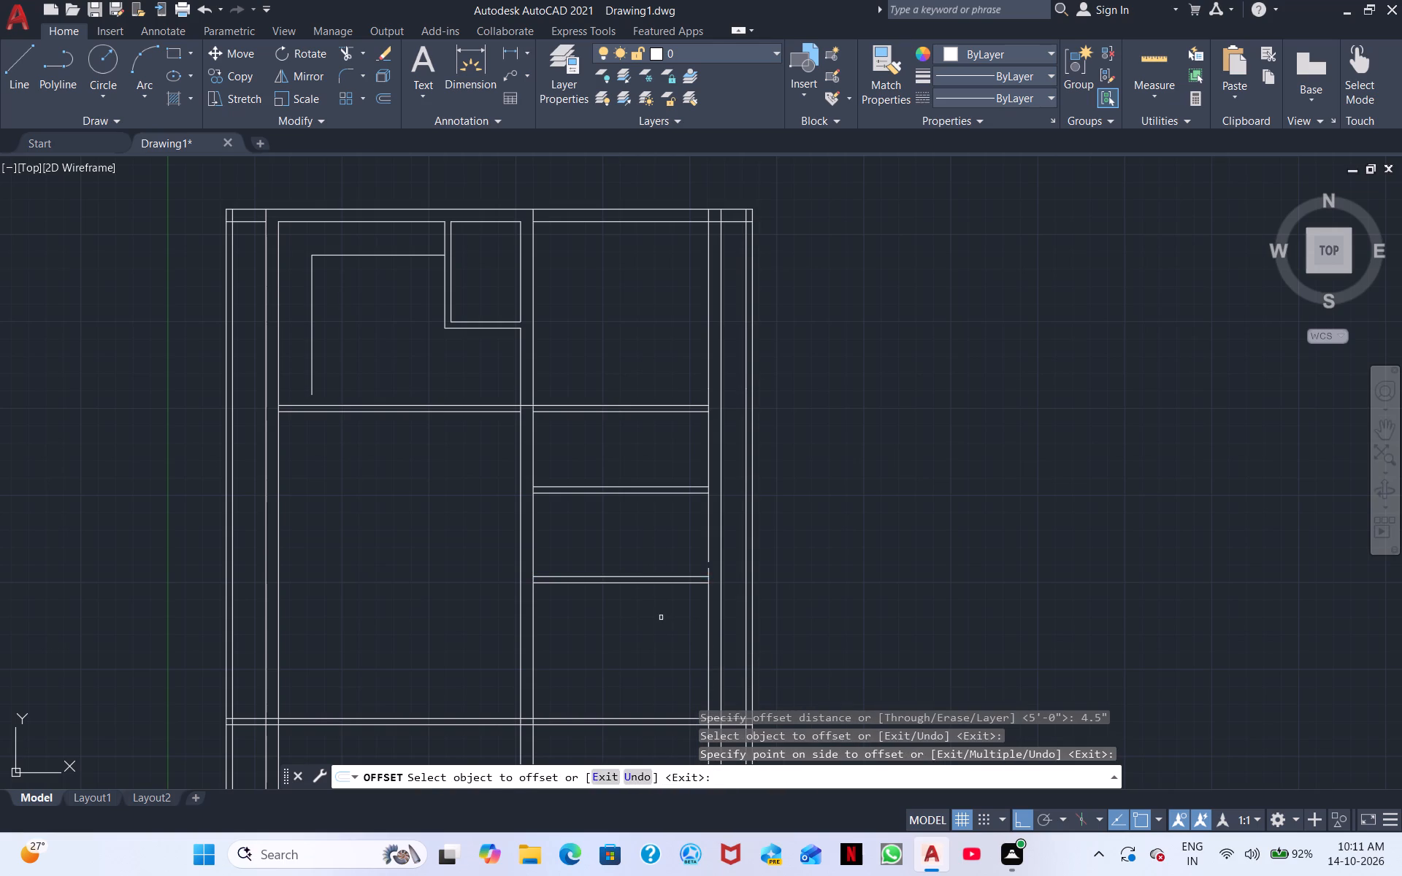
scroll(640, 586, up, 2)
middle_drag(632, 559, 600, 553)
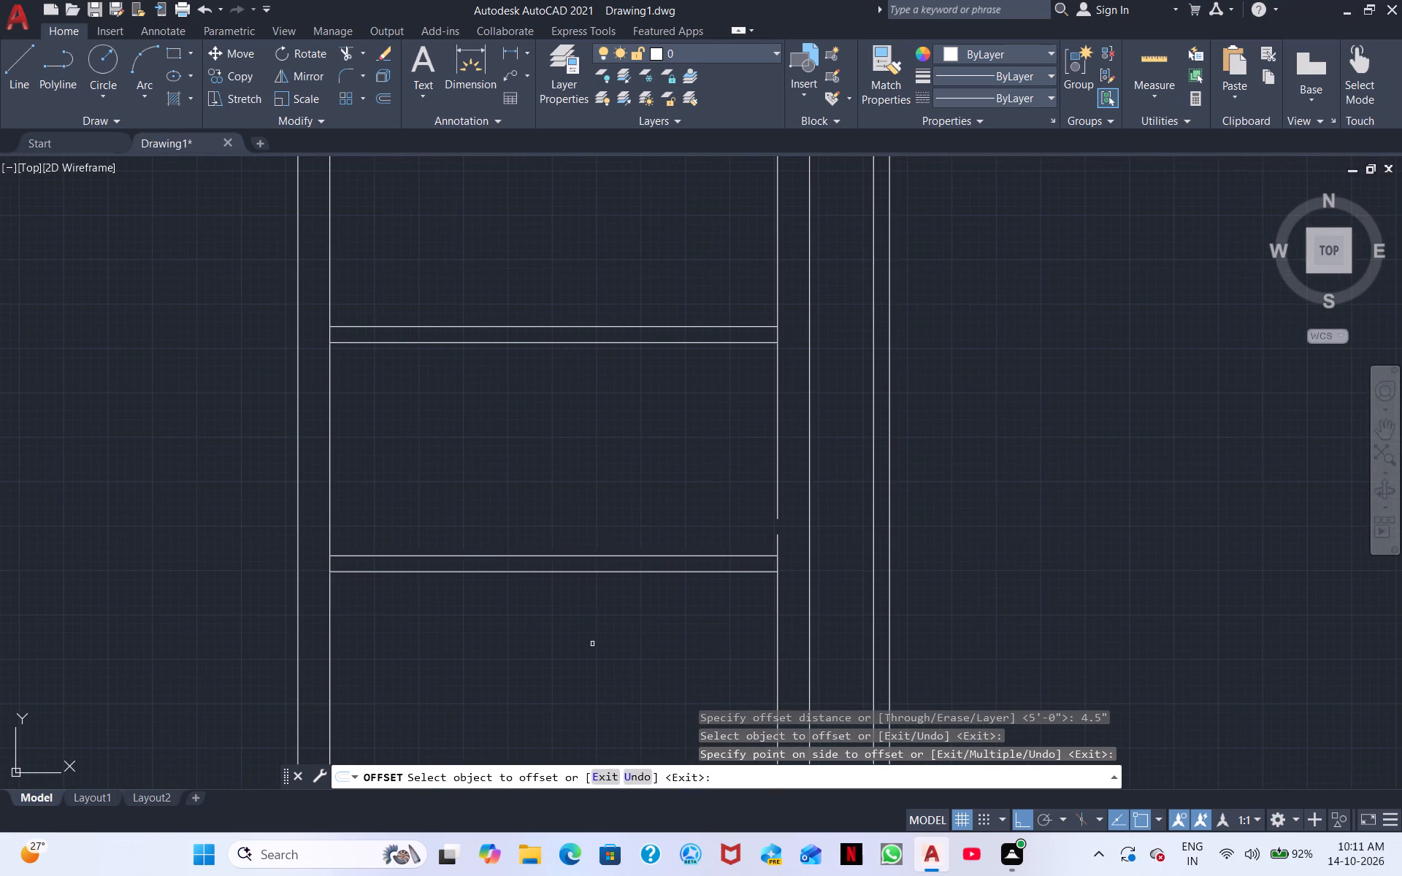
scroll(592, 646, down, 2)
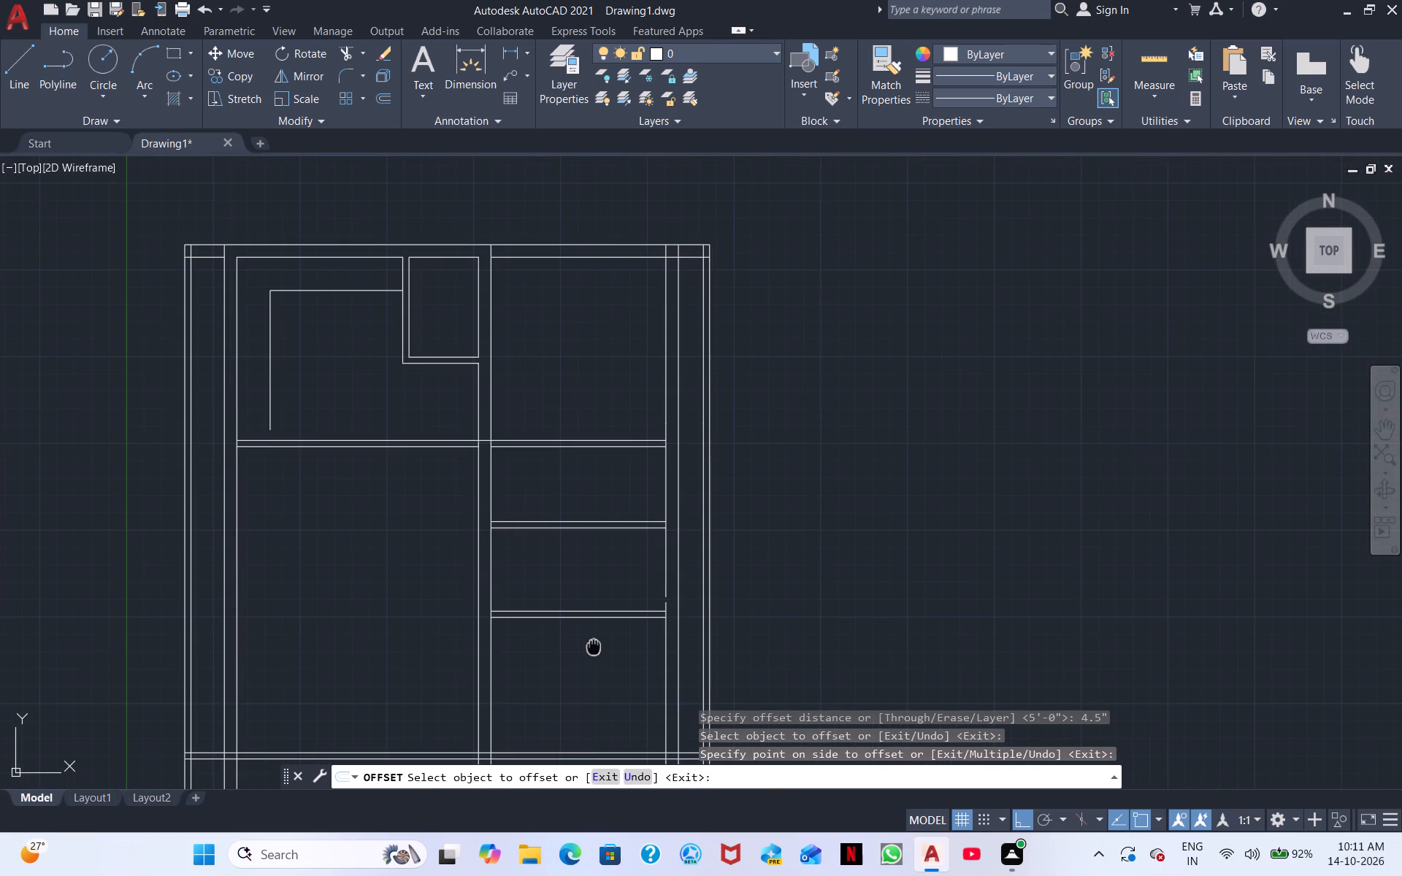
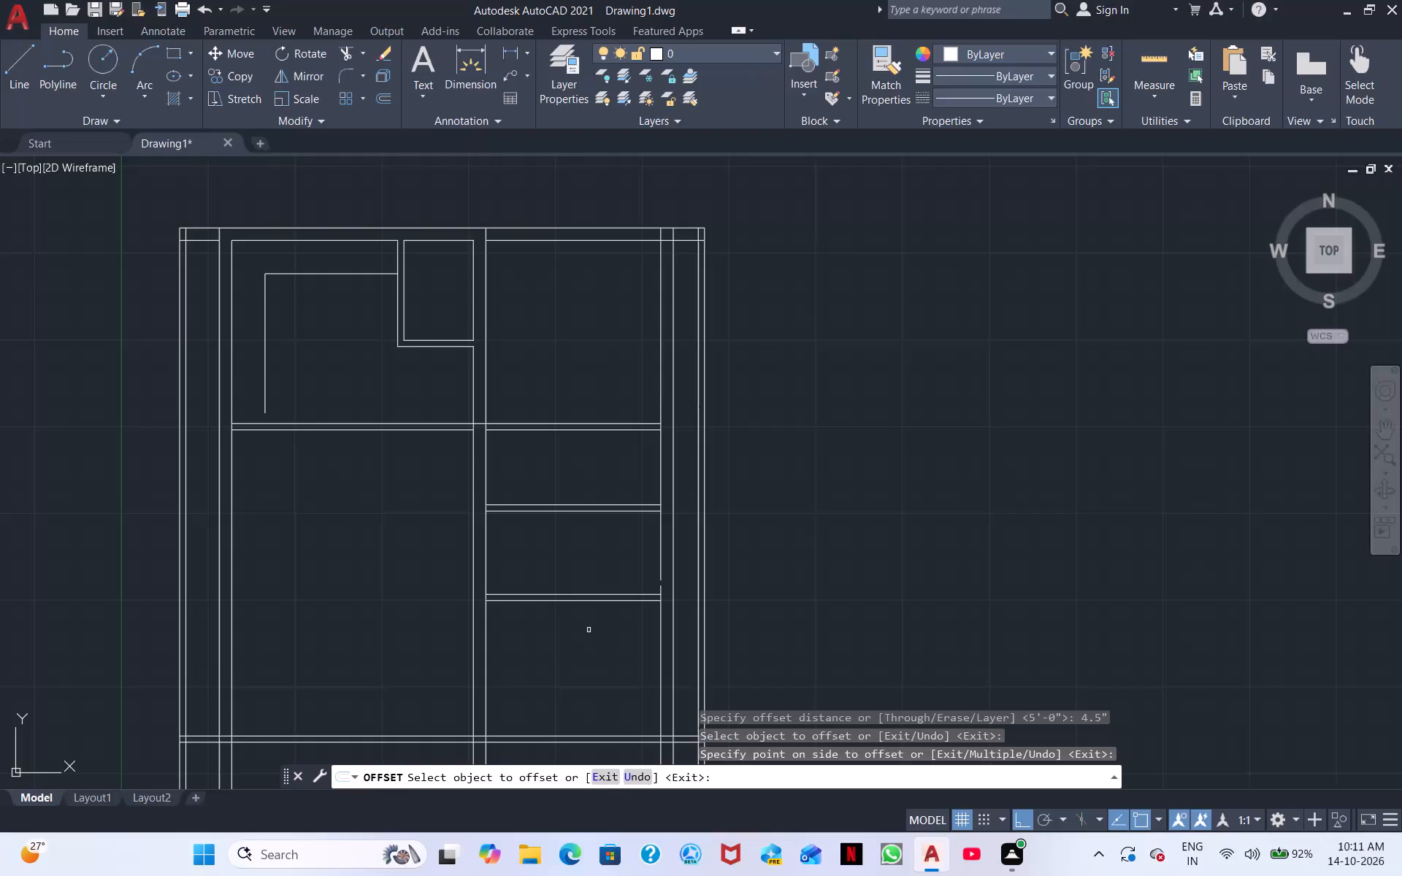
Measure from the second horizontal wall's south line to the north line of the second eastern partition wall.
key(space)
key(space)
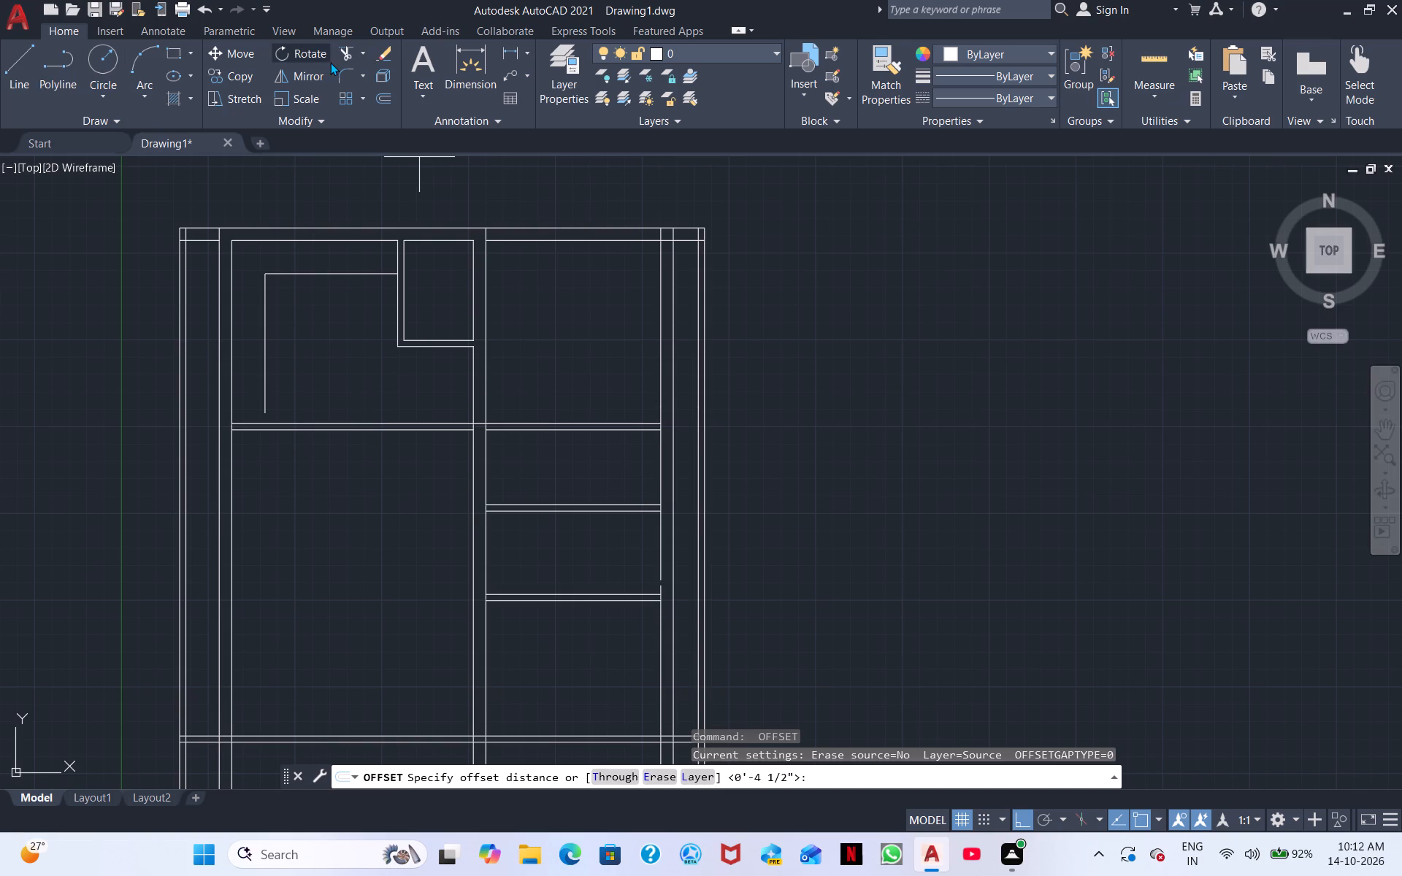
click(504, 53)
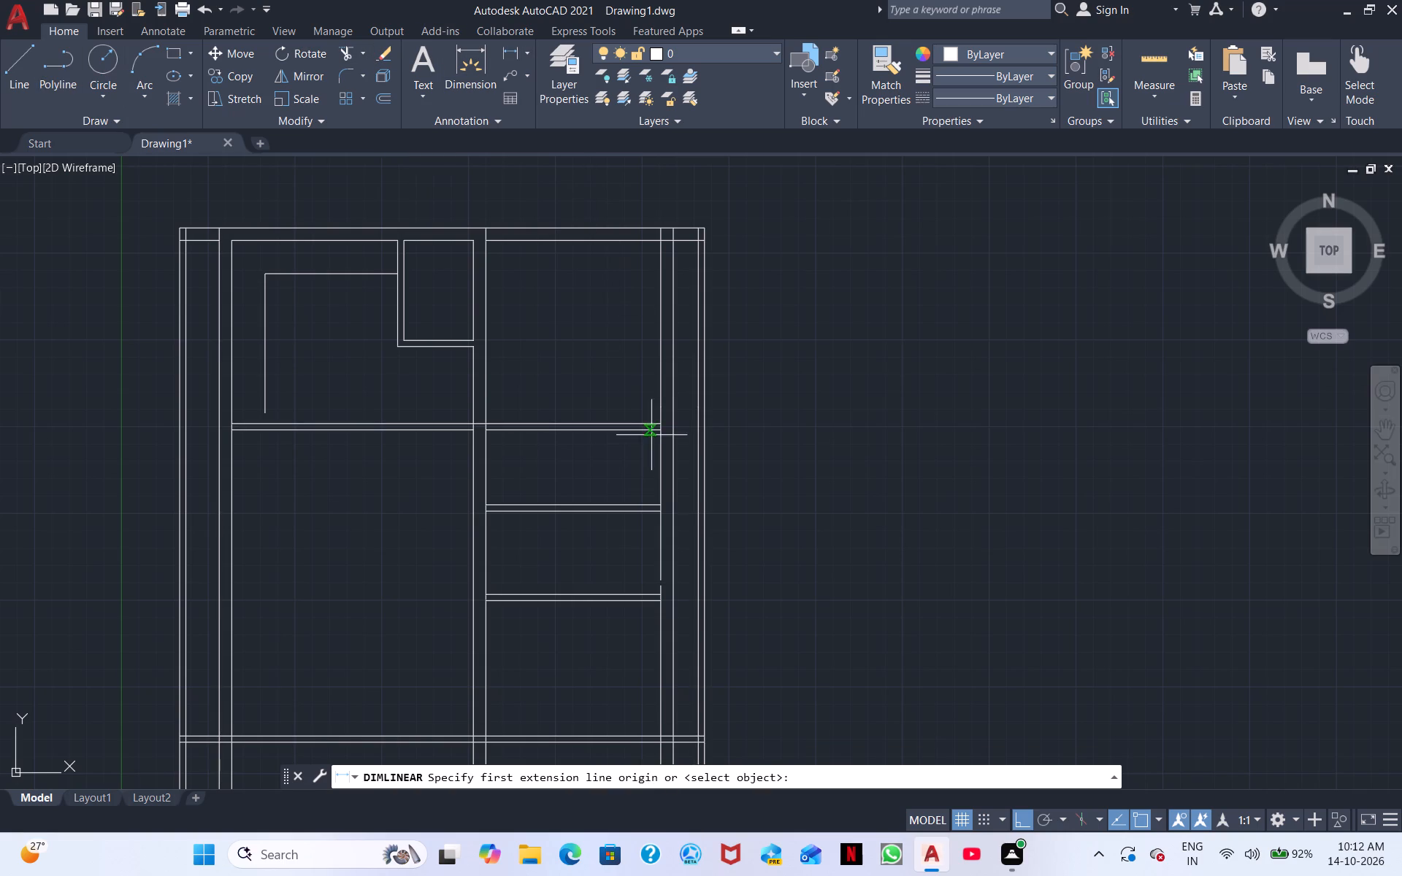
scroll(648, 502, up, 3)
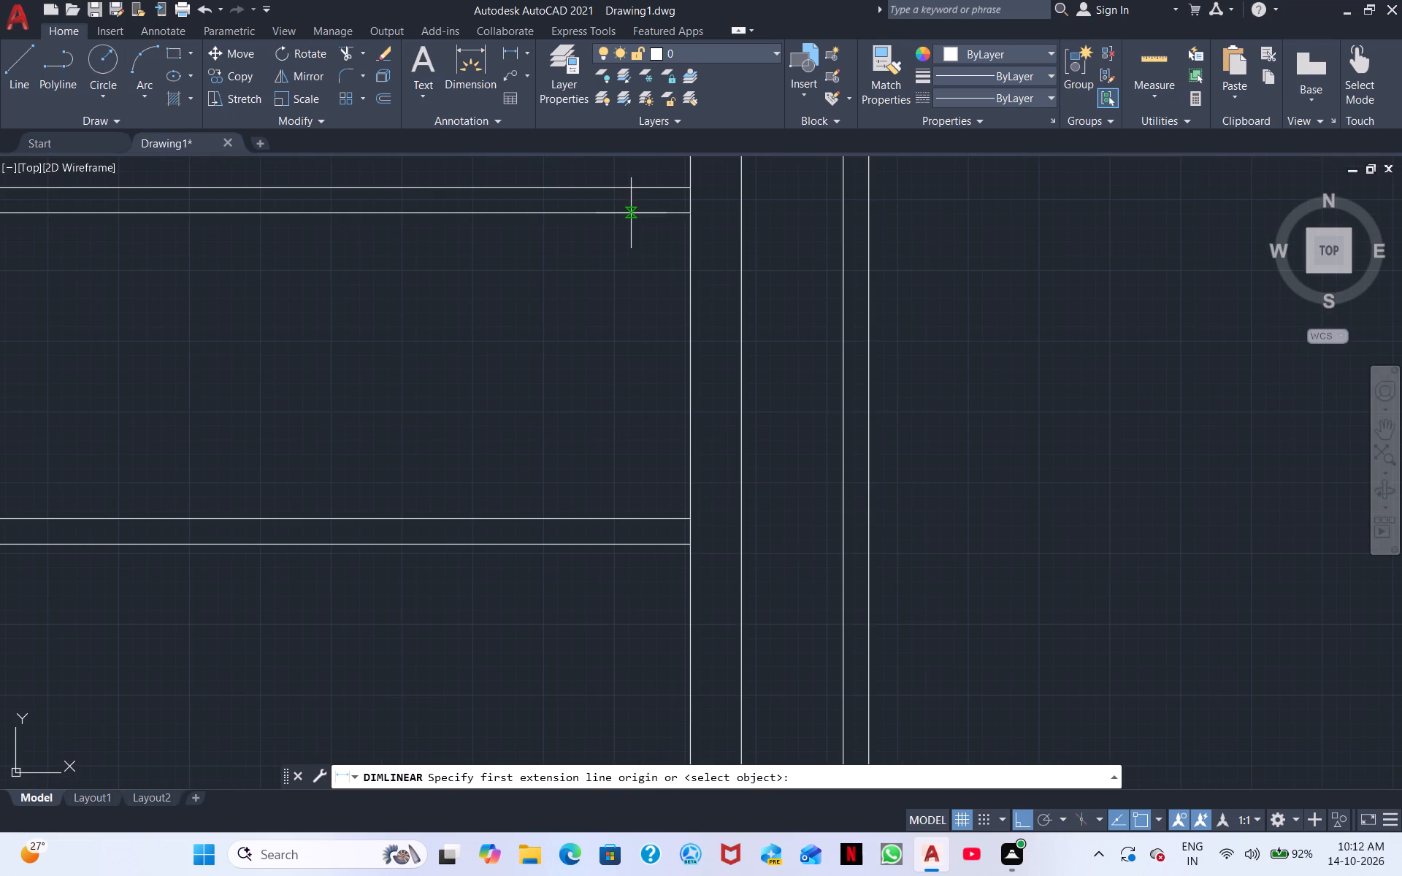
click(631, 213)
middle_drag(559, 552, 499, 235)
scroll(533, 504, down, 1)
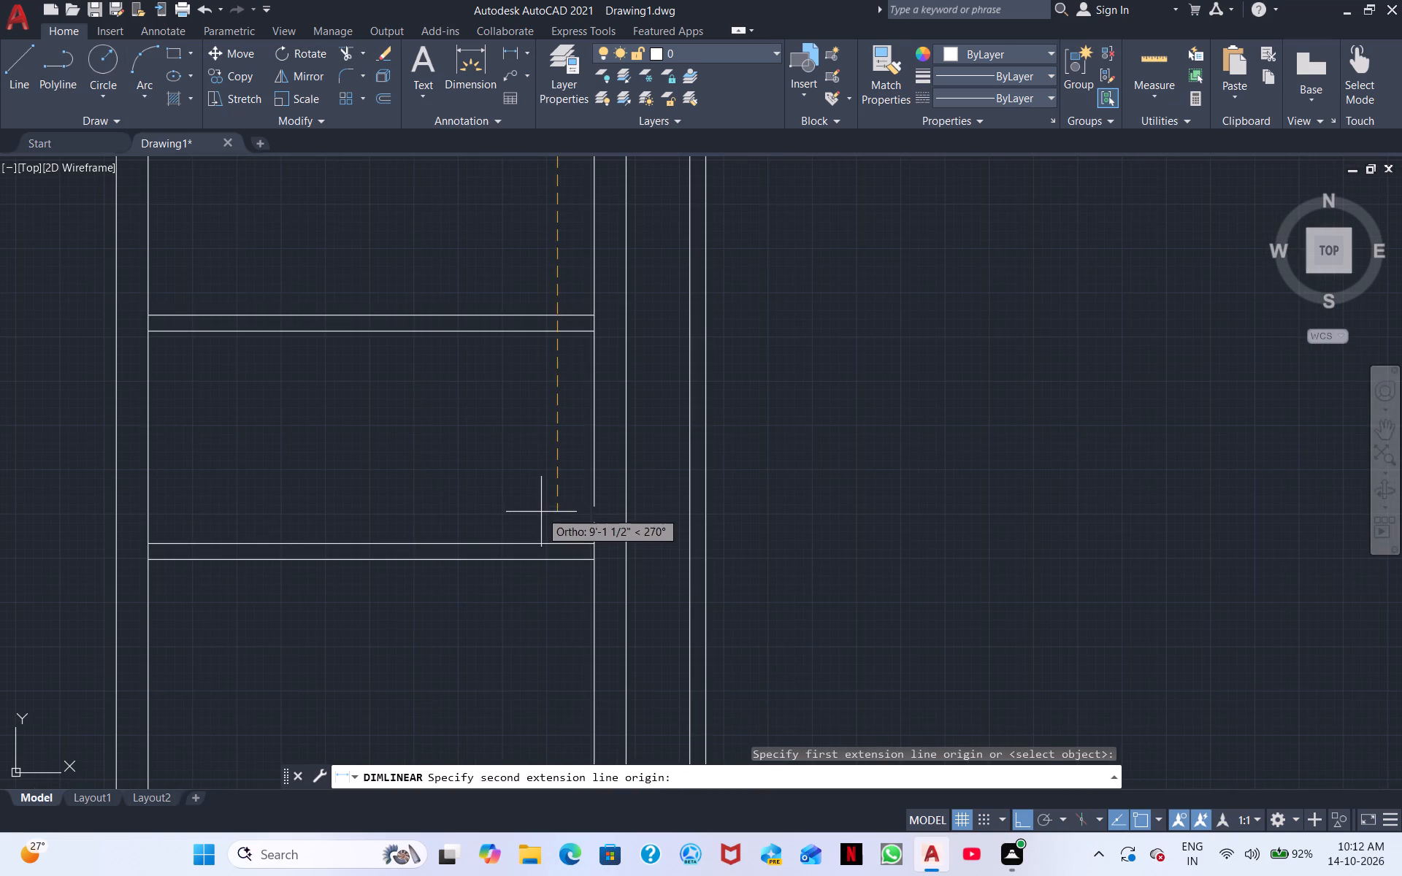
click(556, 539)
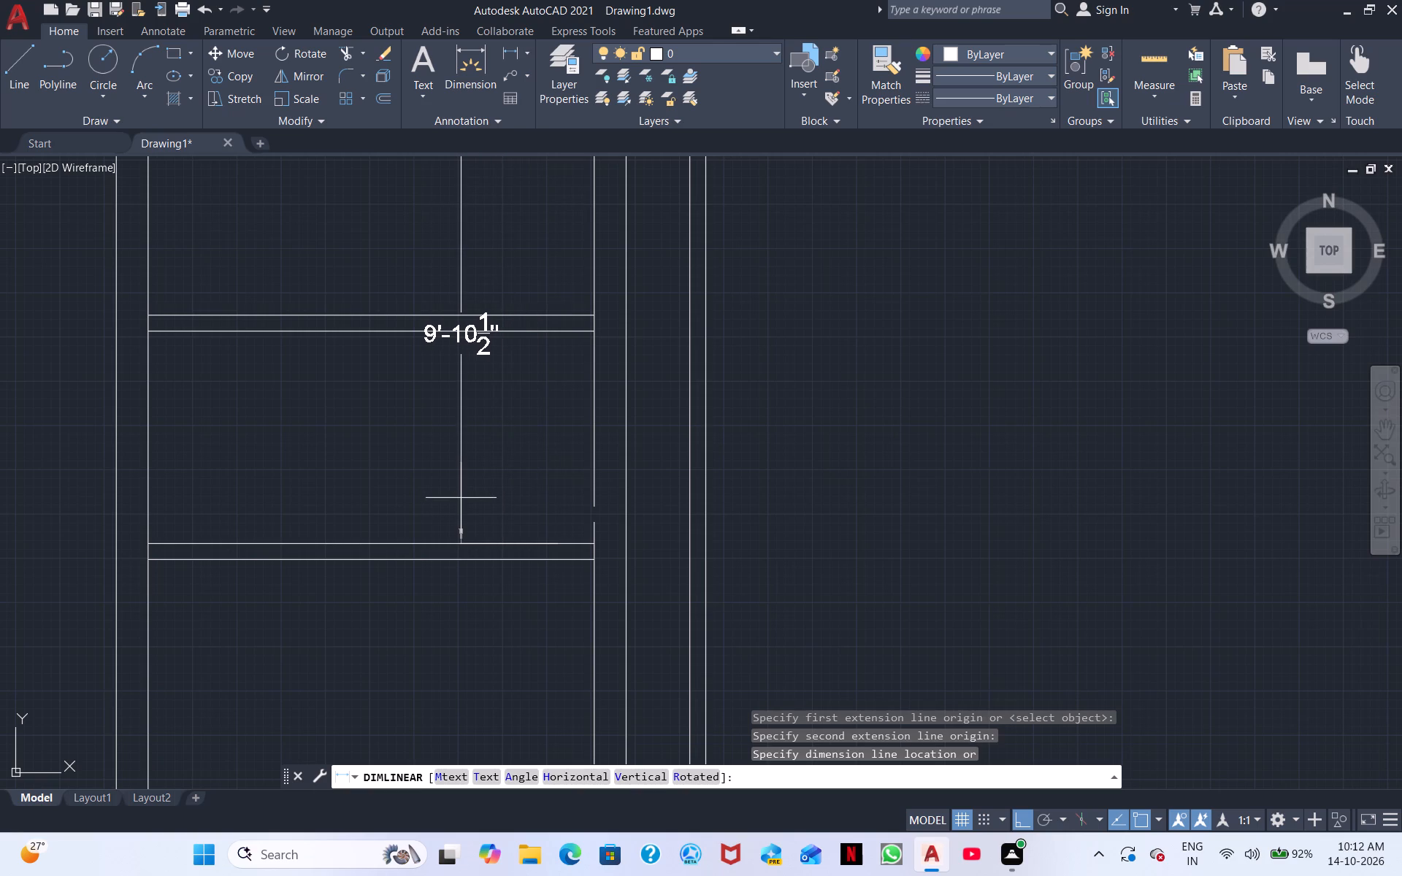
middle_drag(476, 471, 491, 658)
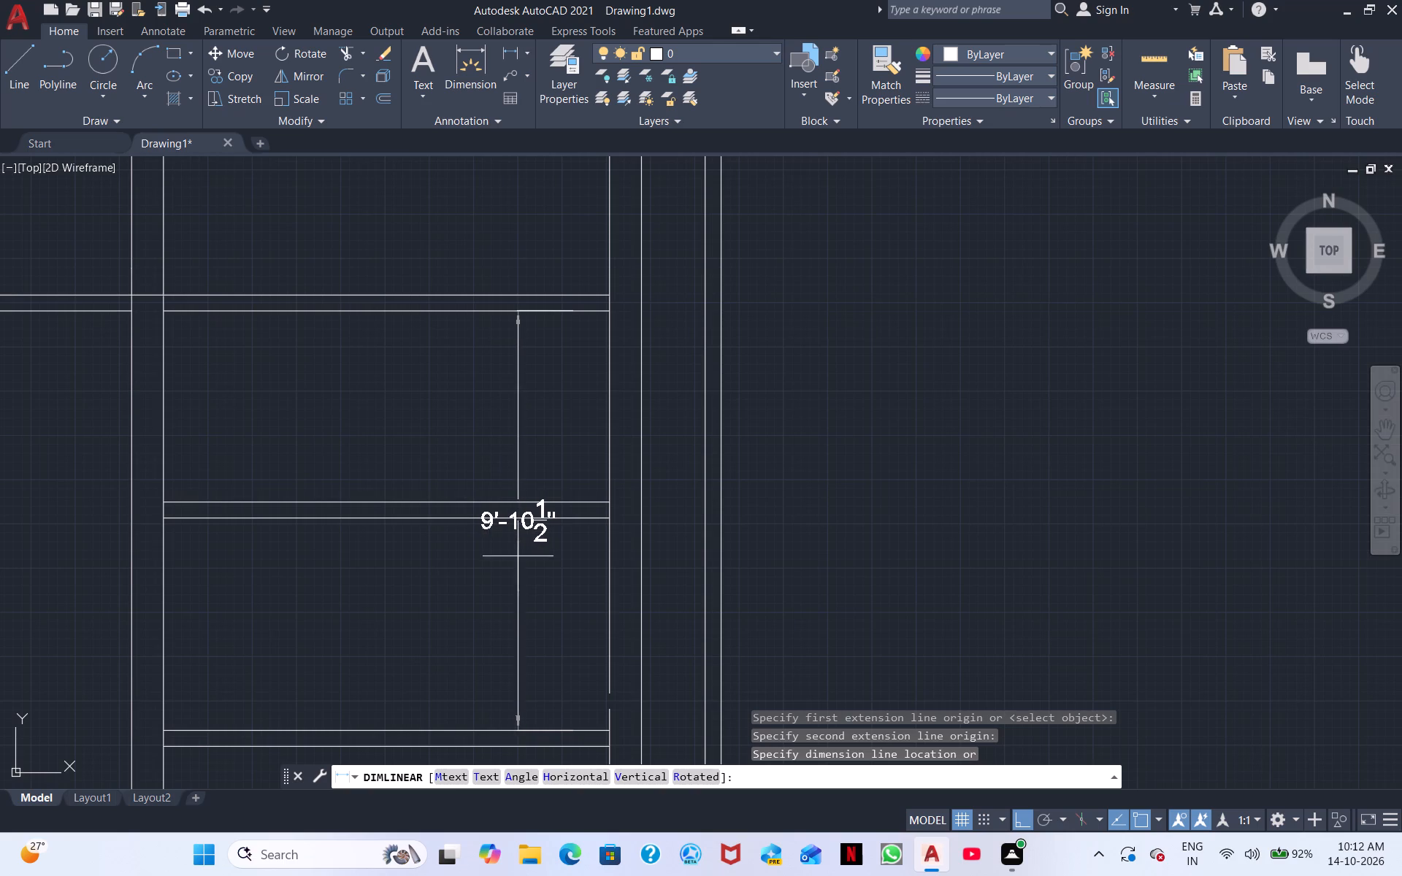
right_click(507, 664)
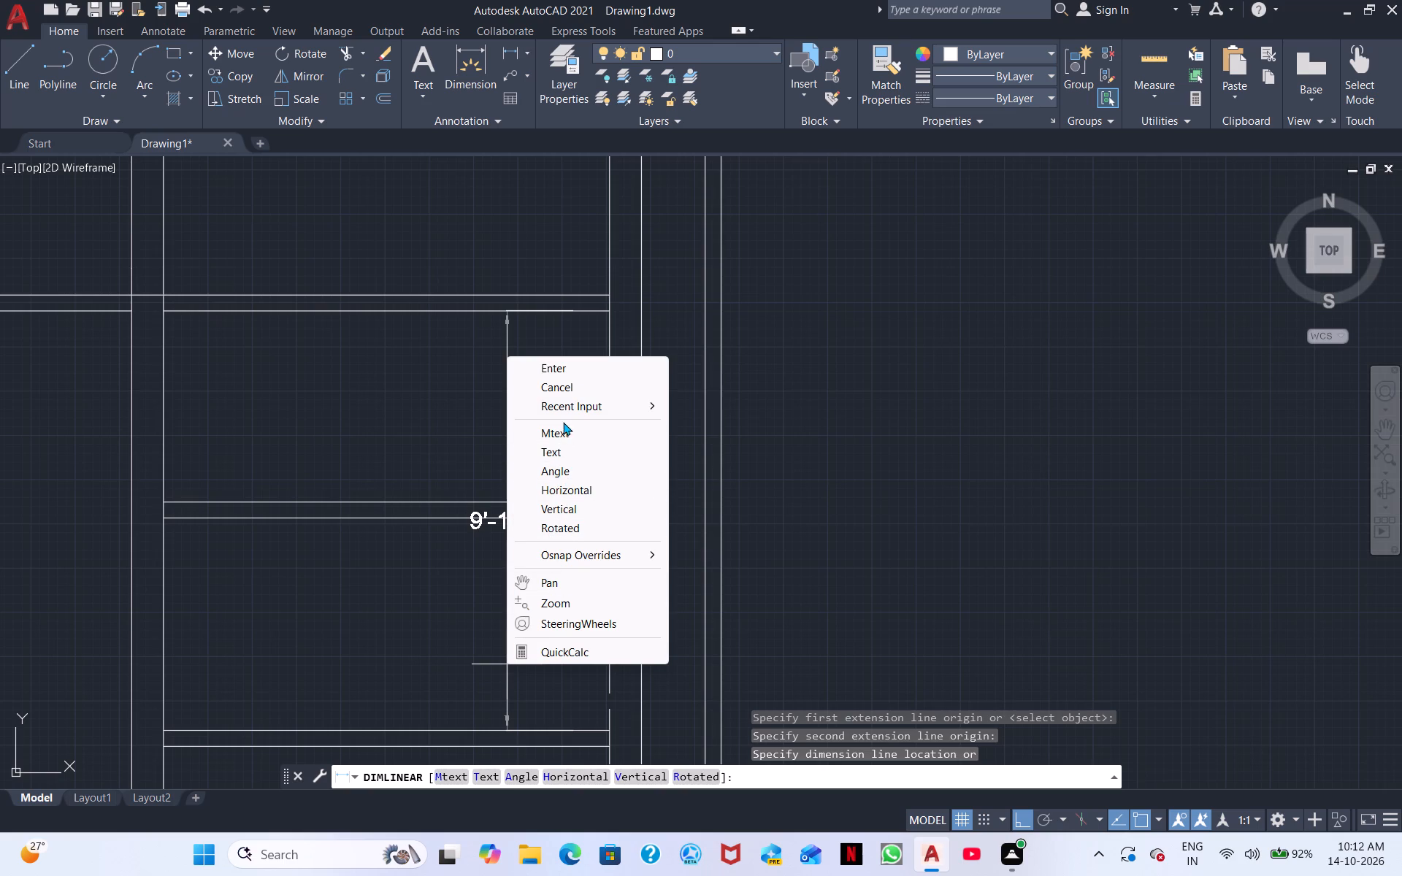
click(570, 383)
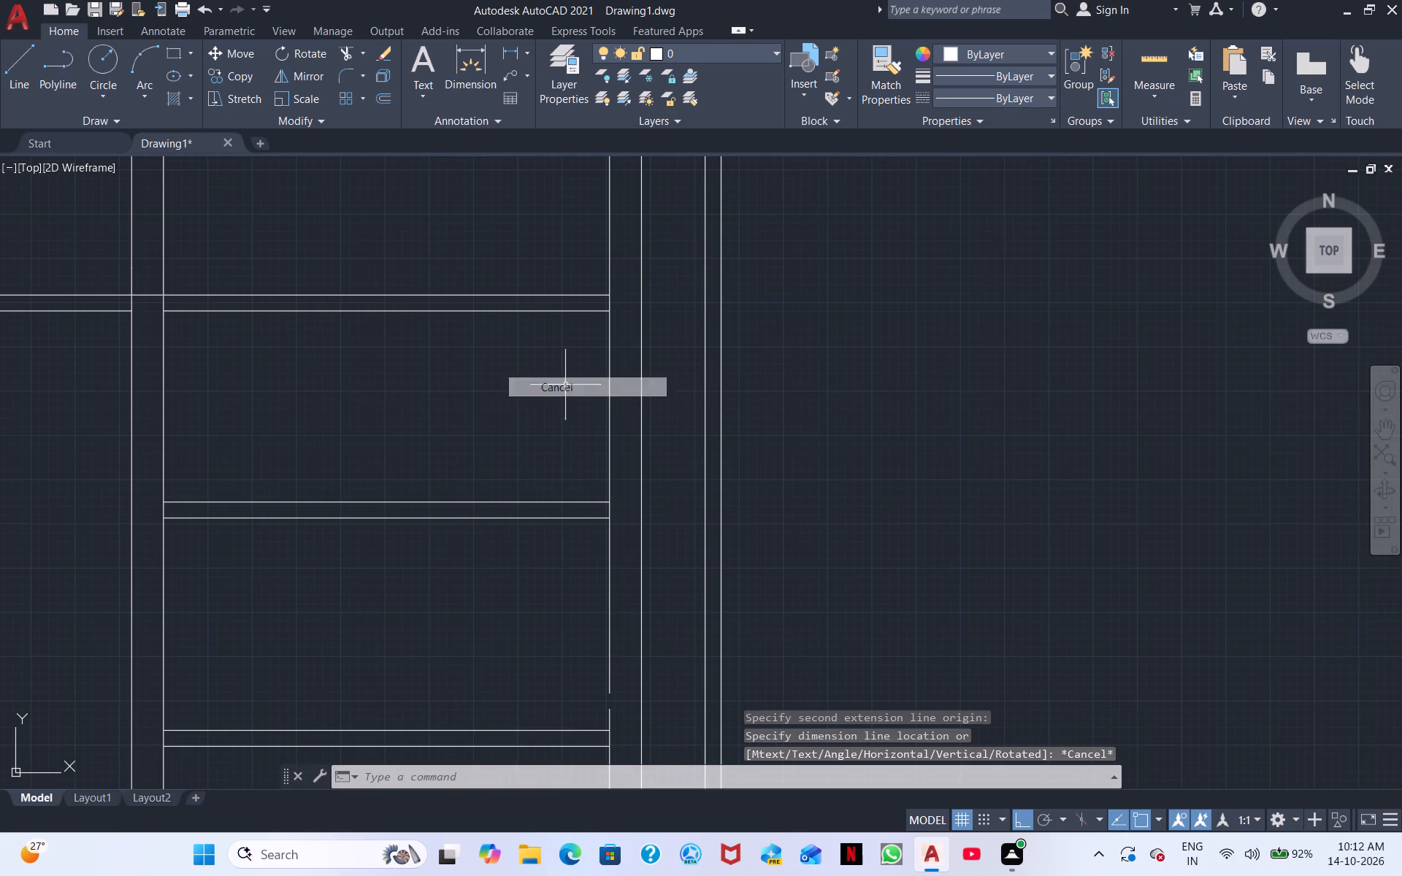
Measure from the second horizontal wall's north line to the south line of the second eastern partition wall.
middle_drag(440, 632, 551, 574)
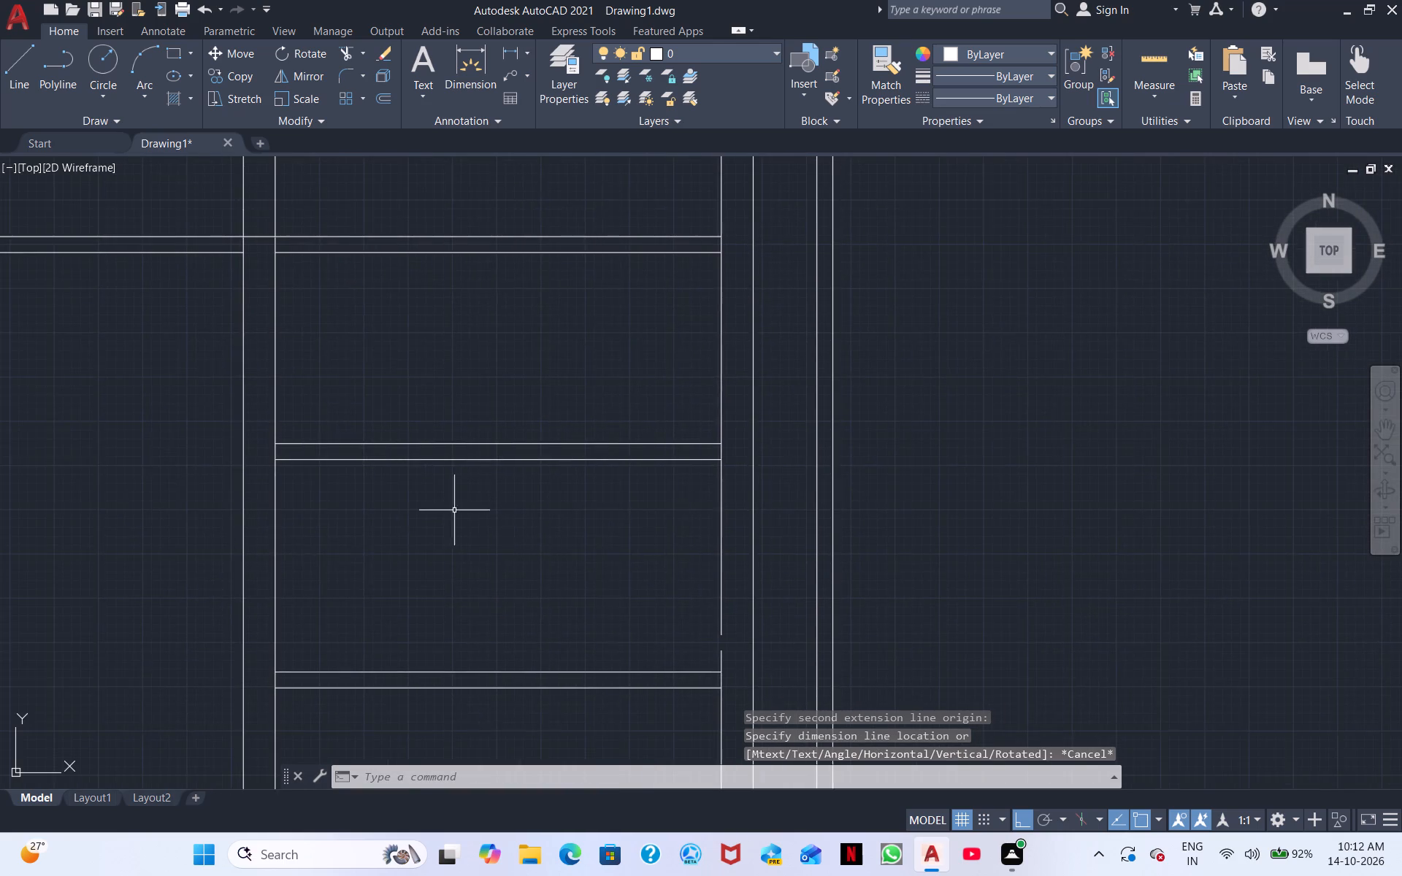
scroll(439, 499, down, 1)
scroll(413, 491, up, 1)
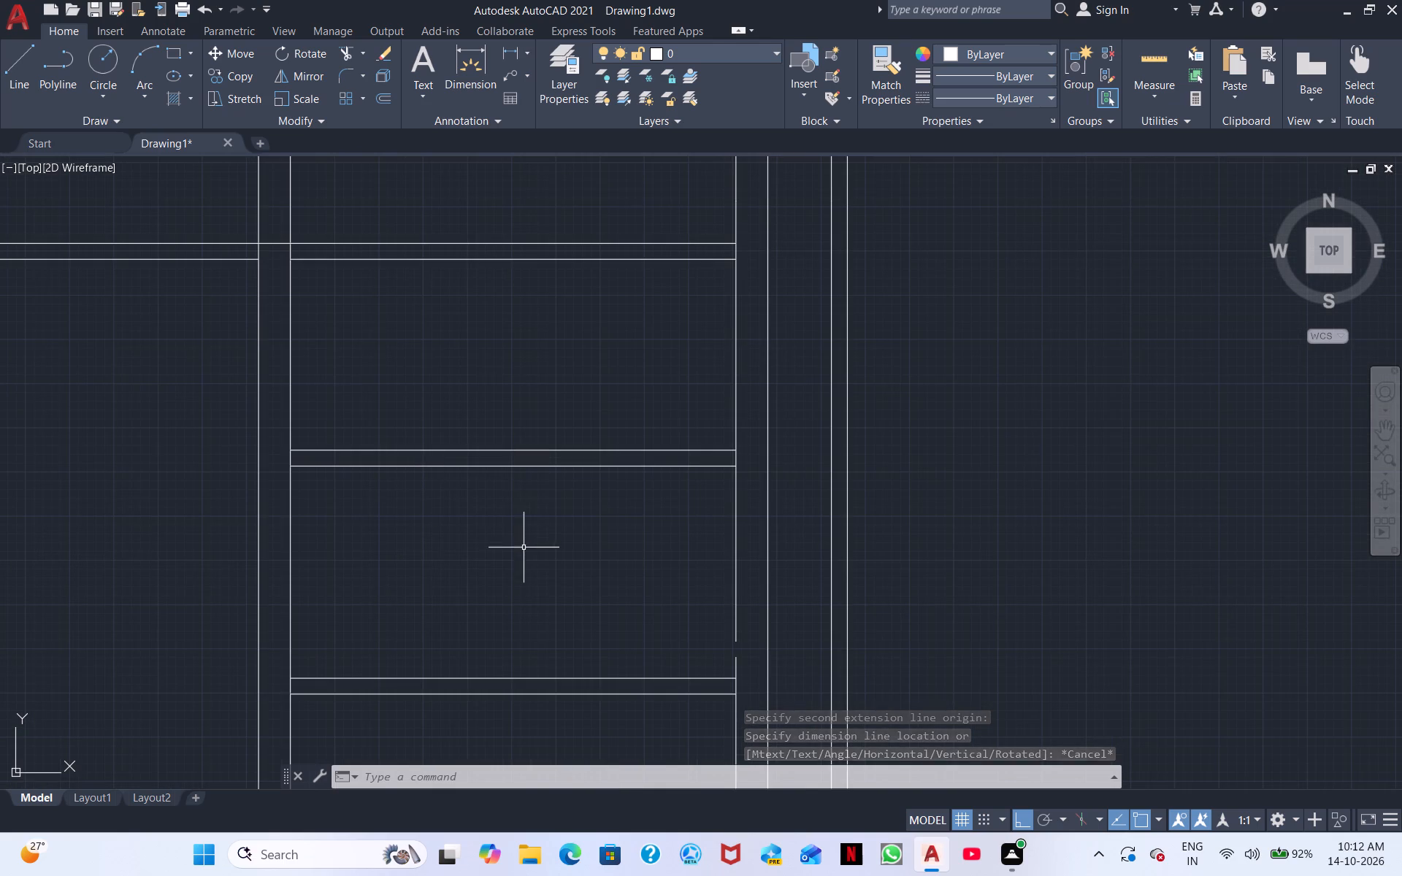
middle_drag(524, 547, 516, 522)
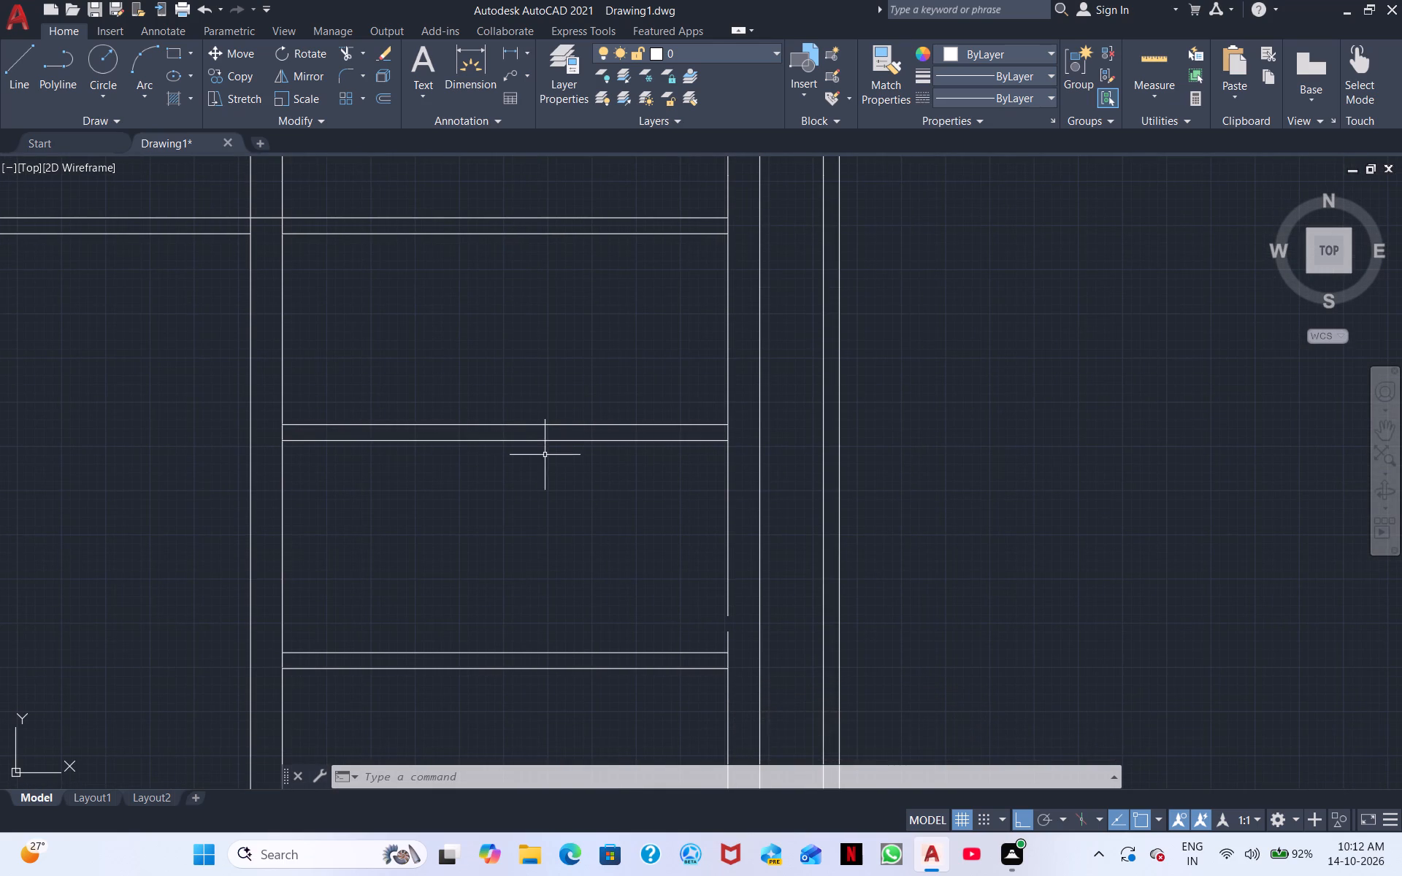
middle_drag(537, 234, 511, 389)
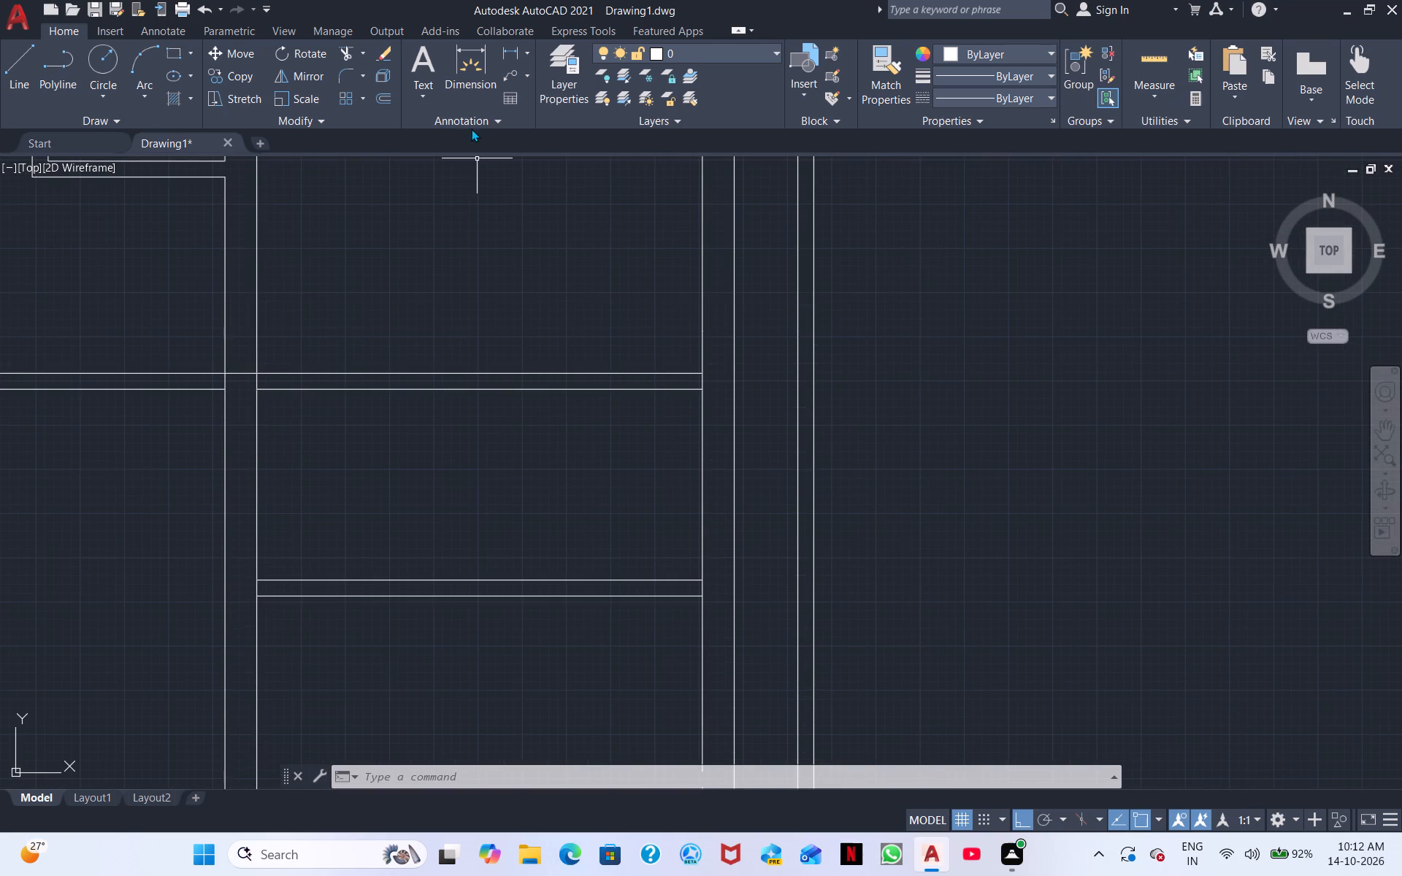
click(509, 53)
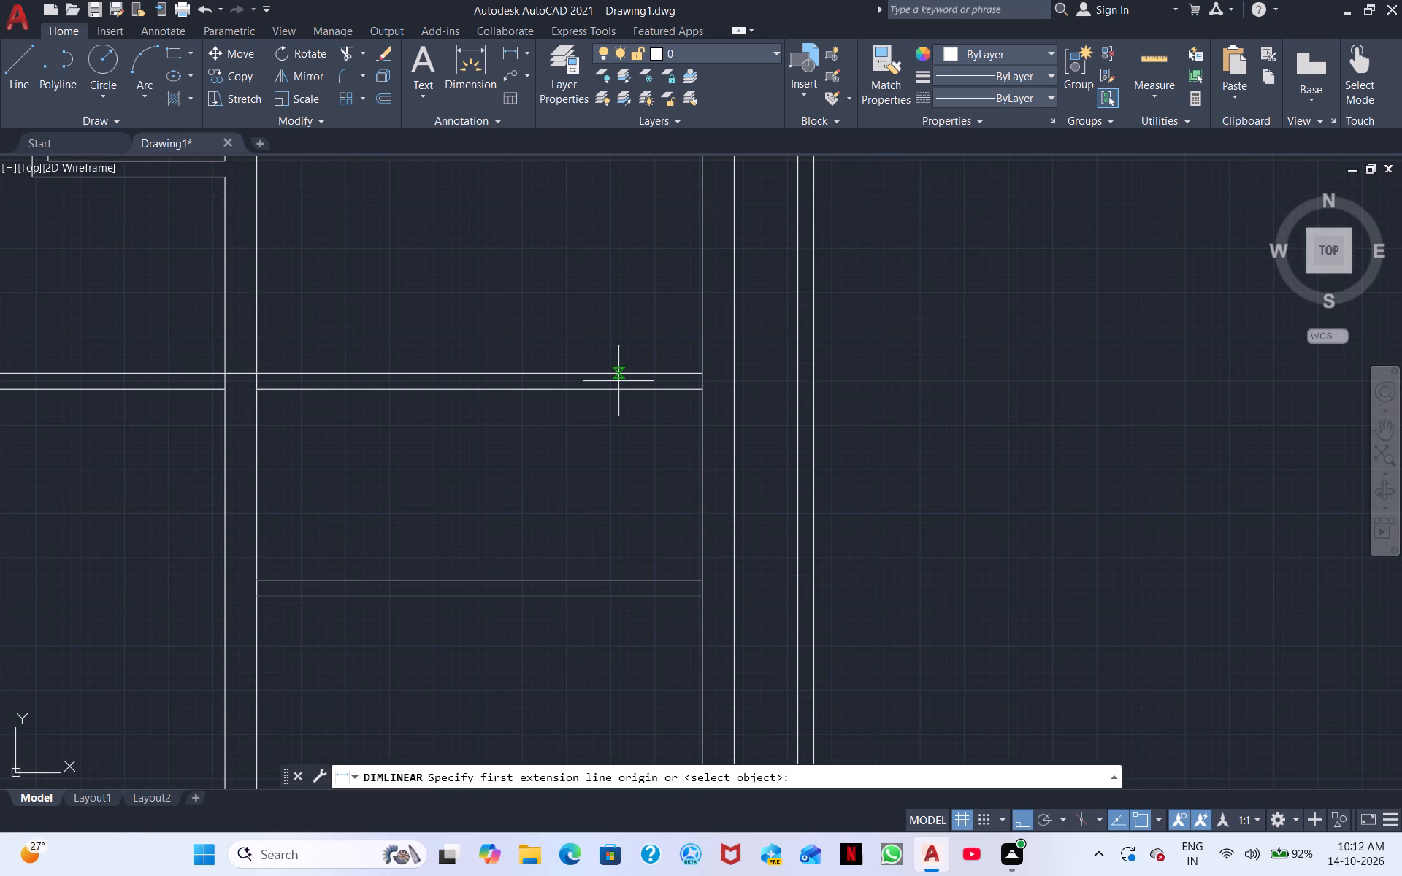
drag(618, 374, 621, 367)
middle_drag(599, 634, 613, 464)
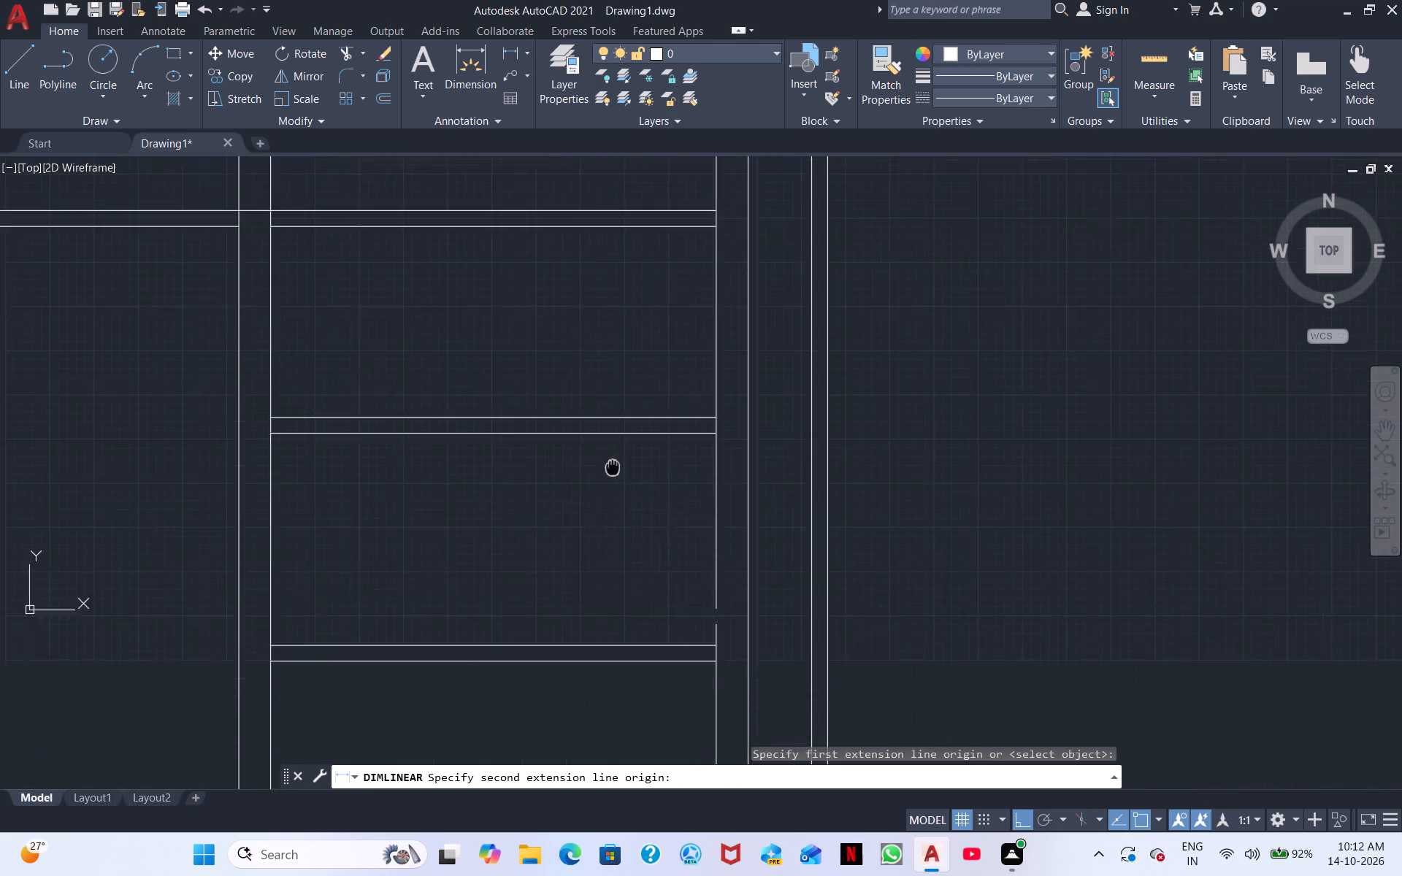
middle_drag(613, 464, 567, 360)
click(583, 546)
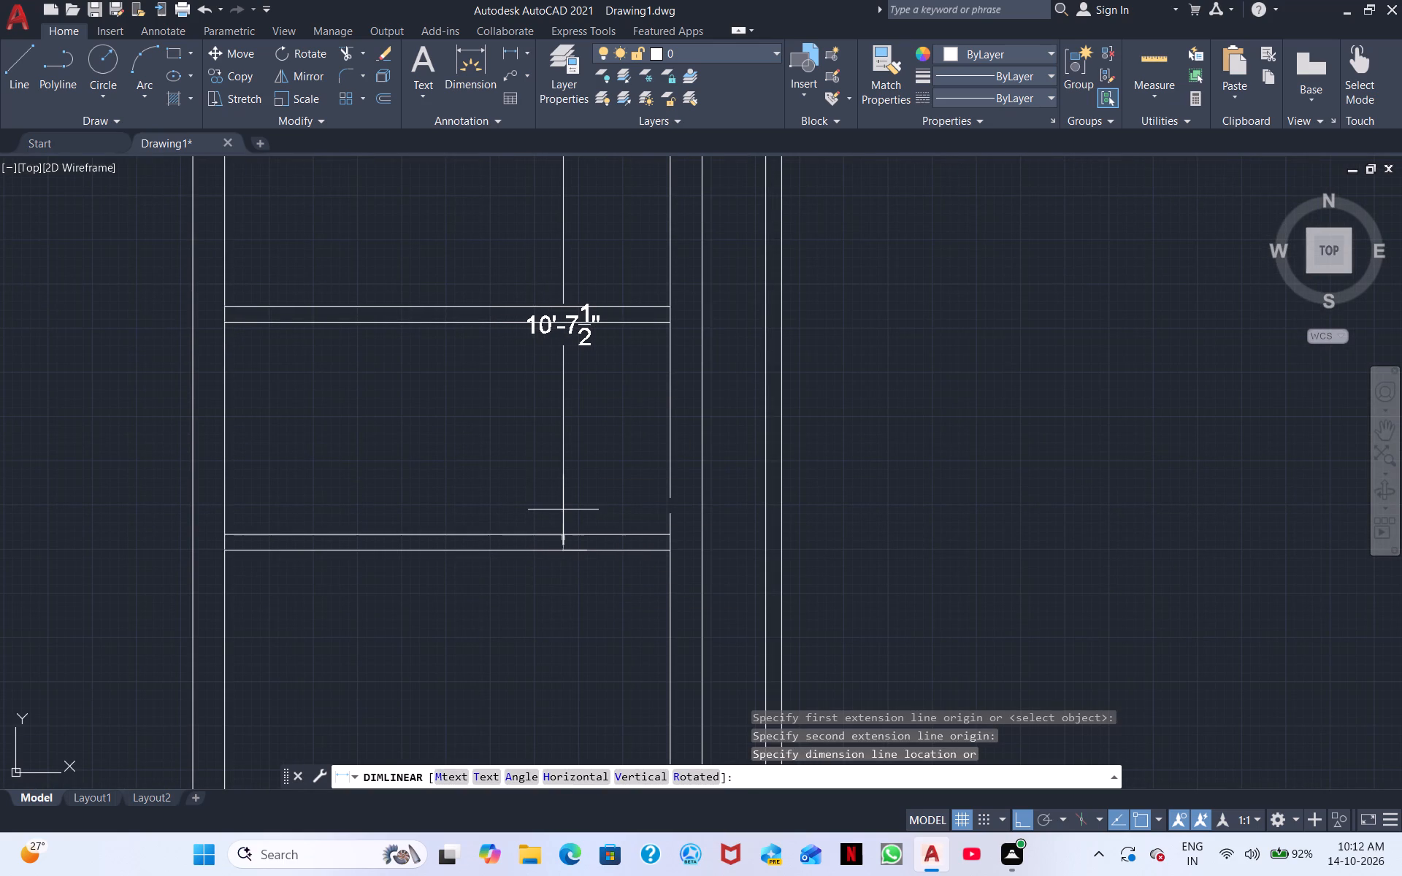
right_click(563, 510)
click(604, 536)
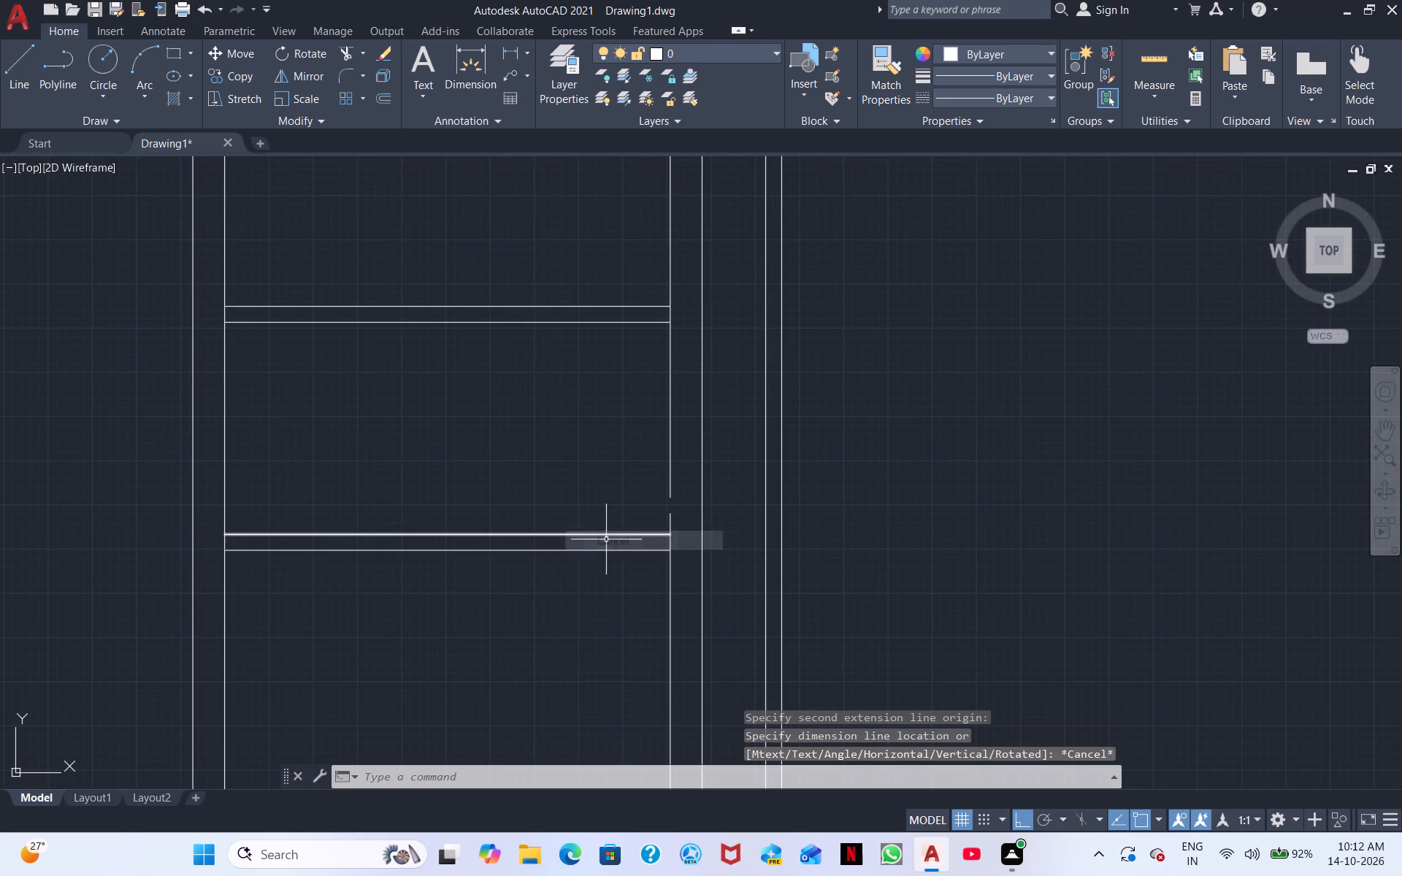
Measure from the second horizontal wall's south line to the south line of the second eastern partition wall.
click(510, 58)
middle_drag(509, 405, 509, 566)
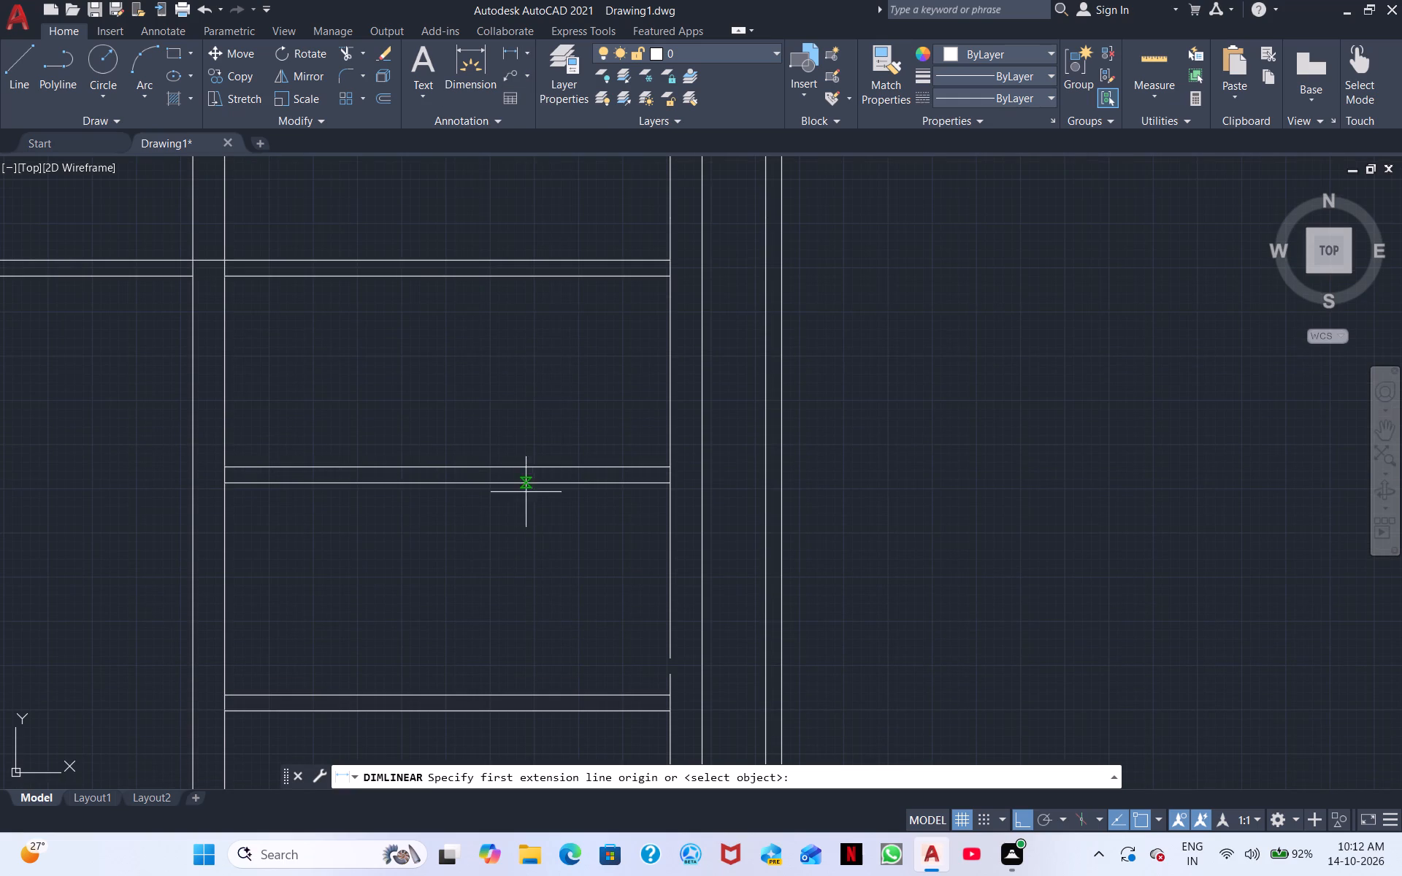
click(558, 275)
middle_drag(581, 669, 551, 512)
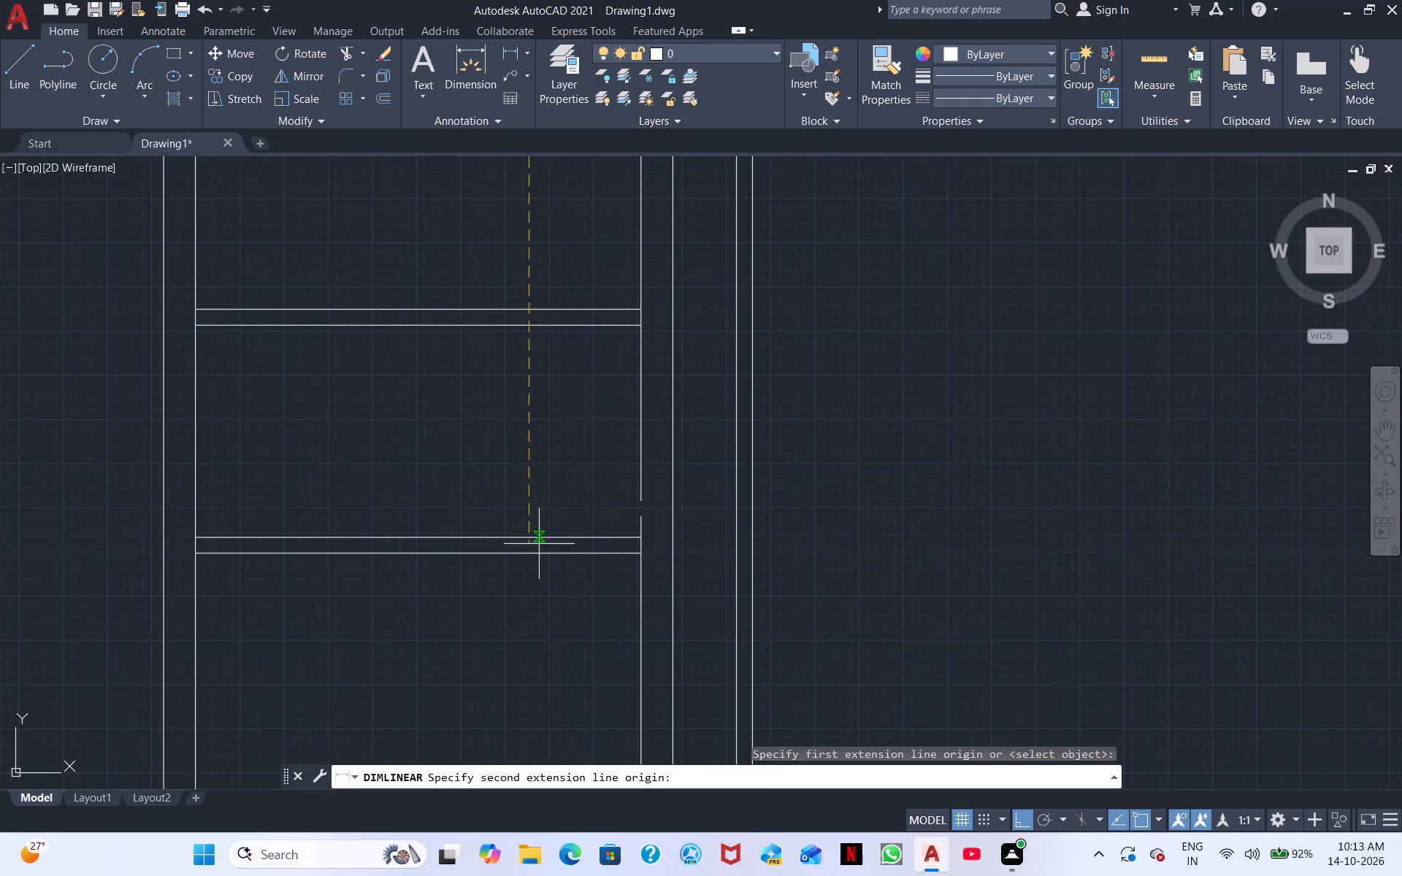
click(526, 556)
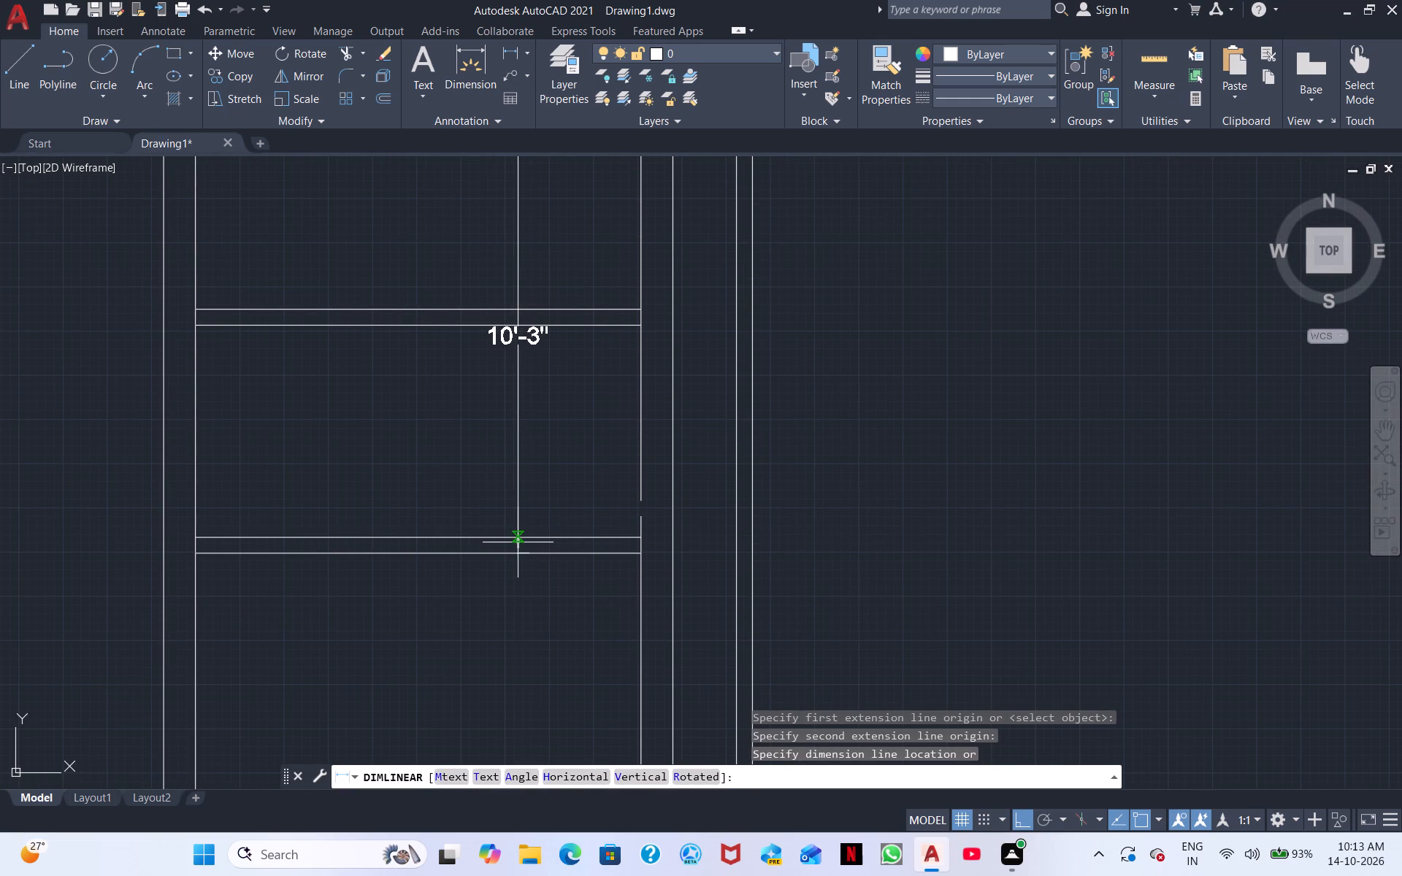
right_click(526, 542)
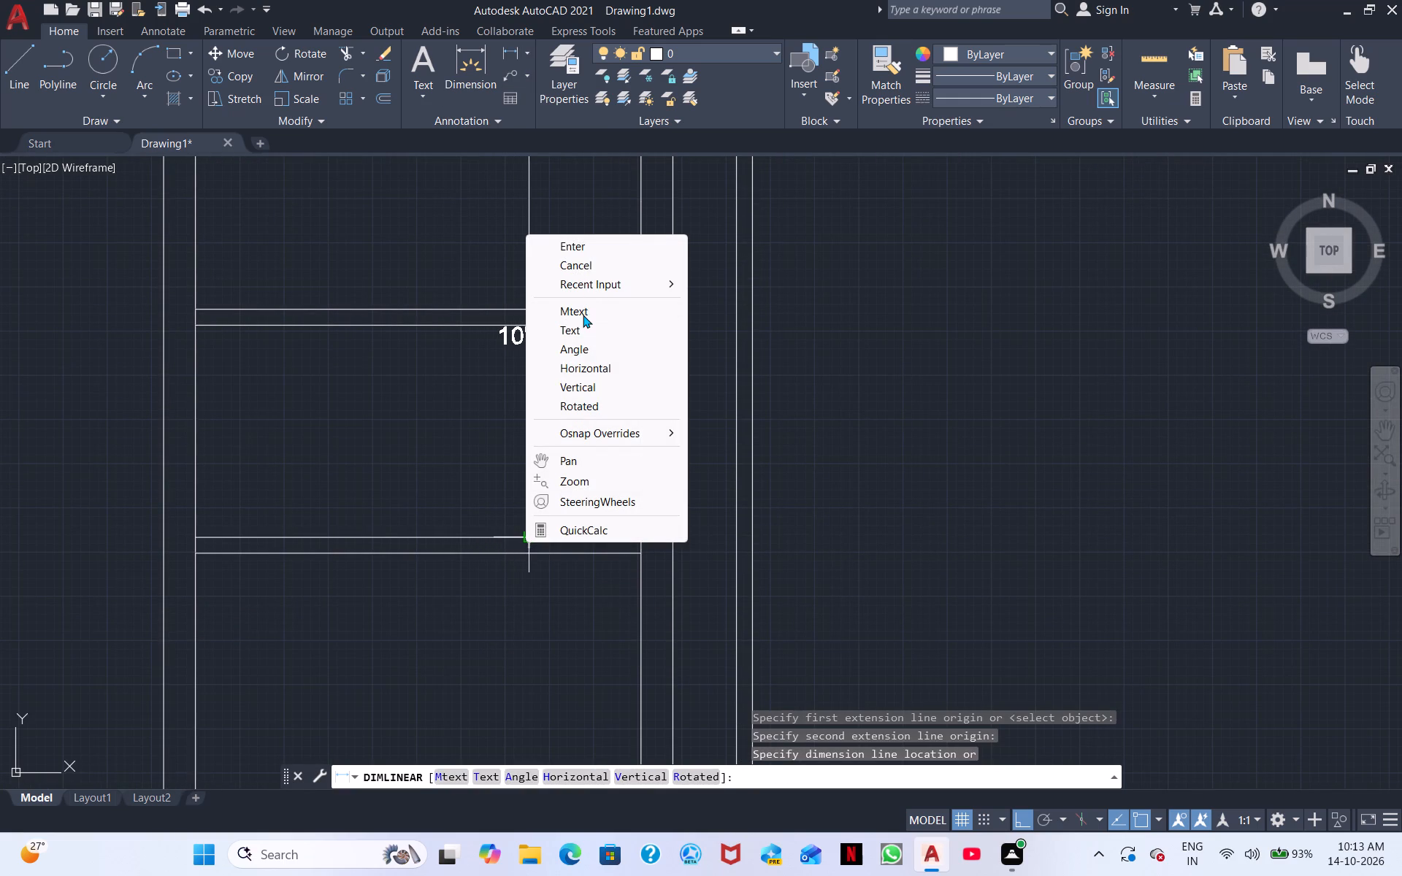
click(582, 267)
Extend the lower segment of the eastern wall's inner line north across the gap to the first partition wall's south line.
middle_drag(353, 458, 559, 338)
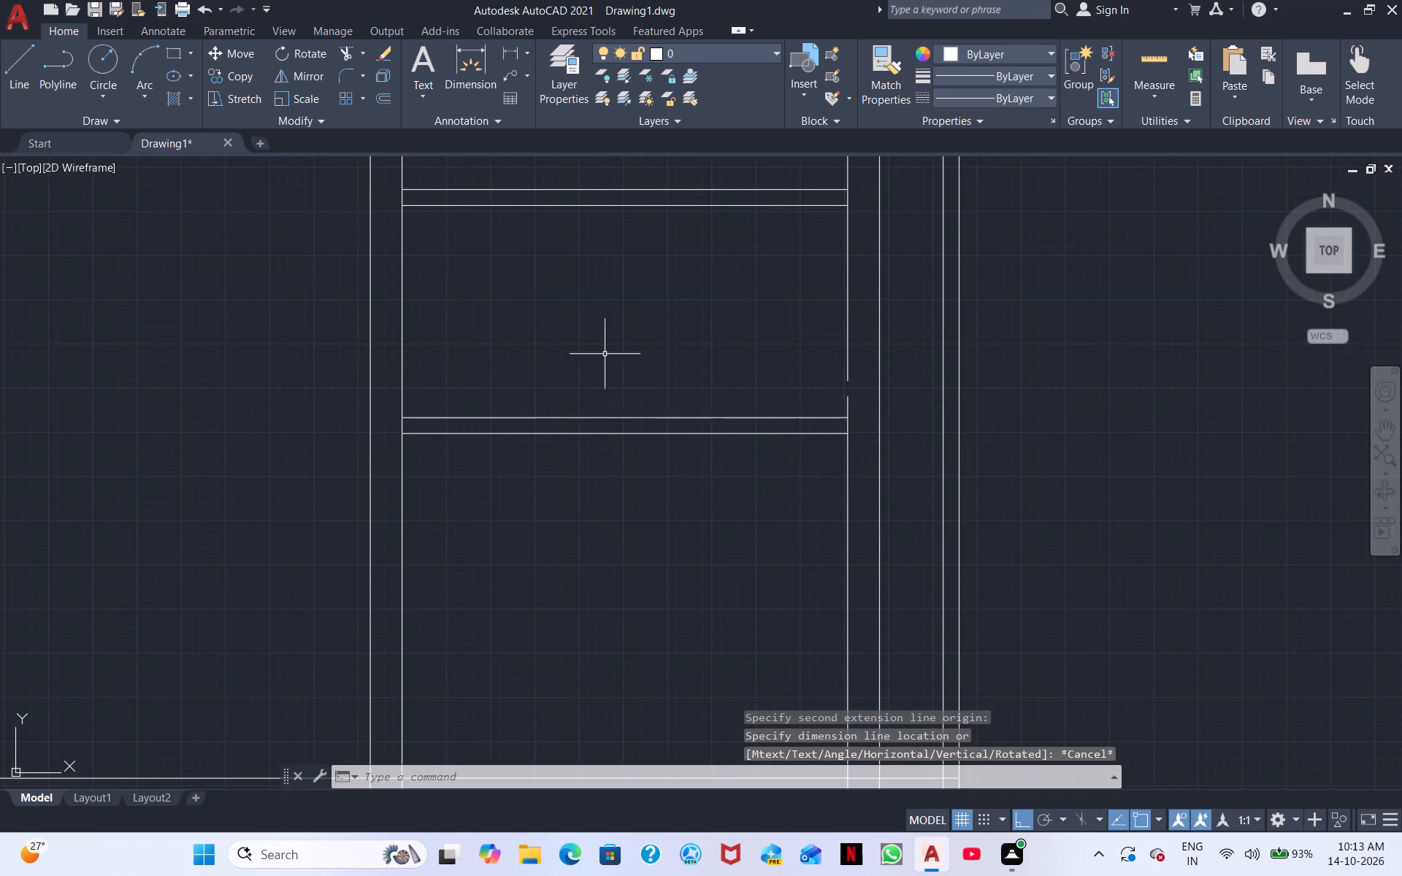
click(347, 59)
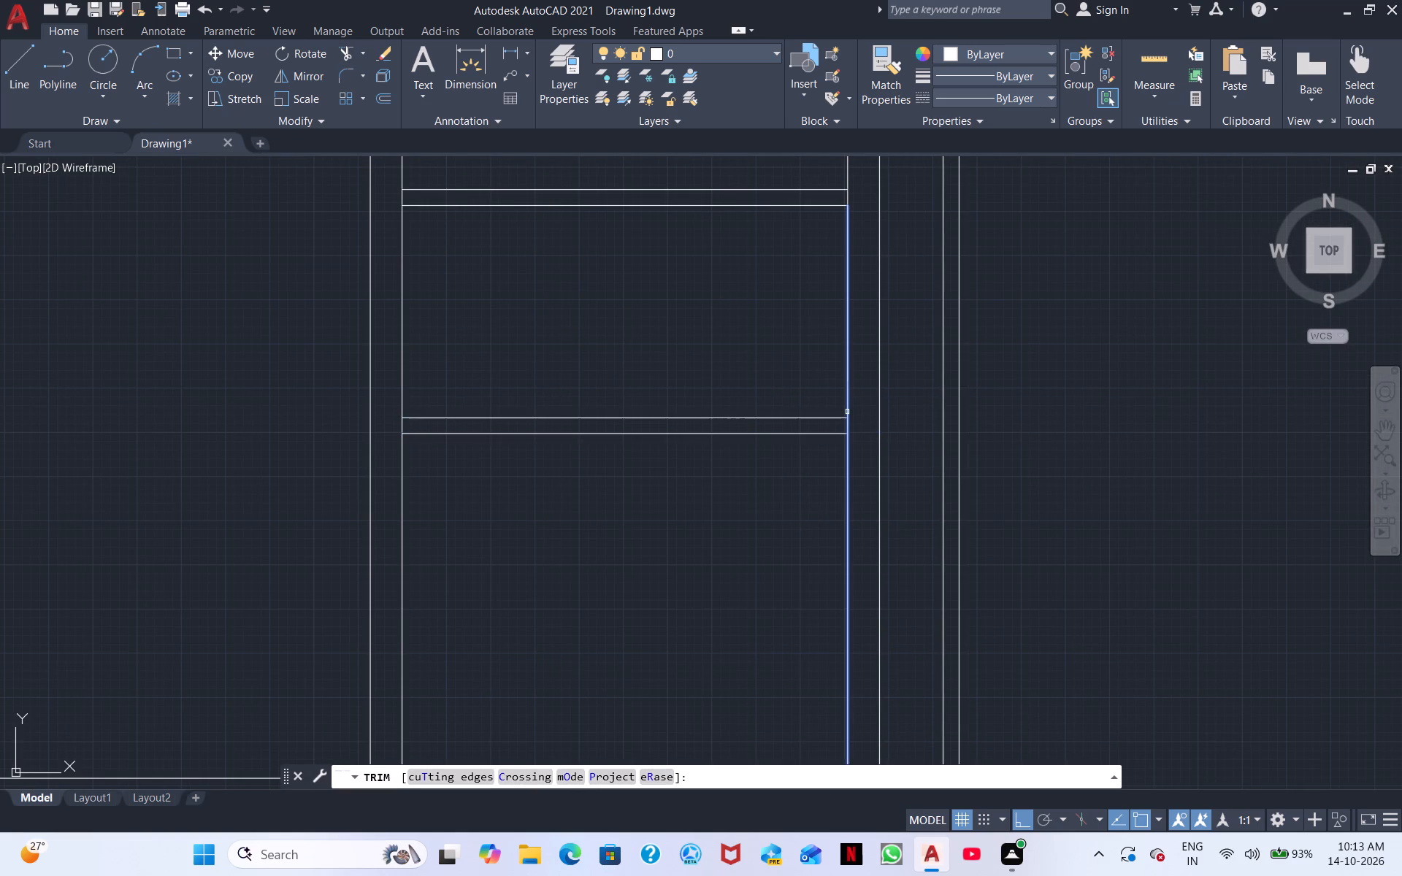
shift+click(847, 412)
key(Escape)
Extend both lines of each of the two eastern partition walls west to the central vertical wall's west line.
scroll(495, 354, down, 1)
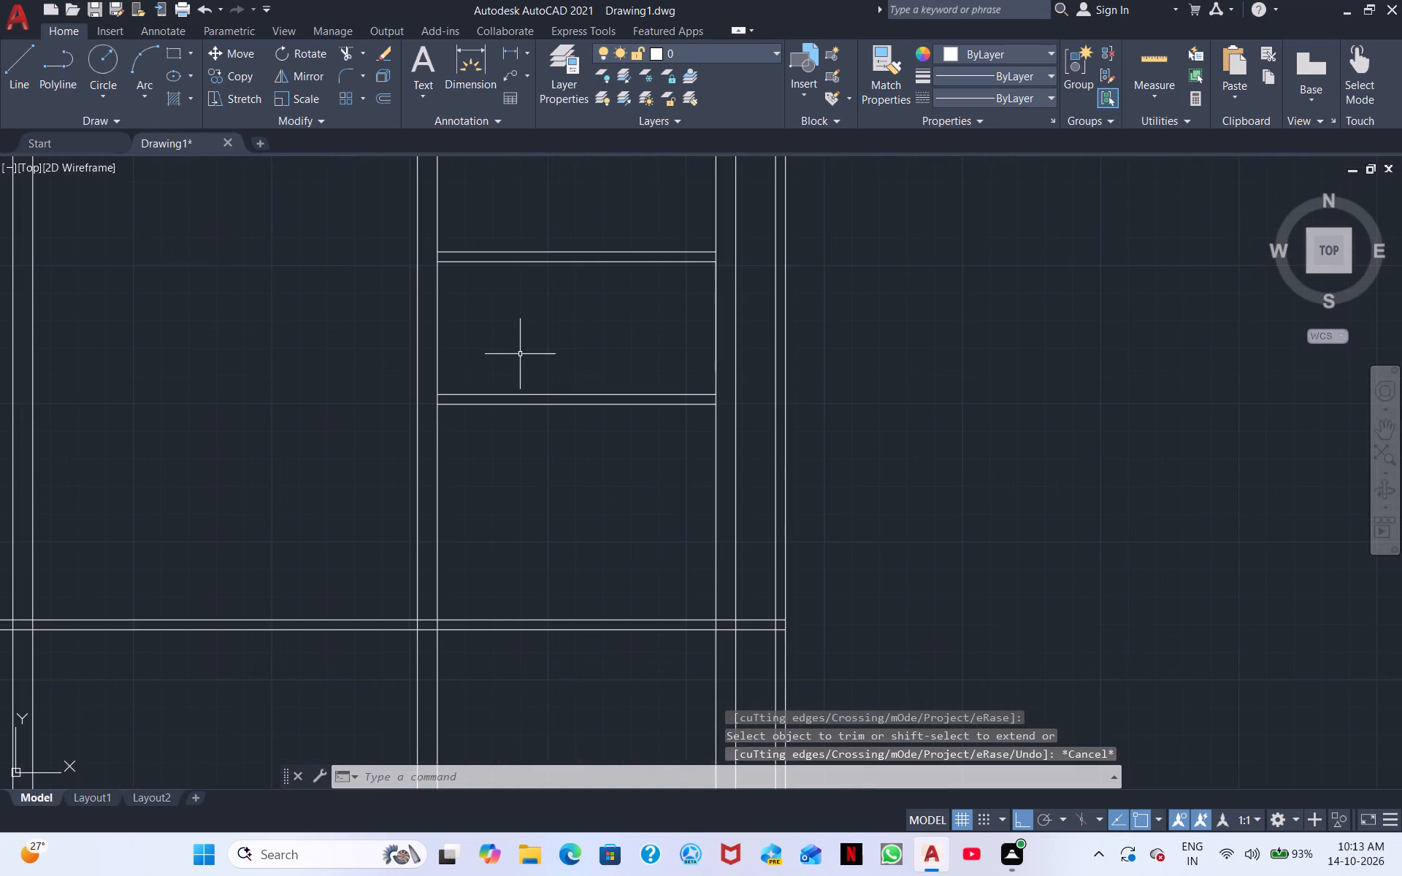
middle_drag(552, 407, 630, 333)
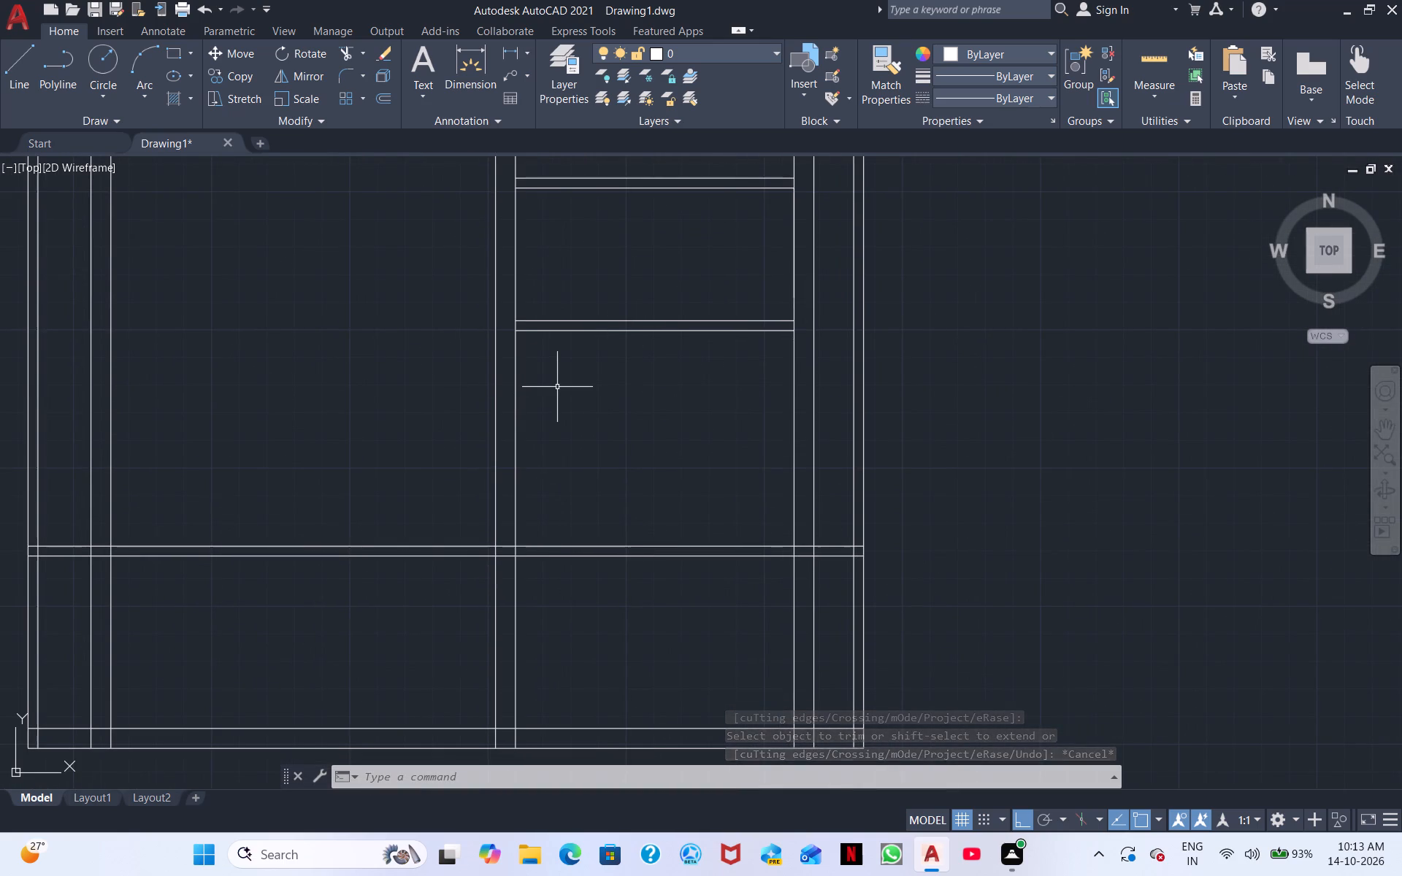
middle_drag(567, 393, 747, 605)
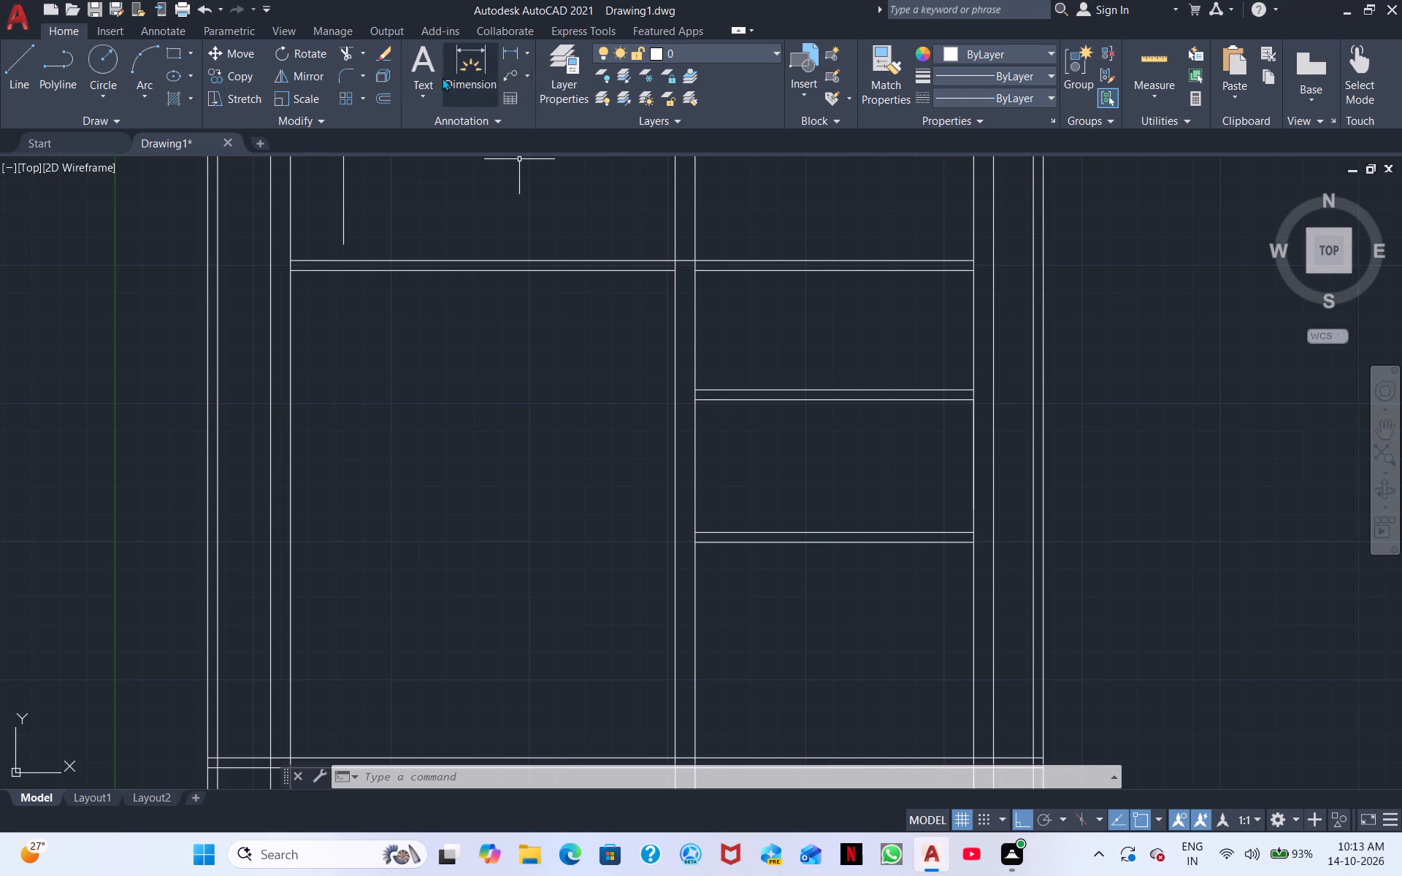
click(344, 42)
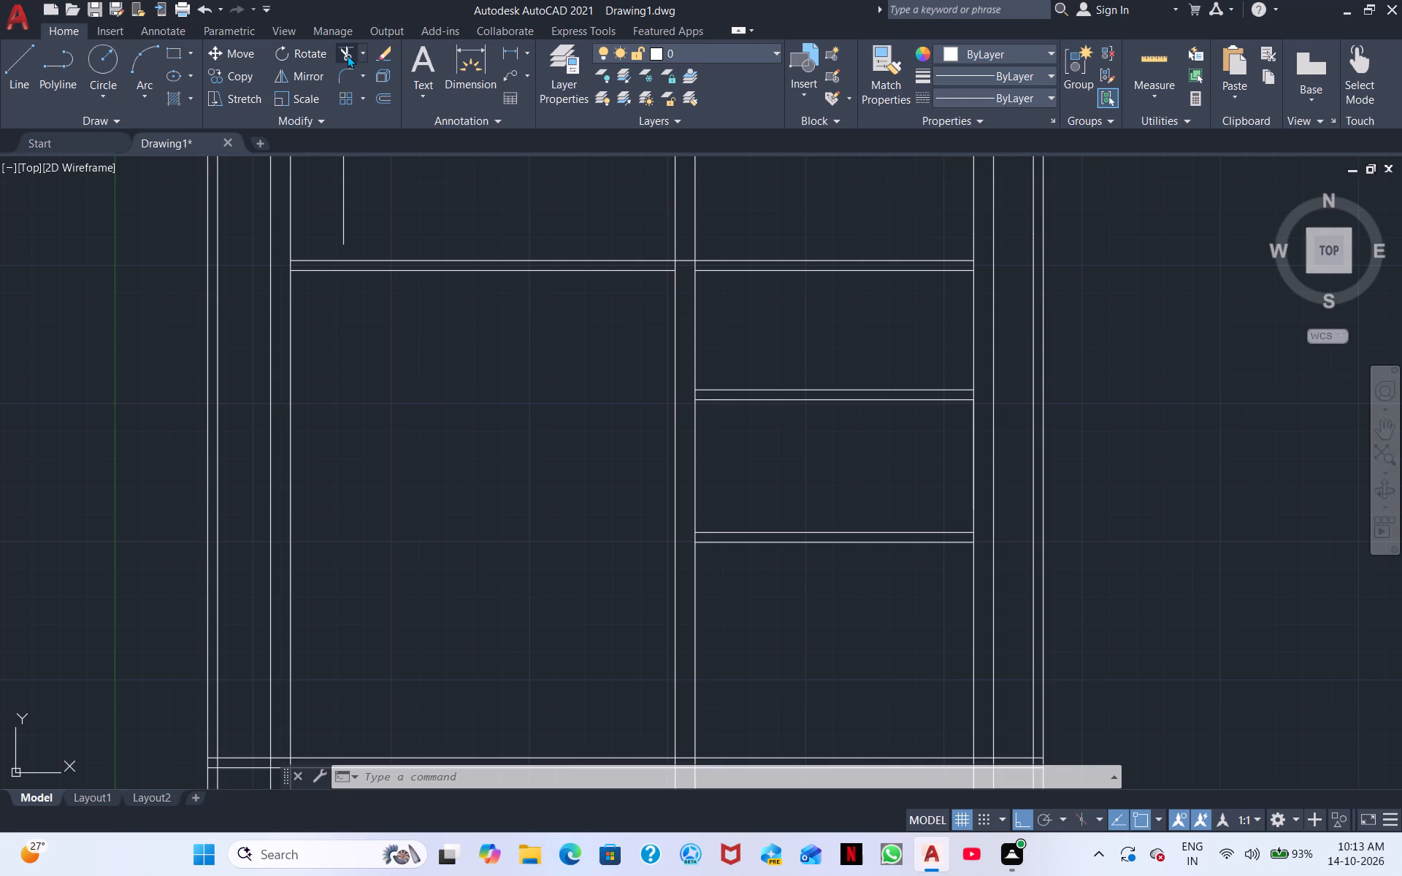
click(347, 55)
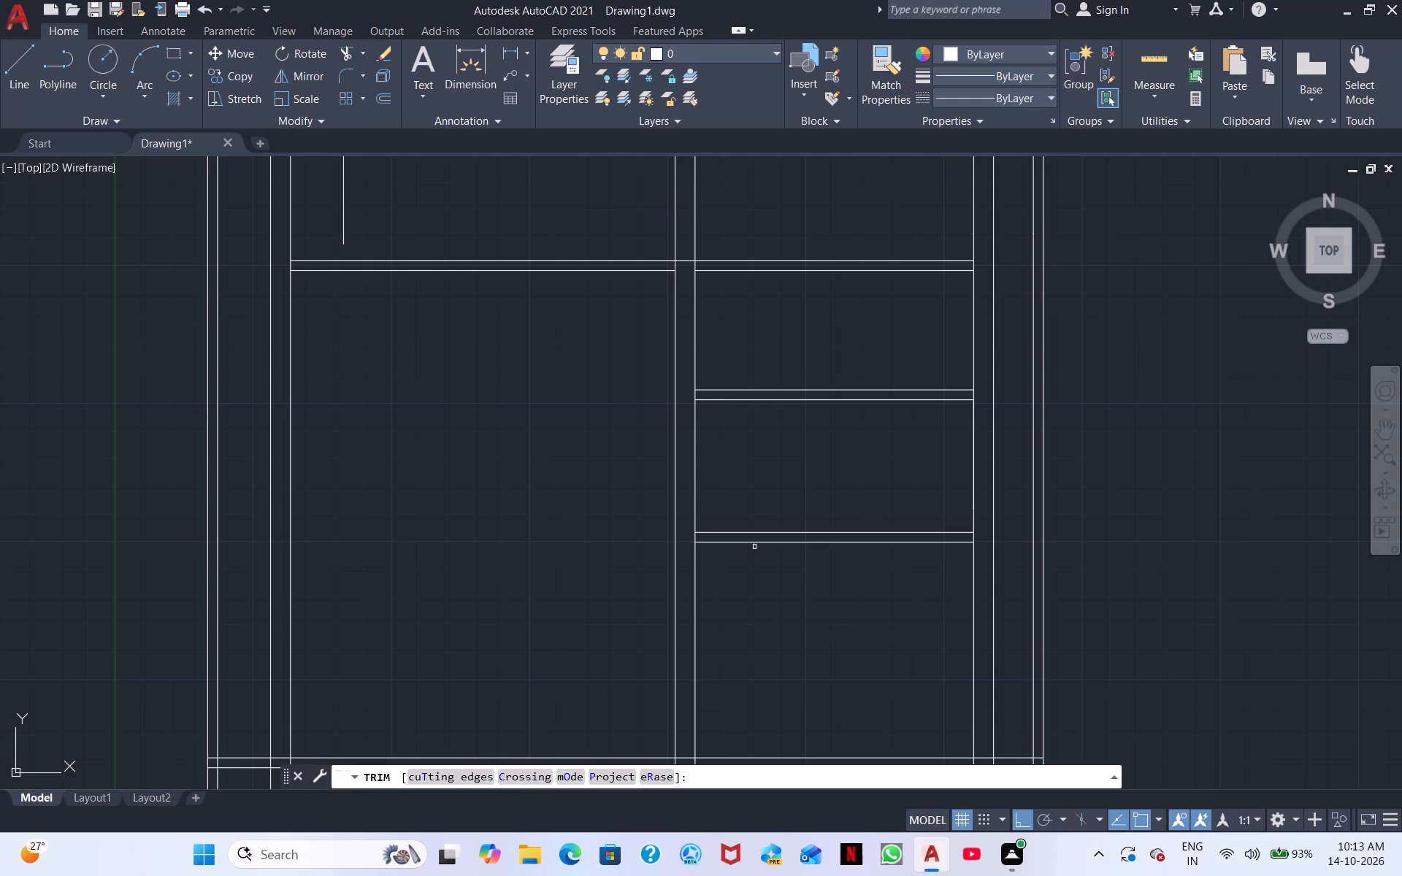
shift+click(754, 547)
shift+click(755, 542)
shift+click(735, 528)
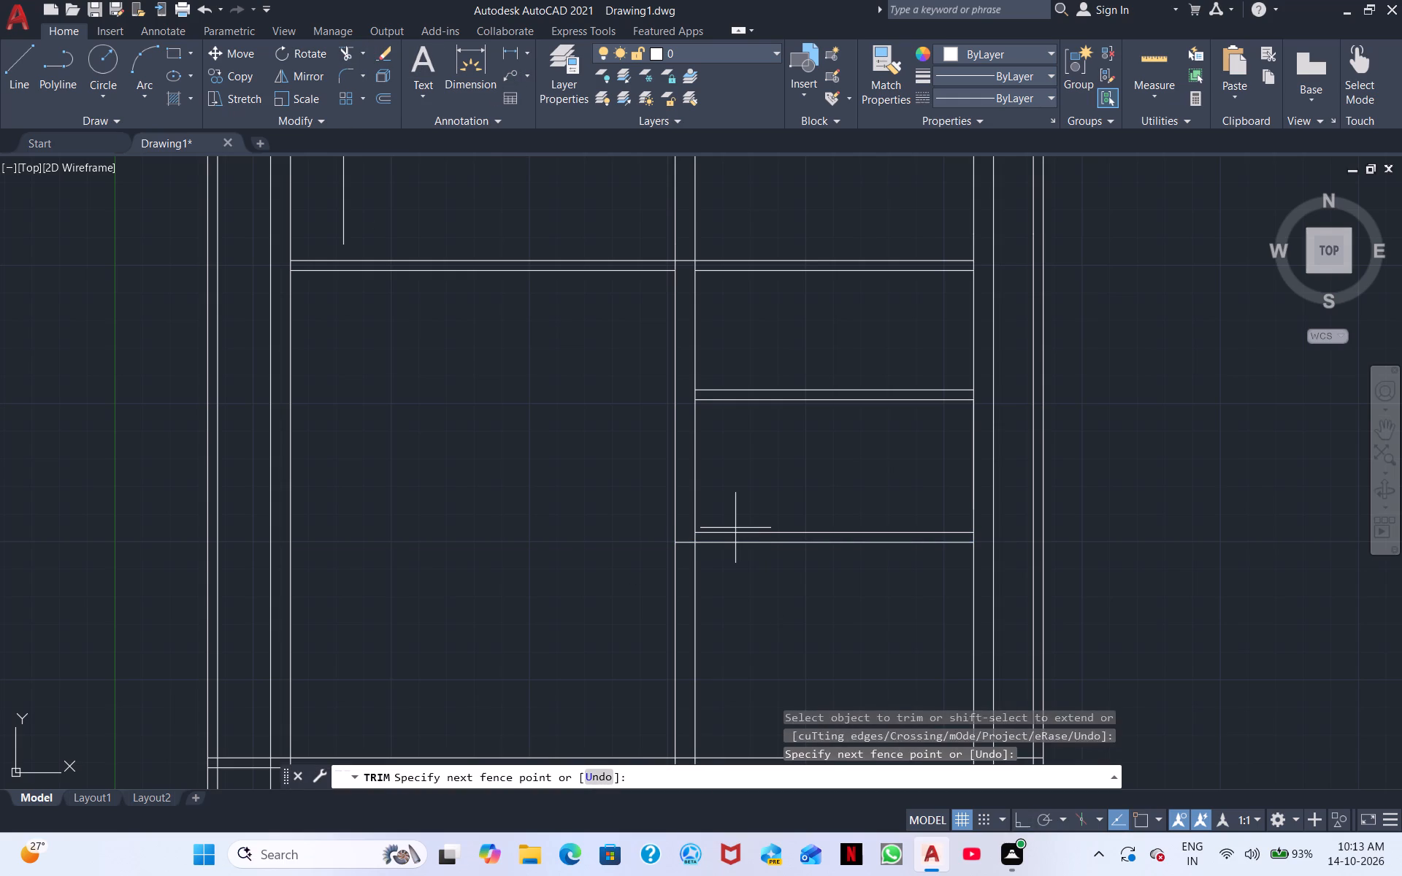
shift+click(733, 534)
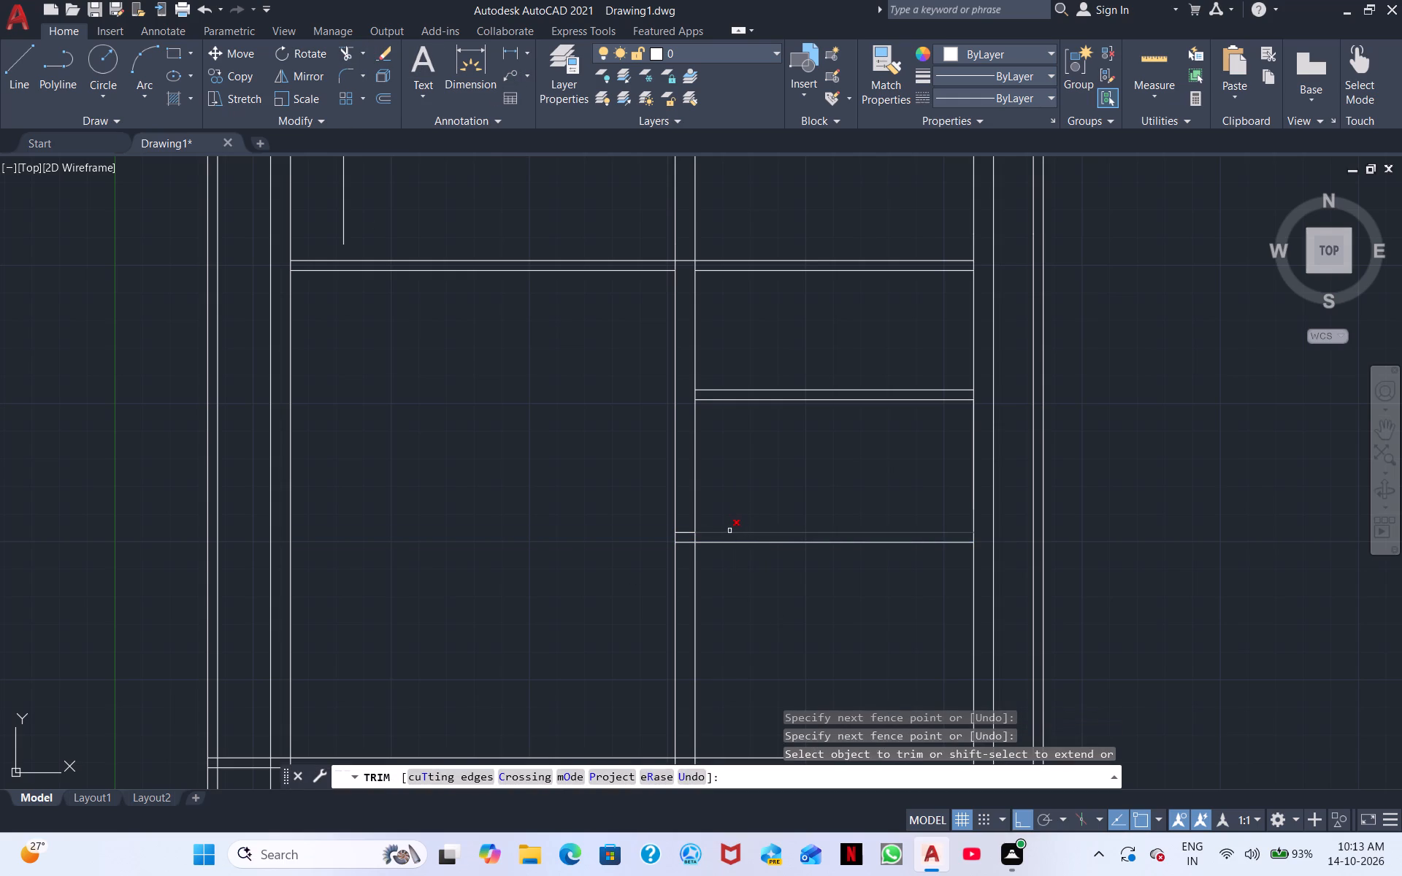
shift+click(732, 402)
shift+click(715, 388)
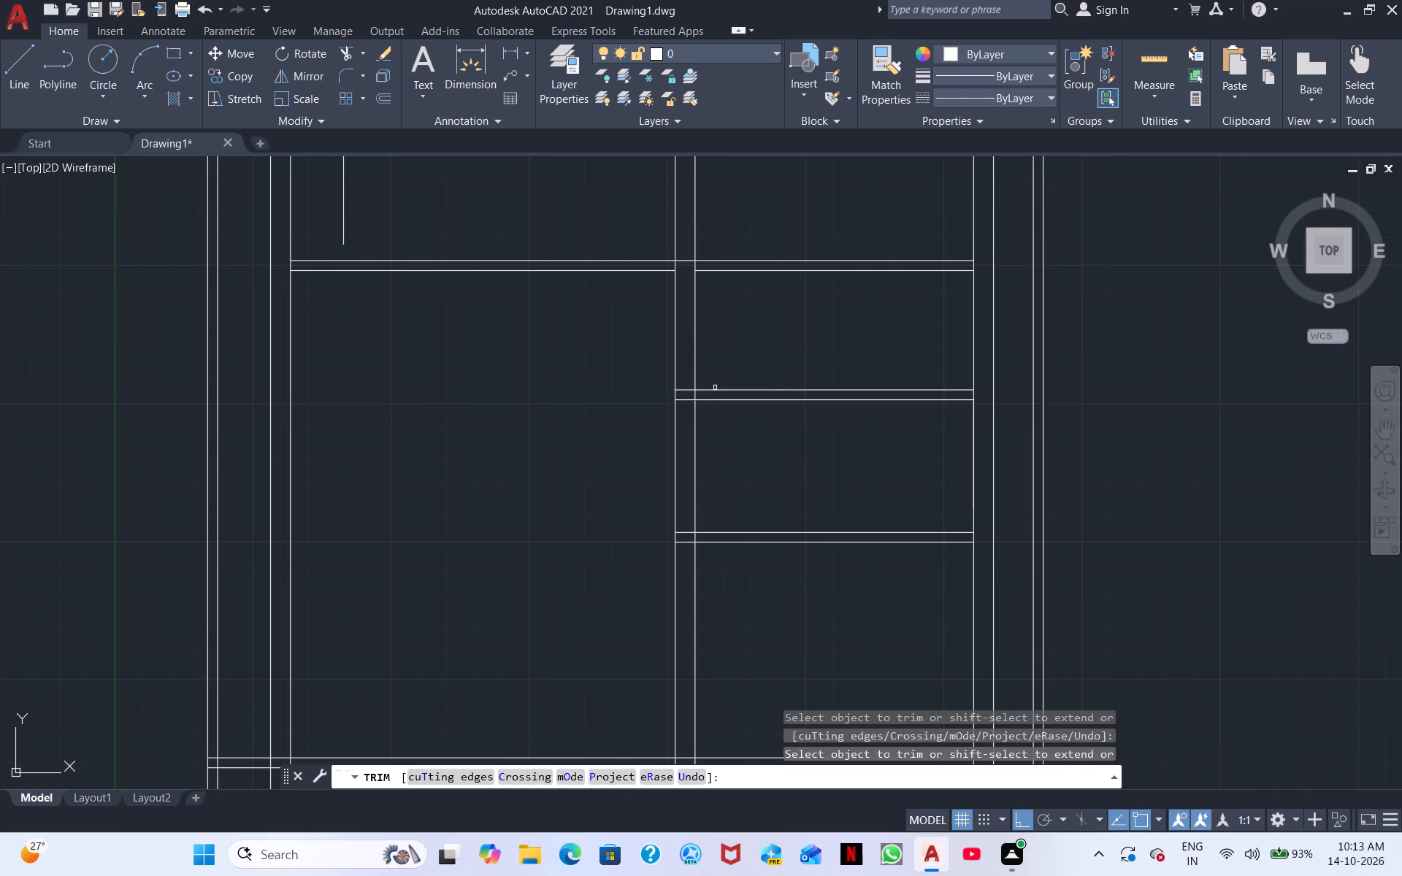
key(Escape)
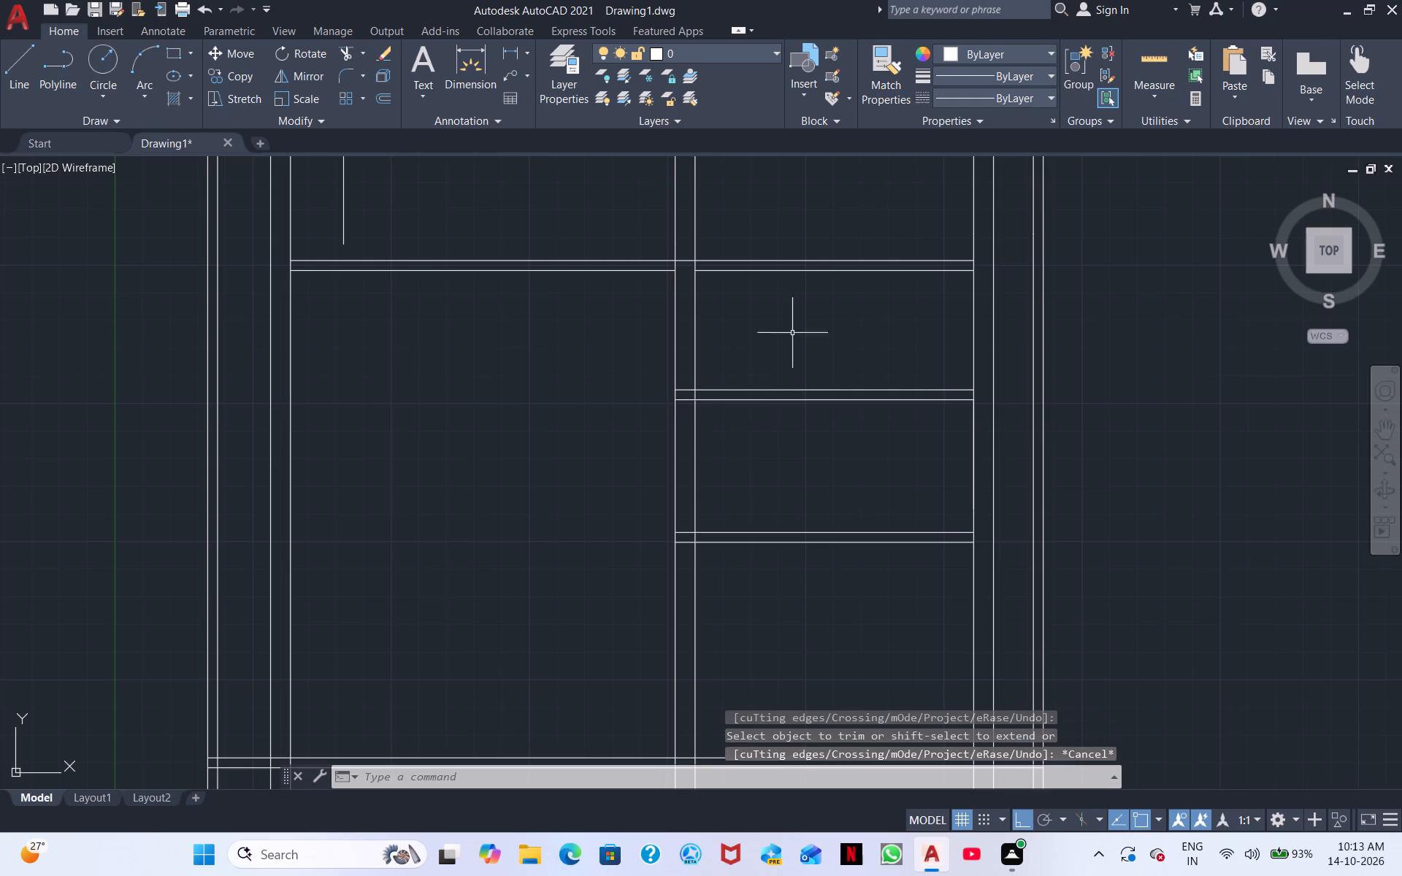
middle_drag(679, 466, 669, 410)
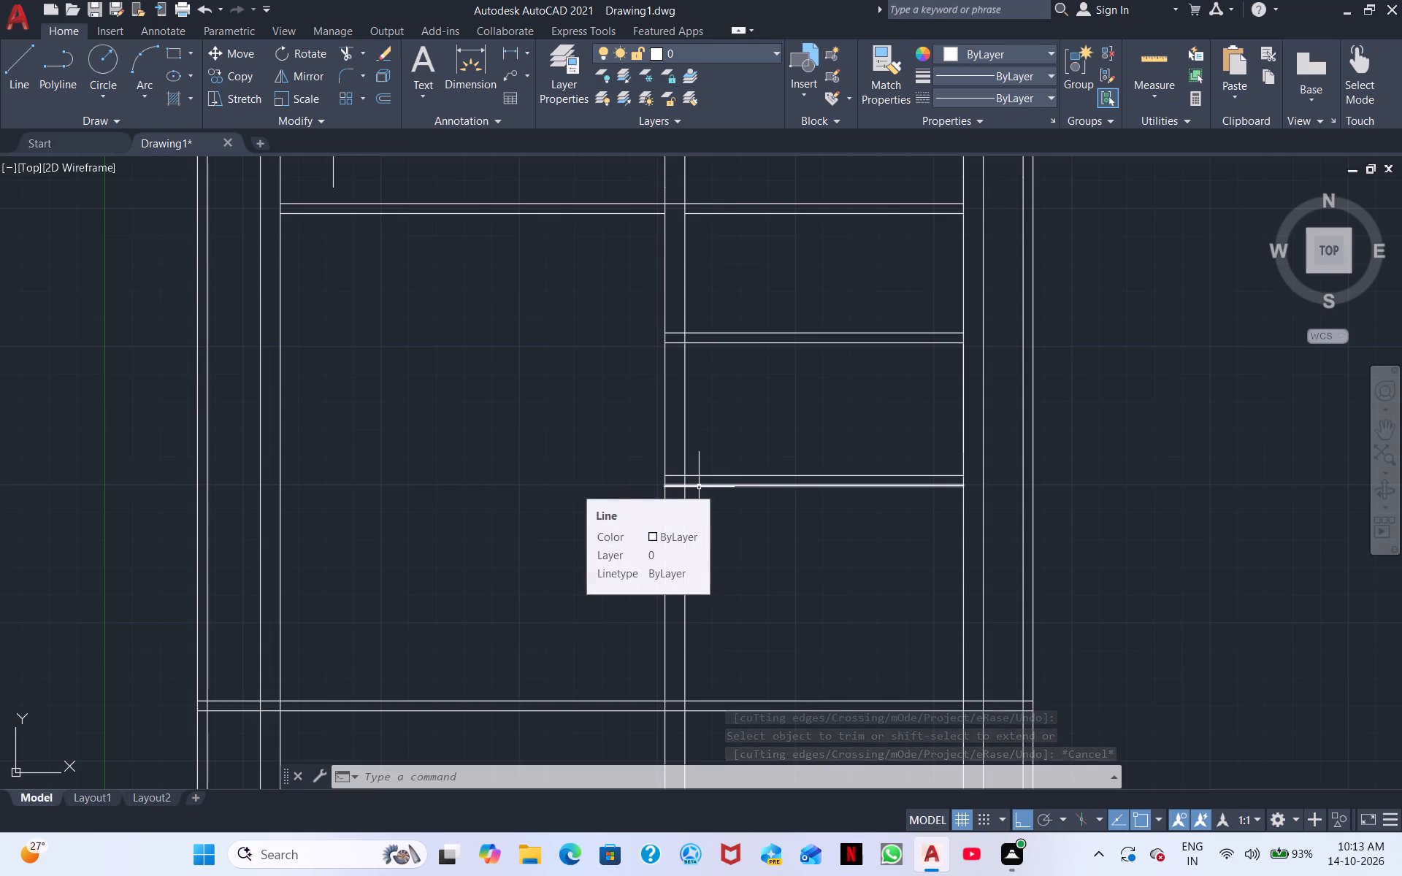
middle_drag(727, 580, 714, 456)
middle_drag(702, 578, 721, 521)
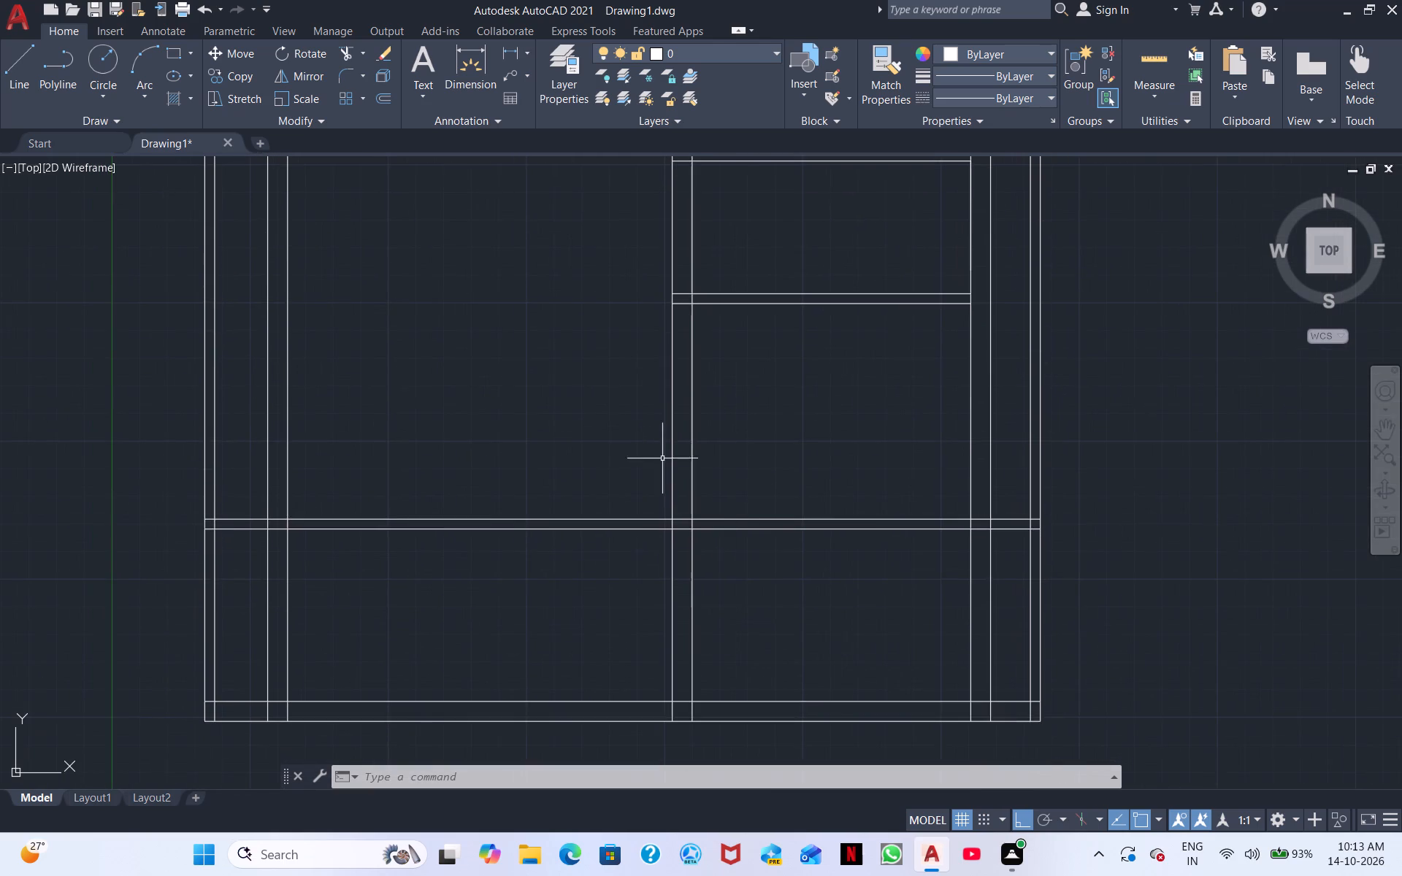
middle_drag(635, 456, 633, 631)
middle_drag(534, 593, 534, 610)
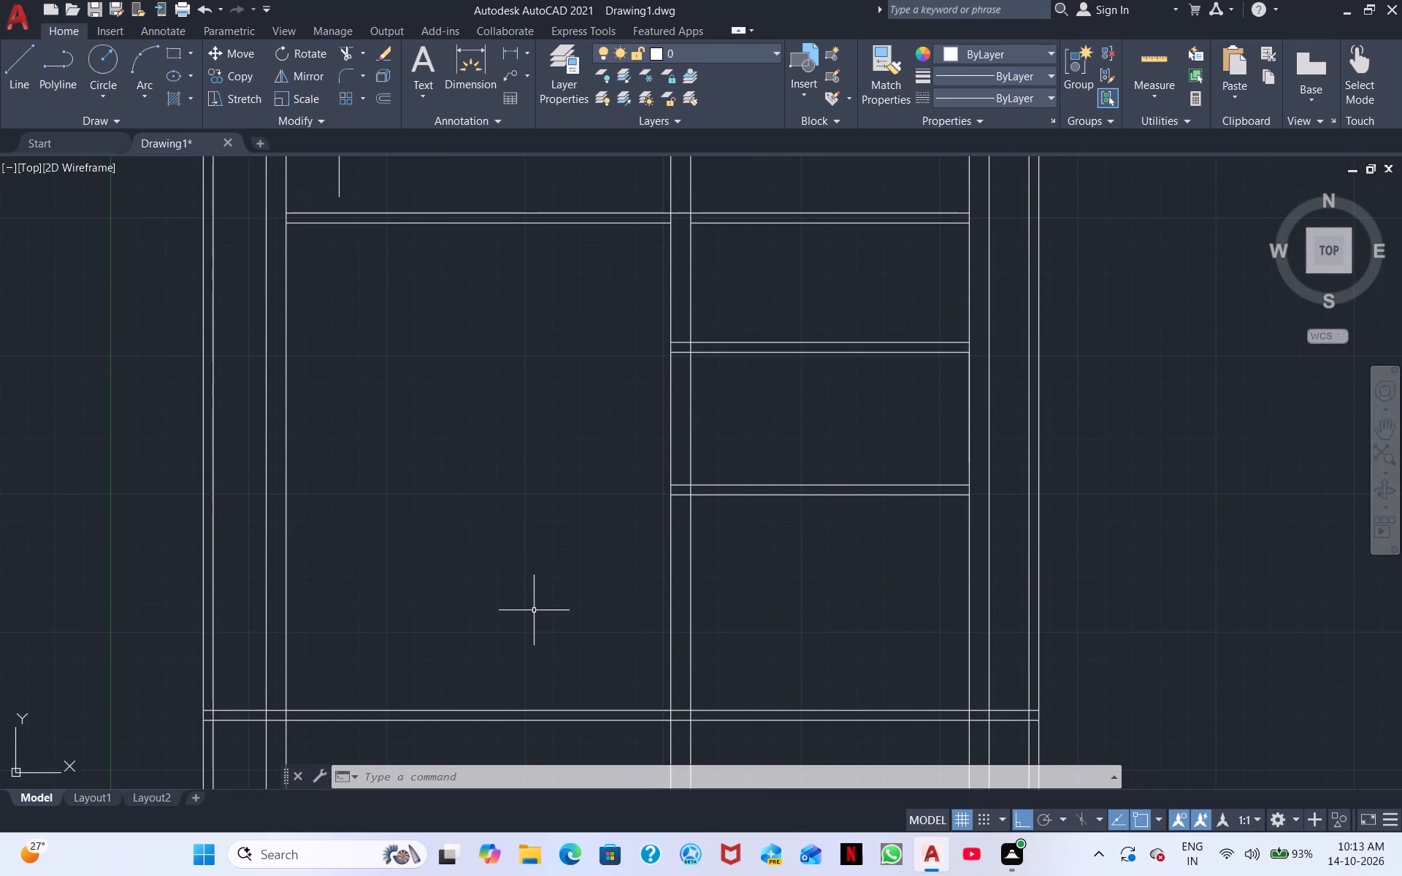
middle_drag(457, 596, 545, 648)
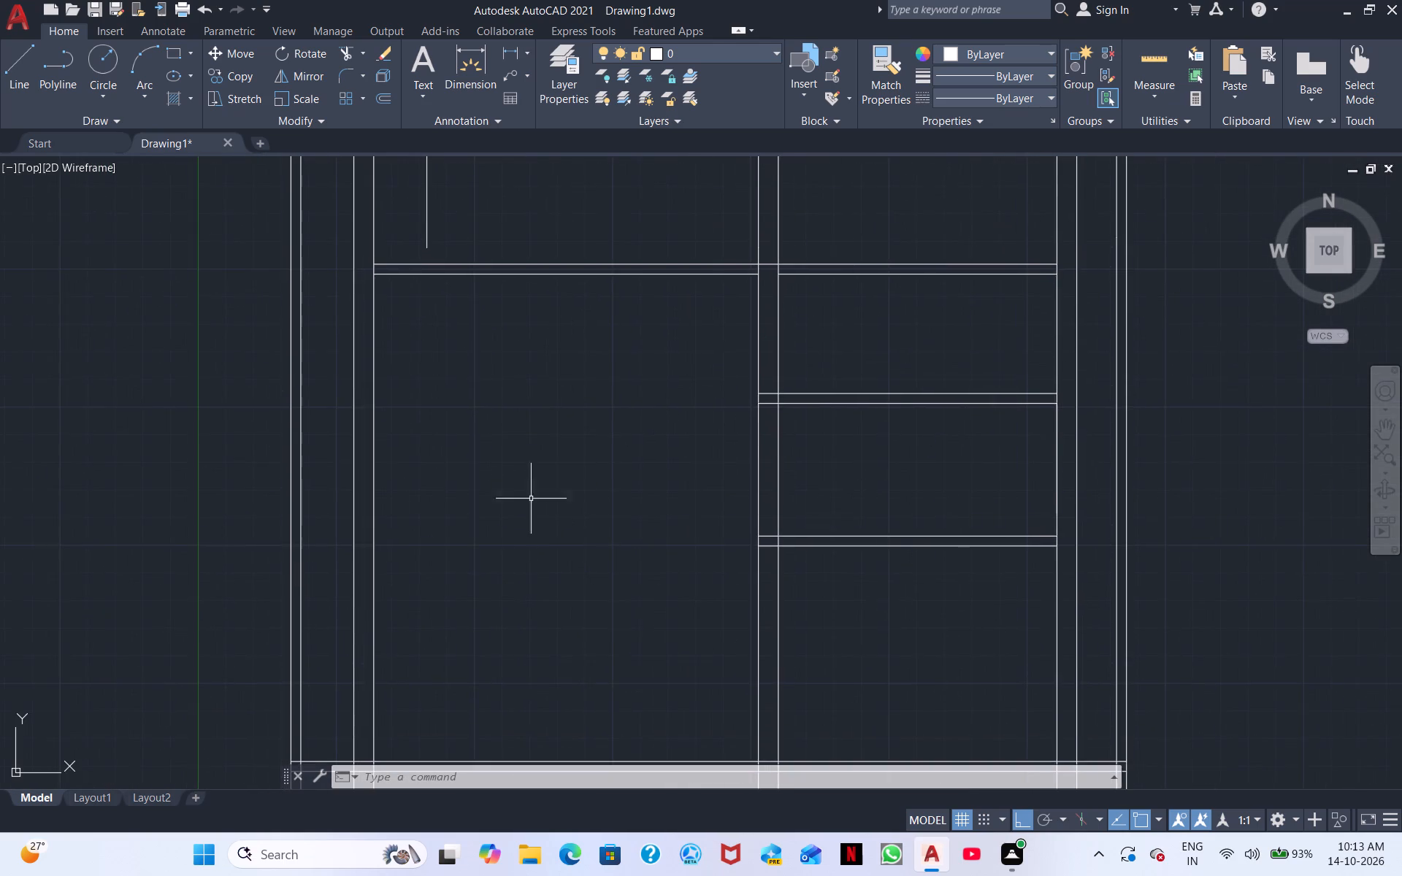
Examine the wall layout around the western rooms, the central vertical wall and the two eastern partition walls.
middle_drag(531, 499, 528, 619)
middle_click(505, 531)
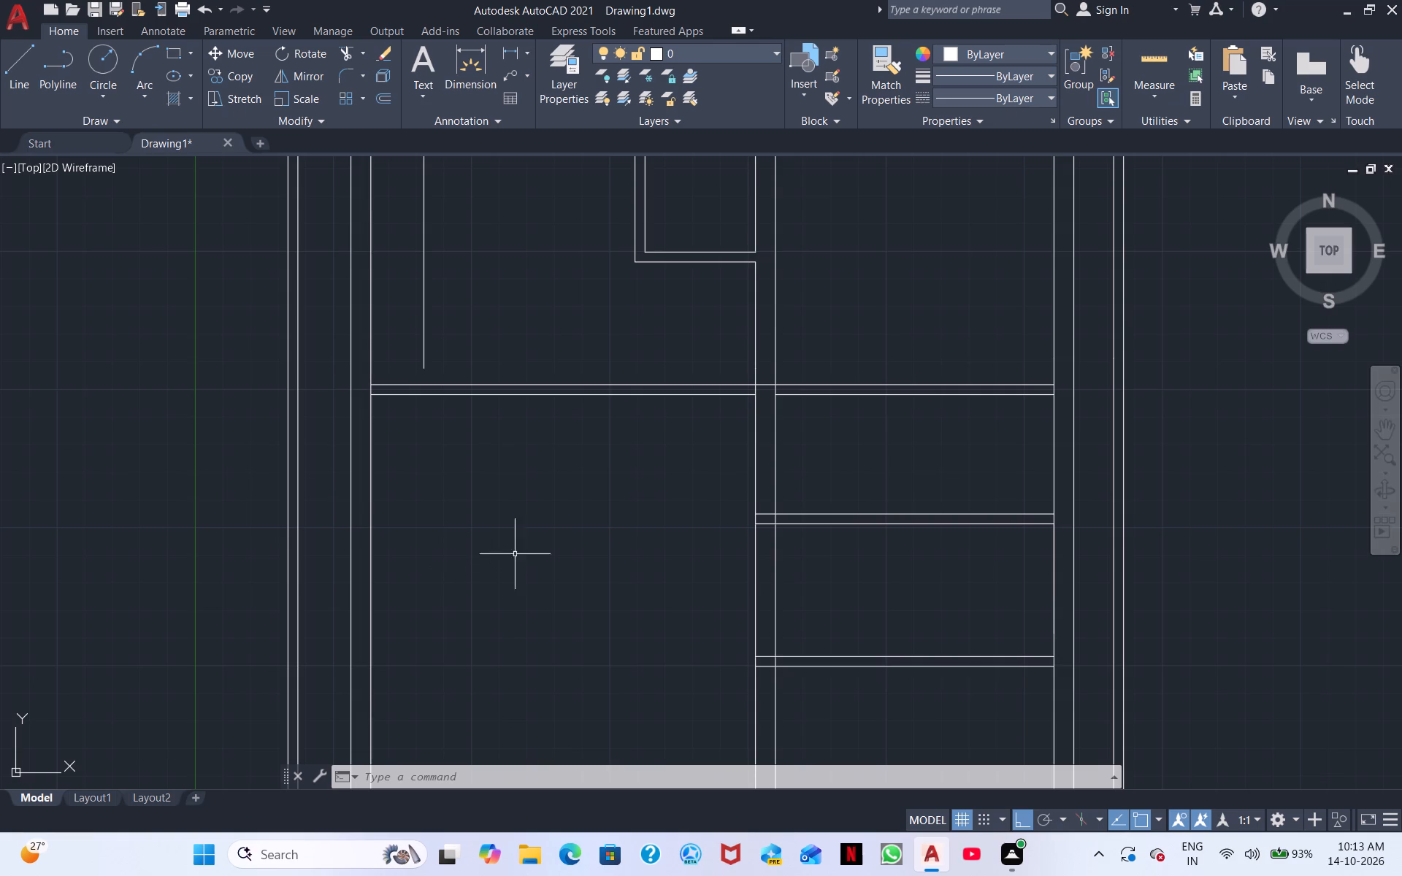
middle_drag(537, 463, 549, 361)
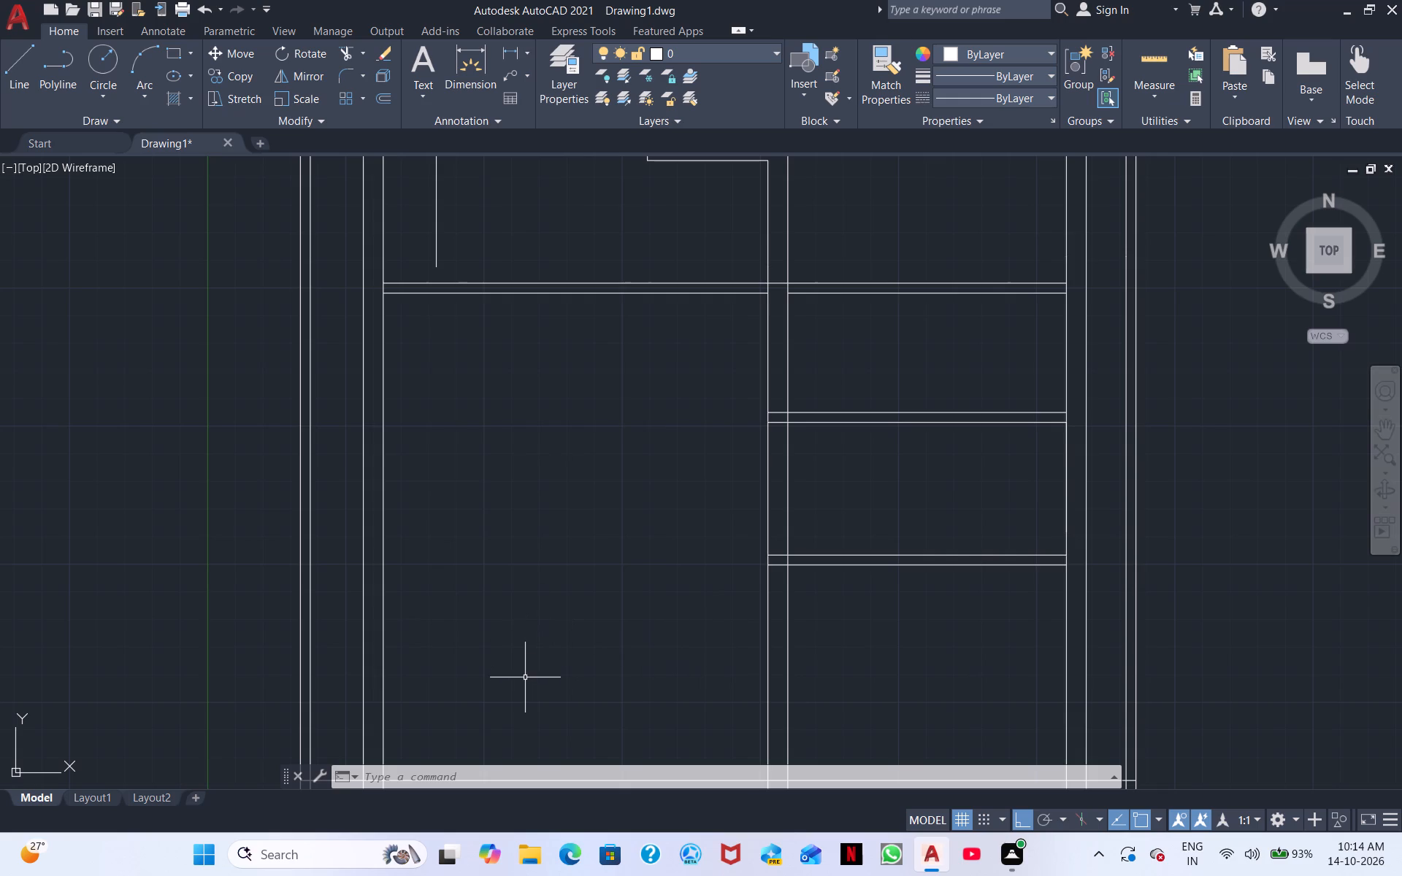
middle_drag(462, 583, 478, 634)
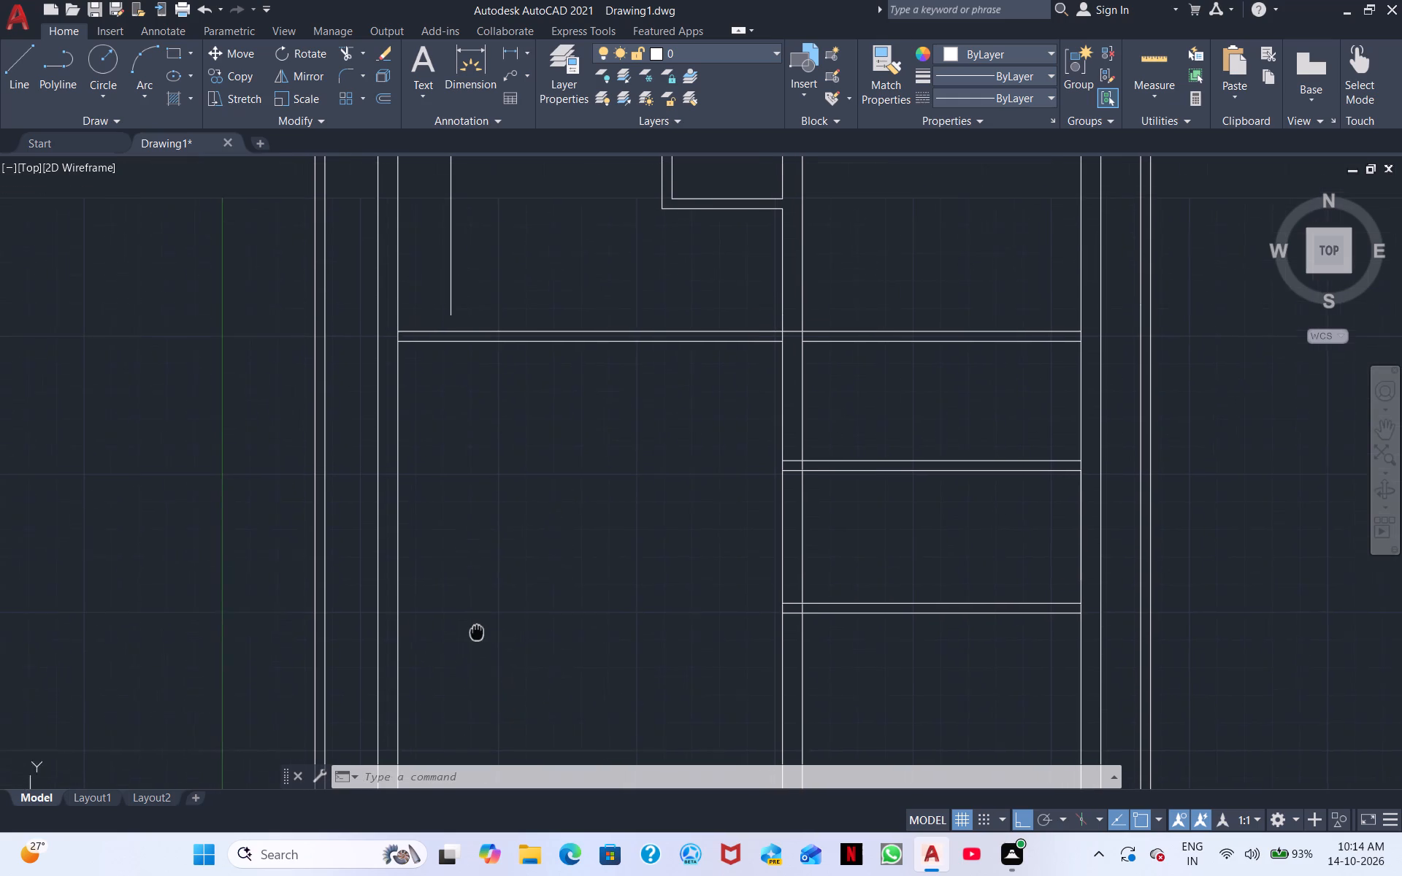
middle_drag(478, 634, 495, 700)
middle_drag(483, 600, 543, 593)
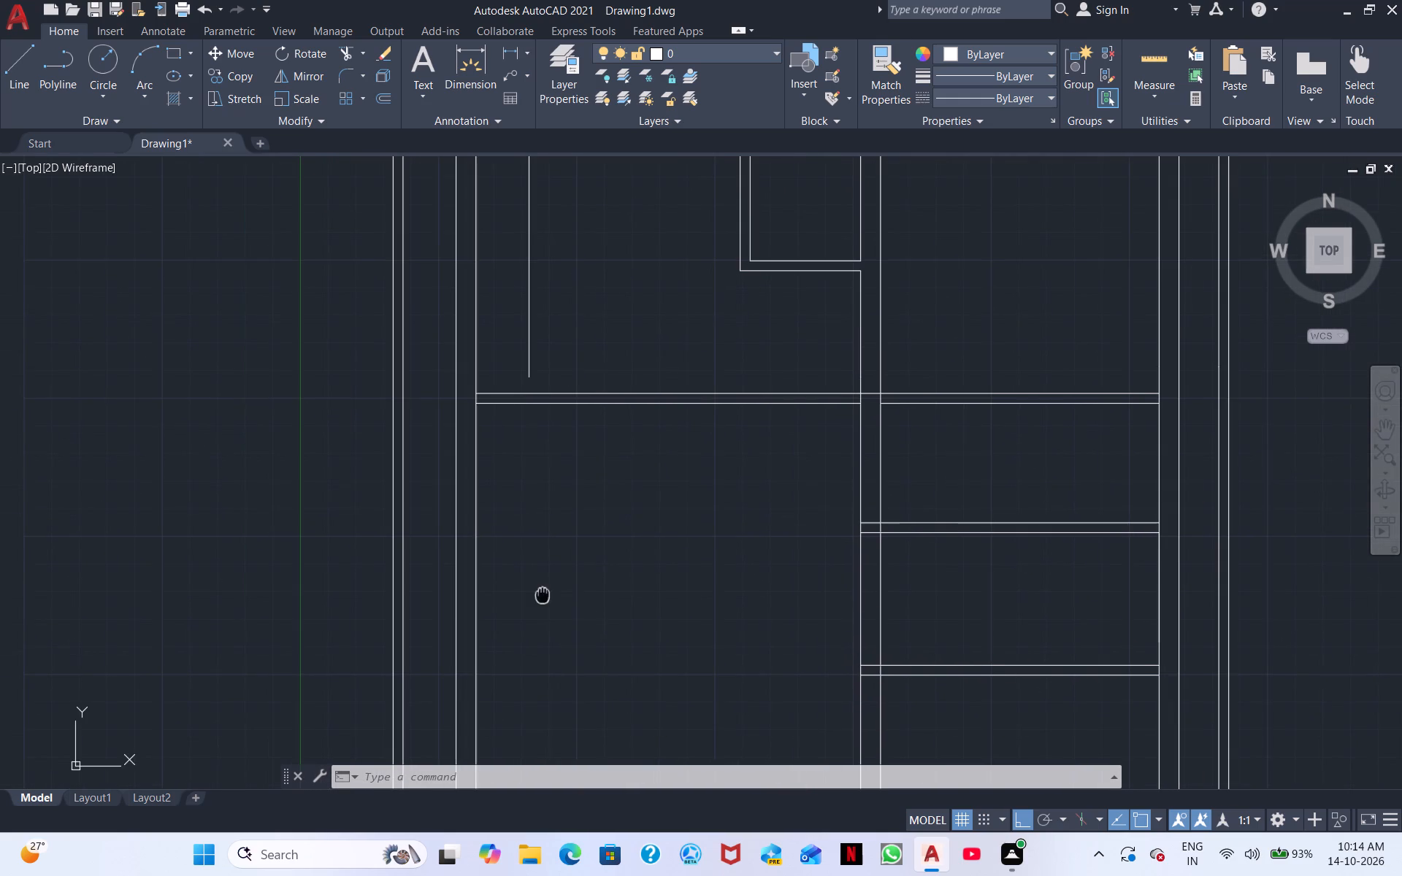
middle_drag(543, 593, 543, 593)
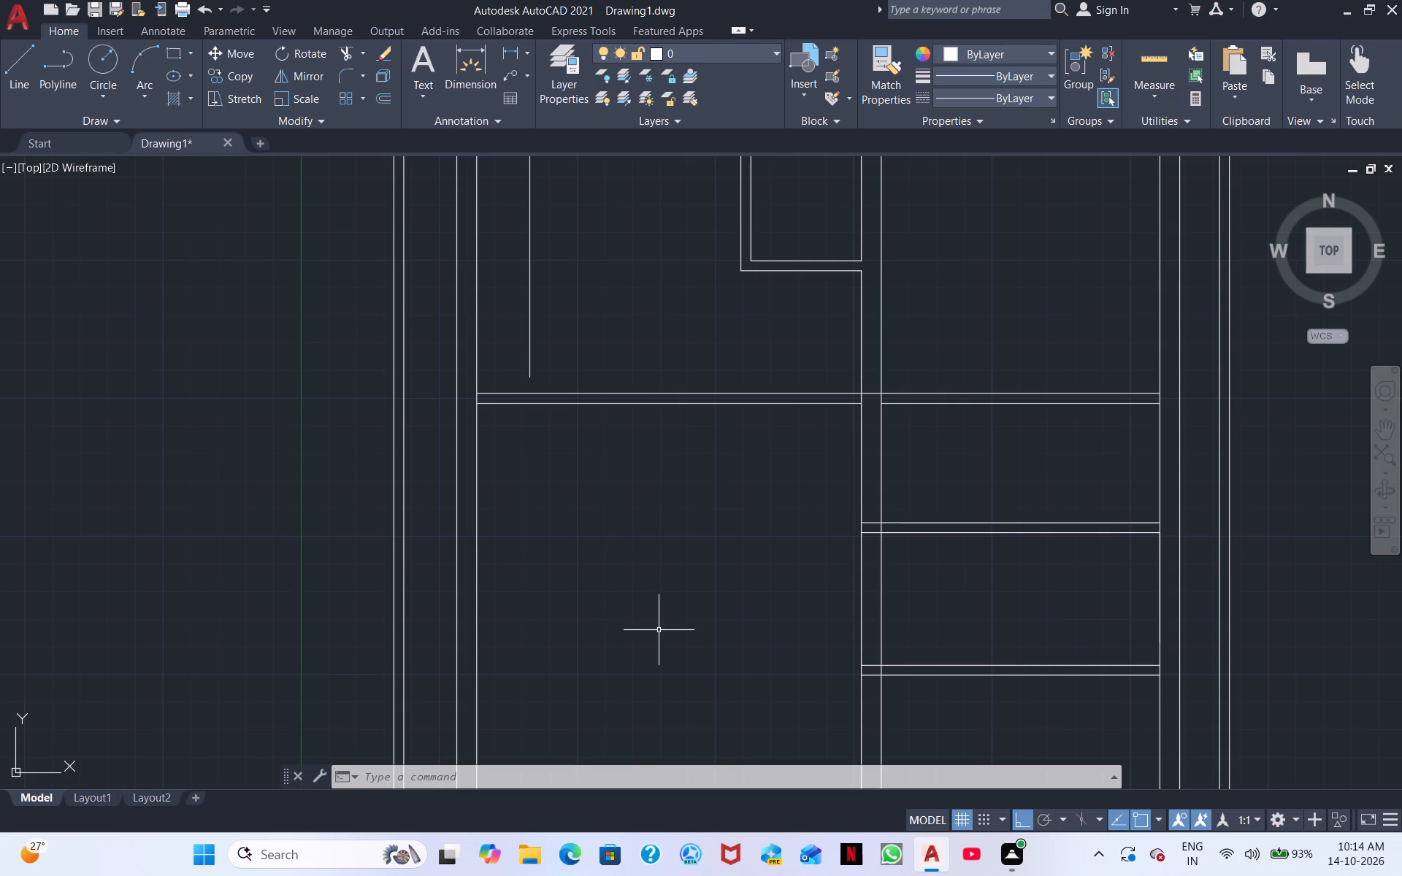
scroll(597, 631, down, 1)
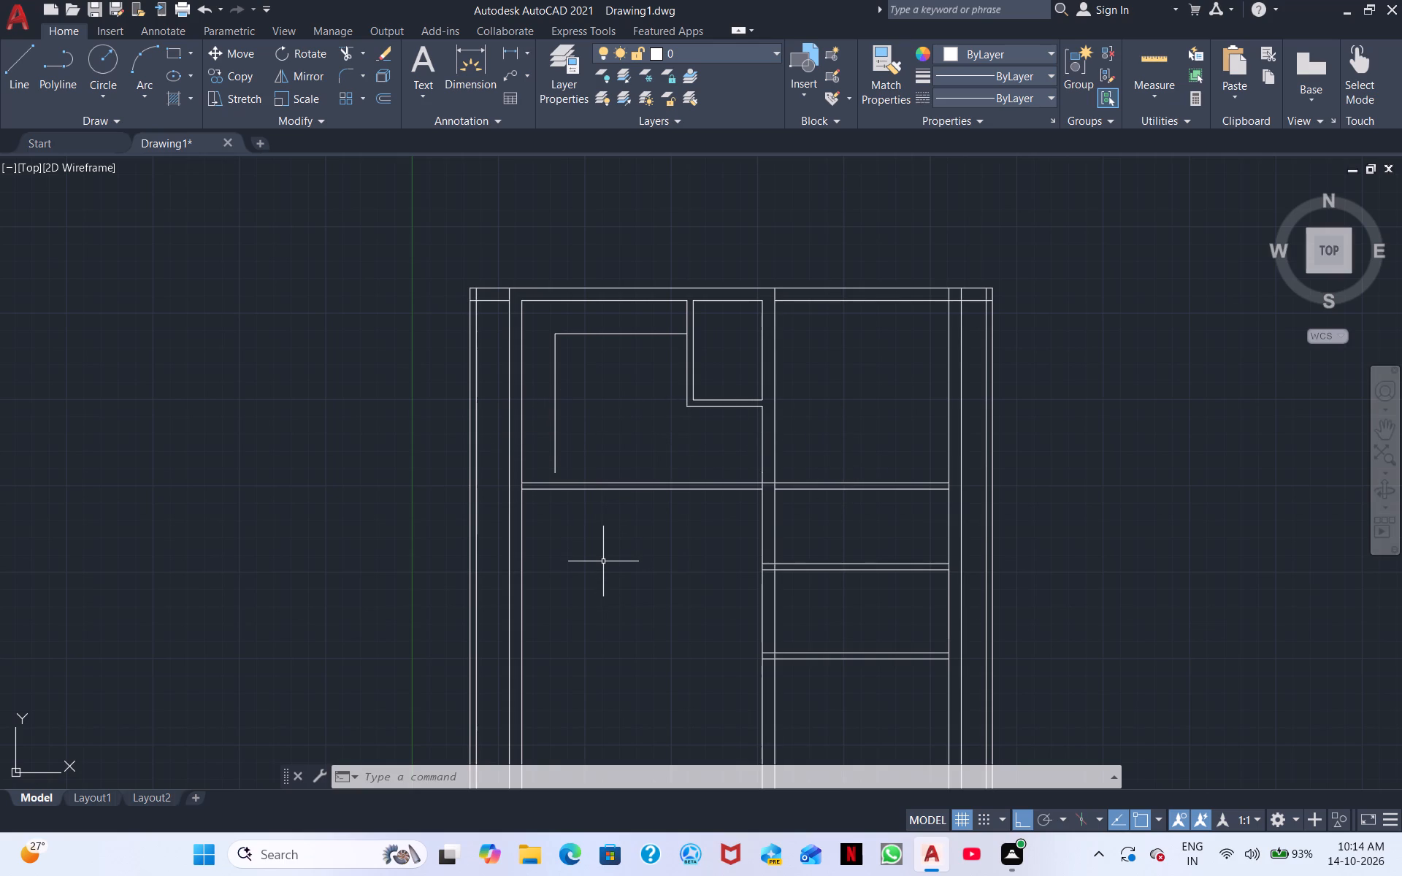
middle_drag(635, 654, 644, 654)
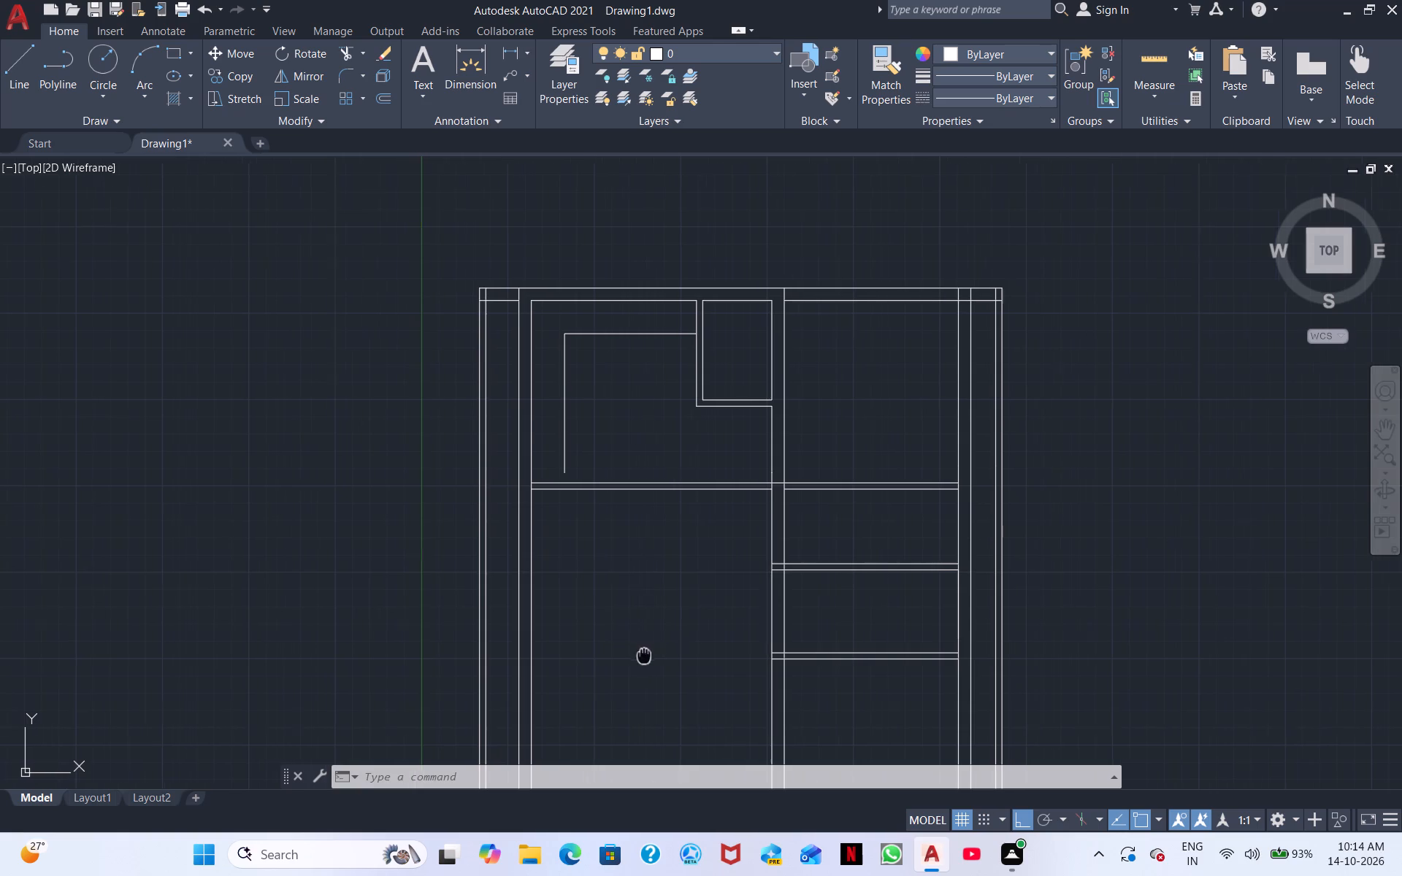
middle_drag(644, 654, 675, 585)
middle_drag(675, 607, 605, 546)
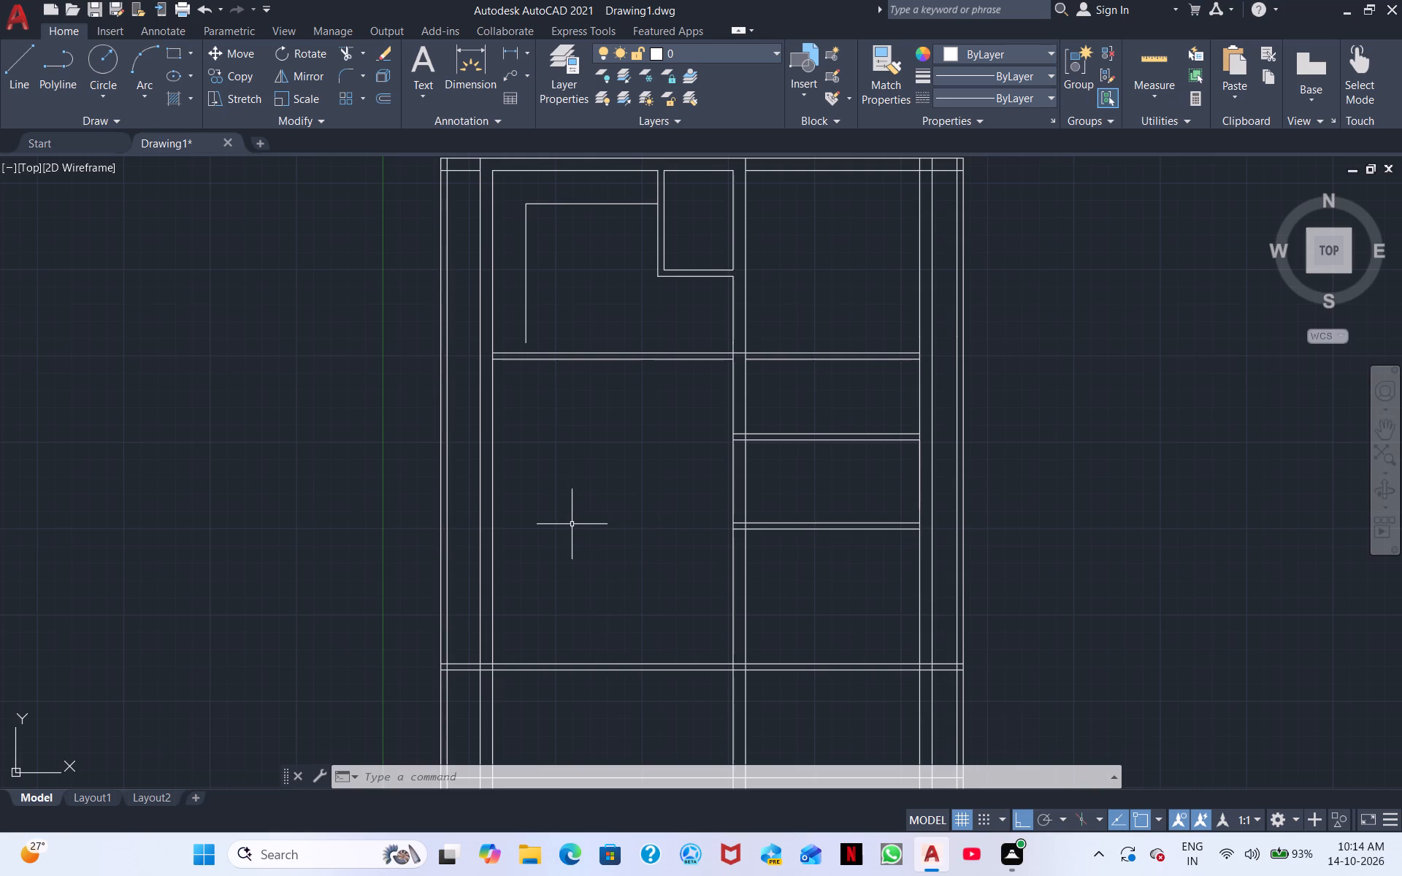
middle_drag(601, 551, 695, 550)
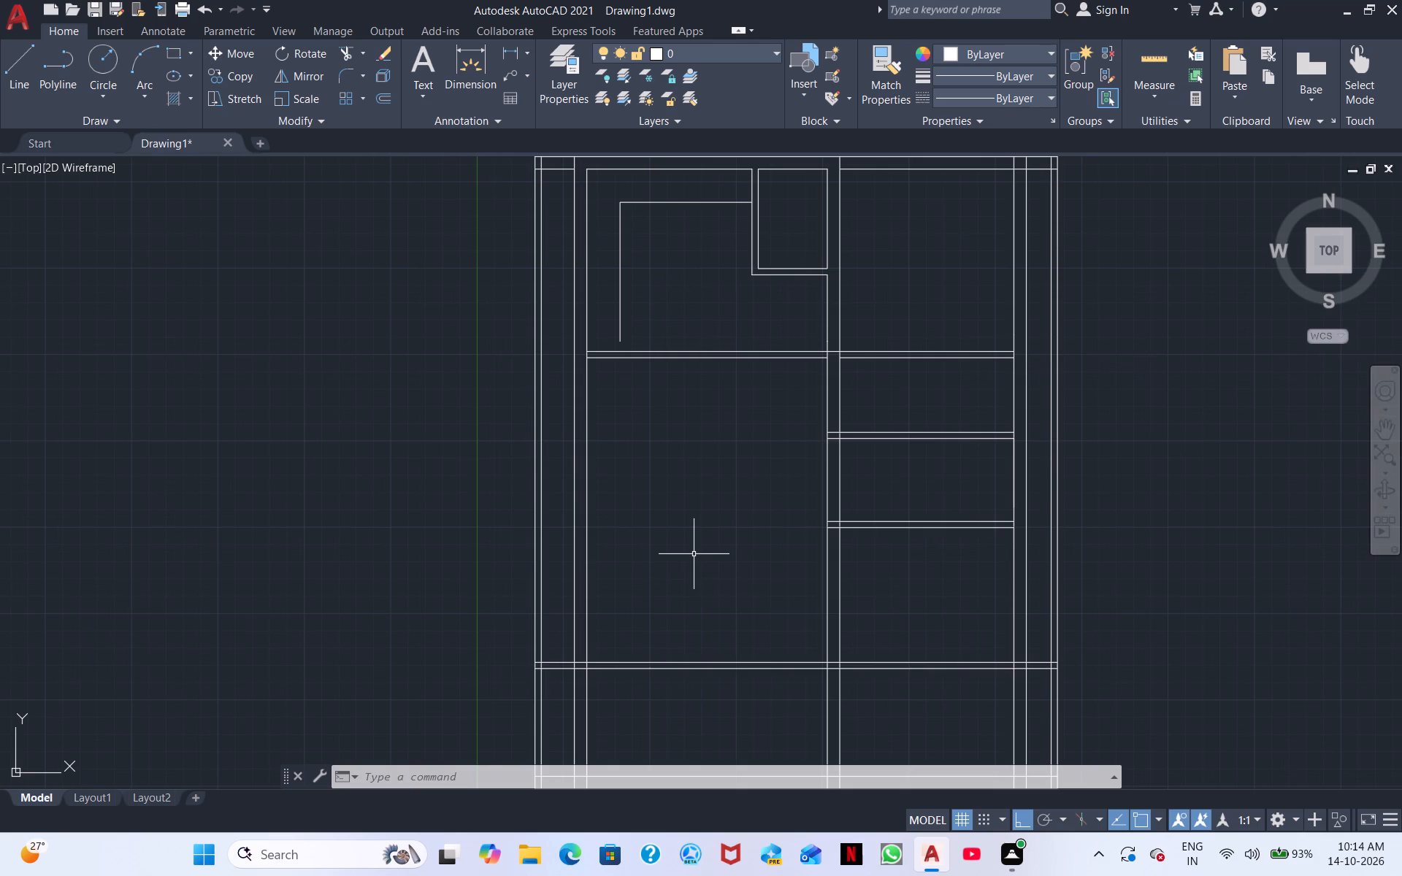
Extend both lines of the second eastern partition wall west to the western wall's inner line.
click(345, 56)
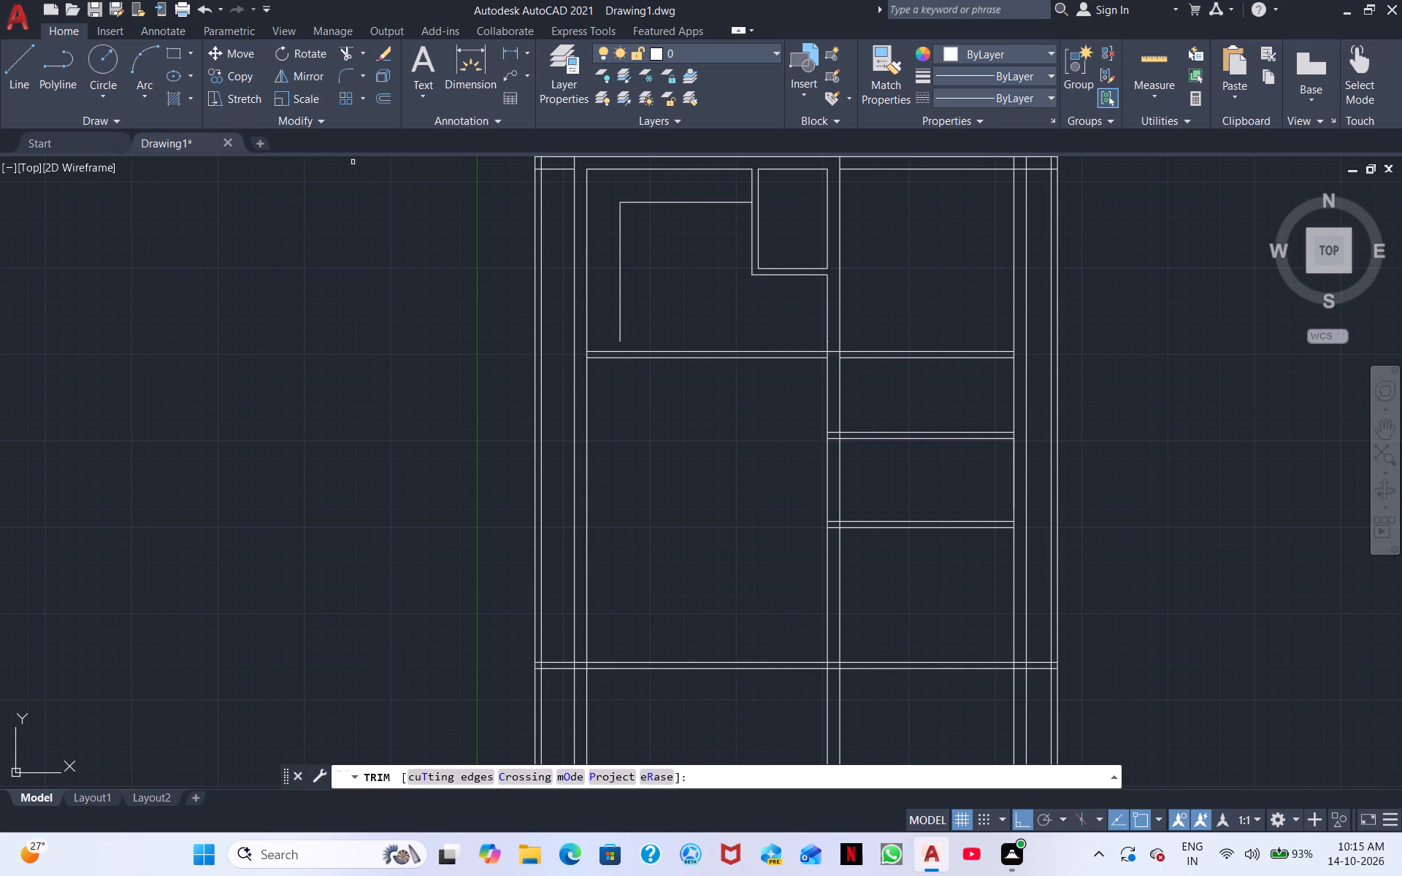
shift+click(832, 526)
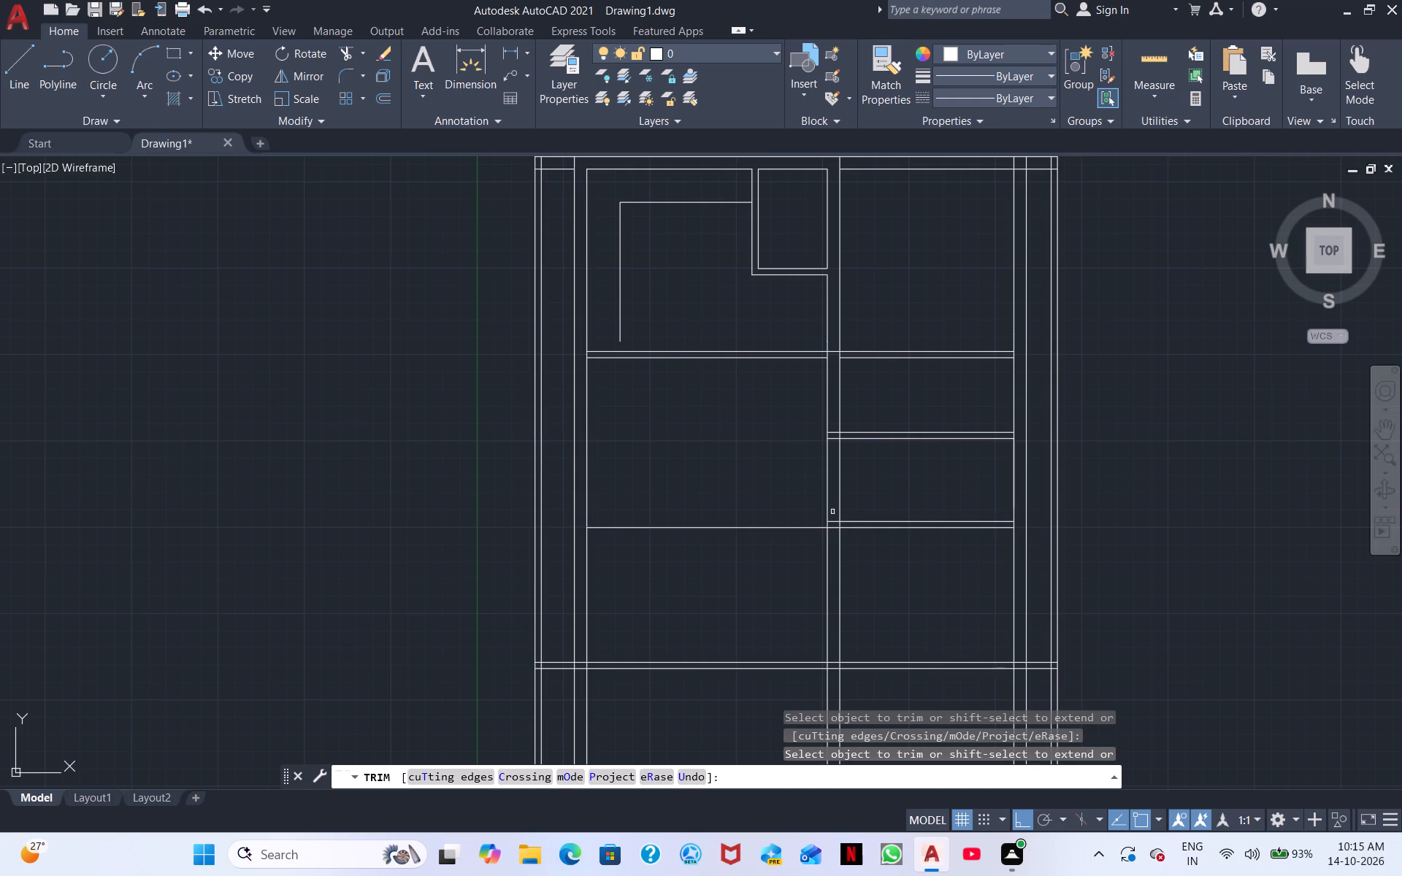
shift+click(832, 521)
key(Escape)
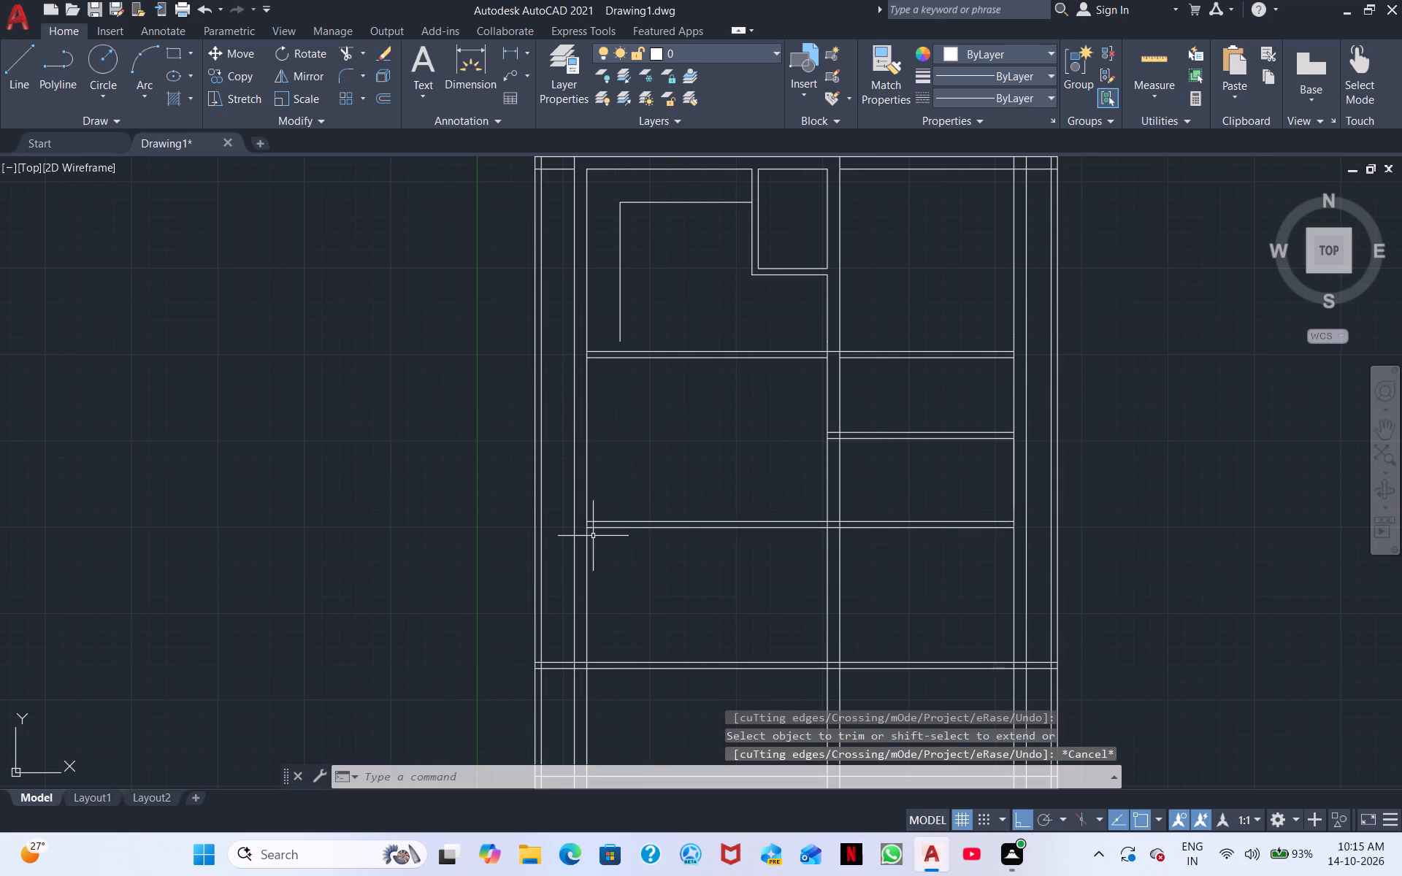
Trim both lines of the southernmost interior horizontal wall across the western room and the strip between the two western vertical walls.
click(345, 52)
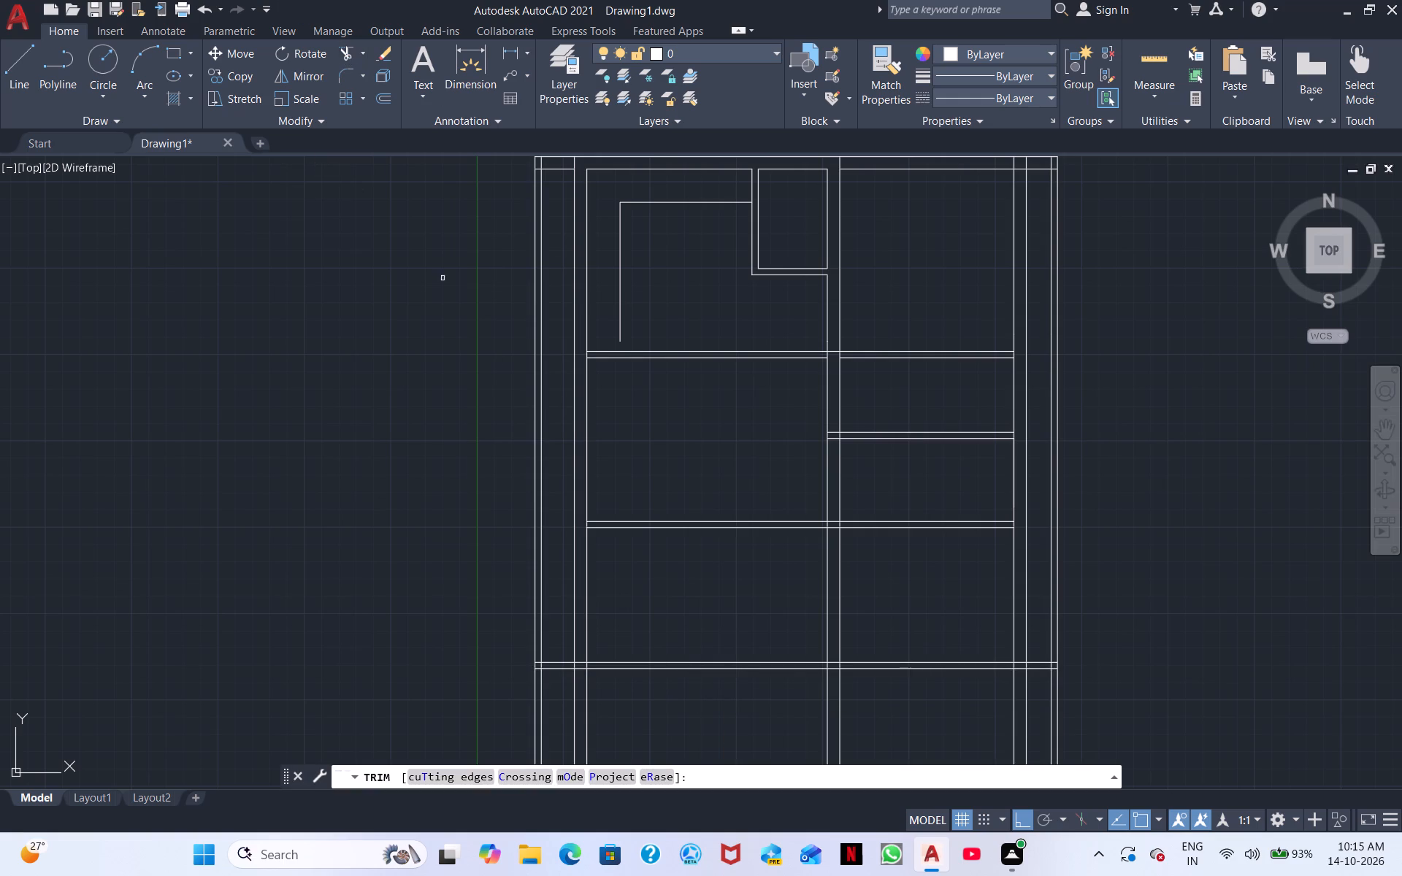
middle_drag(600, 490, 586, 254)
drag(683, 491, 683, 394)
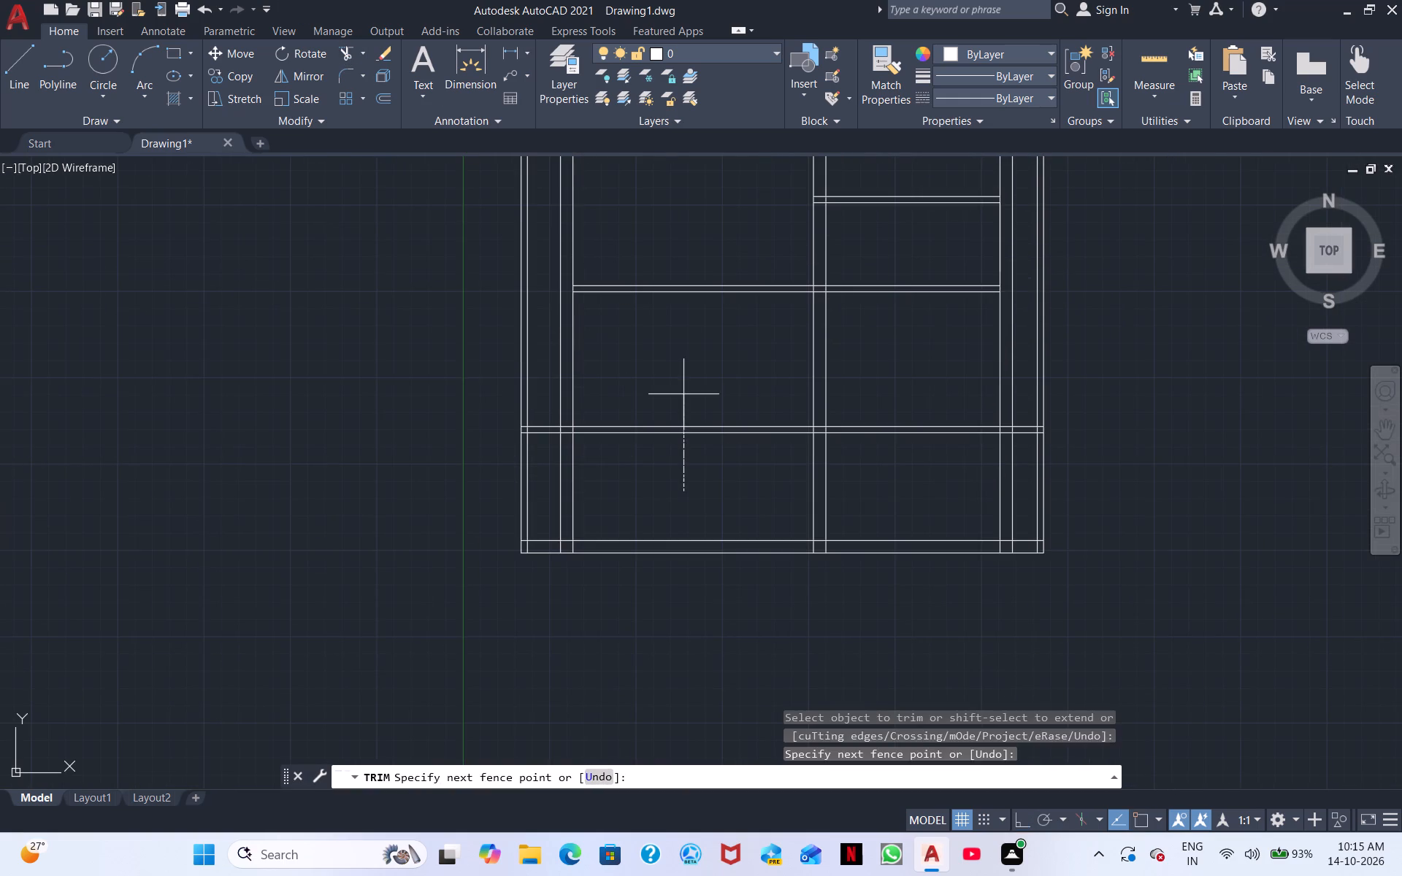
drag(683, 394, 681, 384)
click(542, 431)
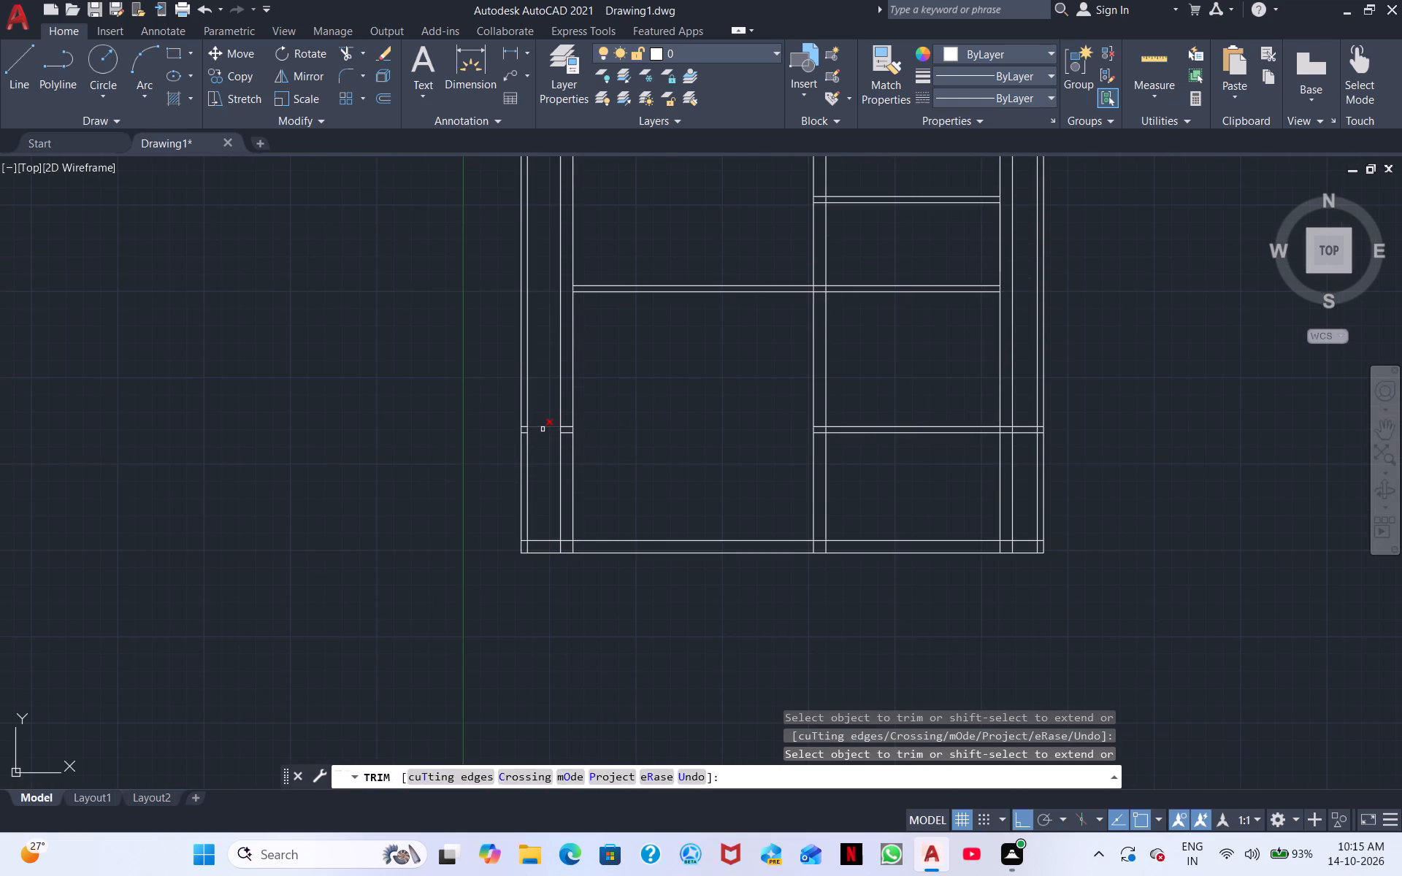
click(543, 429)
Remove the leftover stubs of that horizontal wall inside the outer and inner western vertical walls.
scroll(528, 426, up, 2)
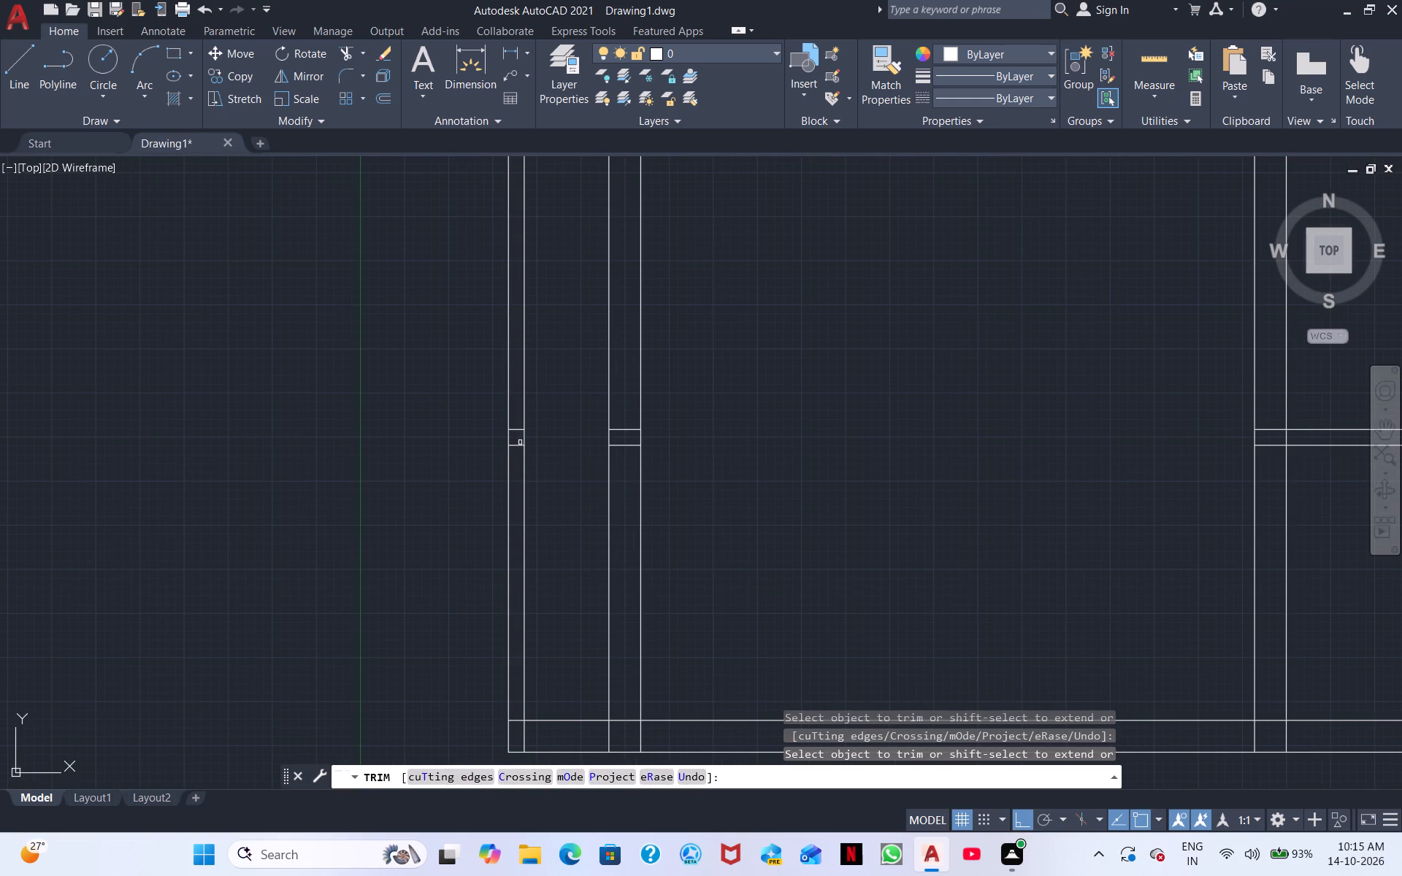
click(513, 429)
drag(513, 429, 514, 448)
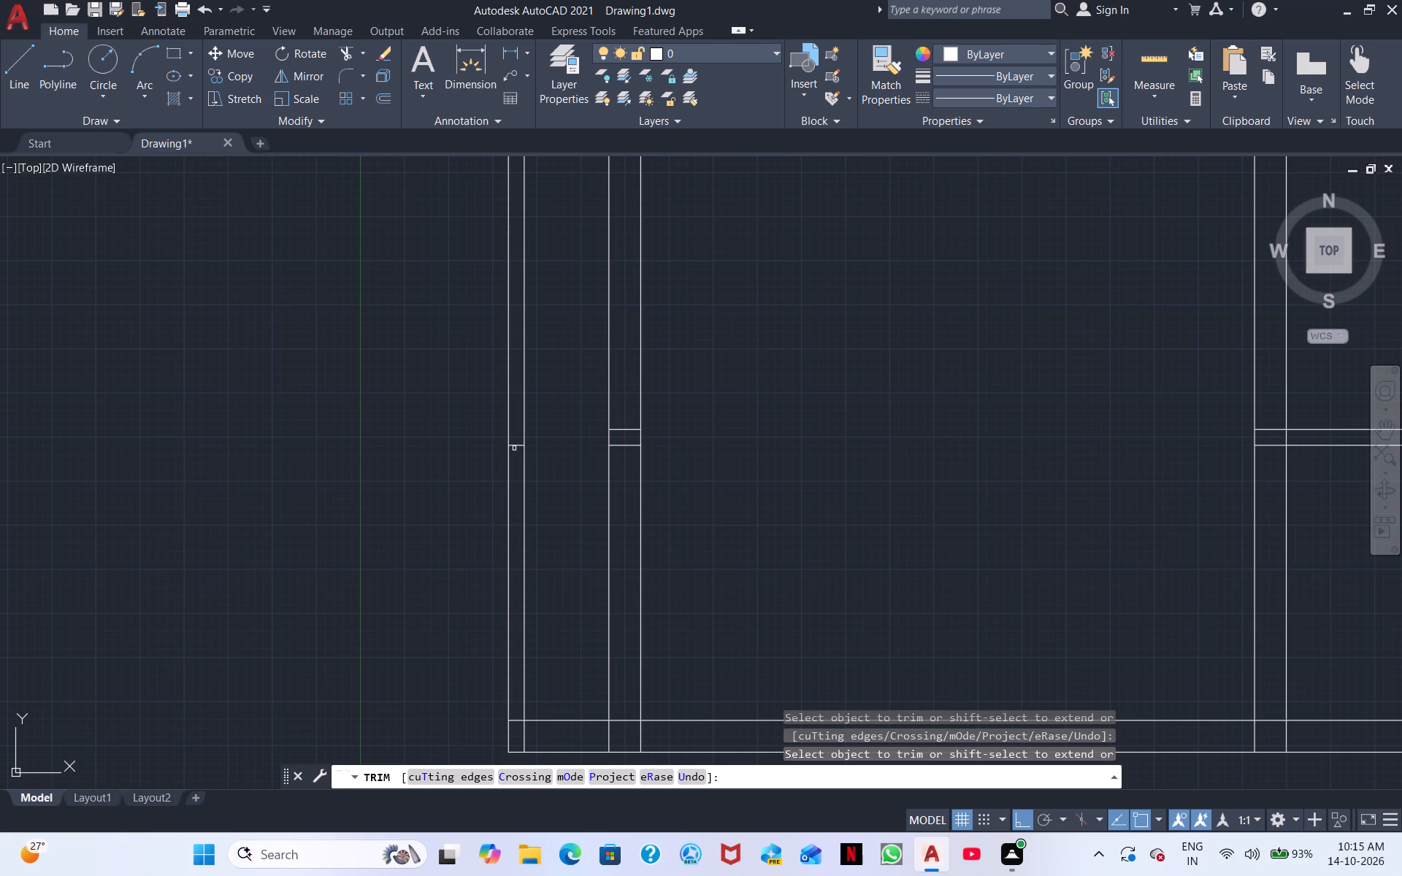
double_click(514, 448)
click(514, 431)
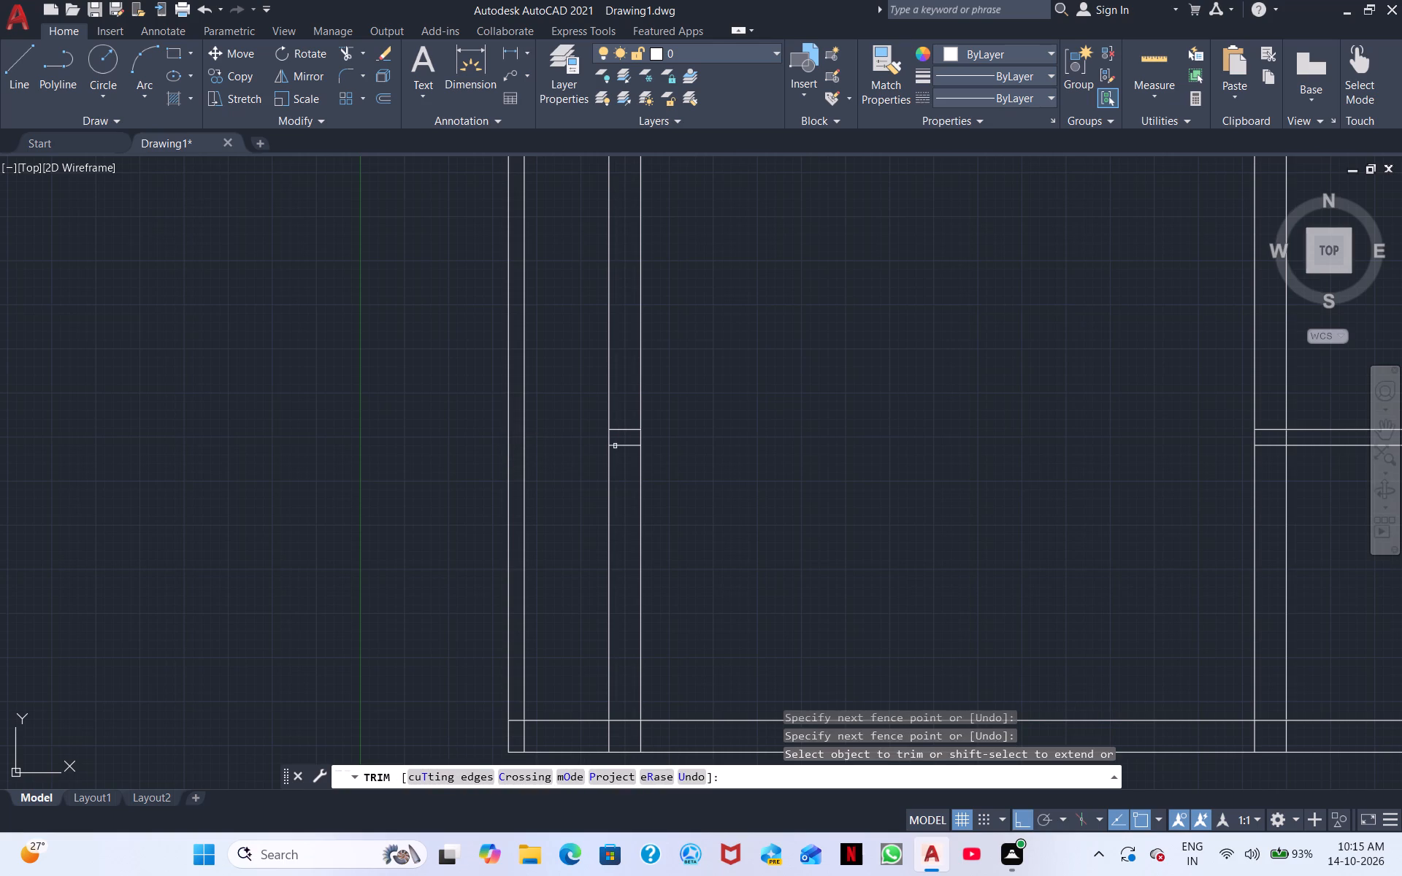
click(618, 445)
click(626, 432)
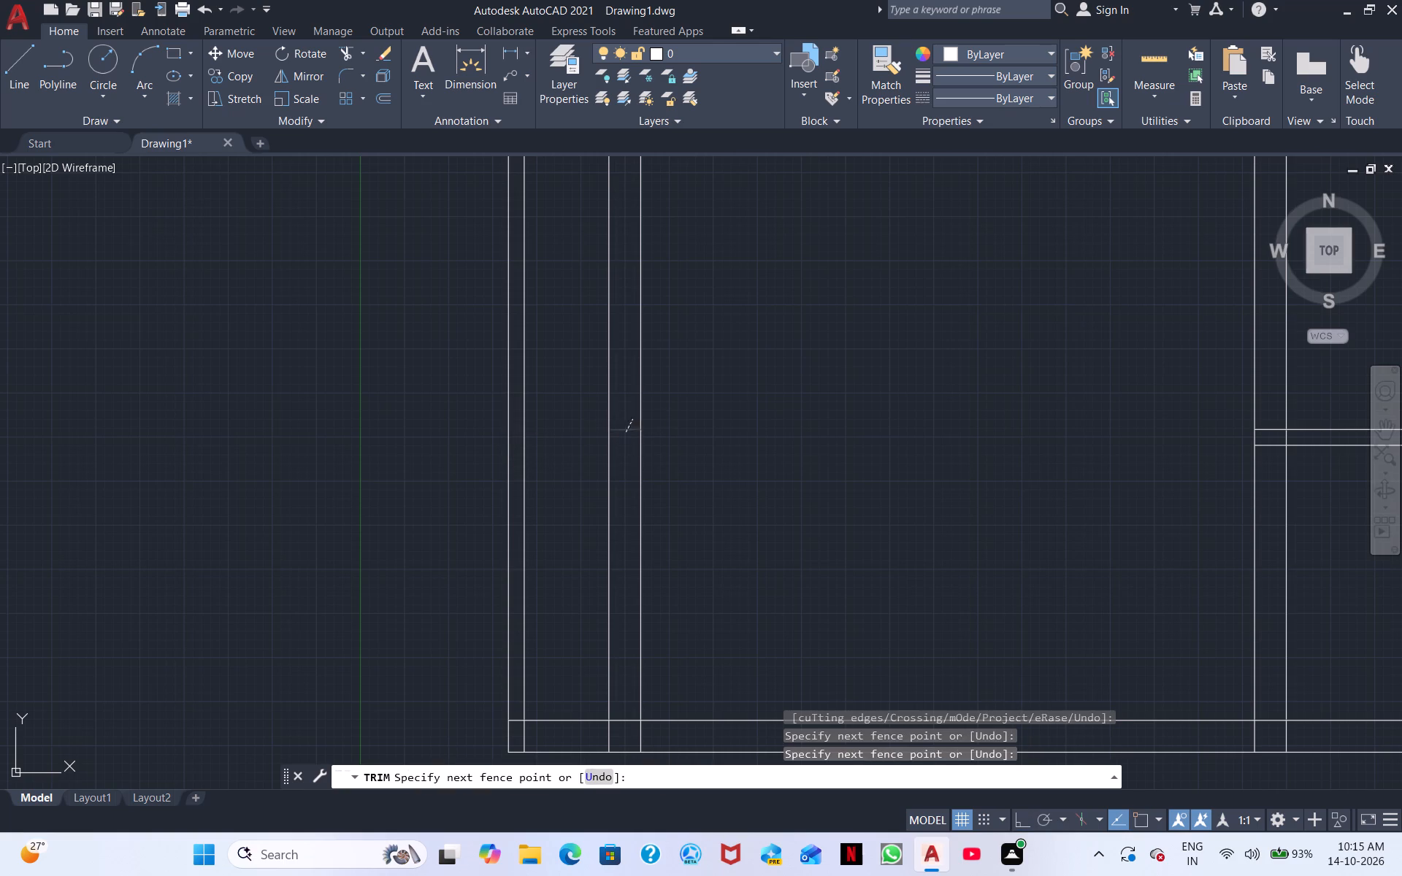
click(632, 420)
scroll(693, 381, down, 1)
middle_drag(913, 385, 590, 484)
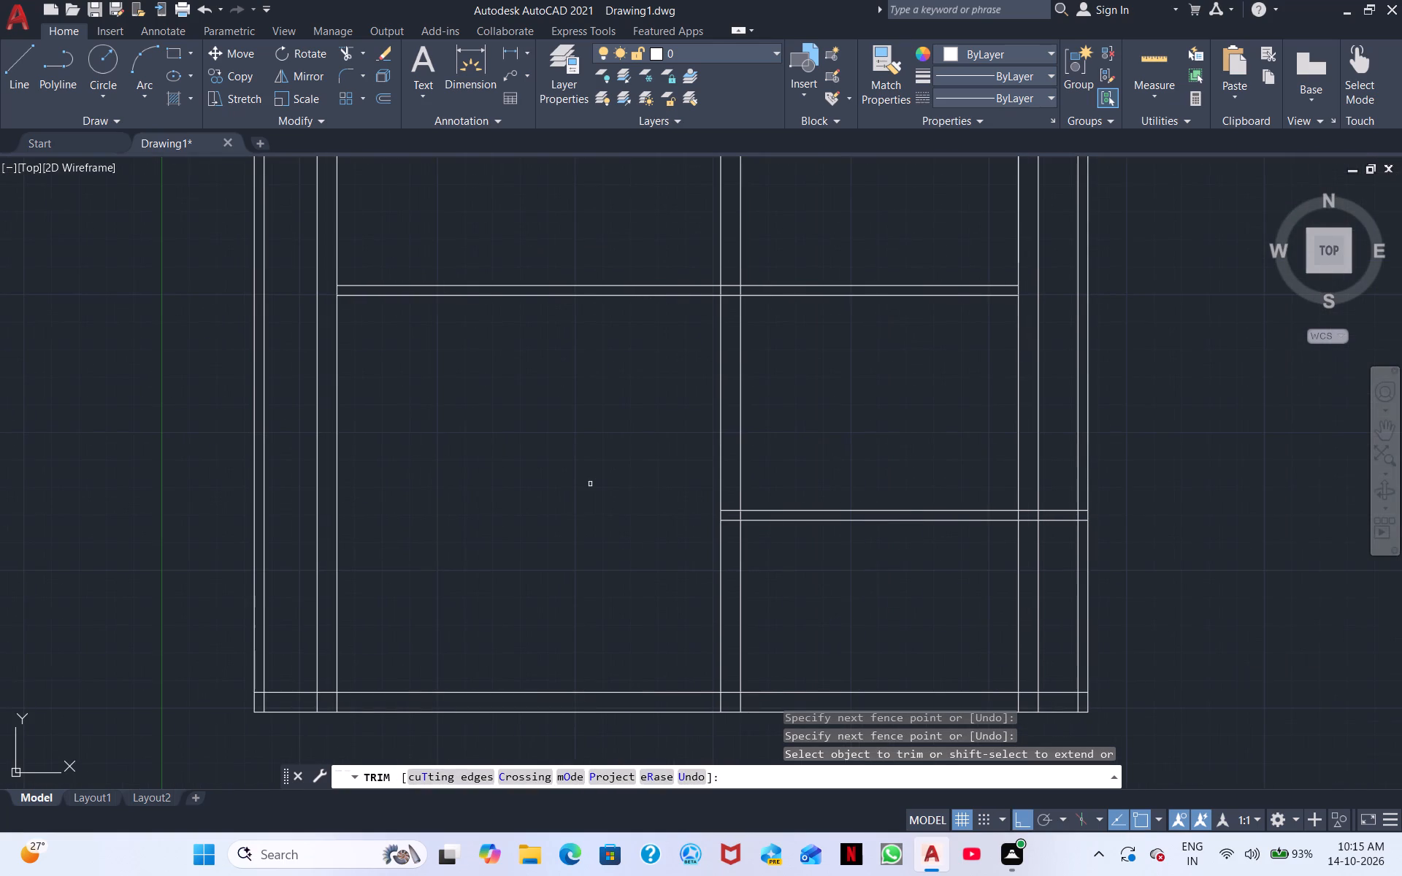
key(Escape)
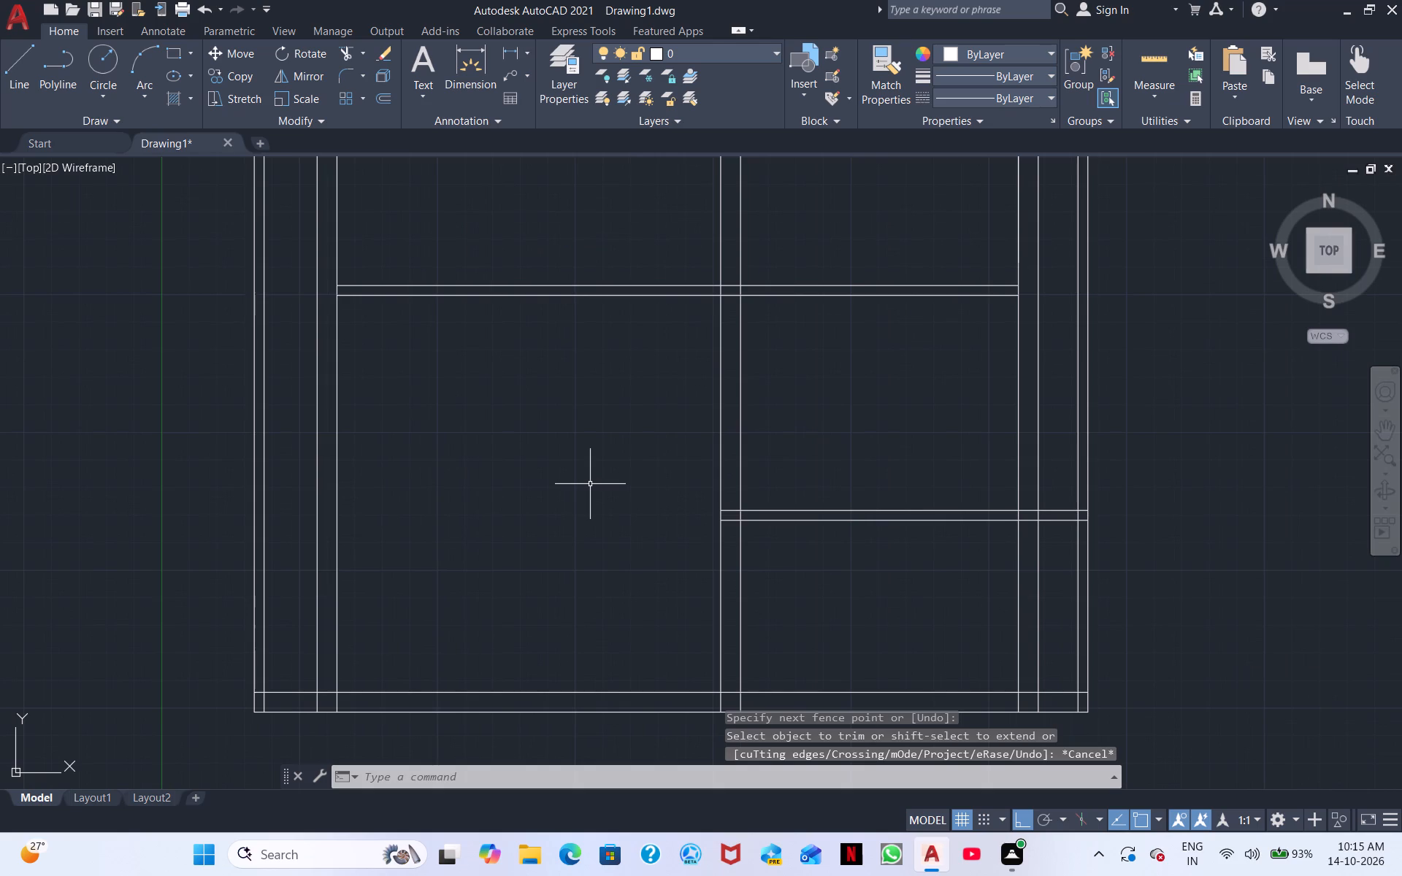
Measure from the second eastern partition wall's south line to the north line of the remaining horizontal wall below it.
click(507, 58)
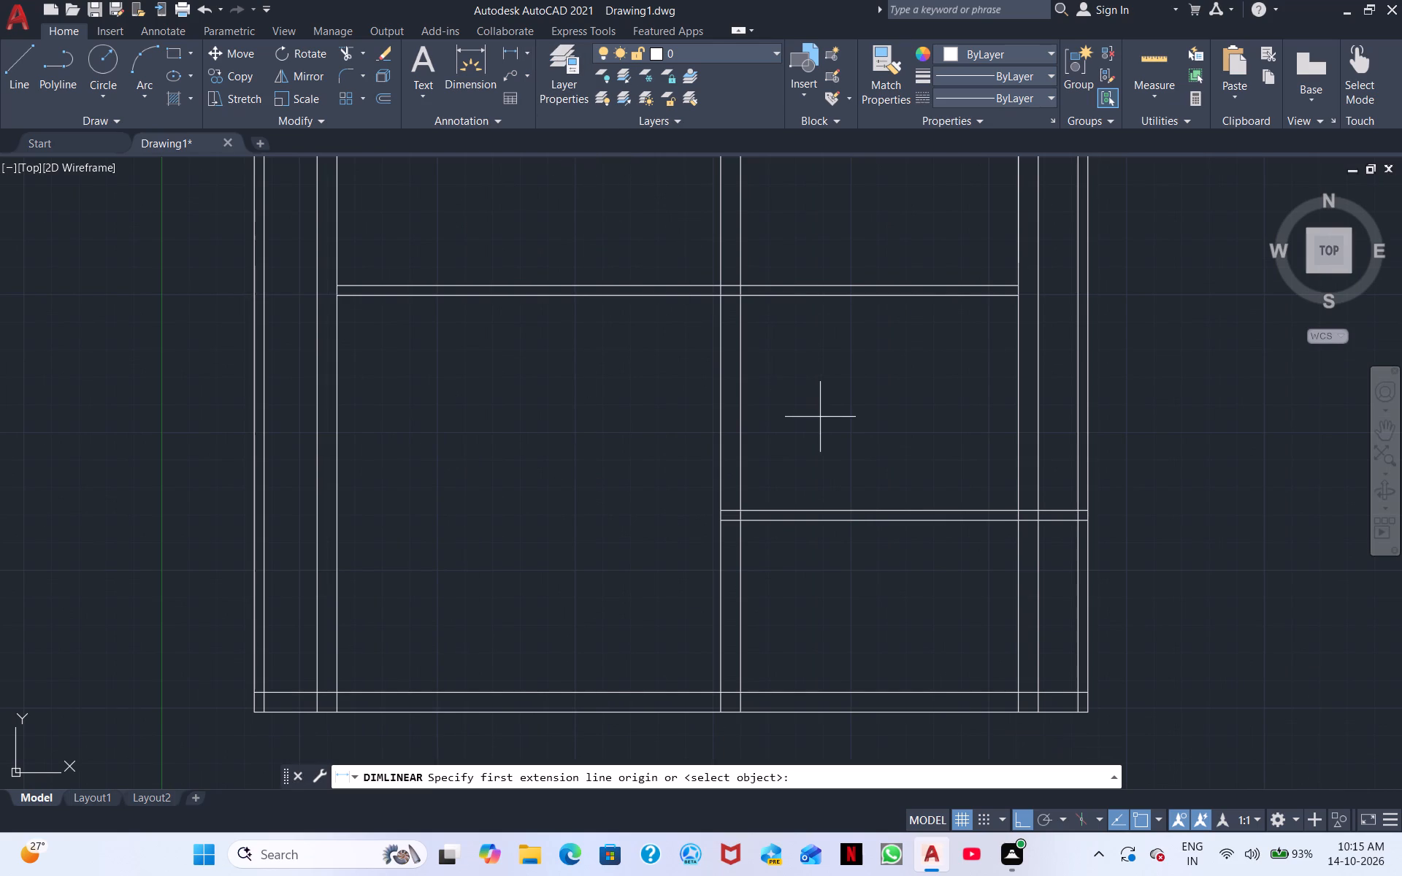
scroll(822, 415, up, 1)
middle_drag(860, 328, 779, 448)
click(803, 342)
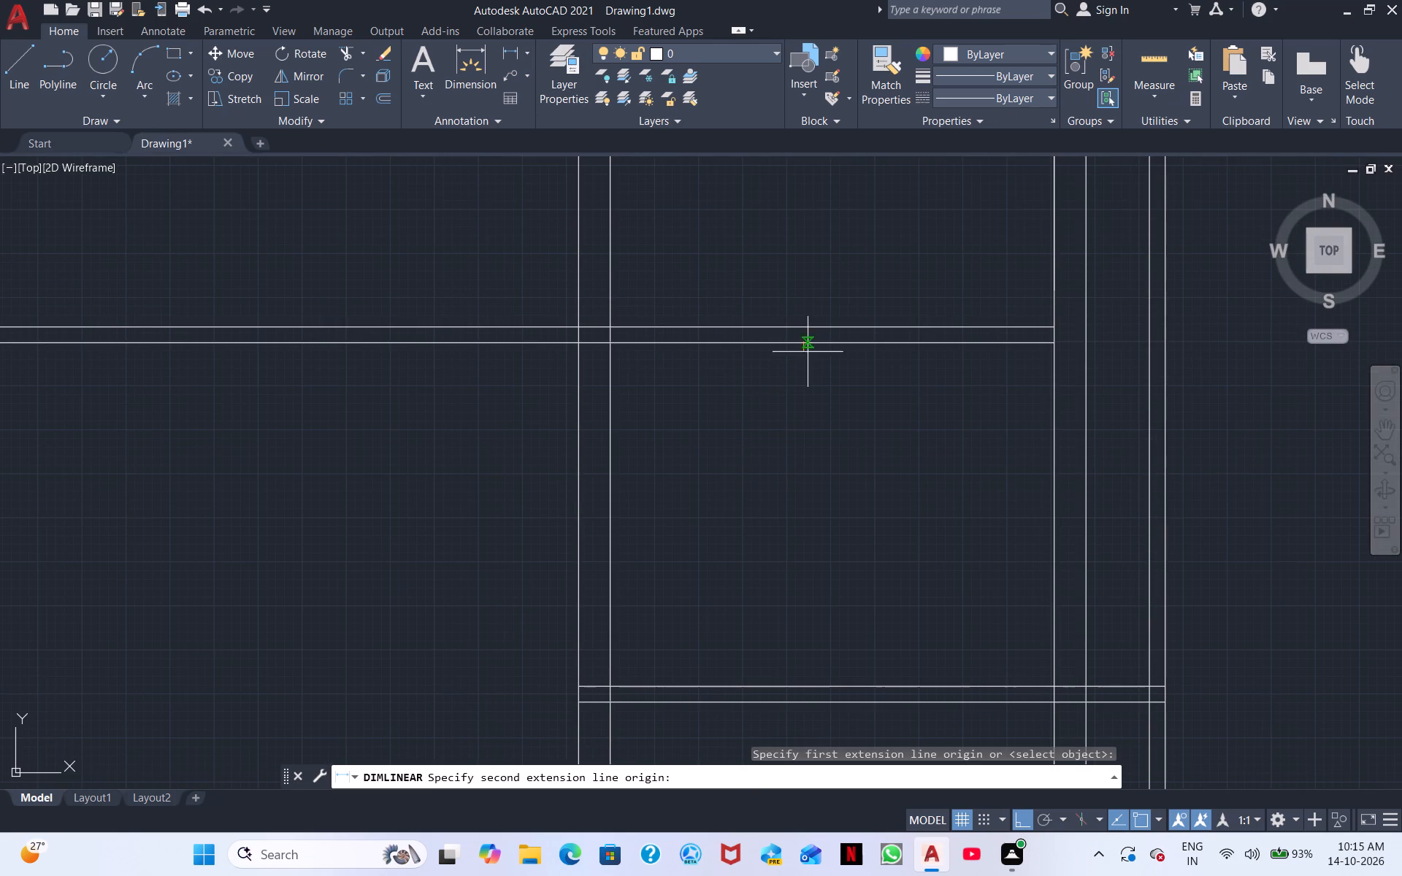
click(810, 687)
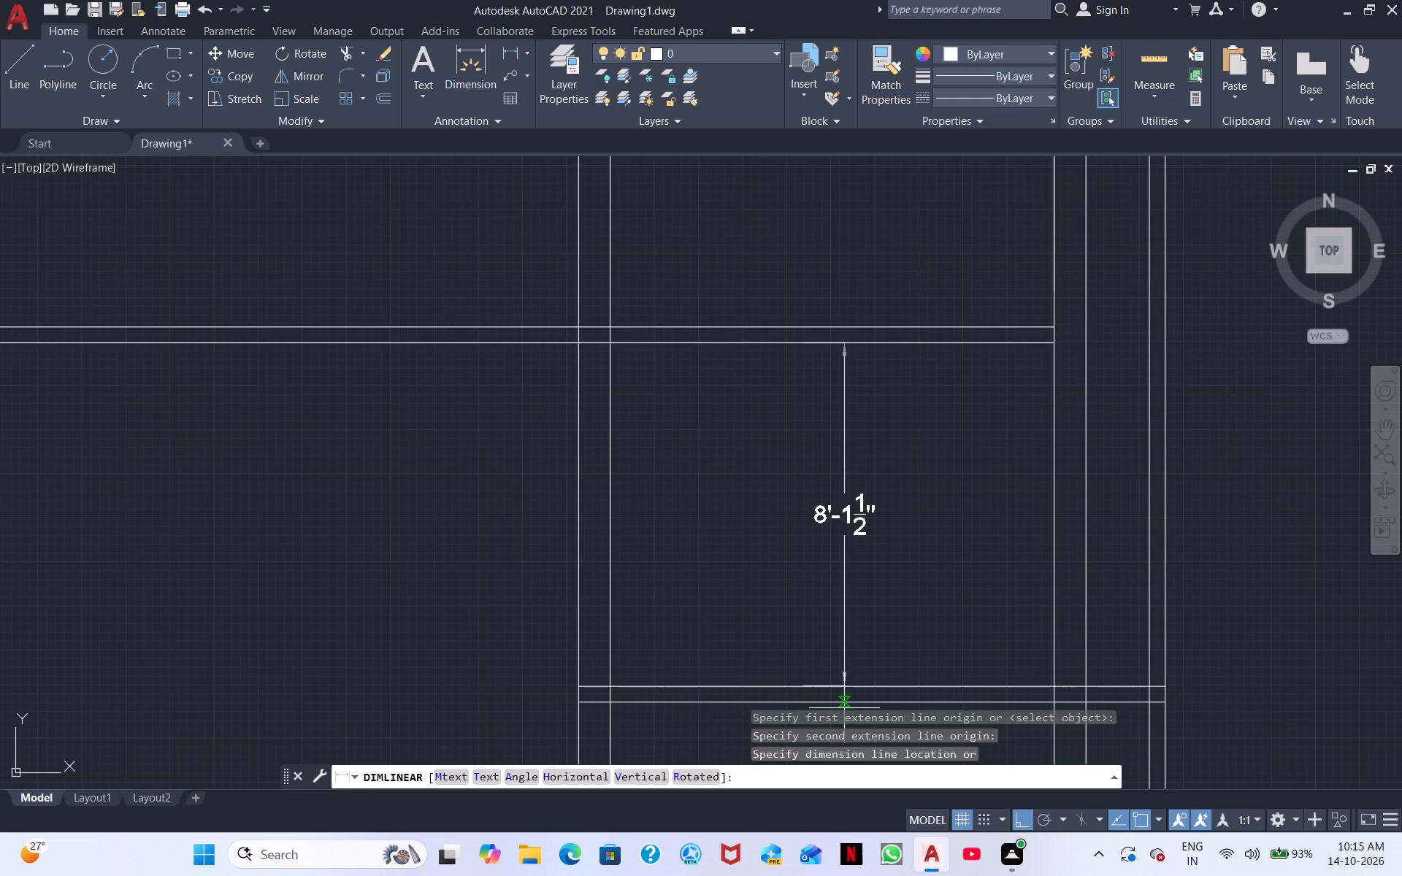
key(Escape)
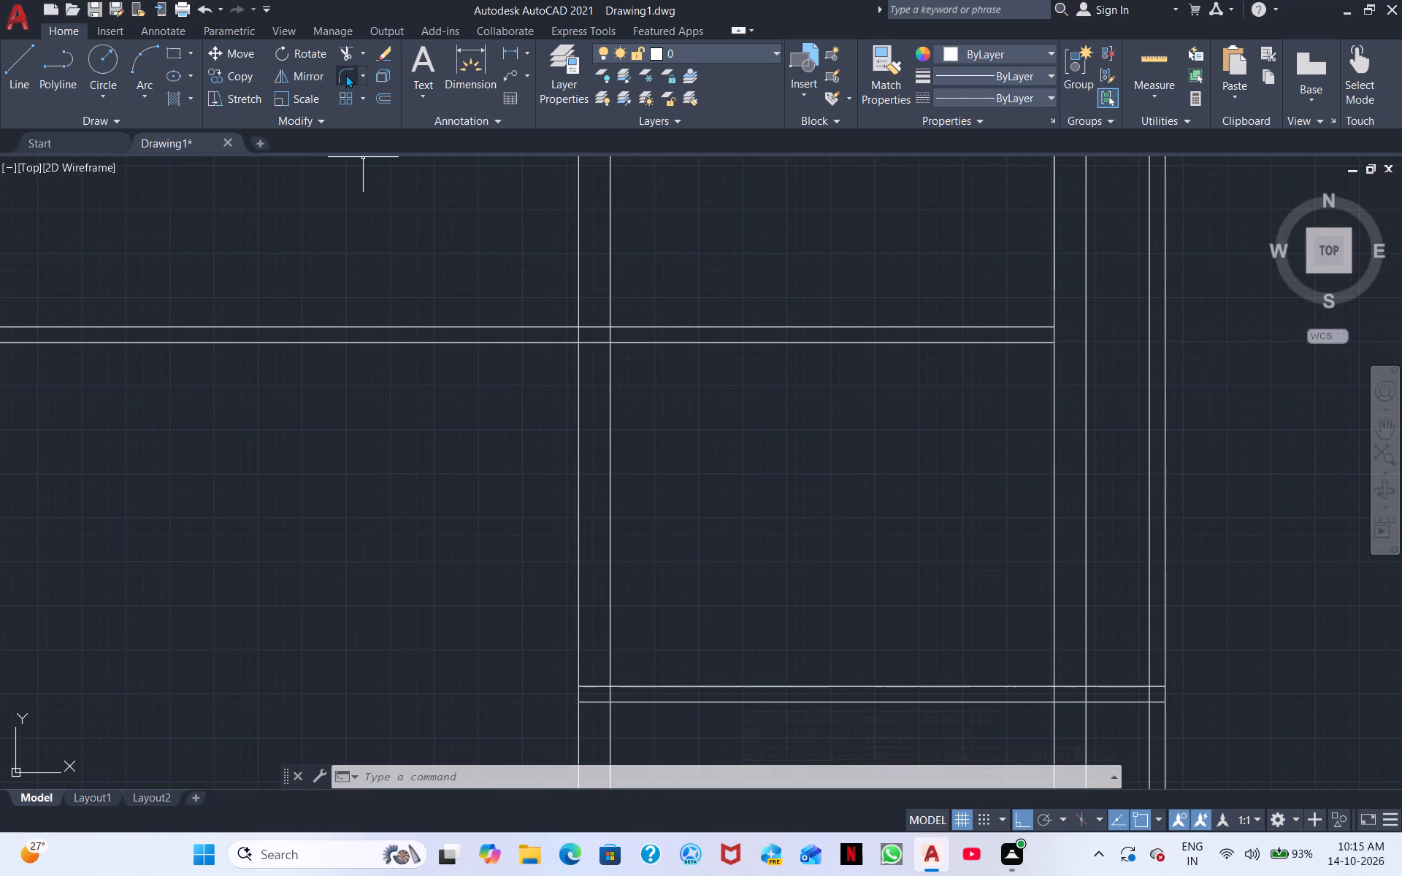
Trim the second partition wall's south line where it crosses the central vertical wall.
click(340, 57)
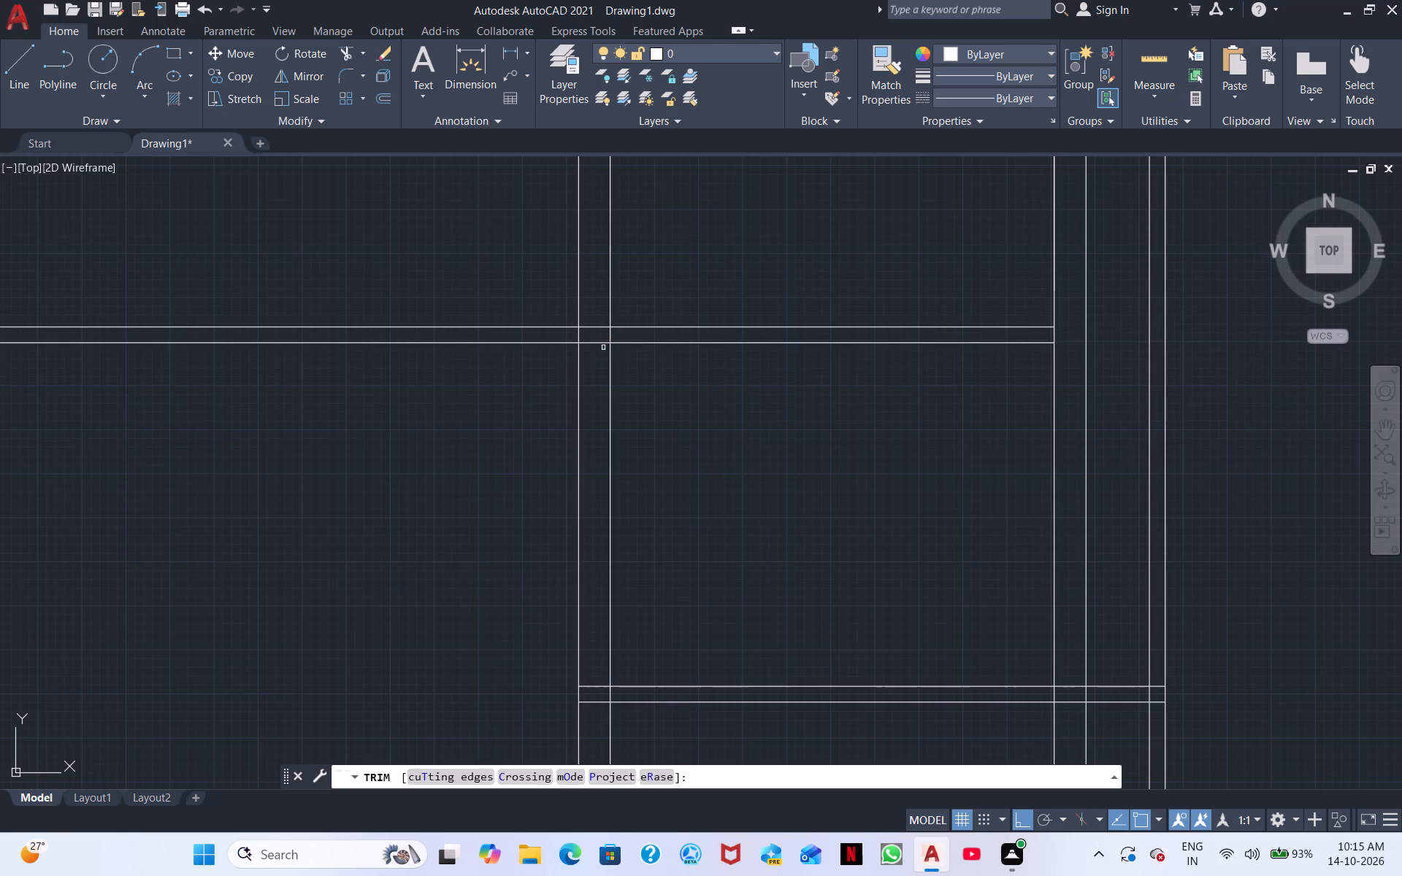
click(596, 344)
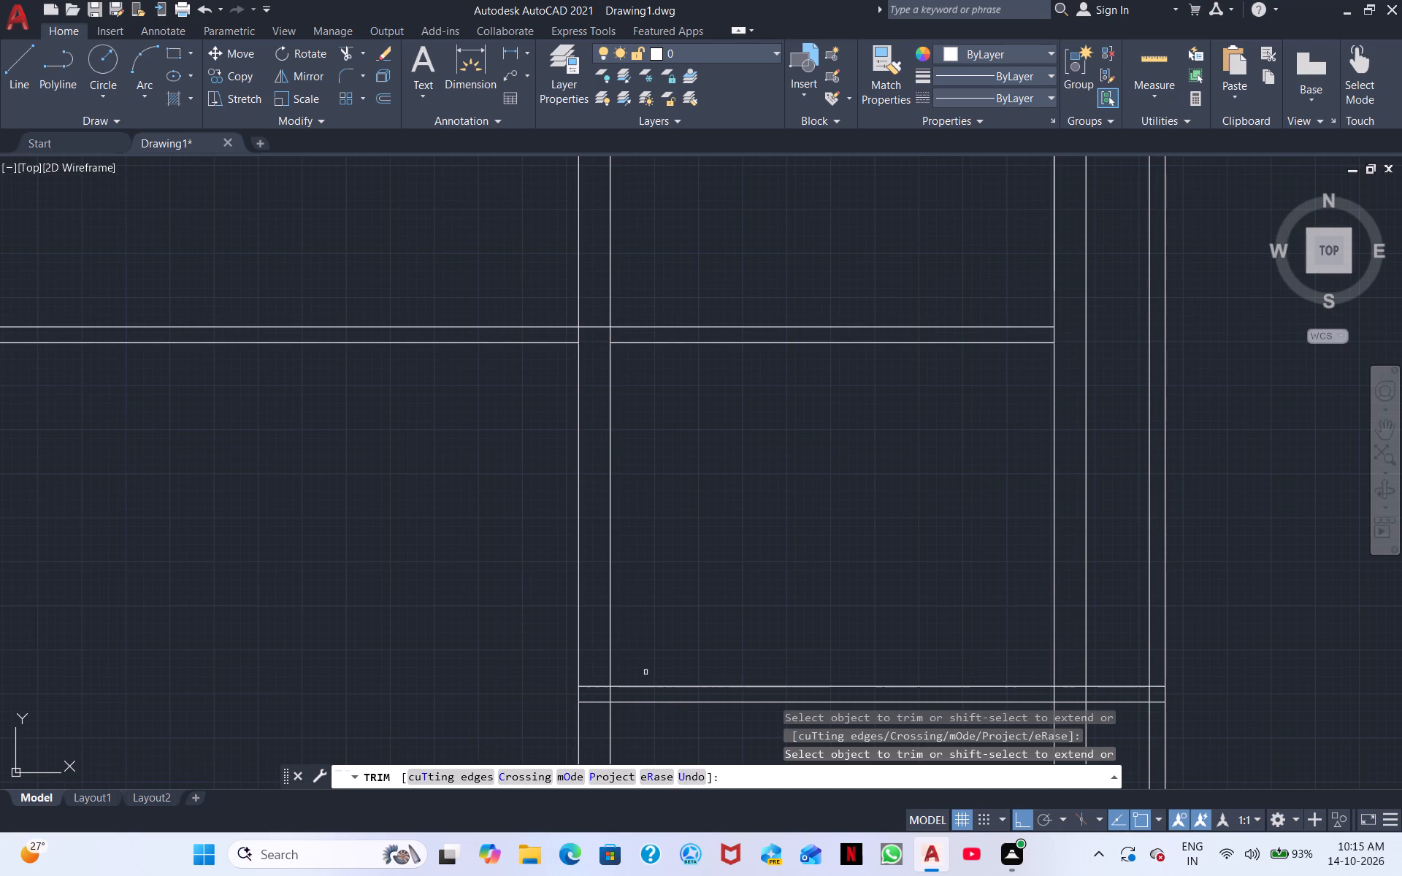
Trim the southernmost interior horizontal wall's lines across the eastern room, the eastern strip, and inside the inner eastern and central vertical walls.
drag(680, 717, 674, 600)
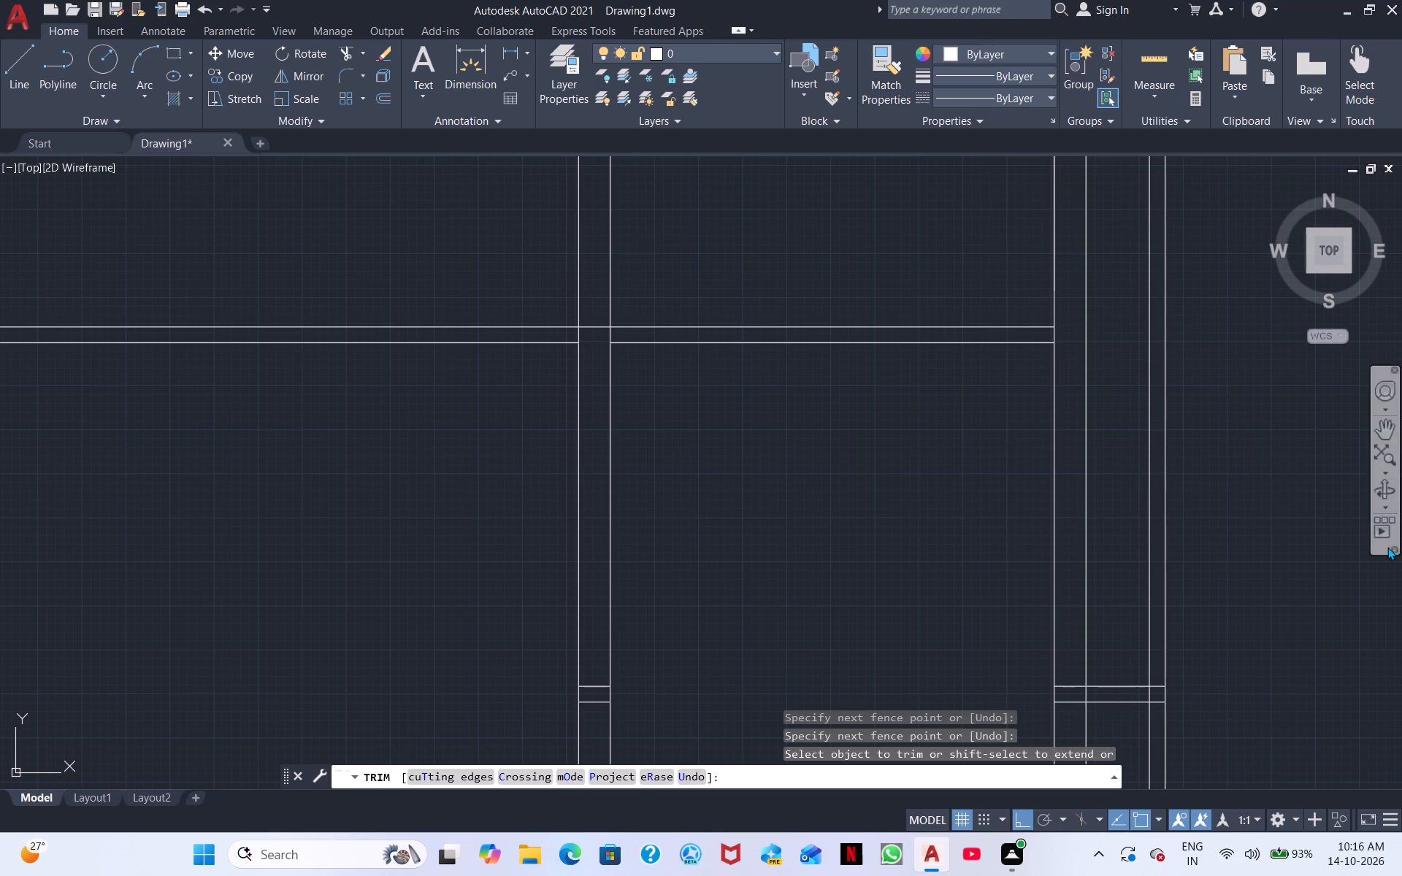
click(1119, 706)
click(1109, 677)
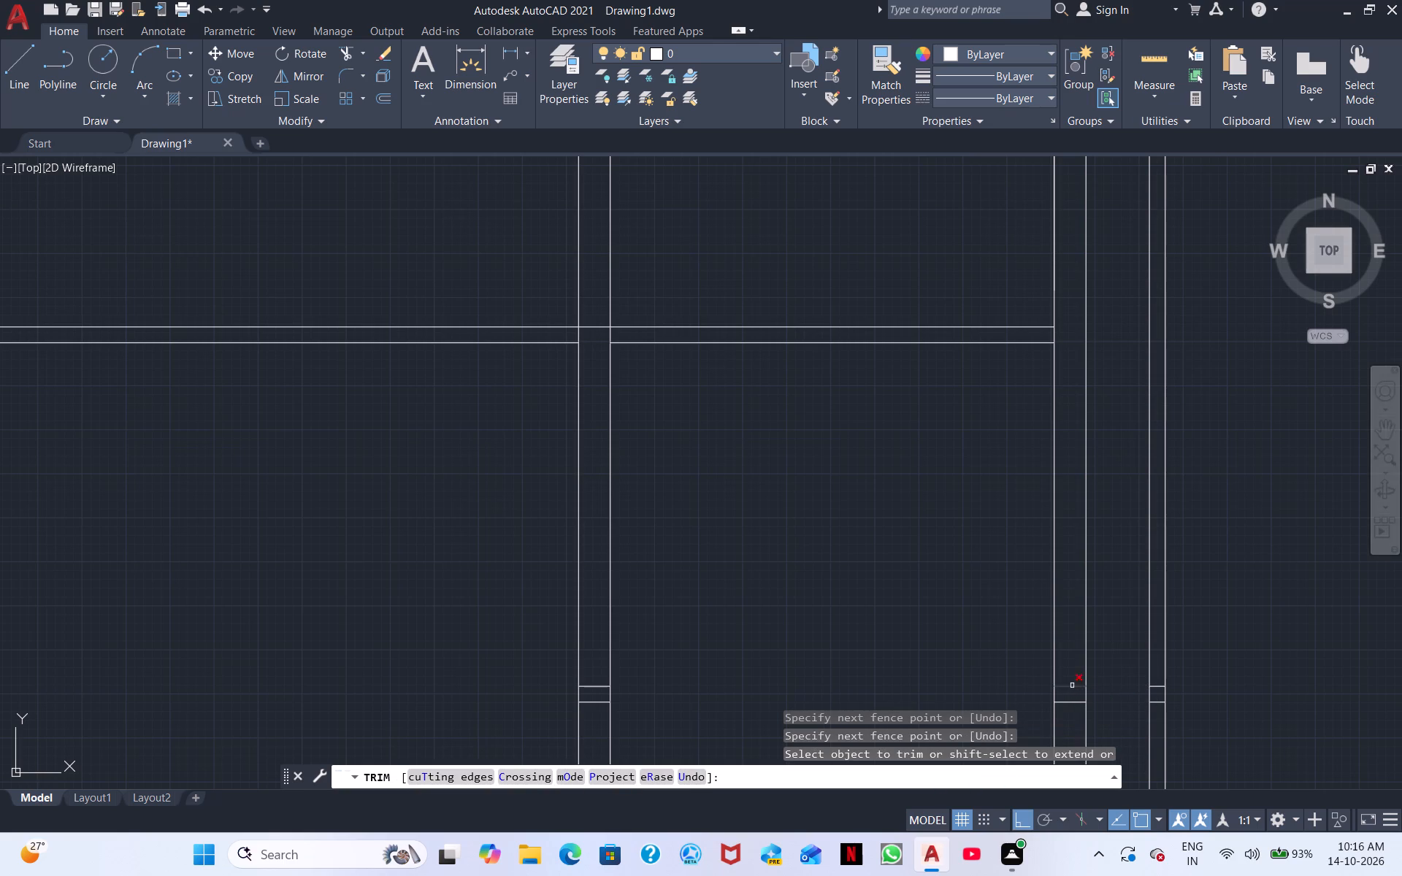
click(1072, 685)
click(1073, 702)
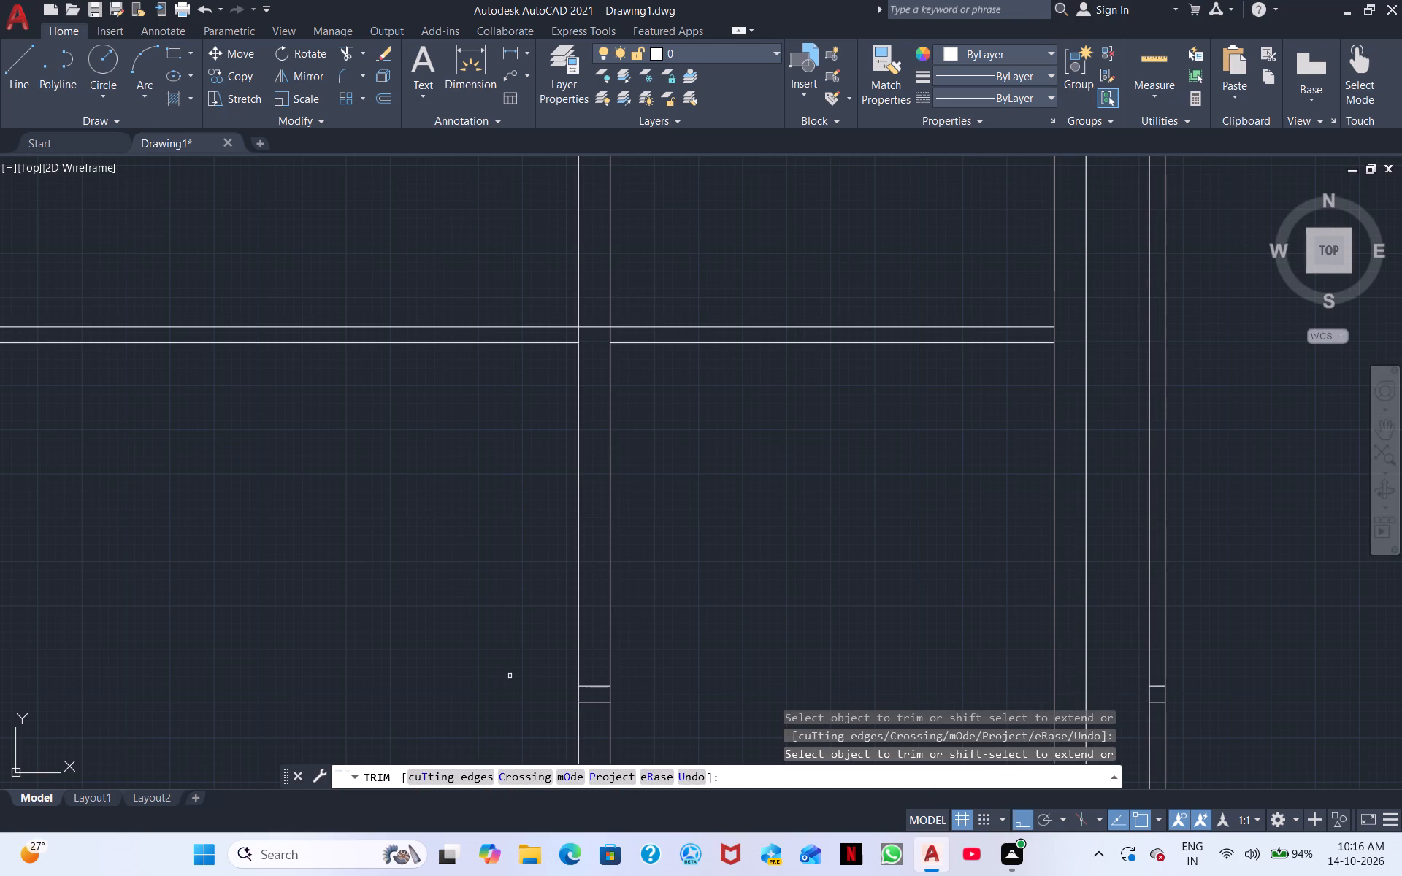
scroll(510, 676, down, 2)
middle_drag(560, 666, 700, 641)
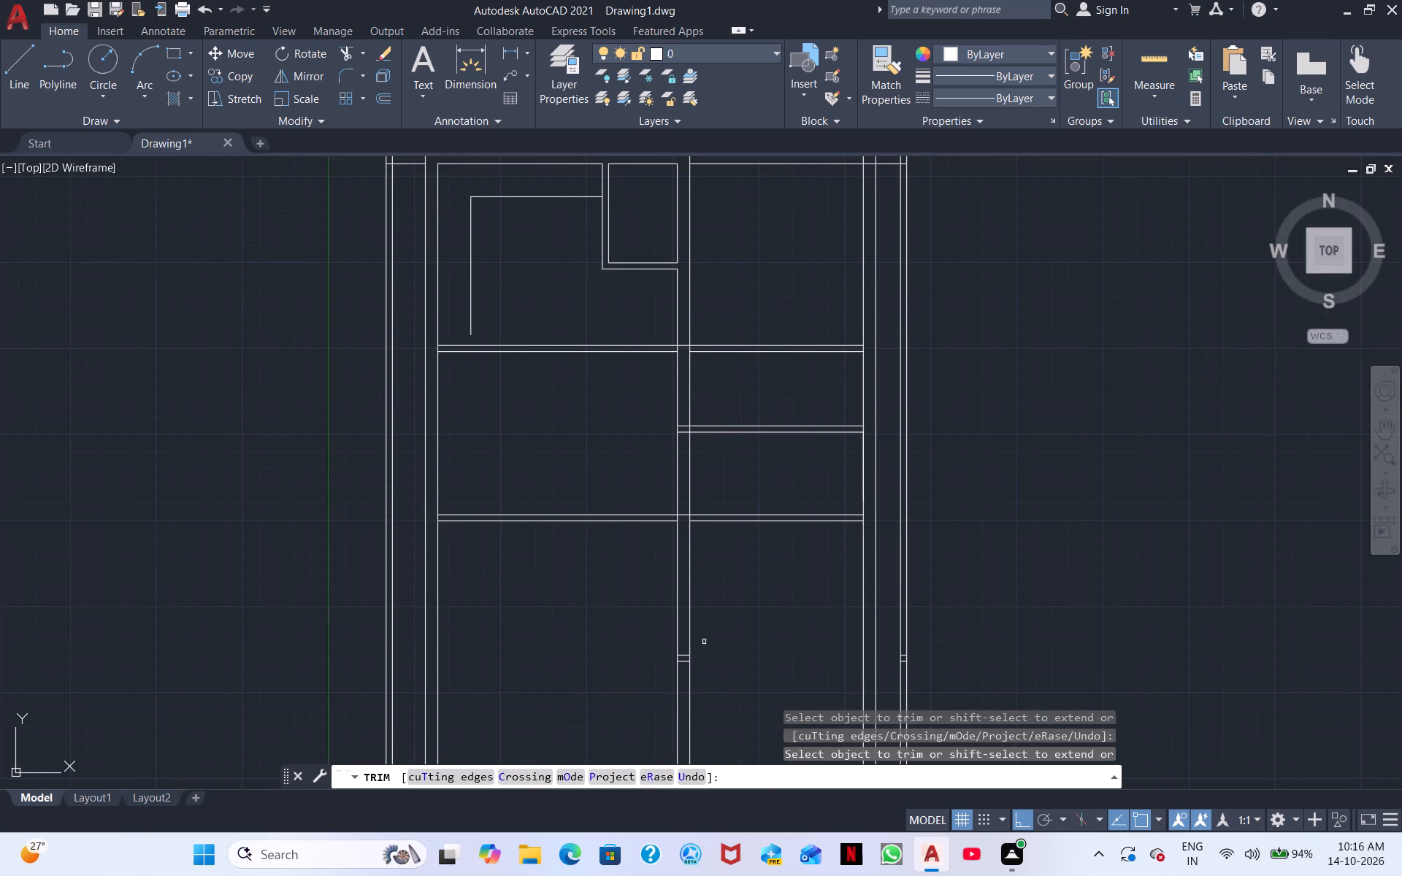
scroll(714, 655, up, 2)
middle_drag(738, 685, 774, 651)
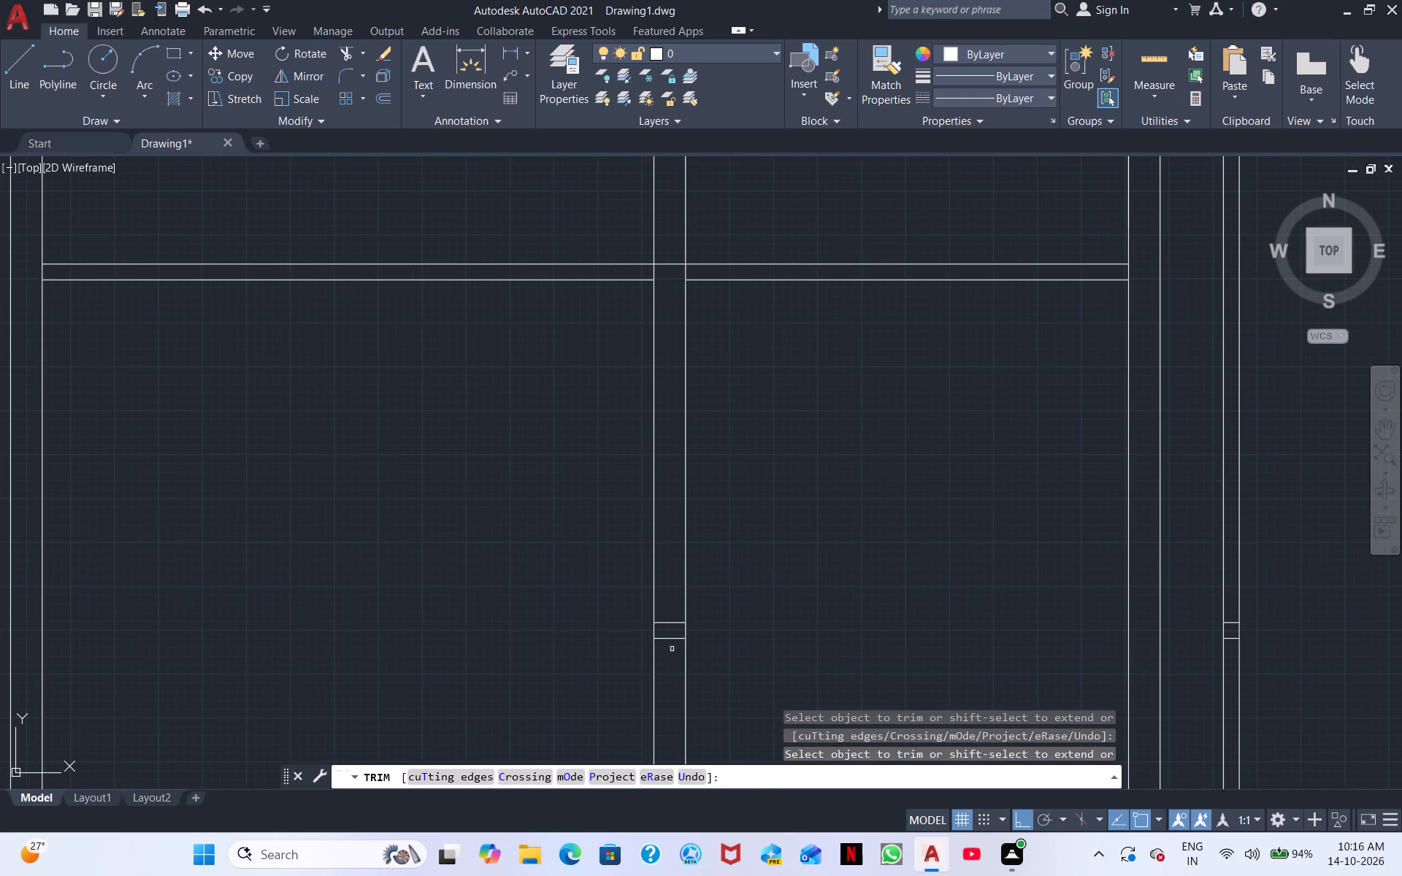
click(673, 638)
click(670, 621)
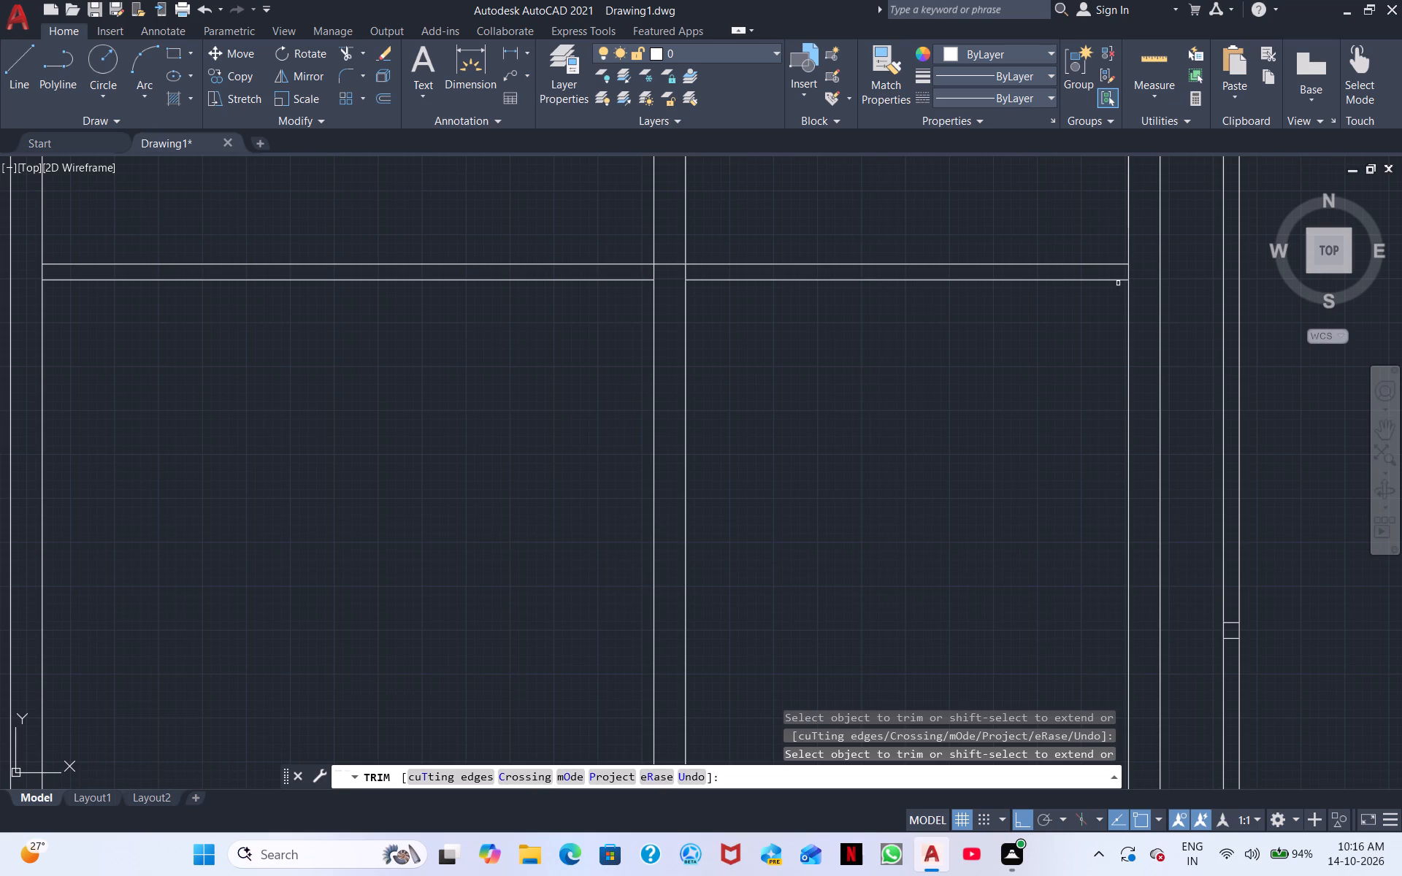
Extend the second partition wall's south line east to the inner eastern wall's outer line.
shift+click(1117, 280)
middle_drag(1106, 395, 1003, 180)
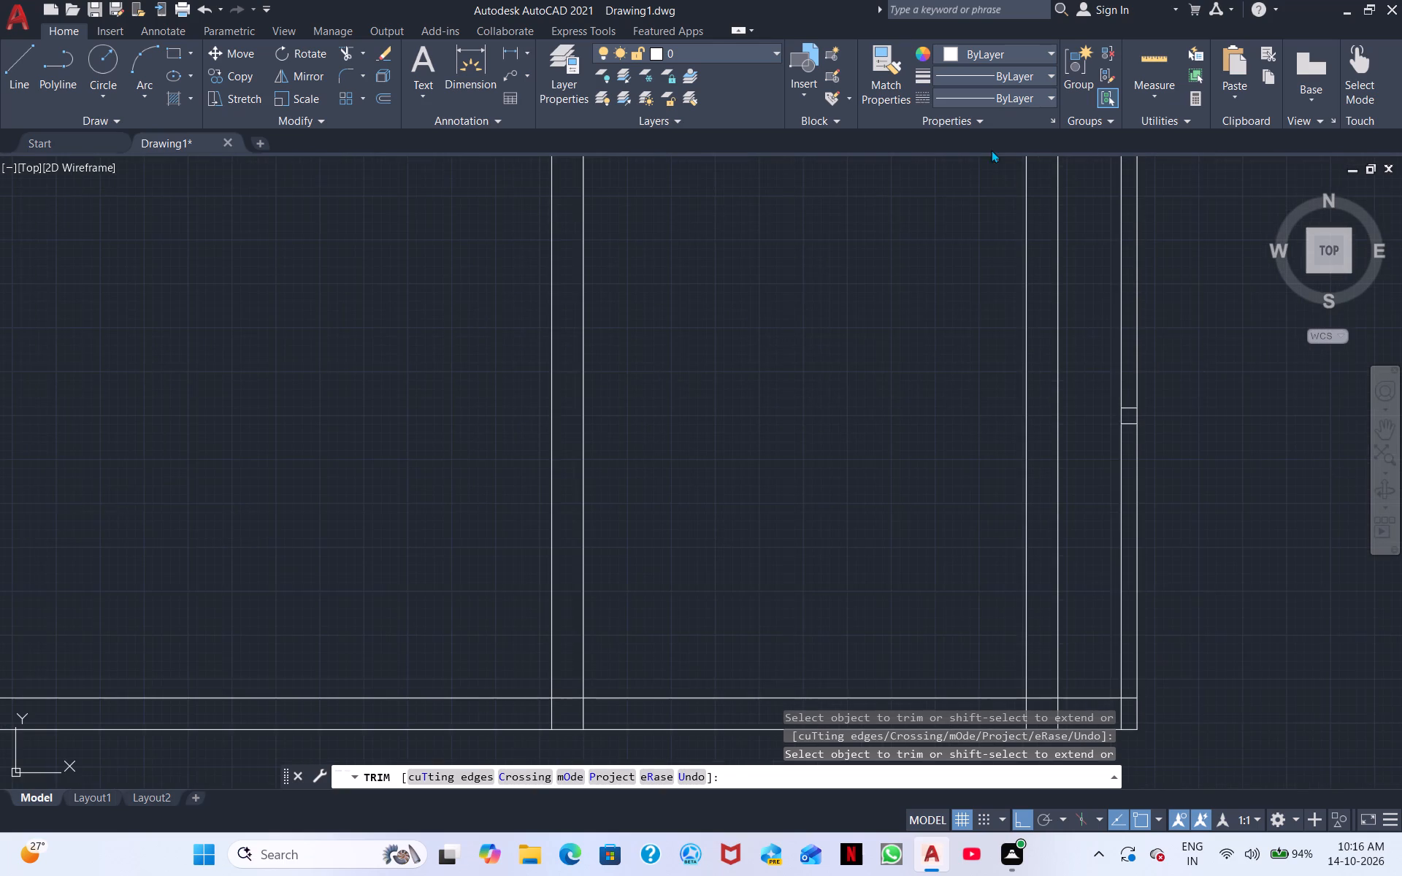
scroll(1005, 305, down, 1)
middle_drag(895, 288, 886, 404)
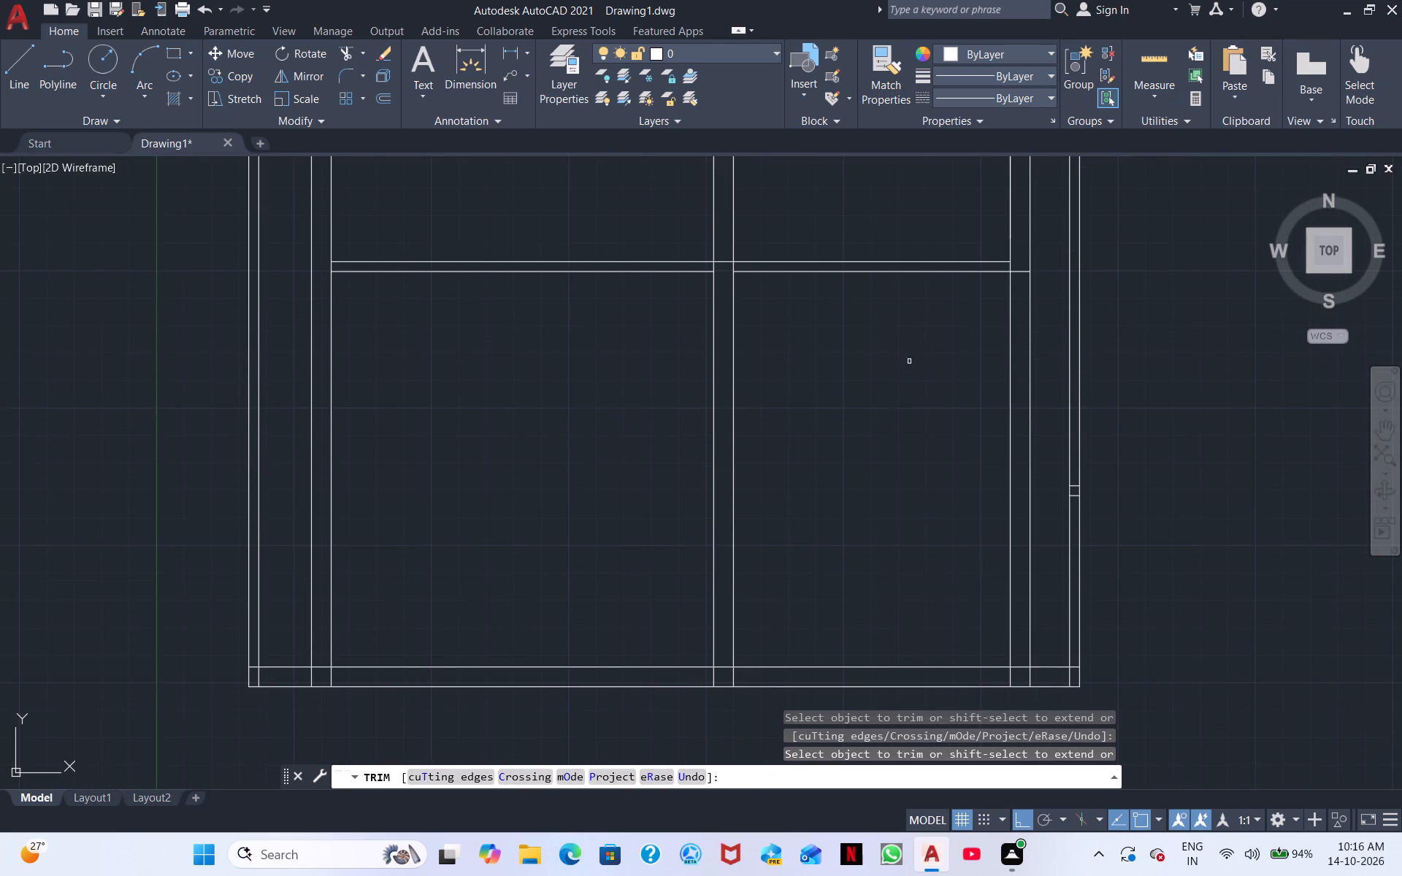
Extend the eastern segment of the second partition wall's south line west across the central vertical wall.
middle_drag(912, 323, 908, 366)
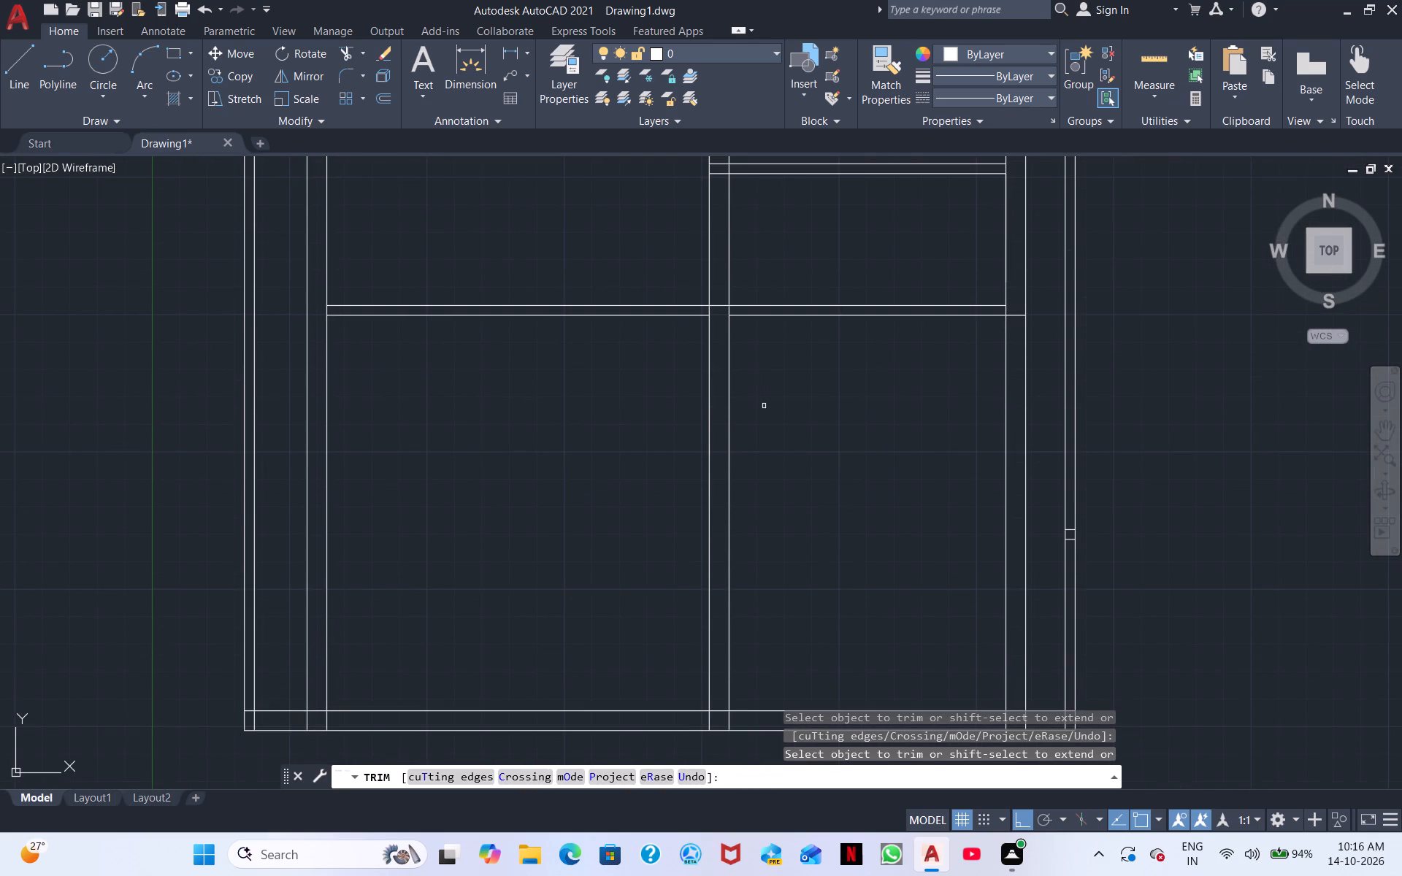
shift+click(769, 318)
Trim both central vertical wall lines south of the second partition wall, including their leftover pieces inside the southern outer wall.
drag(742, 439, 689, 436)
scroll(697, 413, down, 1)
middle_drag(801, 407, 683, 458)
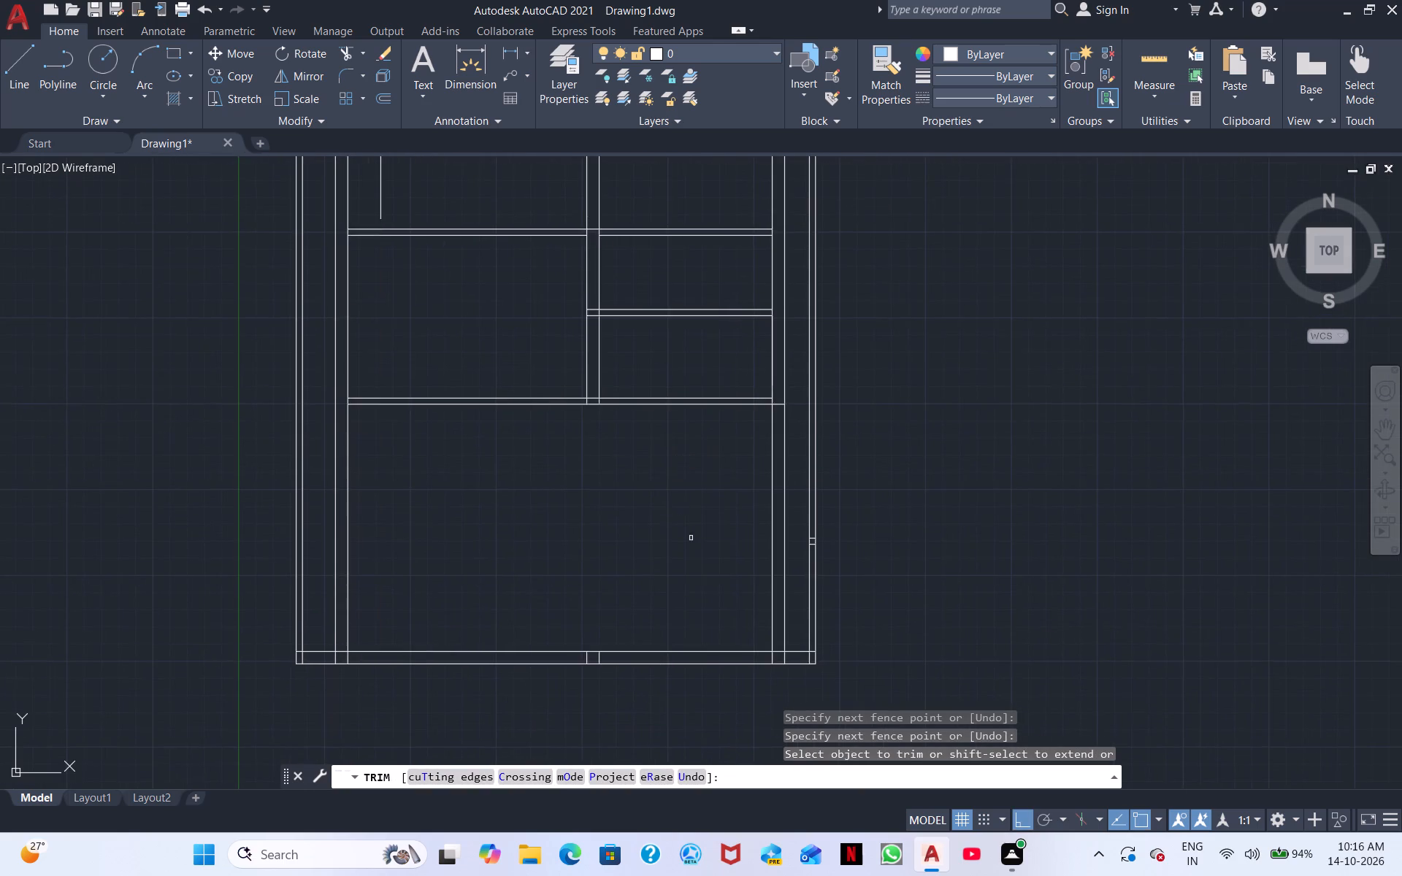
scroll(705, 494, up, 1)
middle_drag(704, 524, 683, 237)
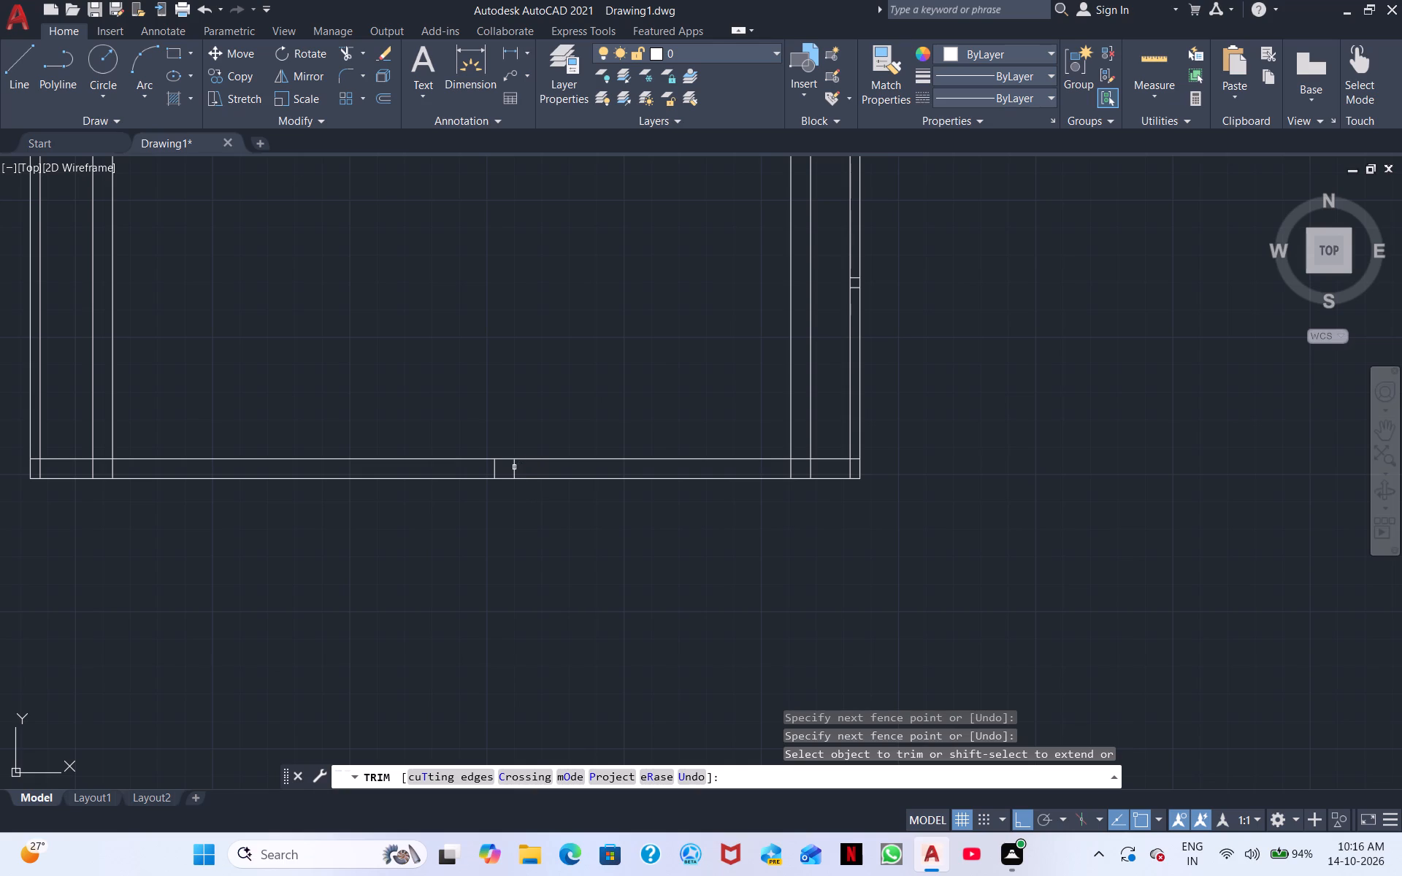
click(513, 469)
click(493, 469)
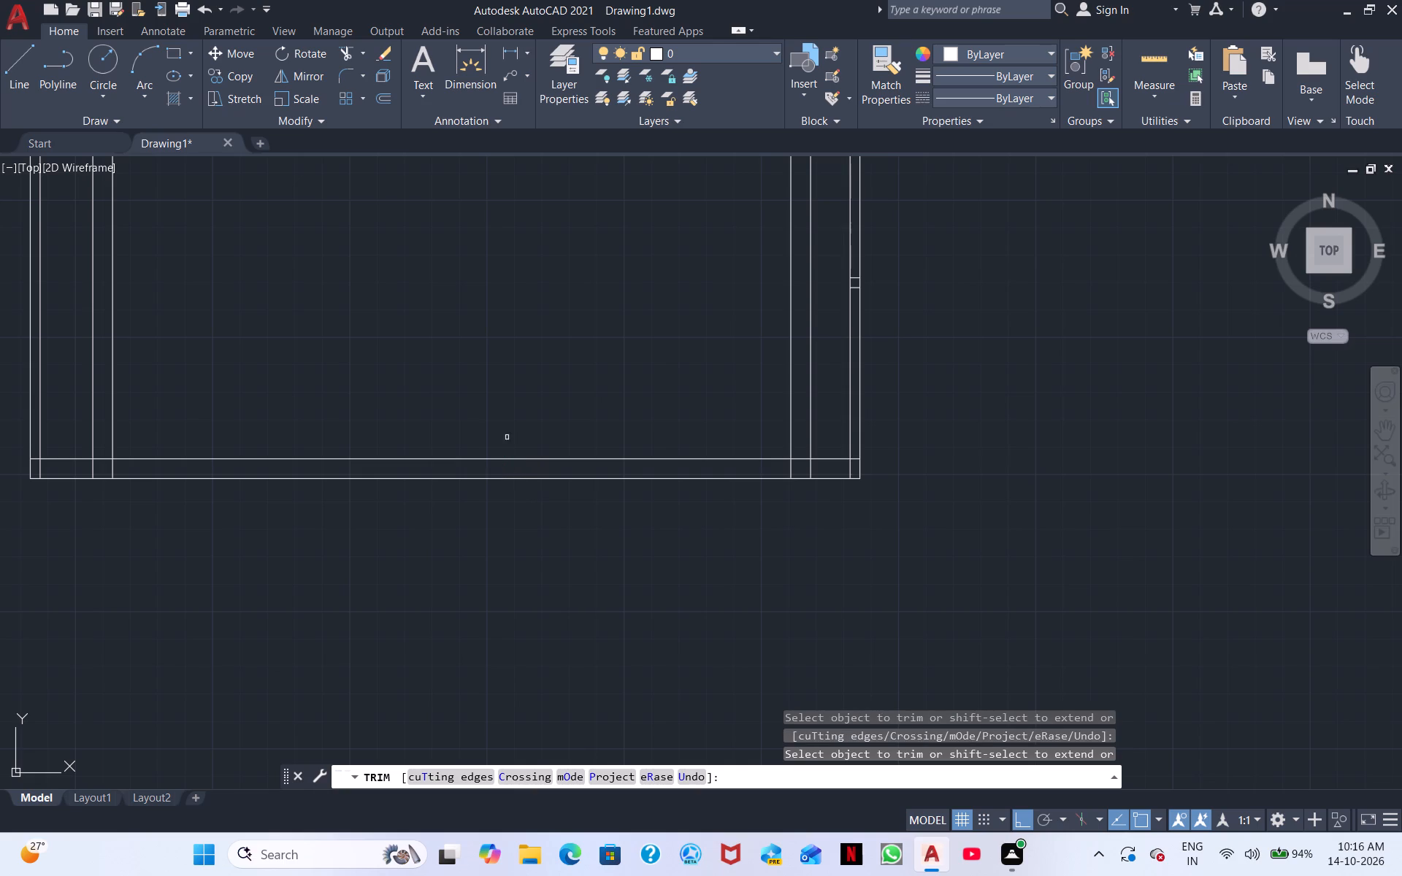
Trim away the two short leftover horizontal lines inside the outer eastern wall, north of the southeast corner.
scroll(507, 406, down, 2)
scroll(557, 356, up, 1)
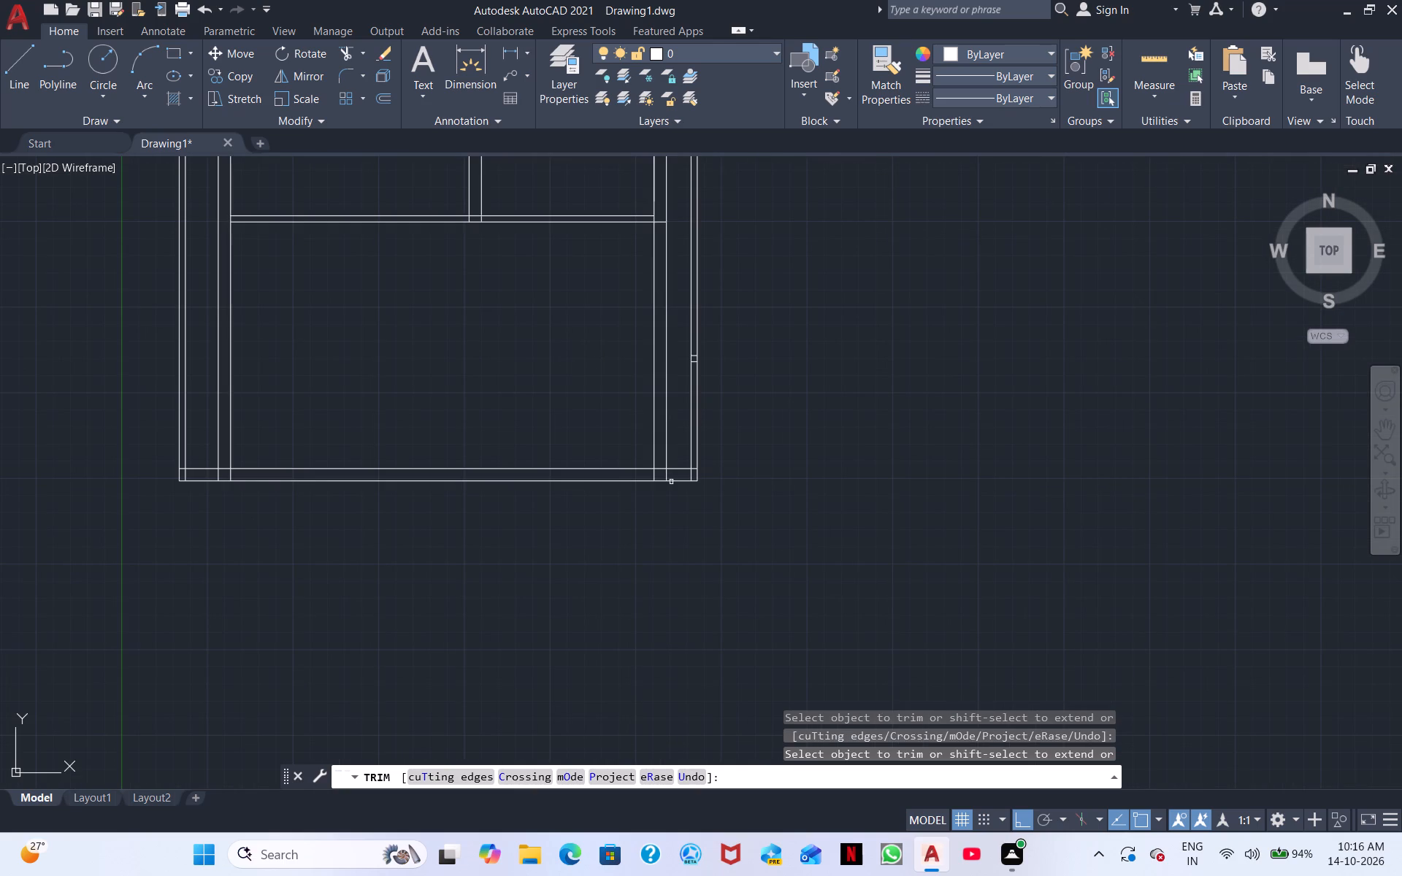
scroll(665, 449, up, 2)
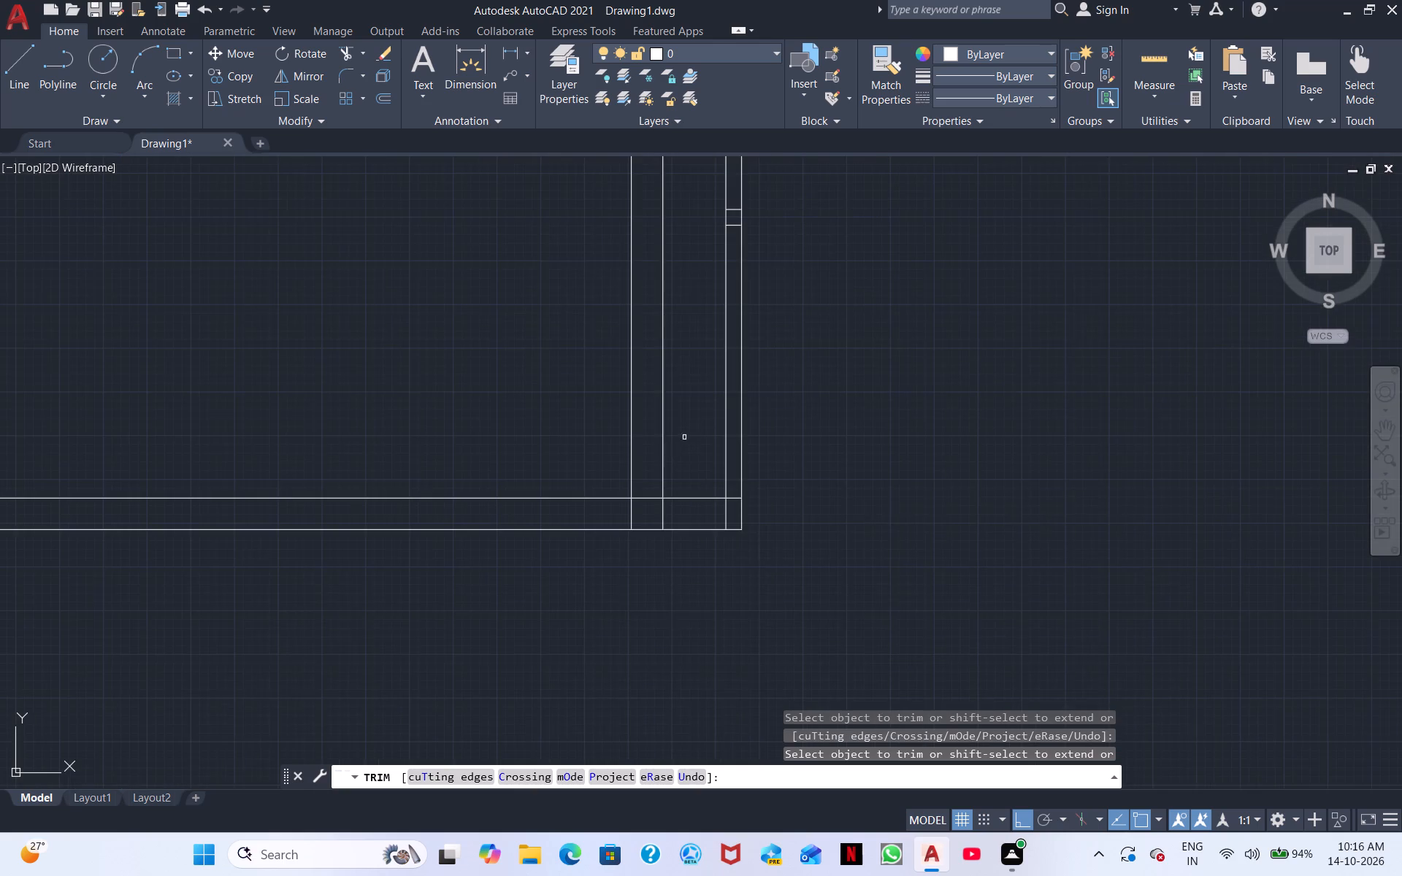
middle_drag(724, 411, 657, 513)
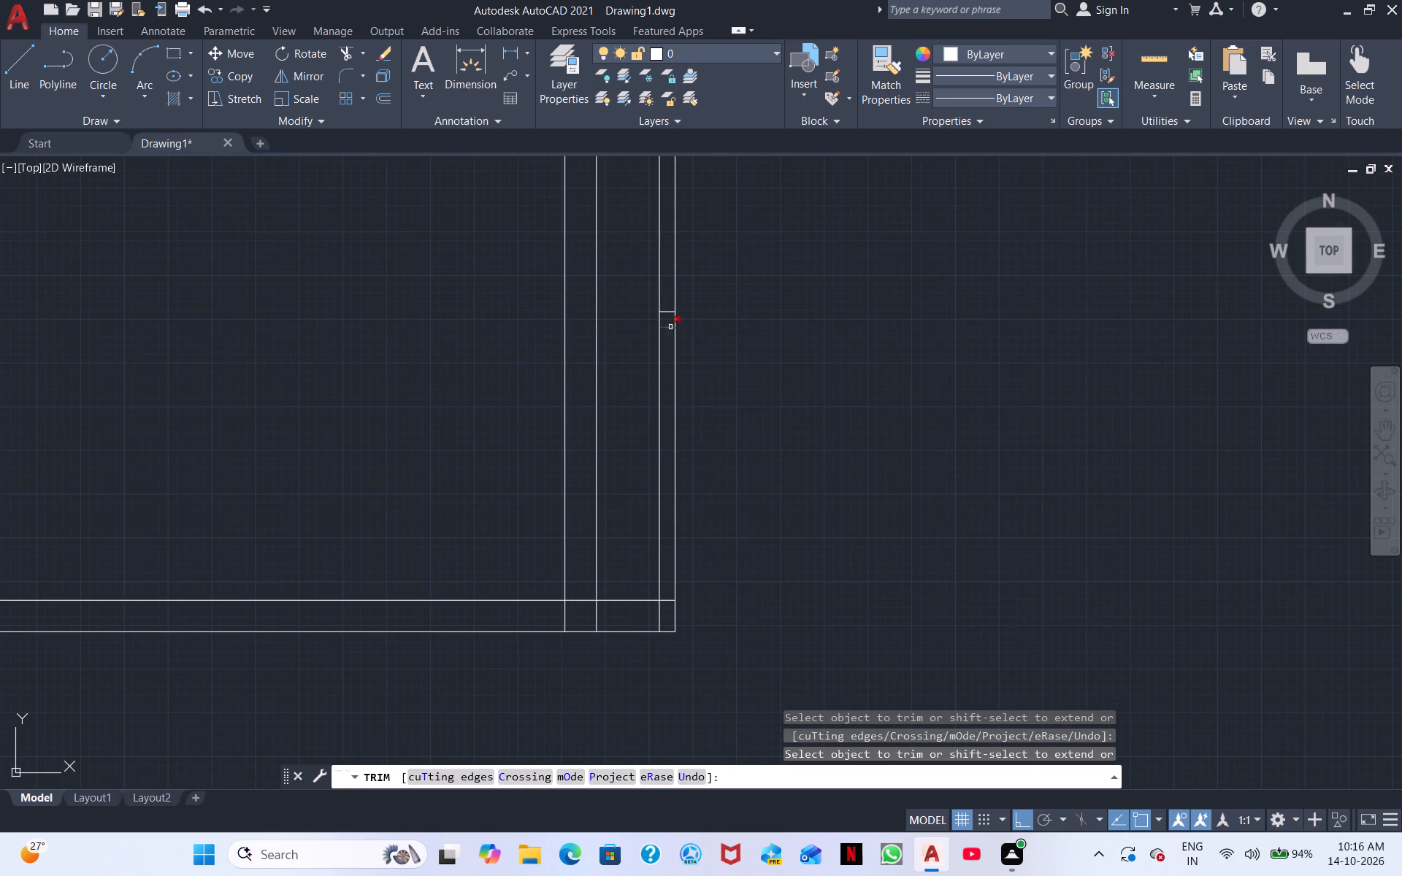
click(670, 327)
click(670, 313)
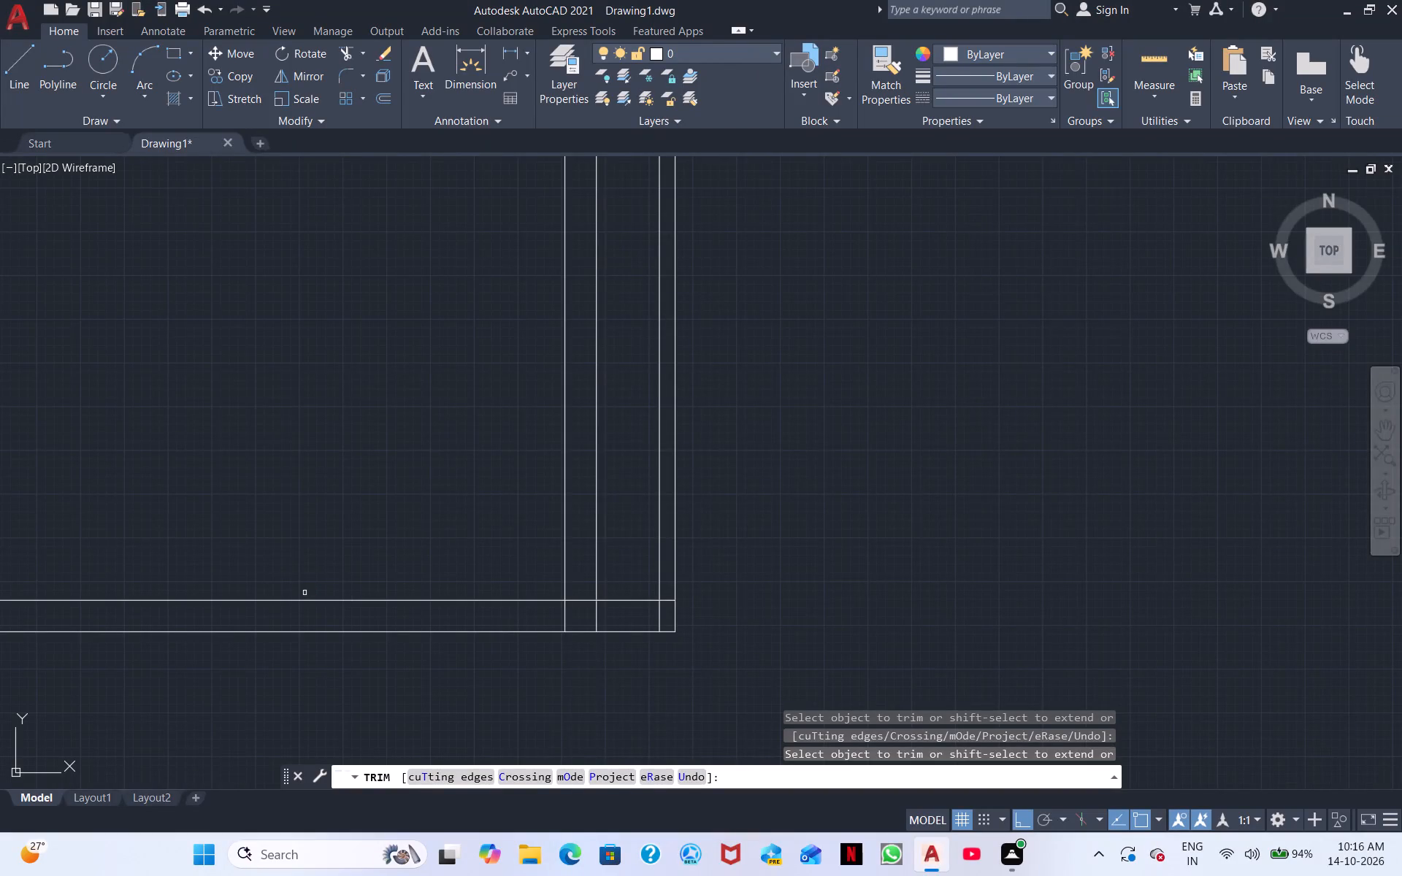
Trim the junction of the inner eastern wall and southern outer wall, removing the crossing line pieces so the two walls join.
middle_drag(321, 558, 357, 394)
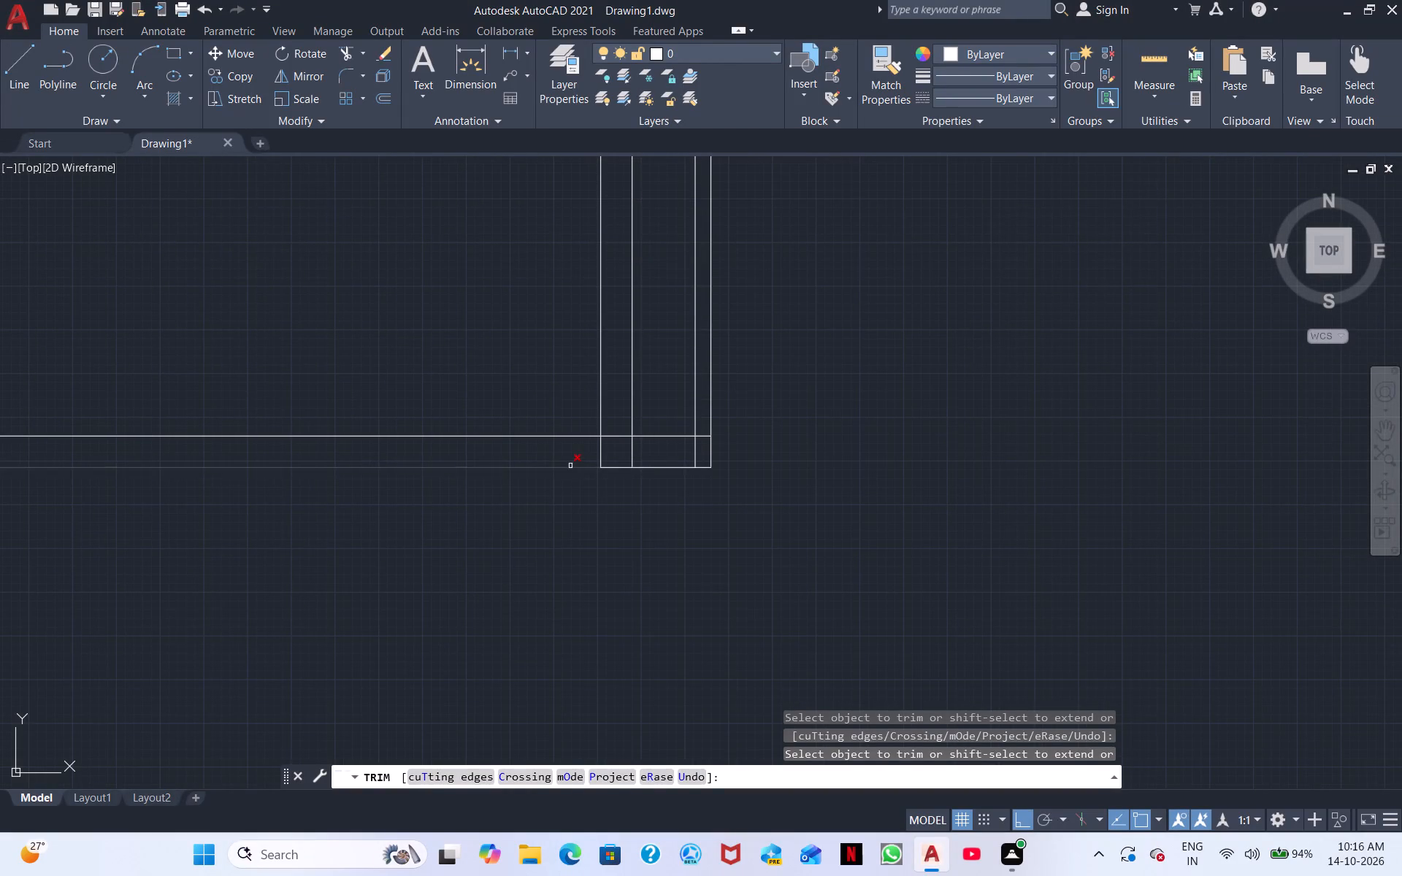
click(603, 449)
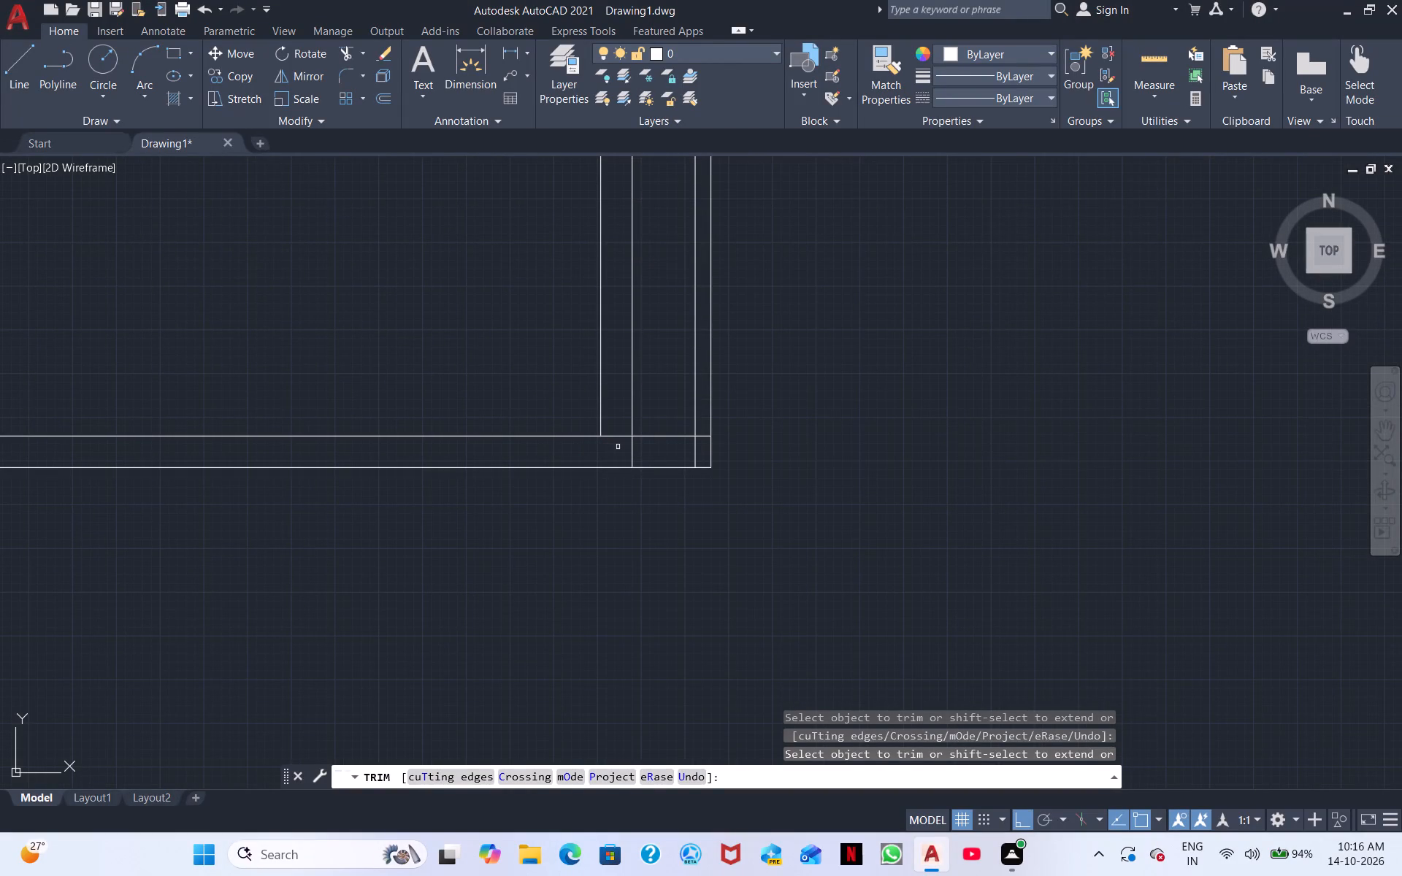
click(632, 445)
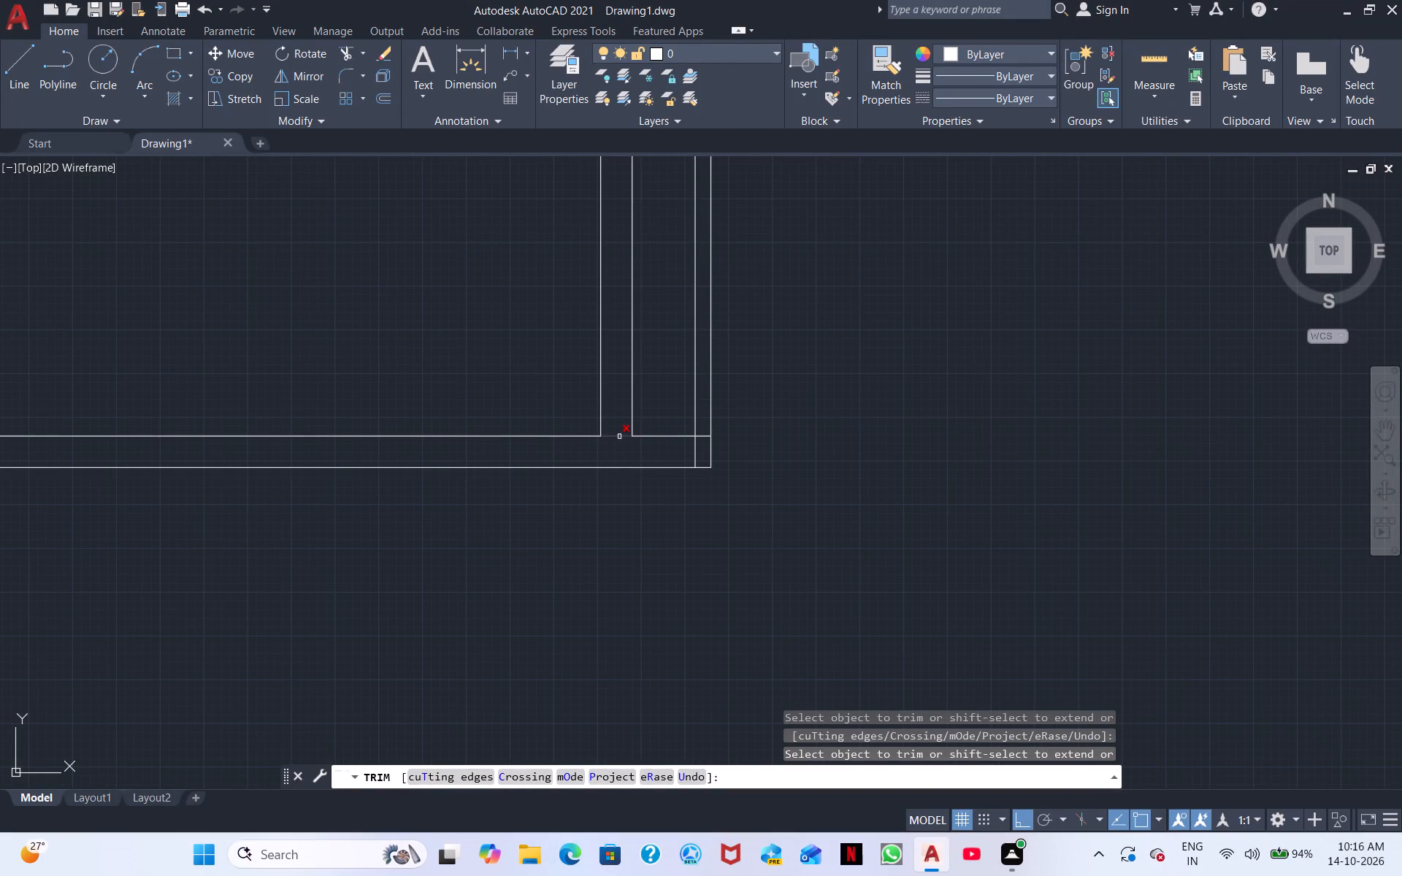
click(619, 434)
Trim the inner eastern wall's west line between the two lines of the second partition wall to open their junction.
scroll(394, 436, down, 2)
middle_drag(387, 397, 613, 612)
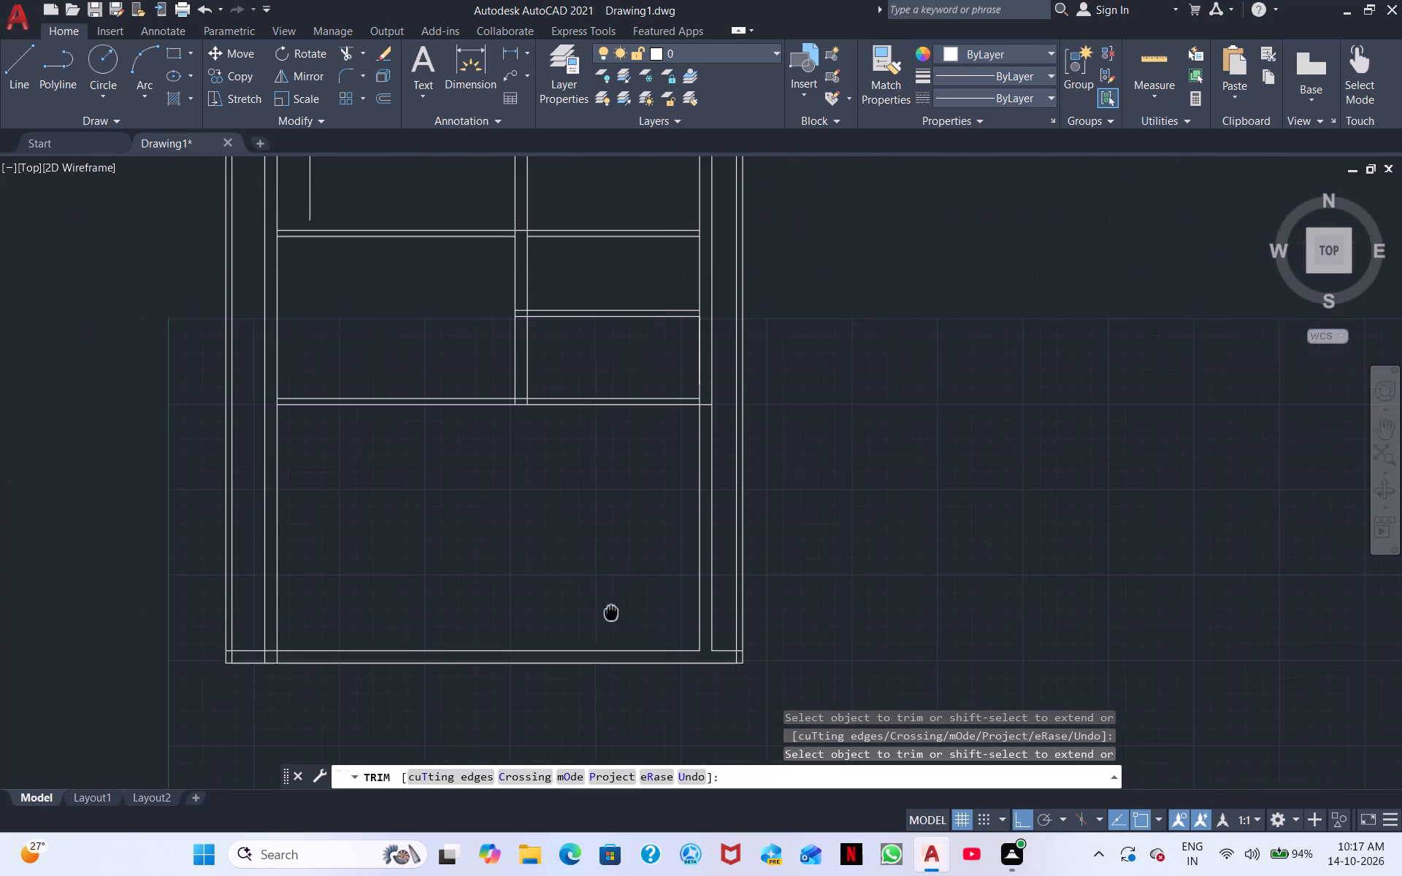
middle_drag(602, 481, 592, 545)
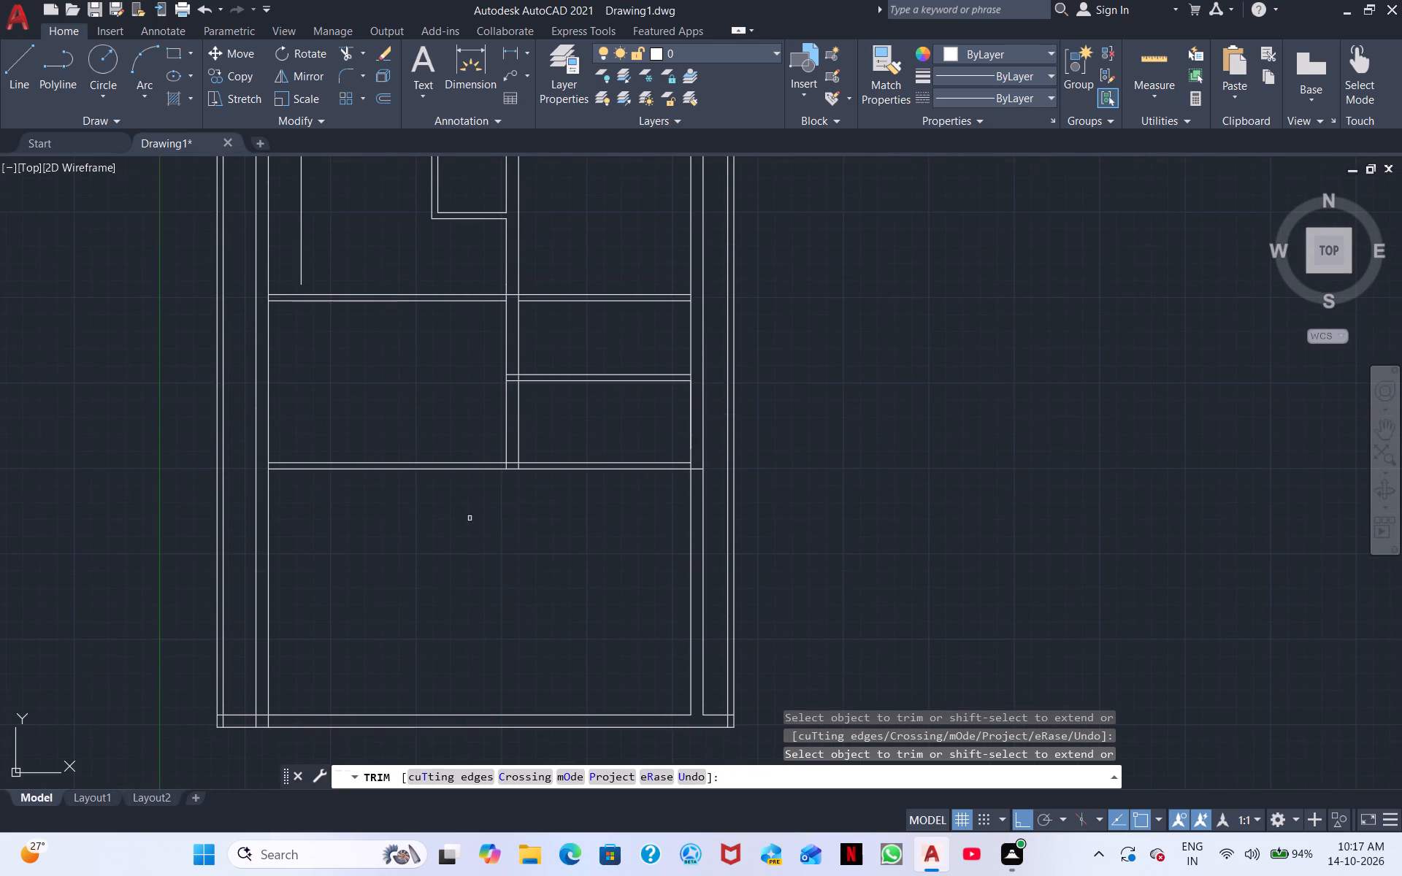
scroll(671, 500, up, 2)
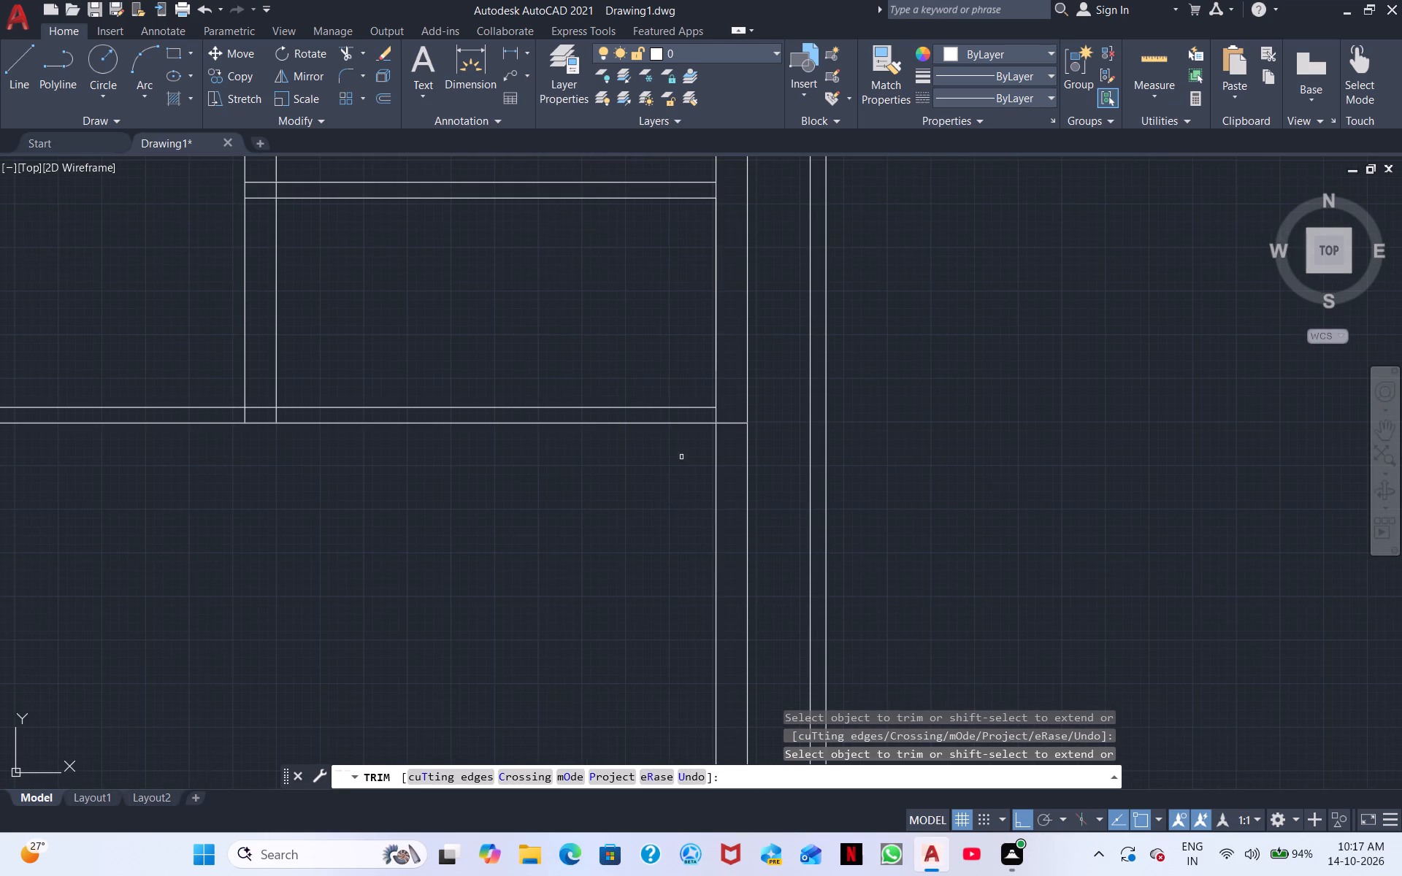
click(716, 410)
key(Escape)
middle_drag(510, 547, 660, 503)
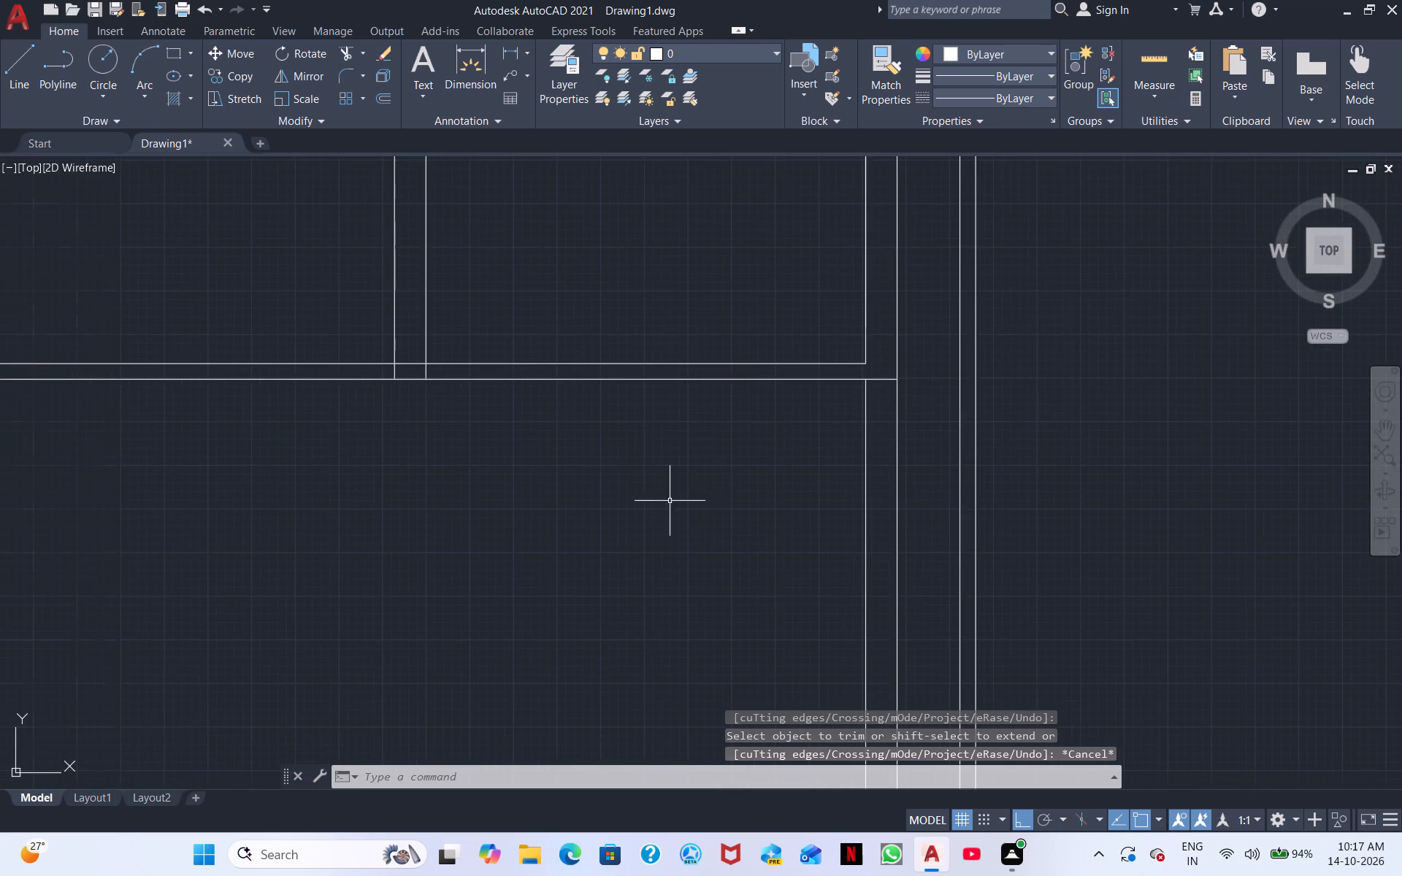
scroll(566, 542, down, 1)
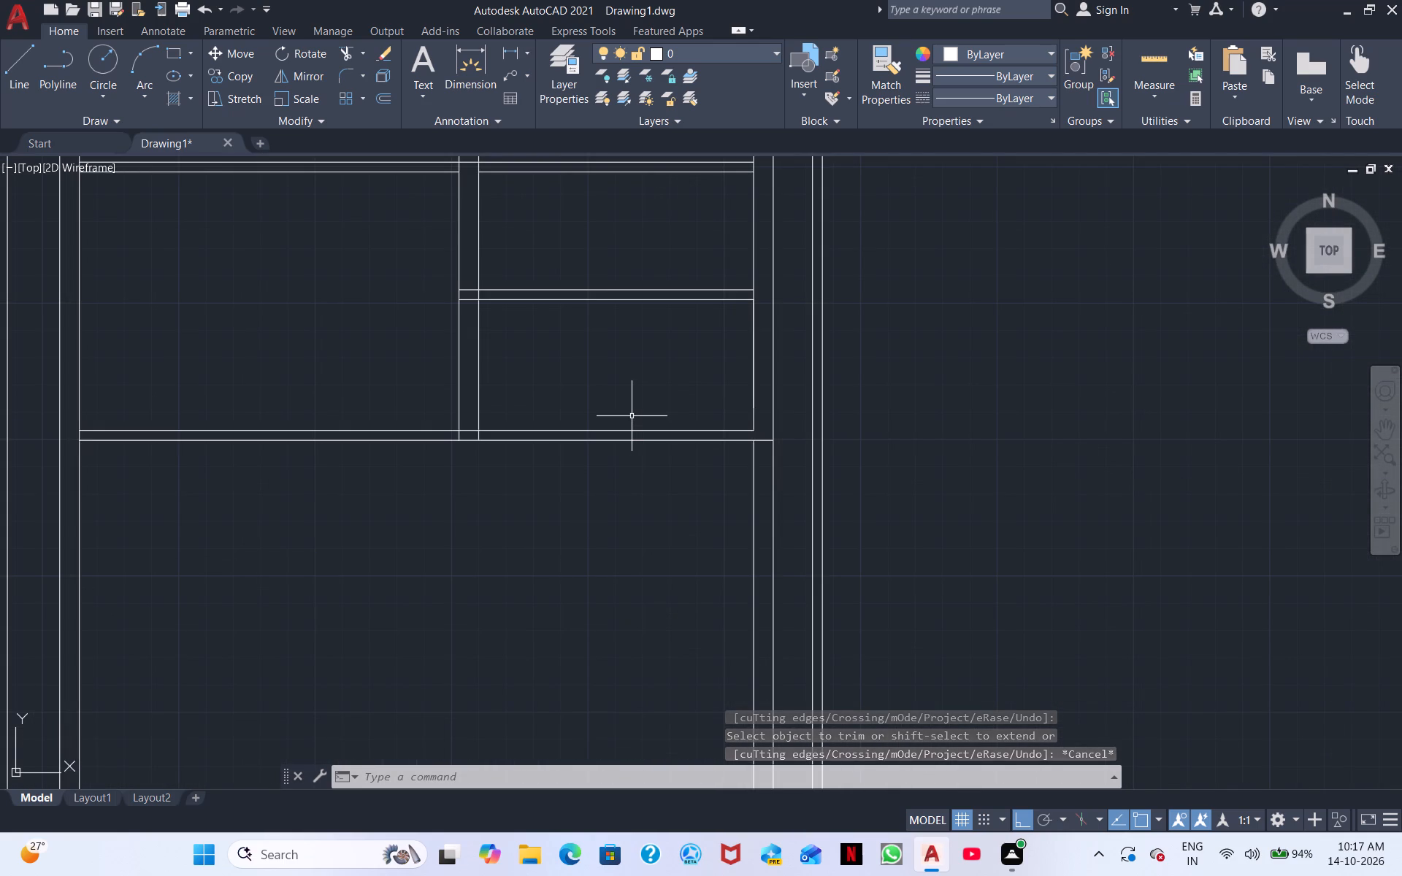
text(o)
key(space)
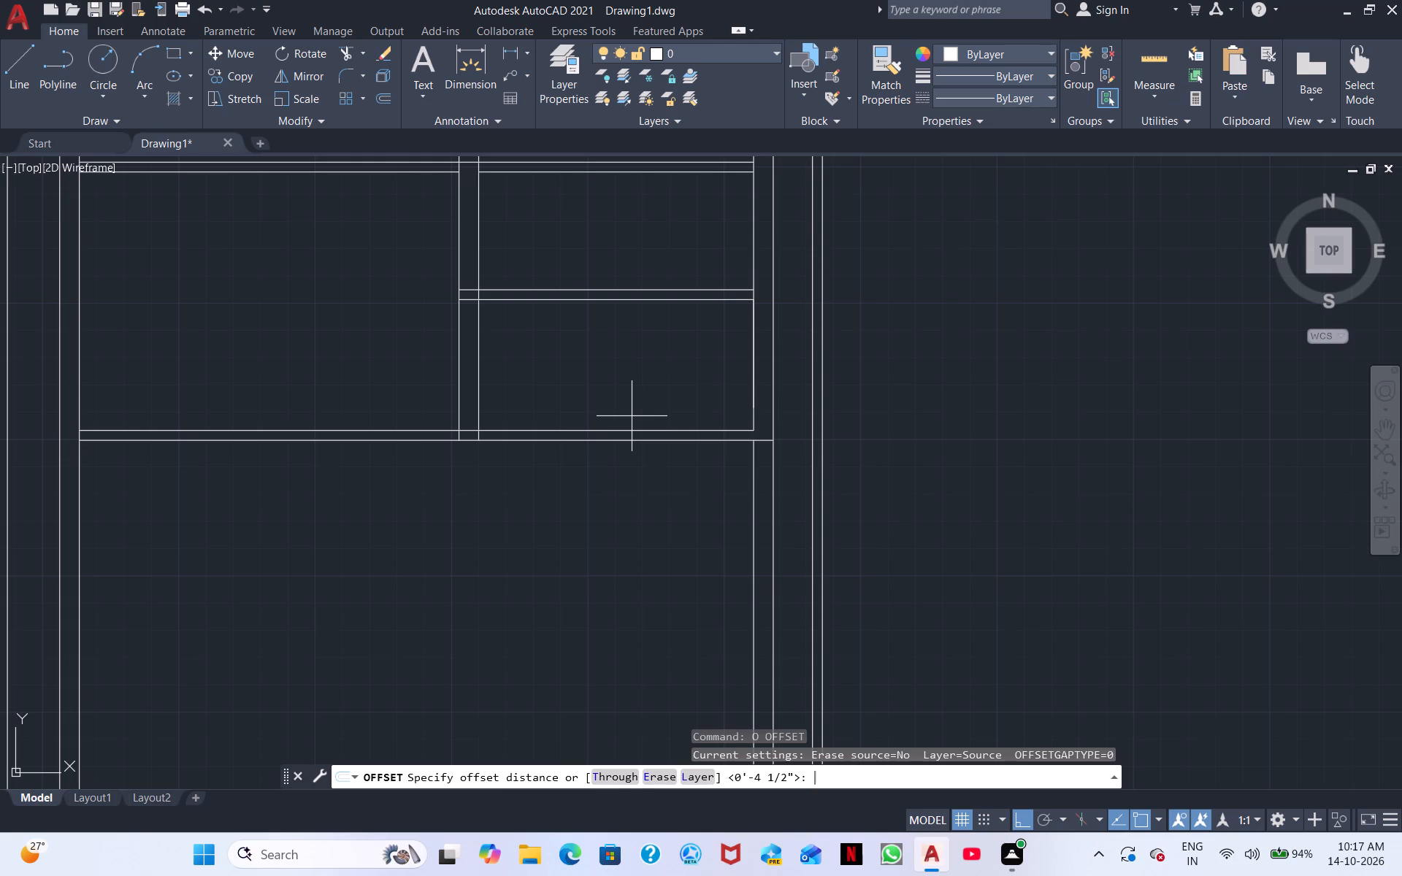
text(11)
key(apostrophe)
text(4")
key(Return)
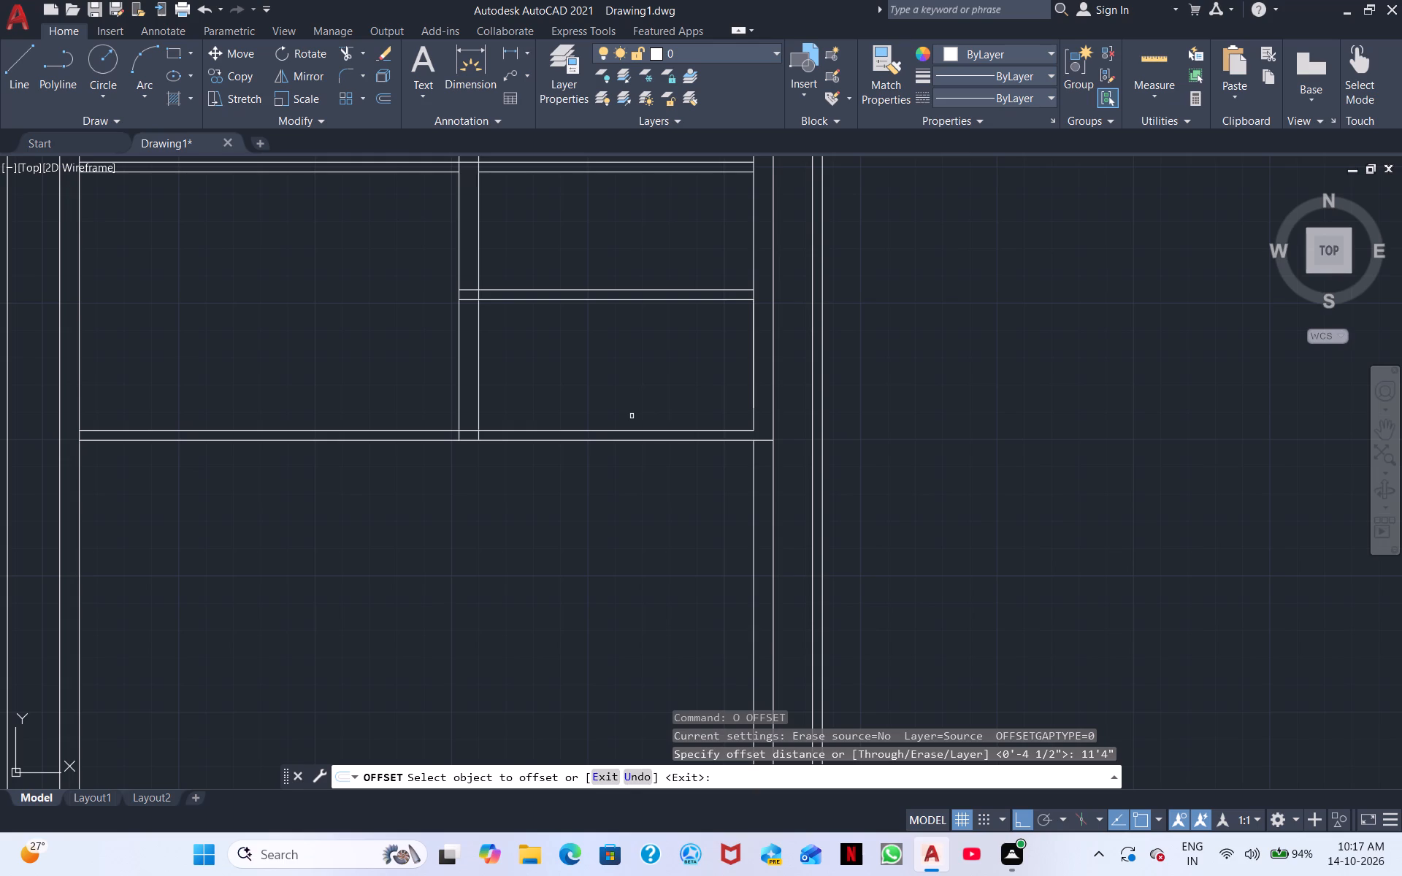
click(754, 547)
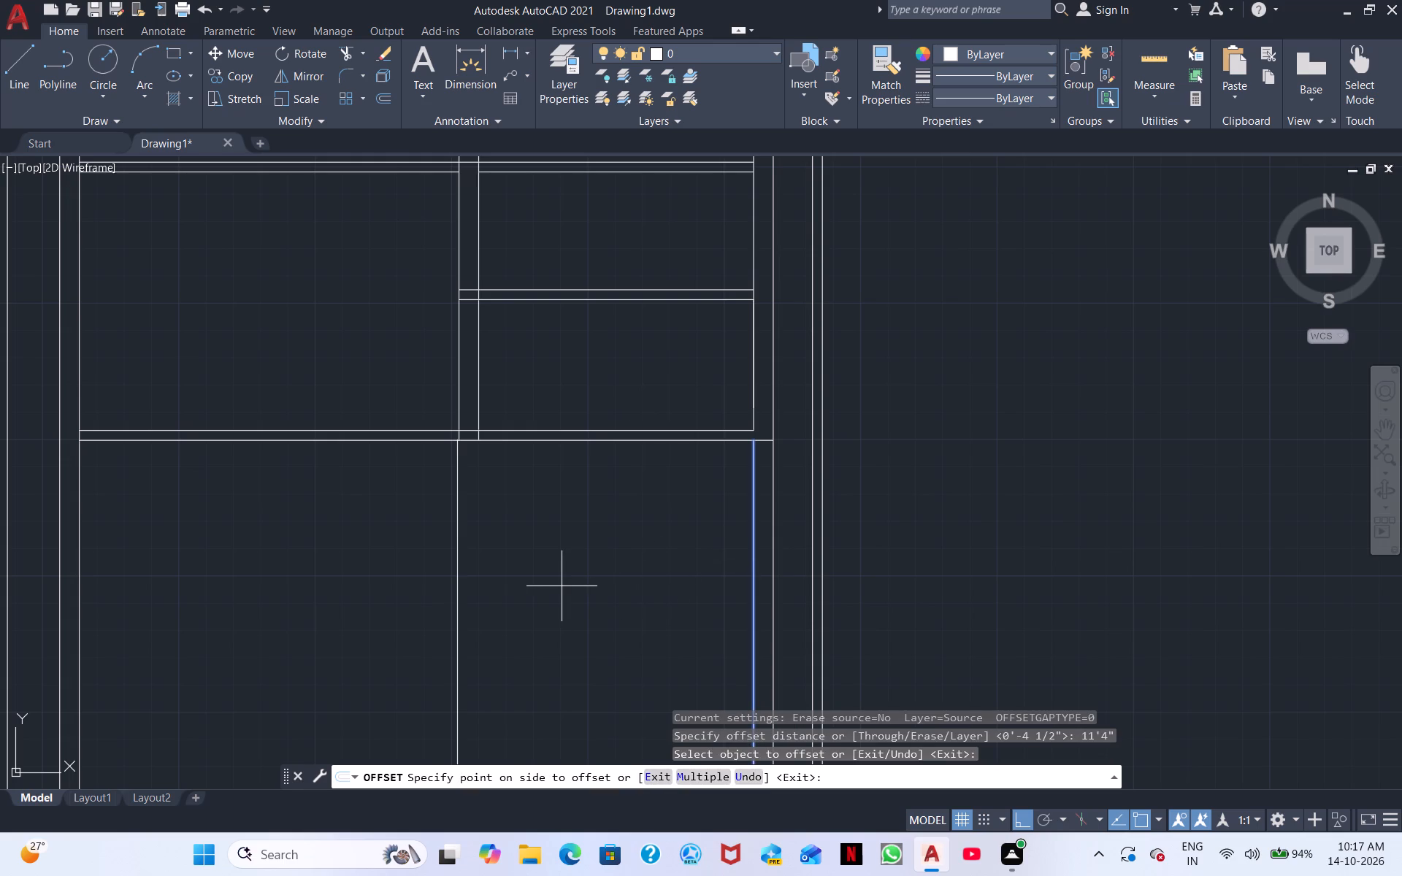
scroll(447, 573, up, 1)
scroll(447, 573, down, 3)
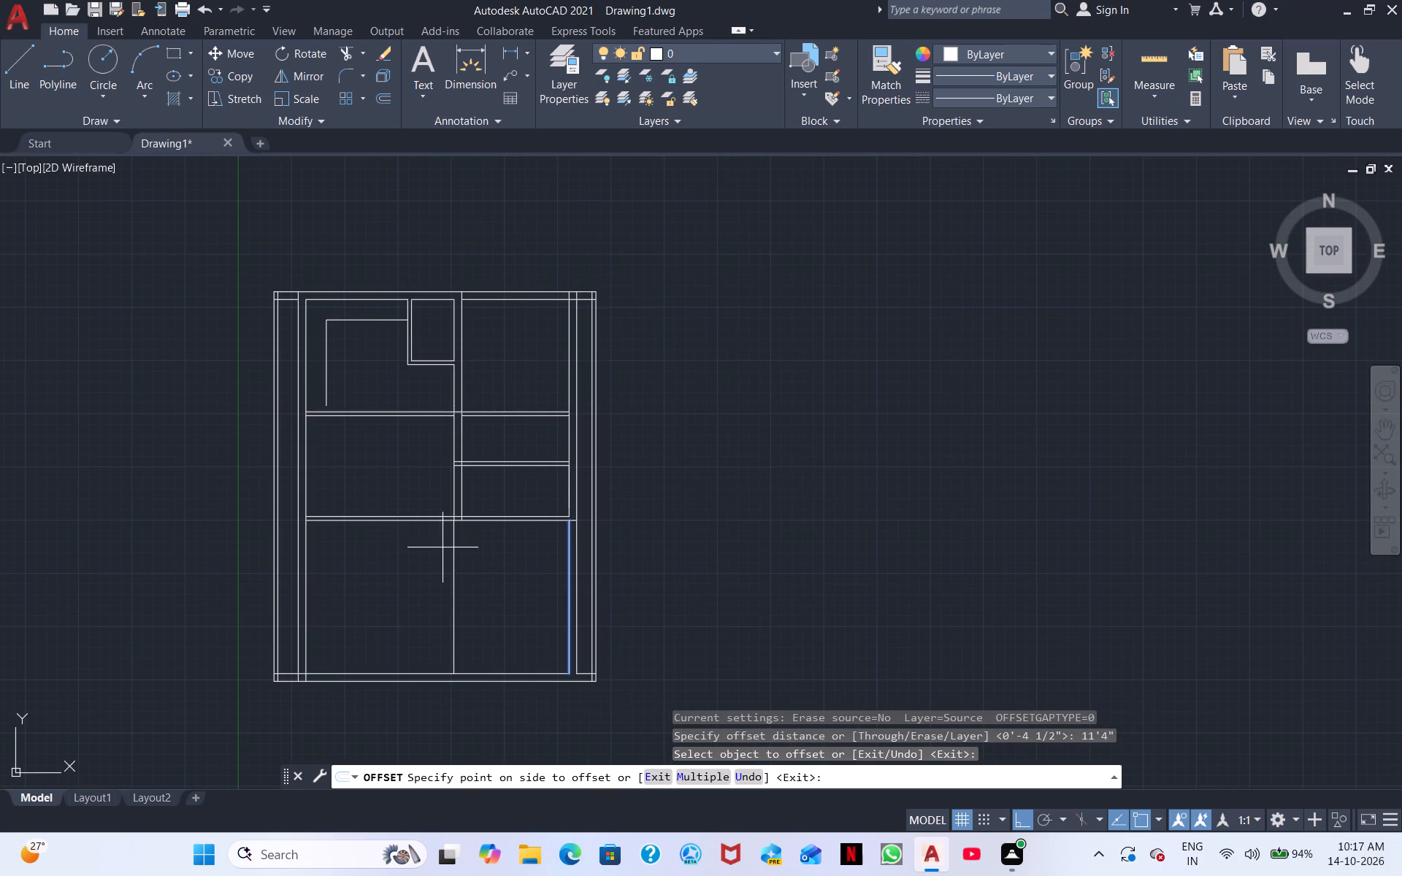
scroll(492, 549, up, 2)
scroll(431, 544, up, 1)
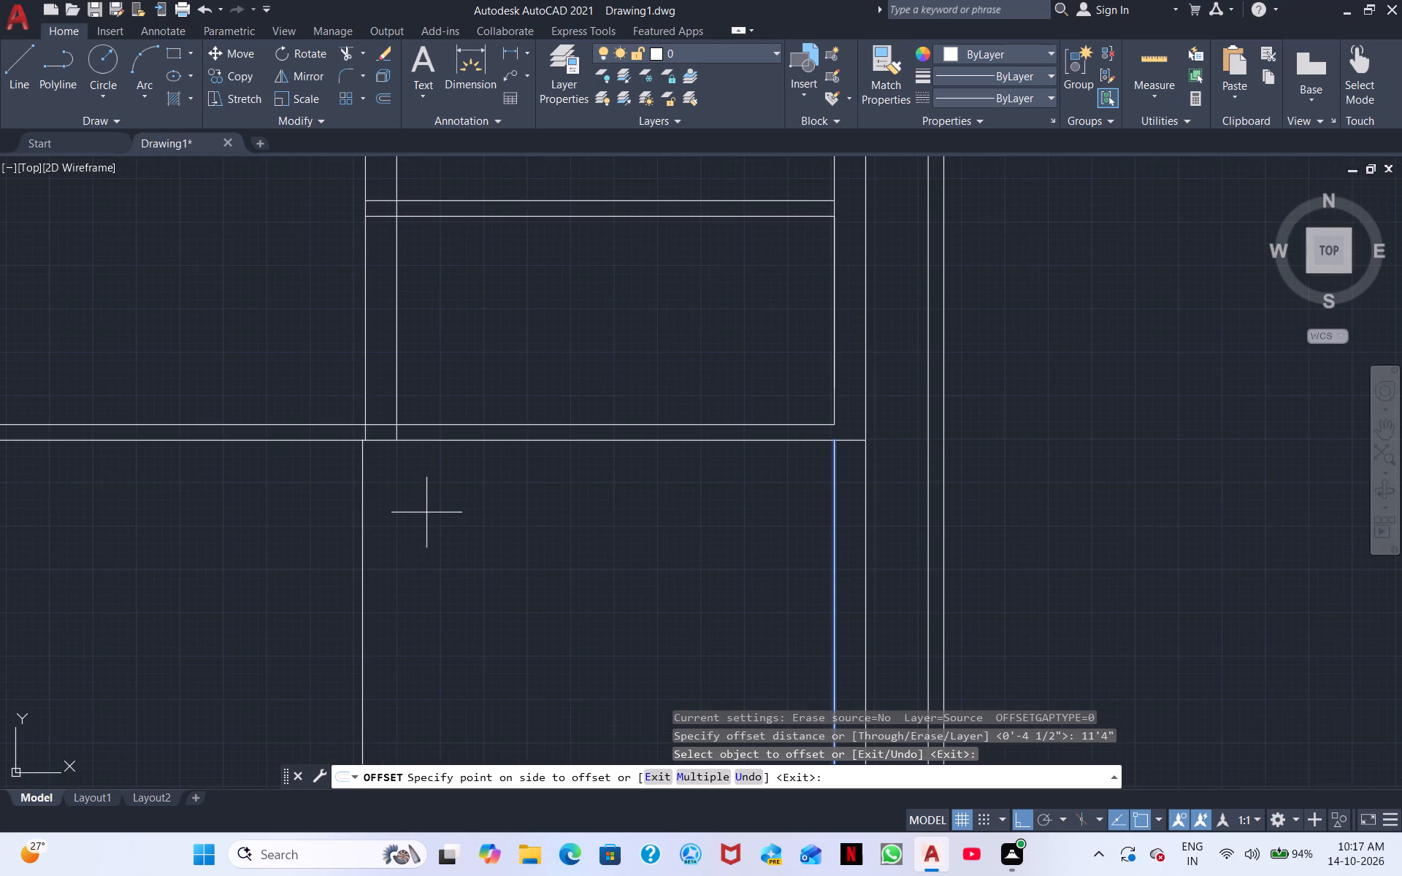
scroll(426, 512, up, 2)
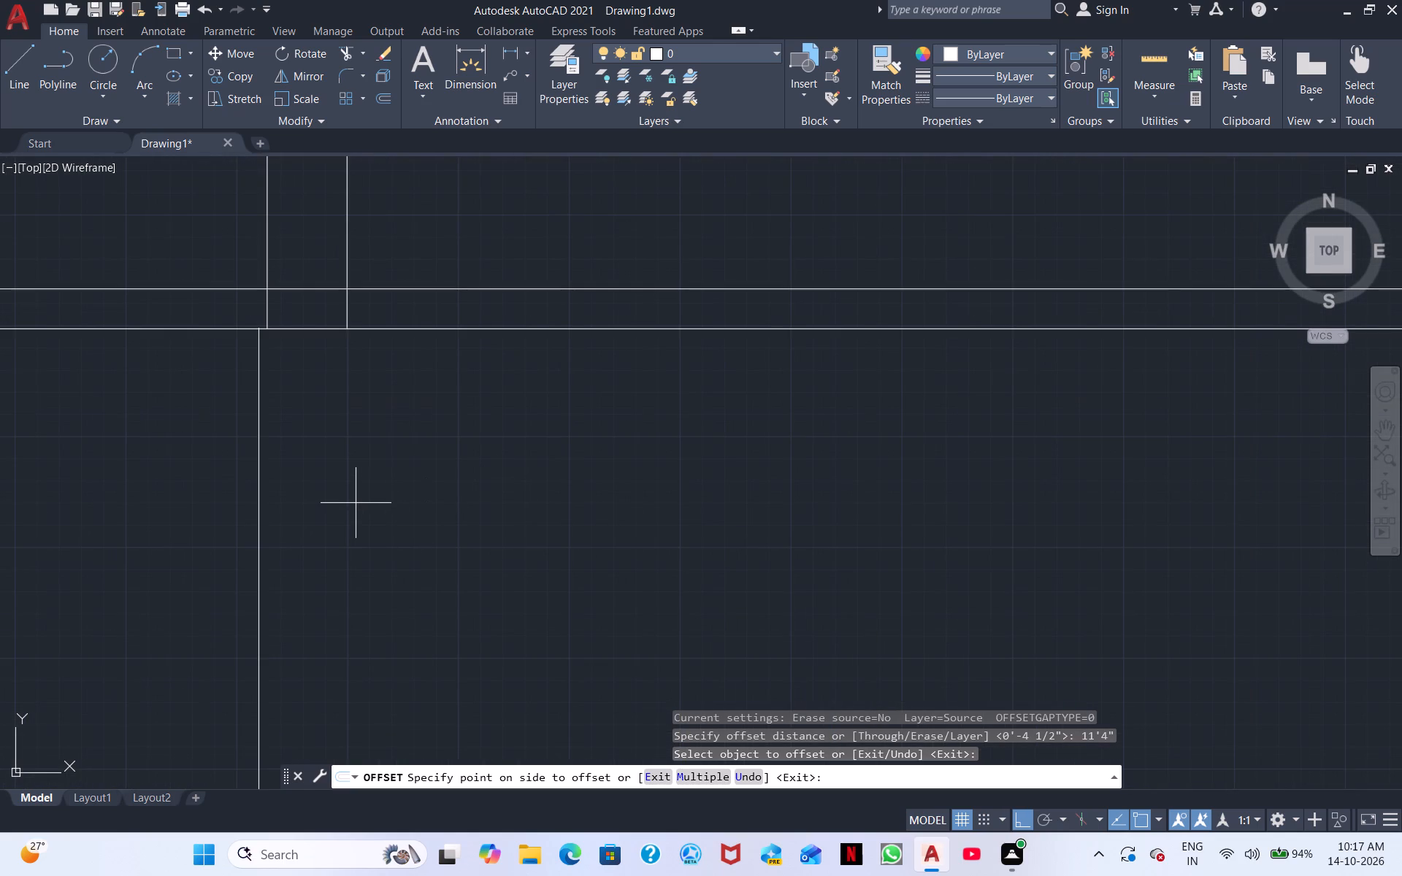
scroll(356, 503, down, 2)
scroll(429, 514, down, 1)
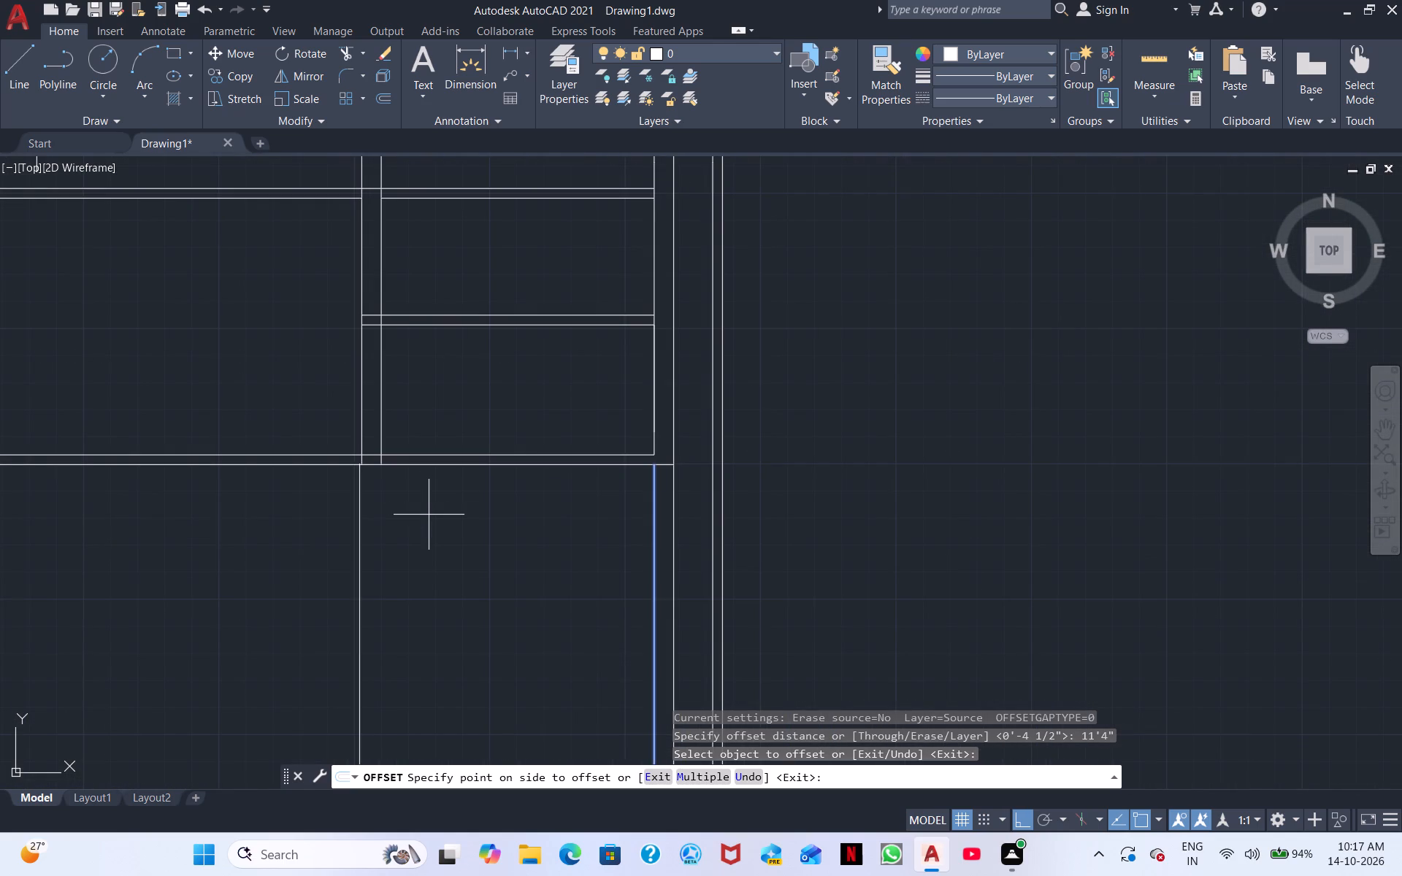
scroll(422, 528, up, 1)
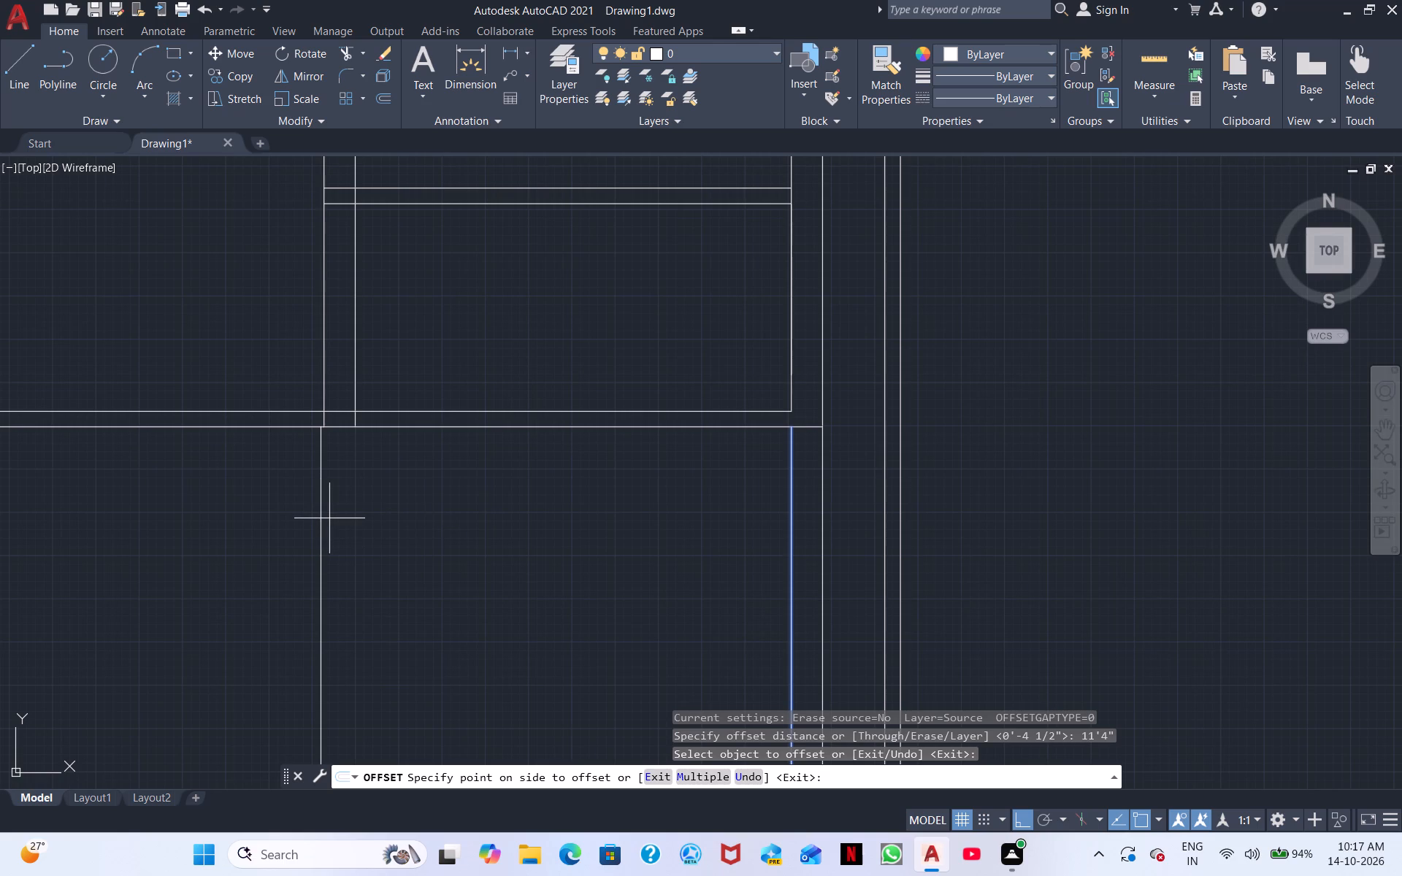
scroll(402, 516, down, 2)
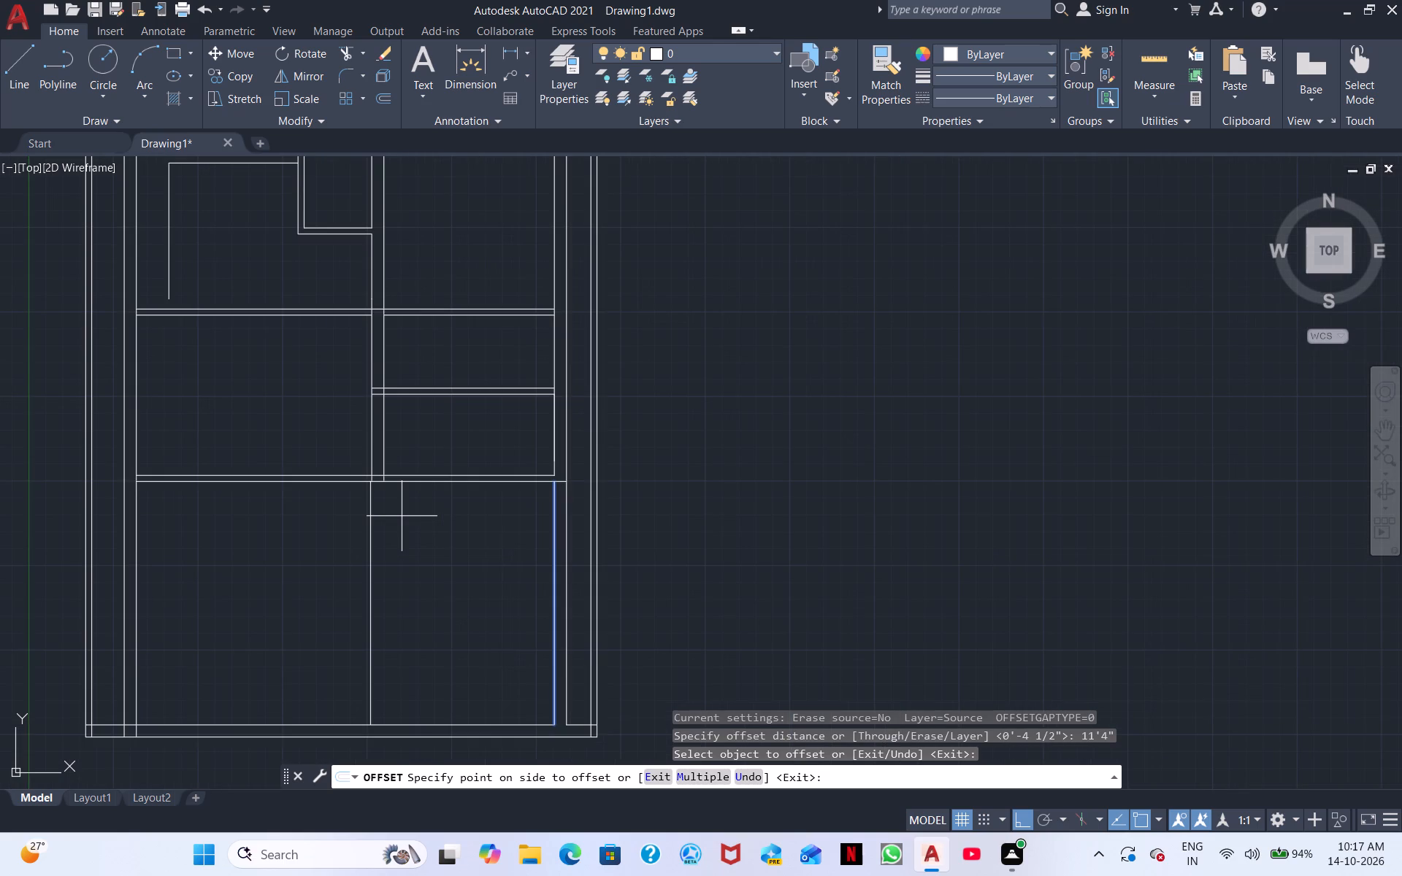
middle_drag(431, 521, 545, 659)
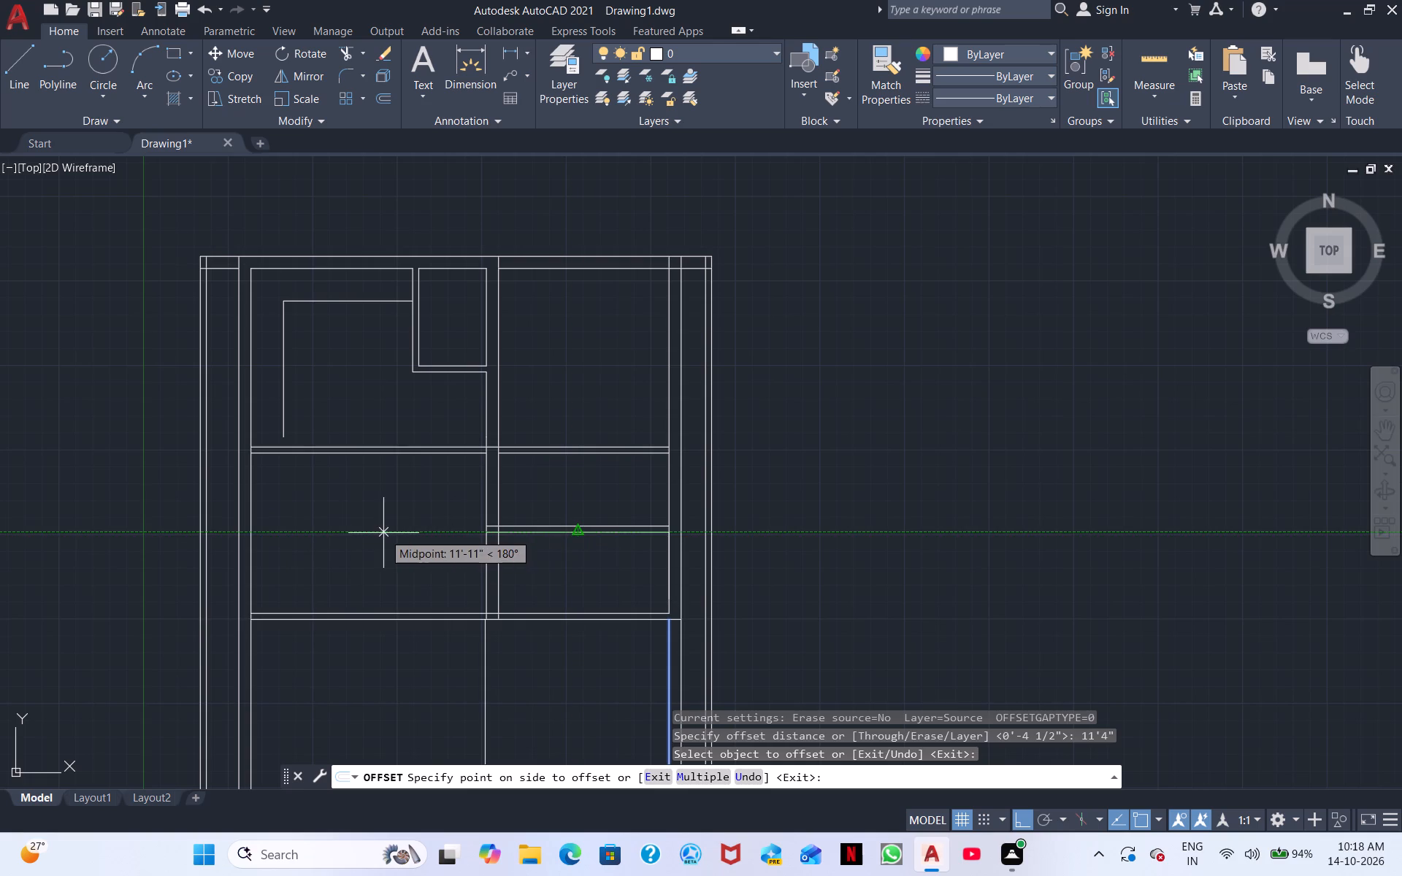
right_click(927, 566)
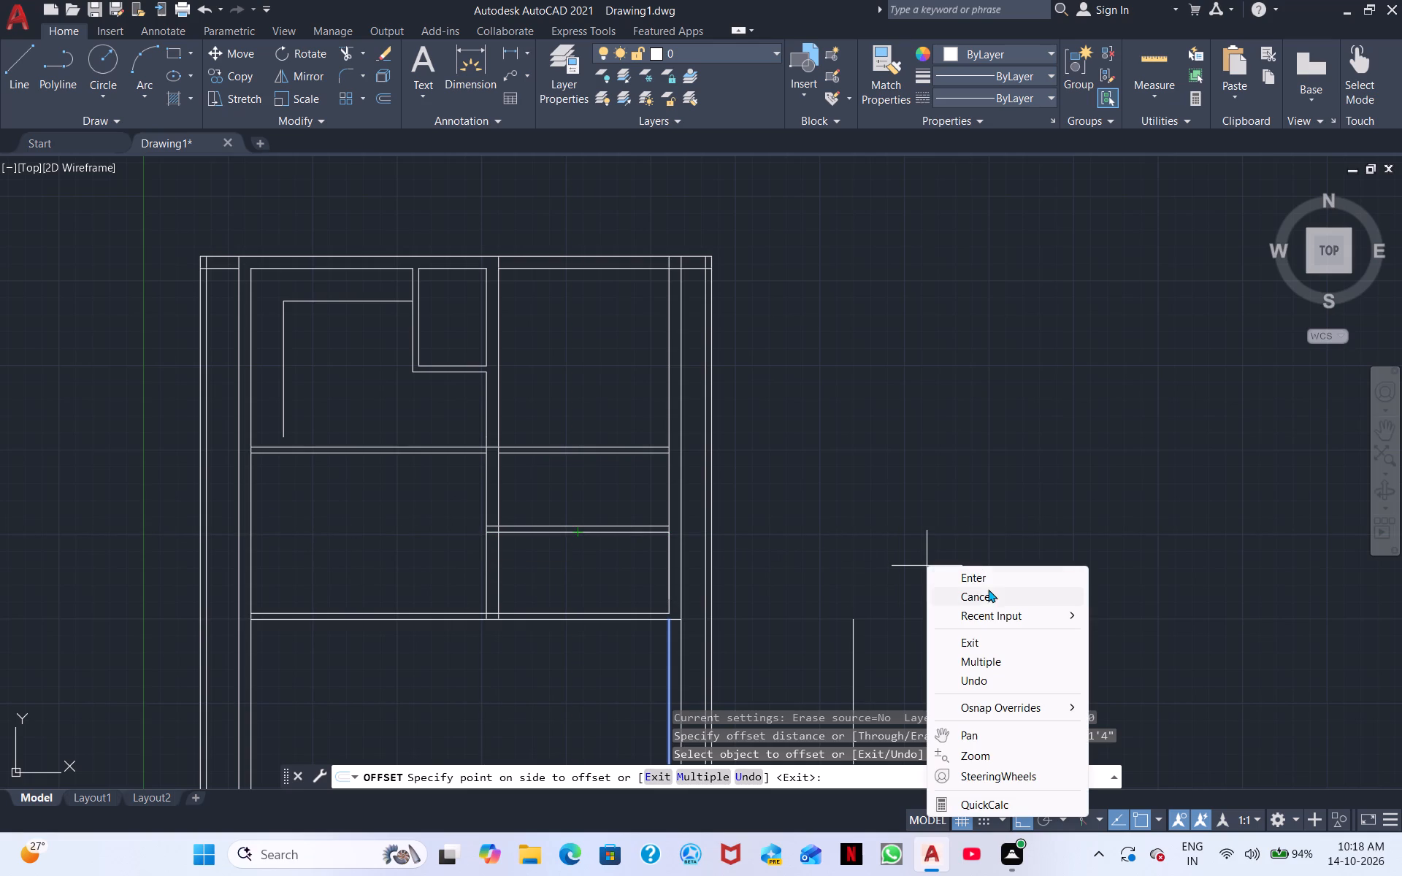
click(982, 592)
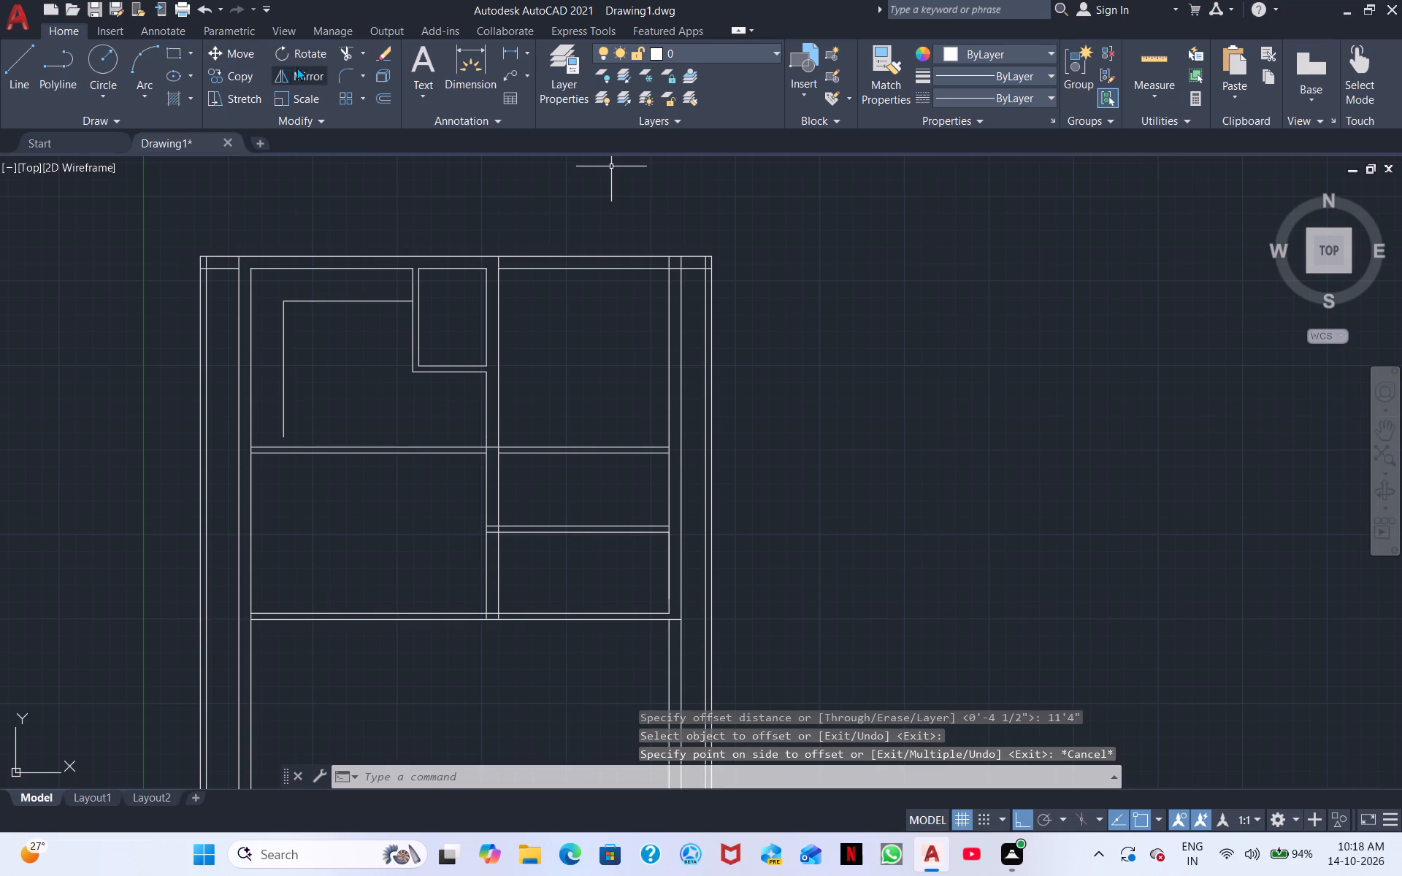
Check the plan's overall outer width along the northern outer wall with a linear dimension, without placing it.
click(509, 53)
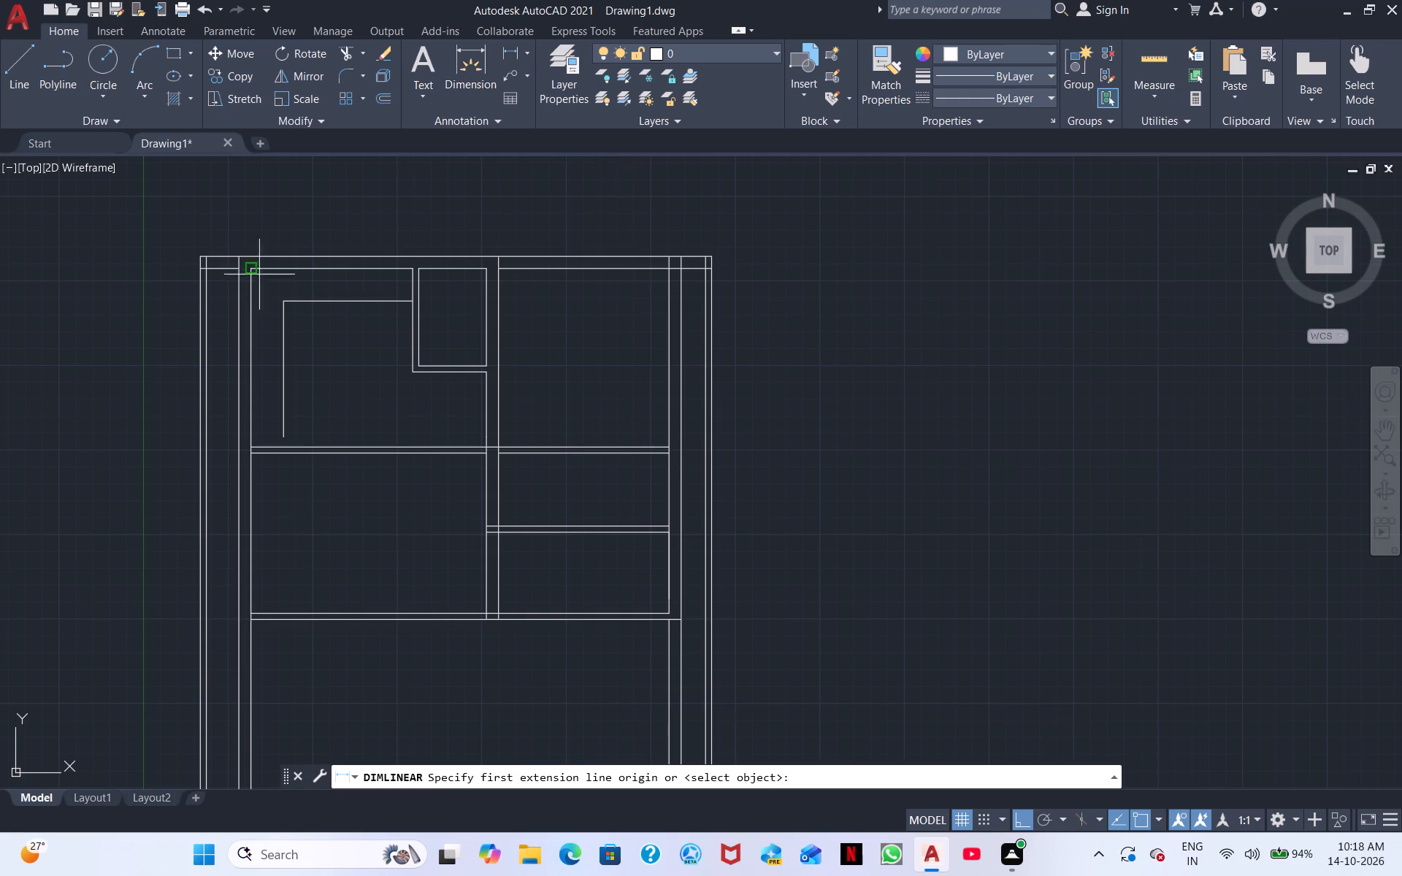
scroll(191, 258, up, 2)
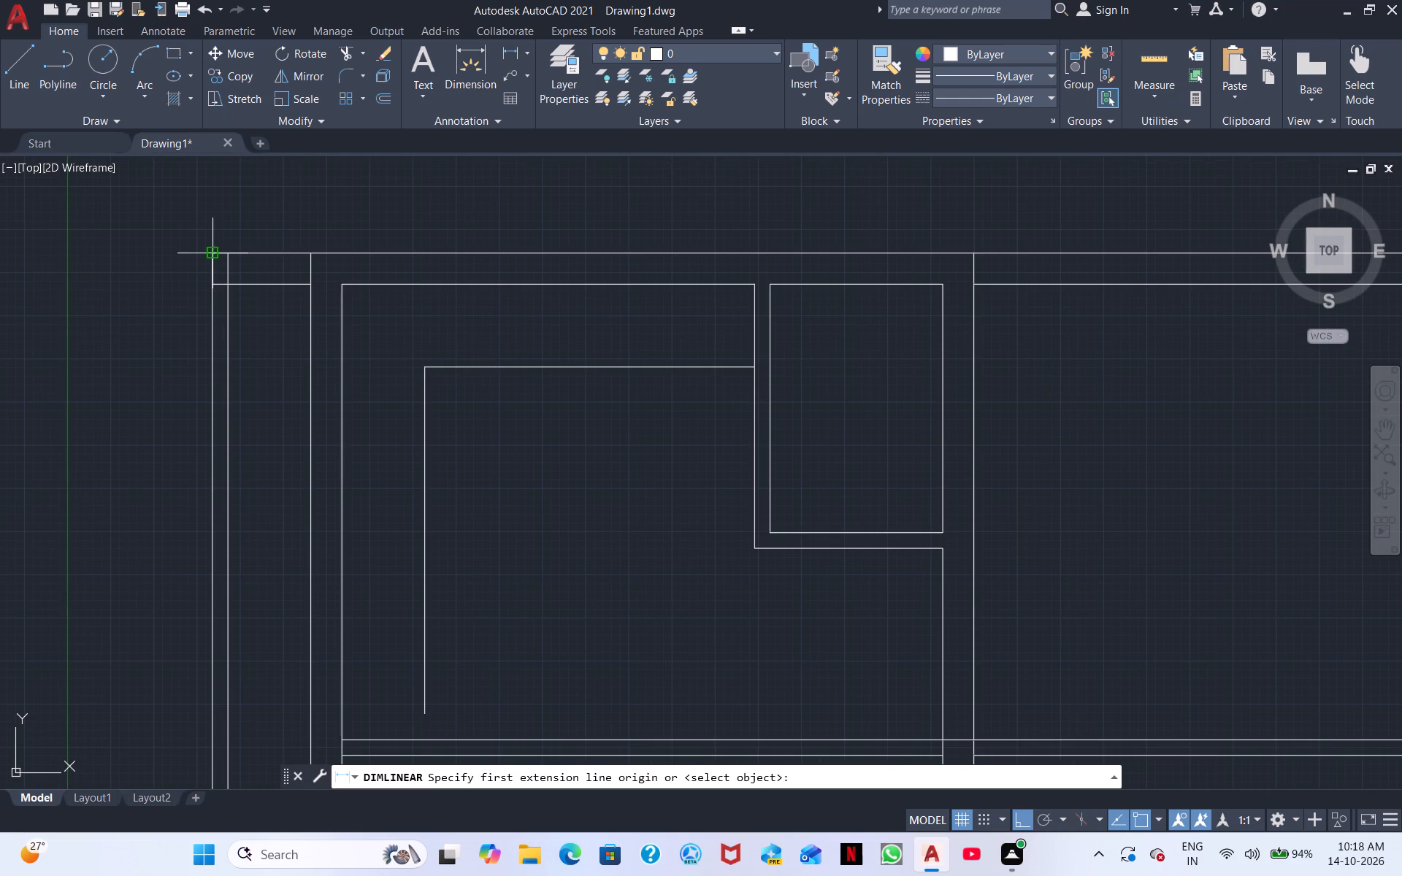
drag(212, 250, 210, 260)
middle_drag(840, 256, 379, 335)
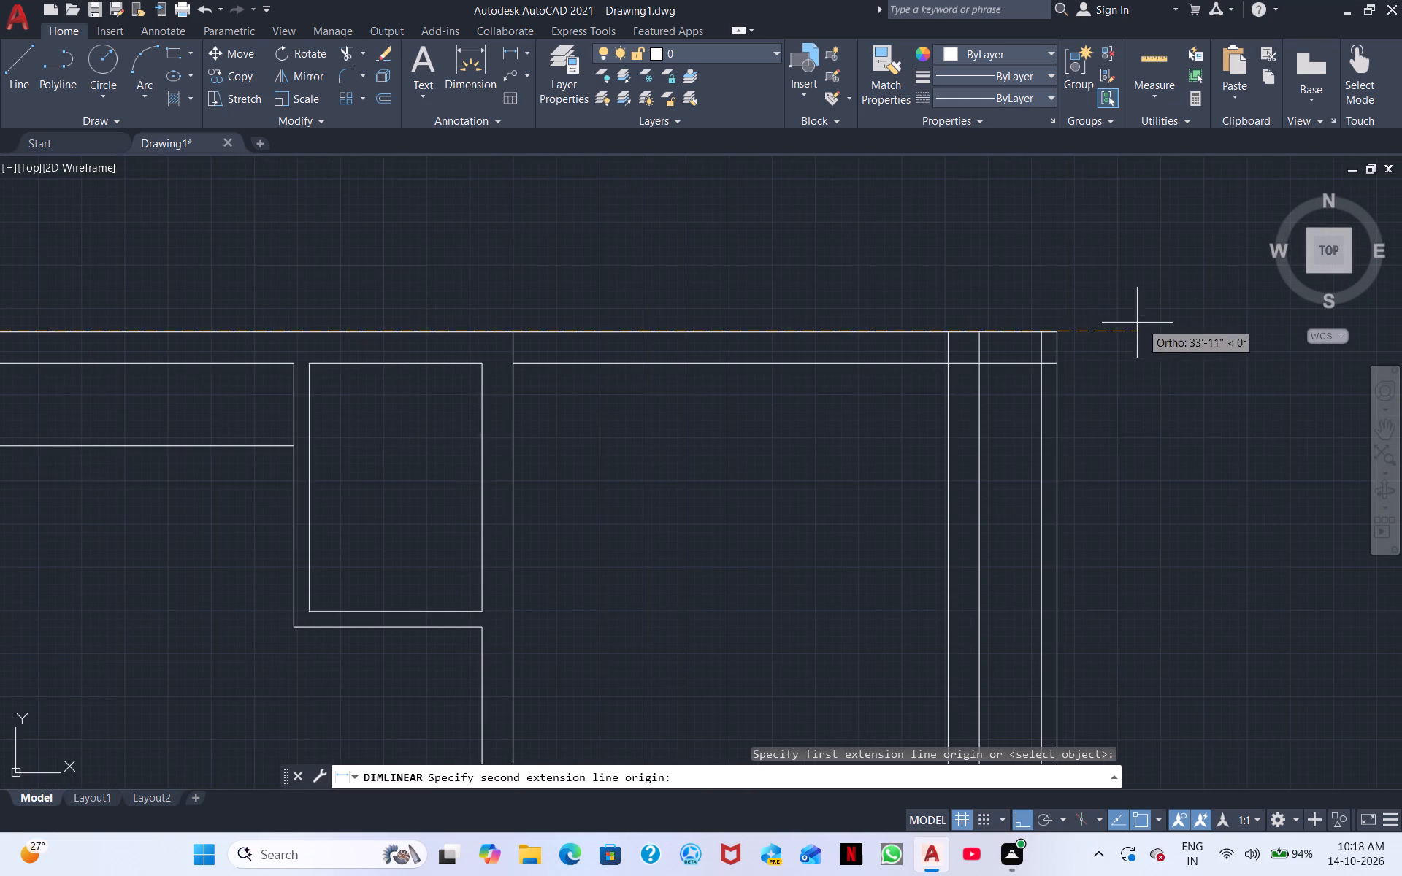
click(1051, 327)
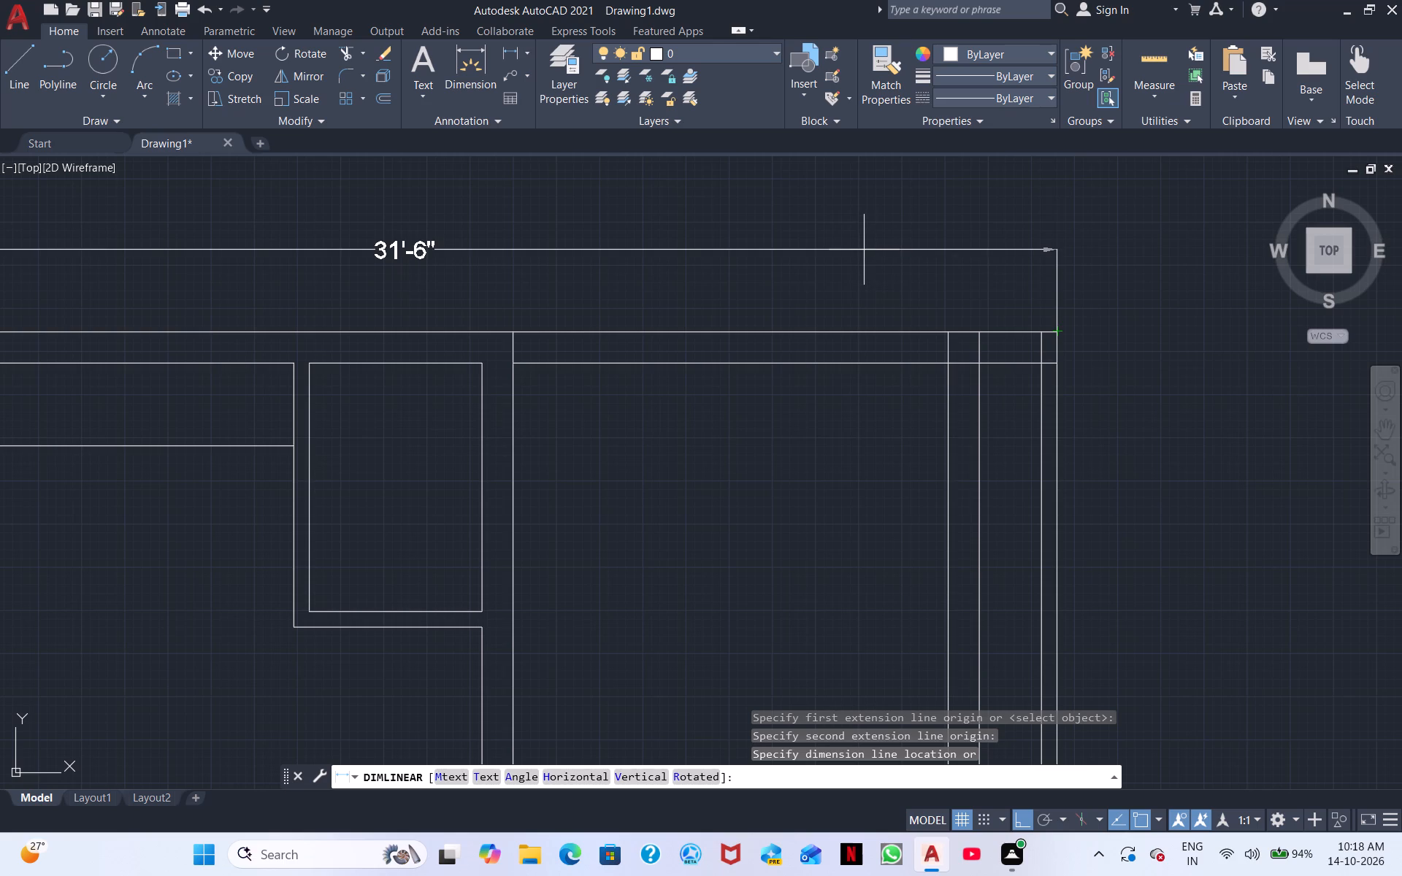
right_click(864, 251)
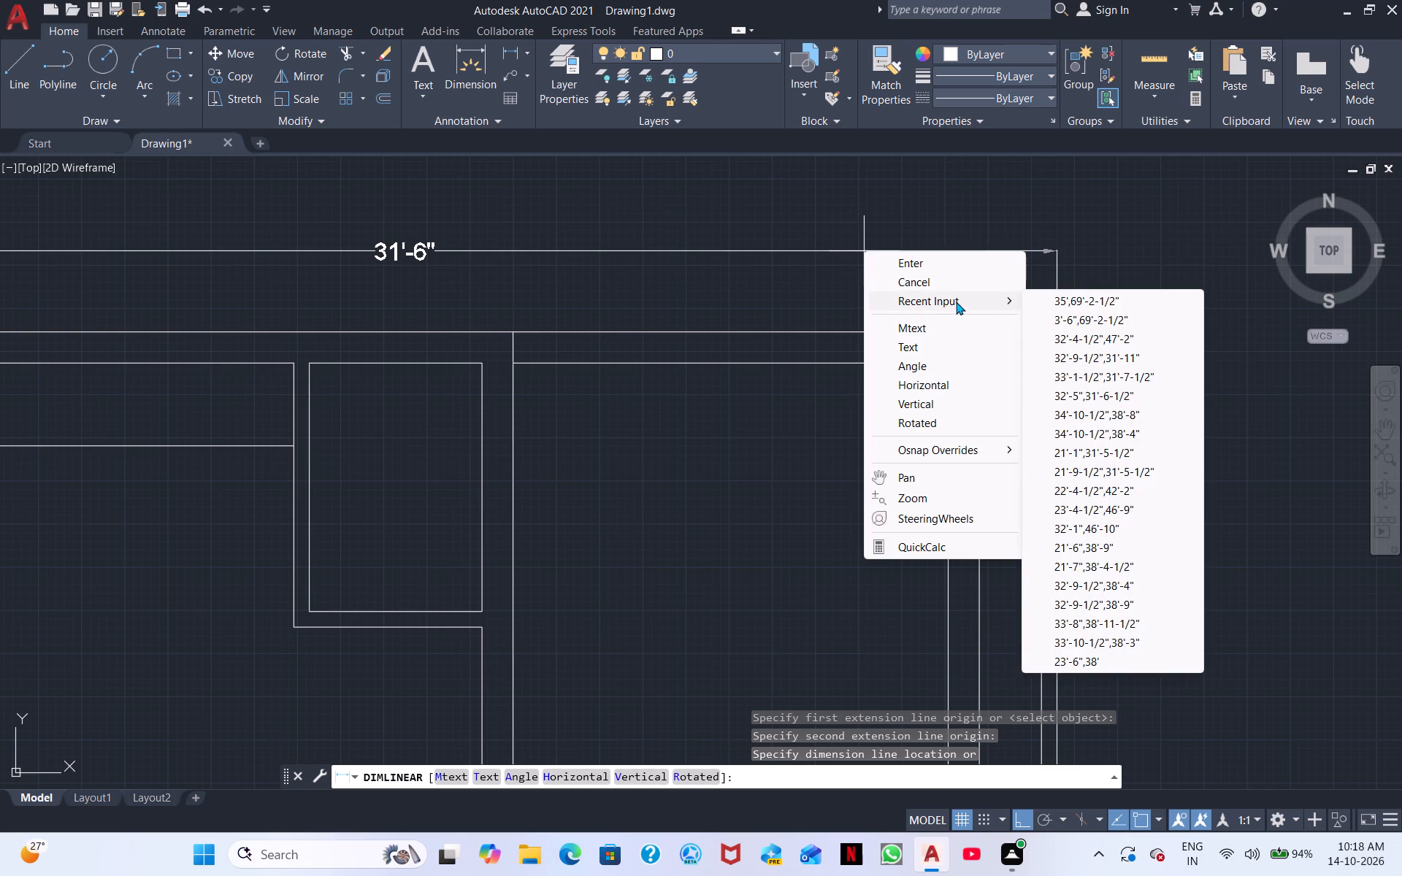
click(920, 285)
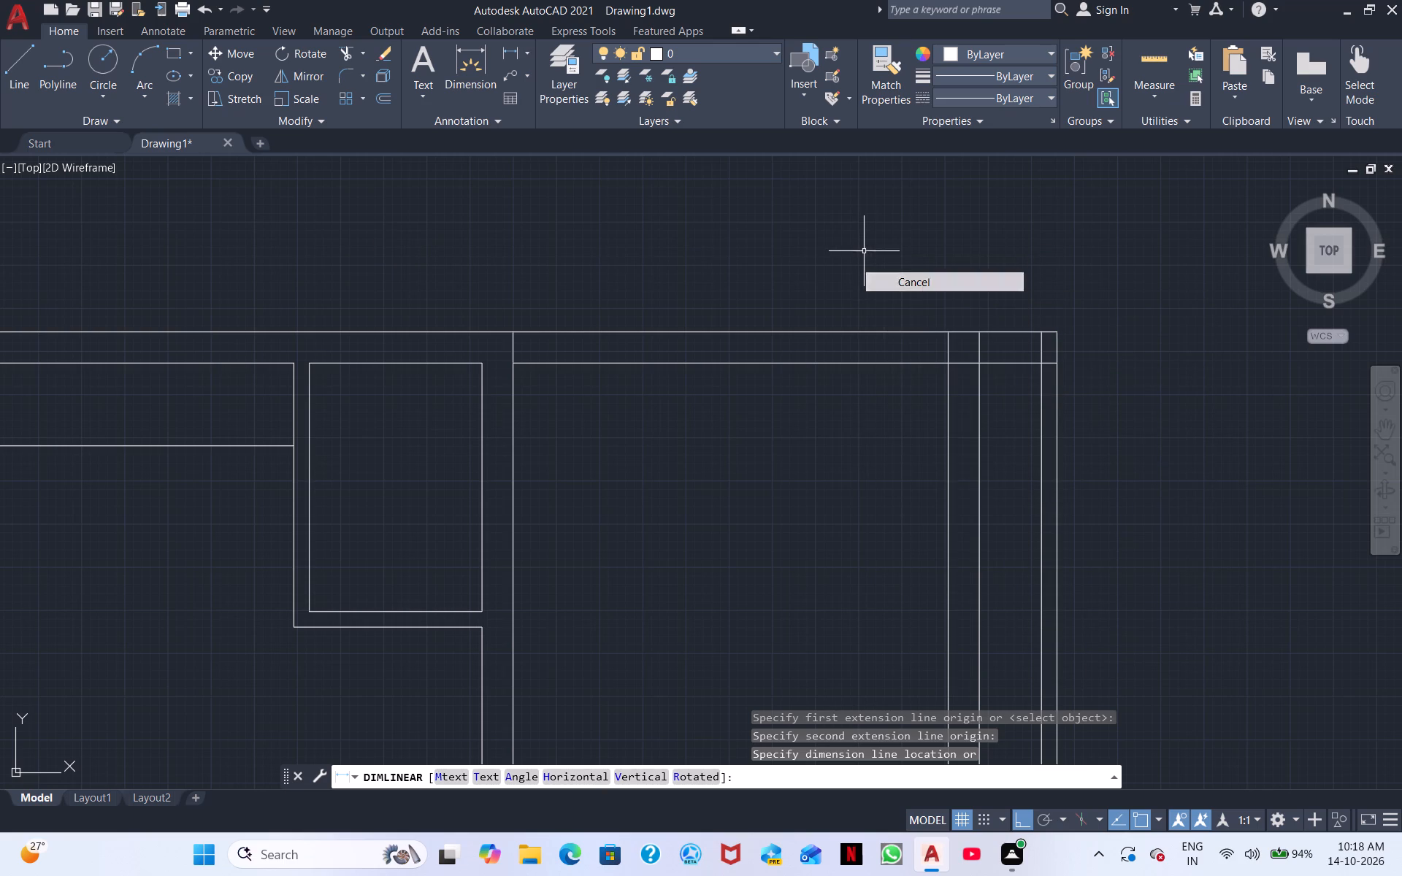
Open the central wall at the first partition and northern outer wall: trim the crossing lines and extend its west line to the outer edge.
scroll(610, 320, down, 1)
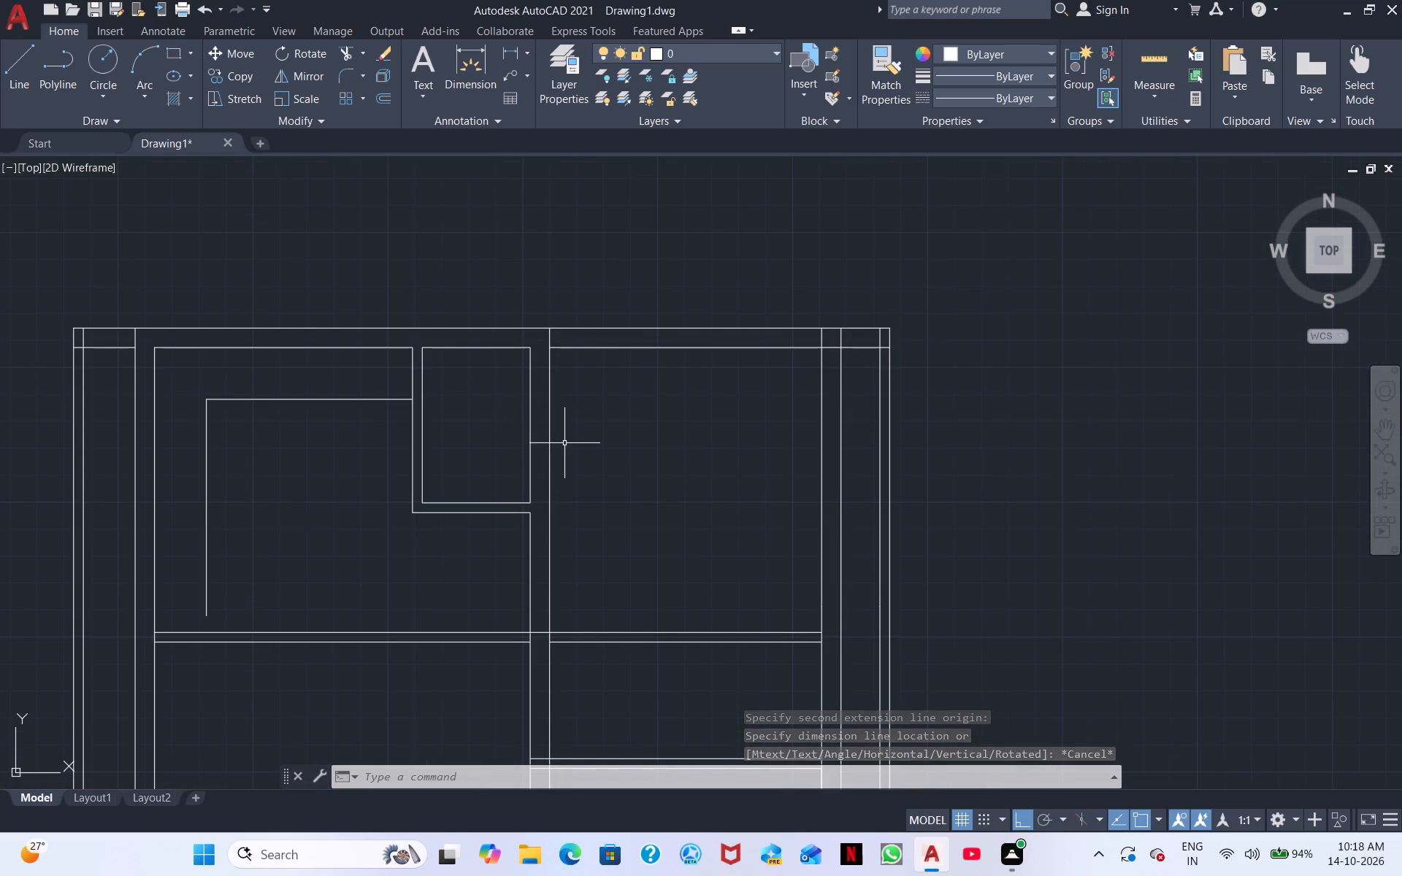
middle_drag(603, 394, 637, 174)
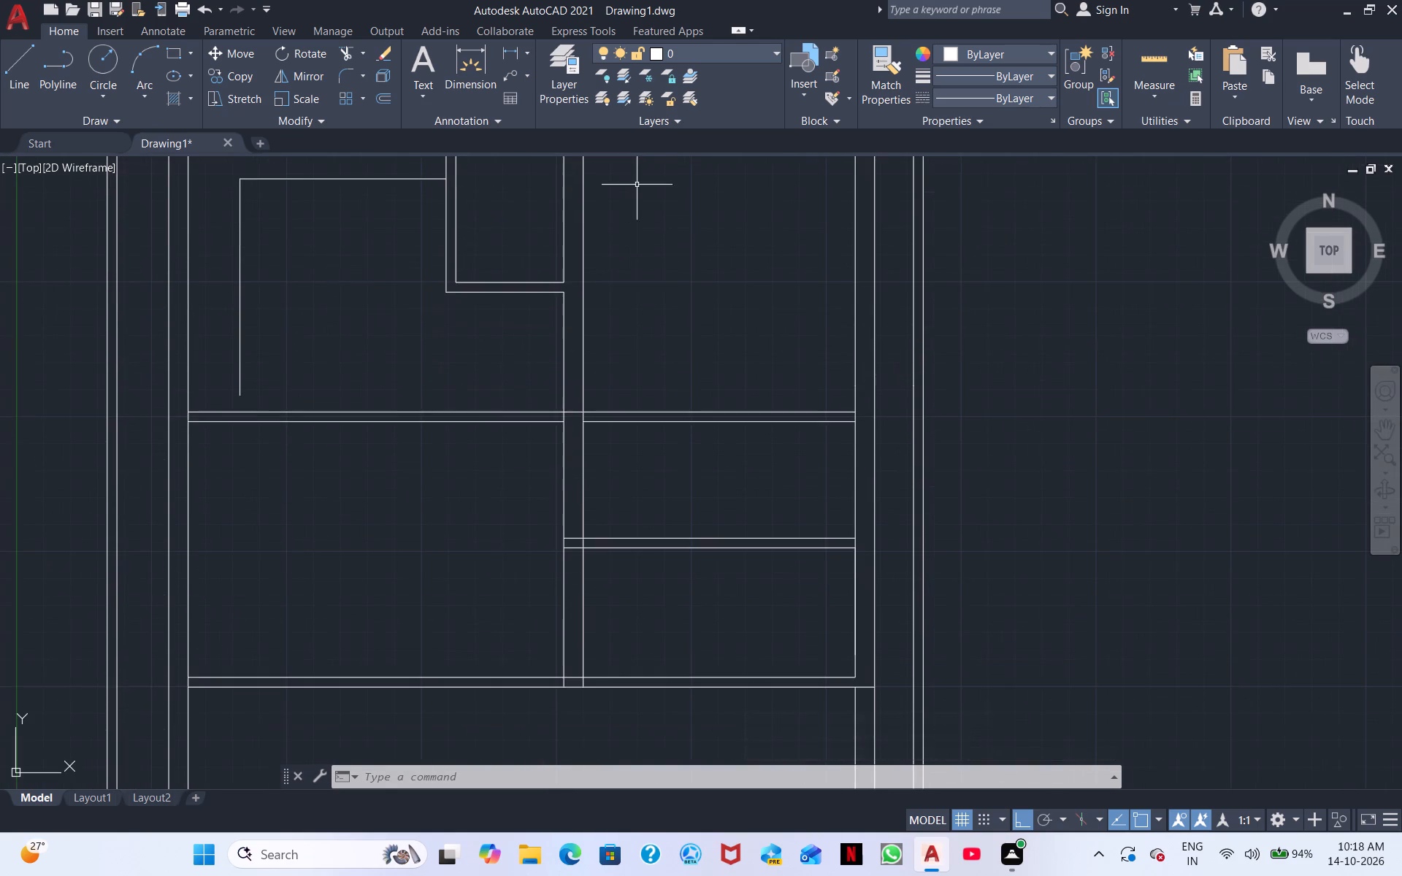
scroll(637, 292, down, 1)
middle_drag(654, 646, 667, 596)
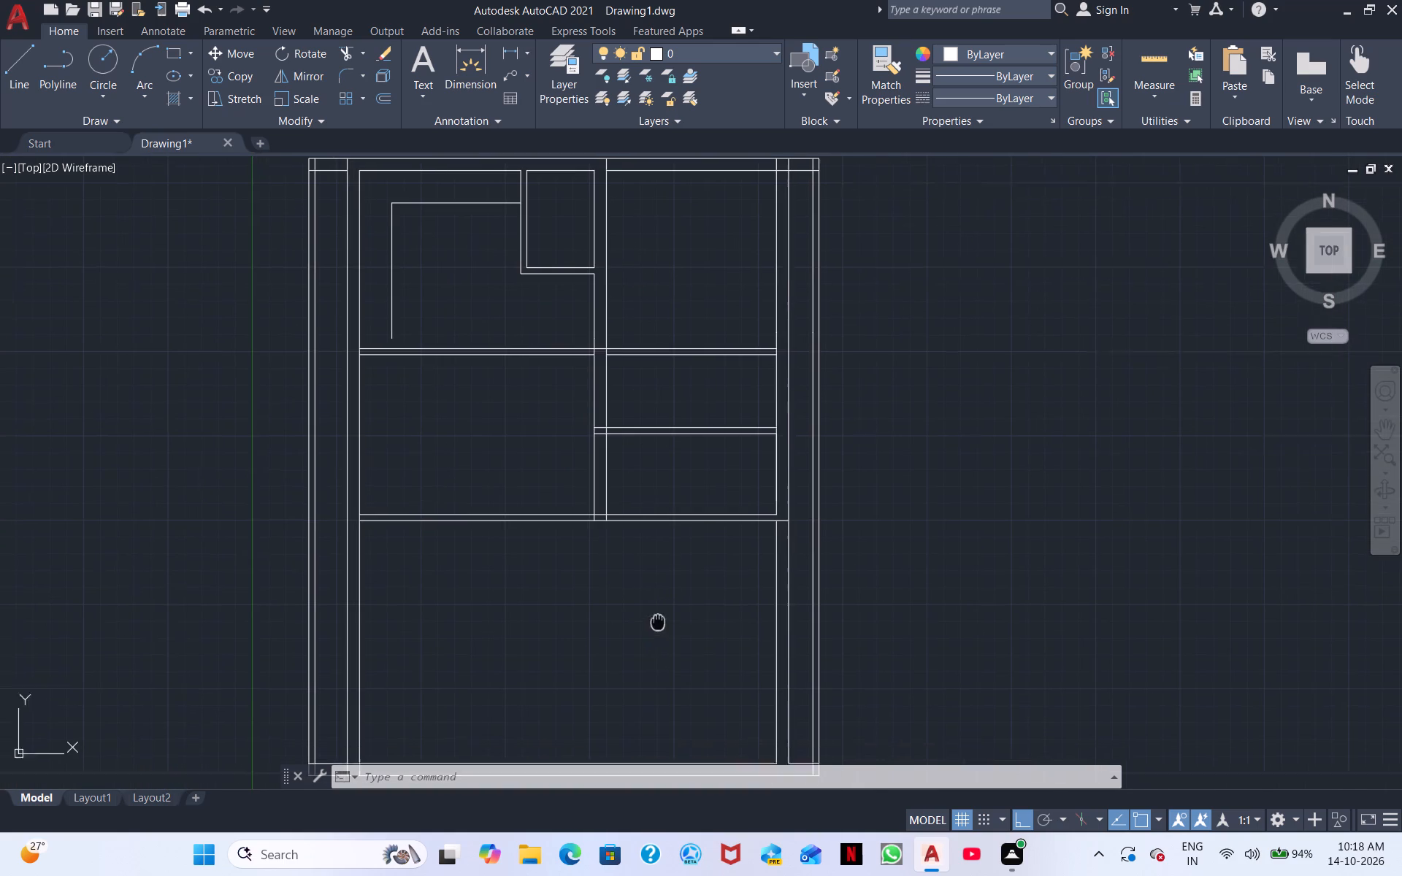
middle_drag(667, 596, 673, 515)
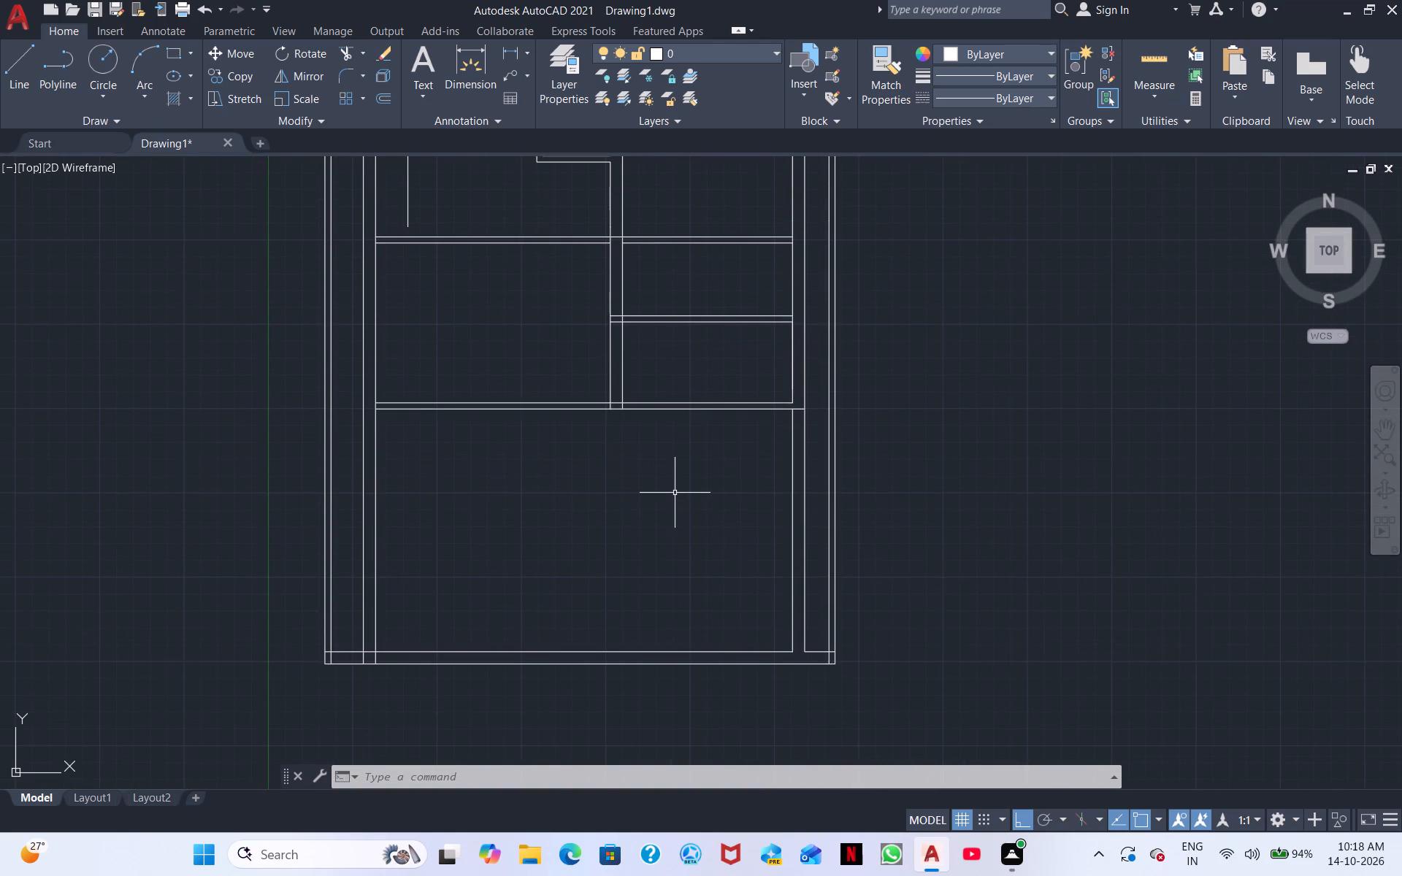
scroll(675, 493, down, 1)
scroll(675, 491, up, 1)
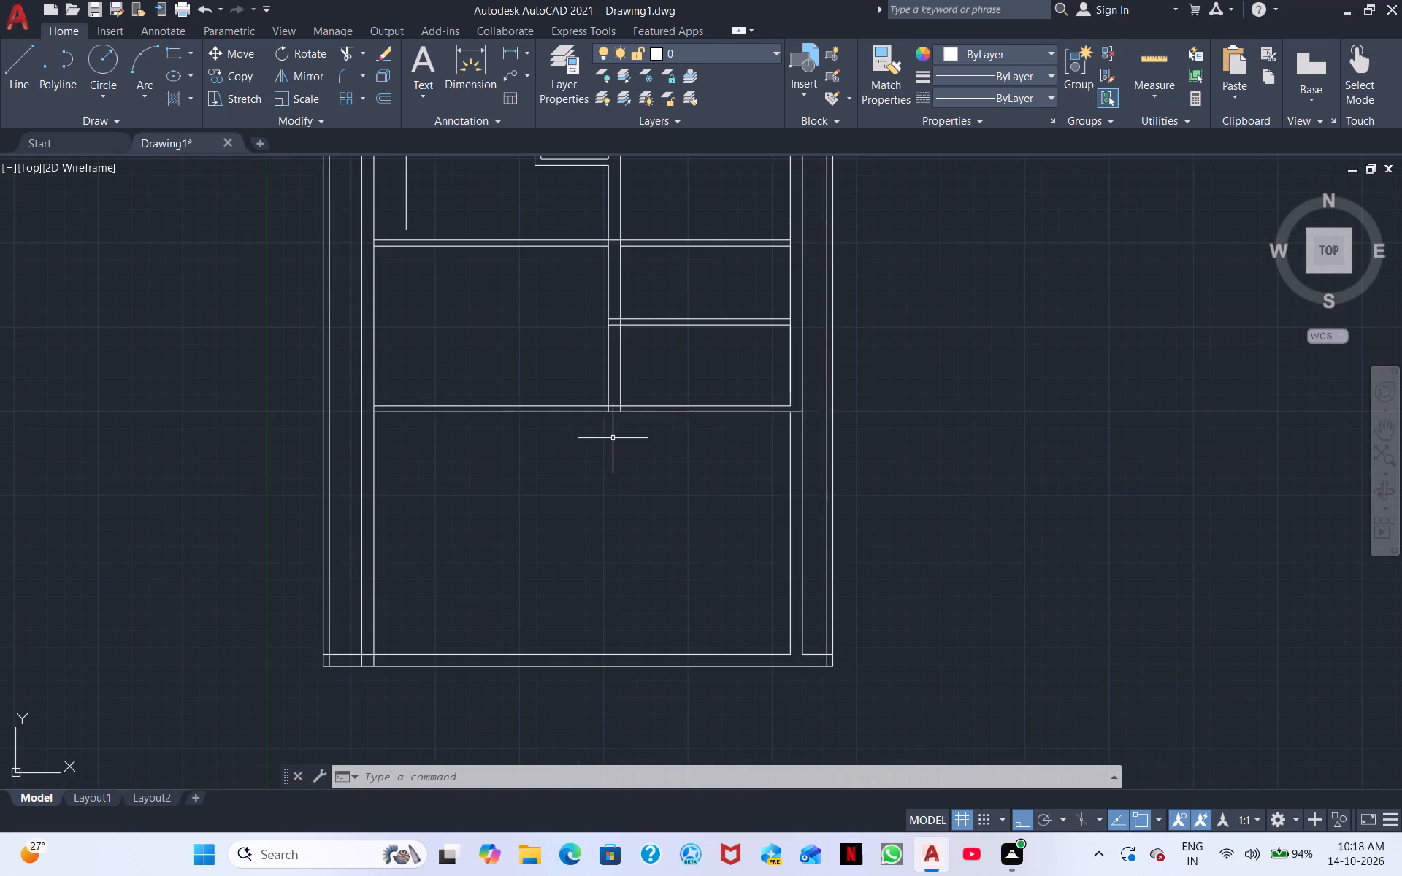
scroll(613, 437, up, 1)
middle_drag(472, 262, 421, 479)
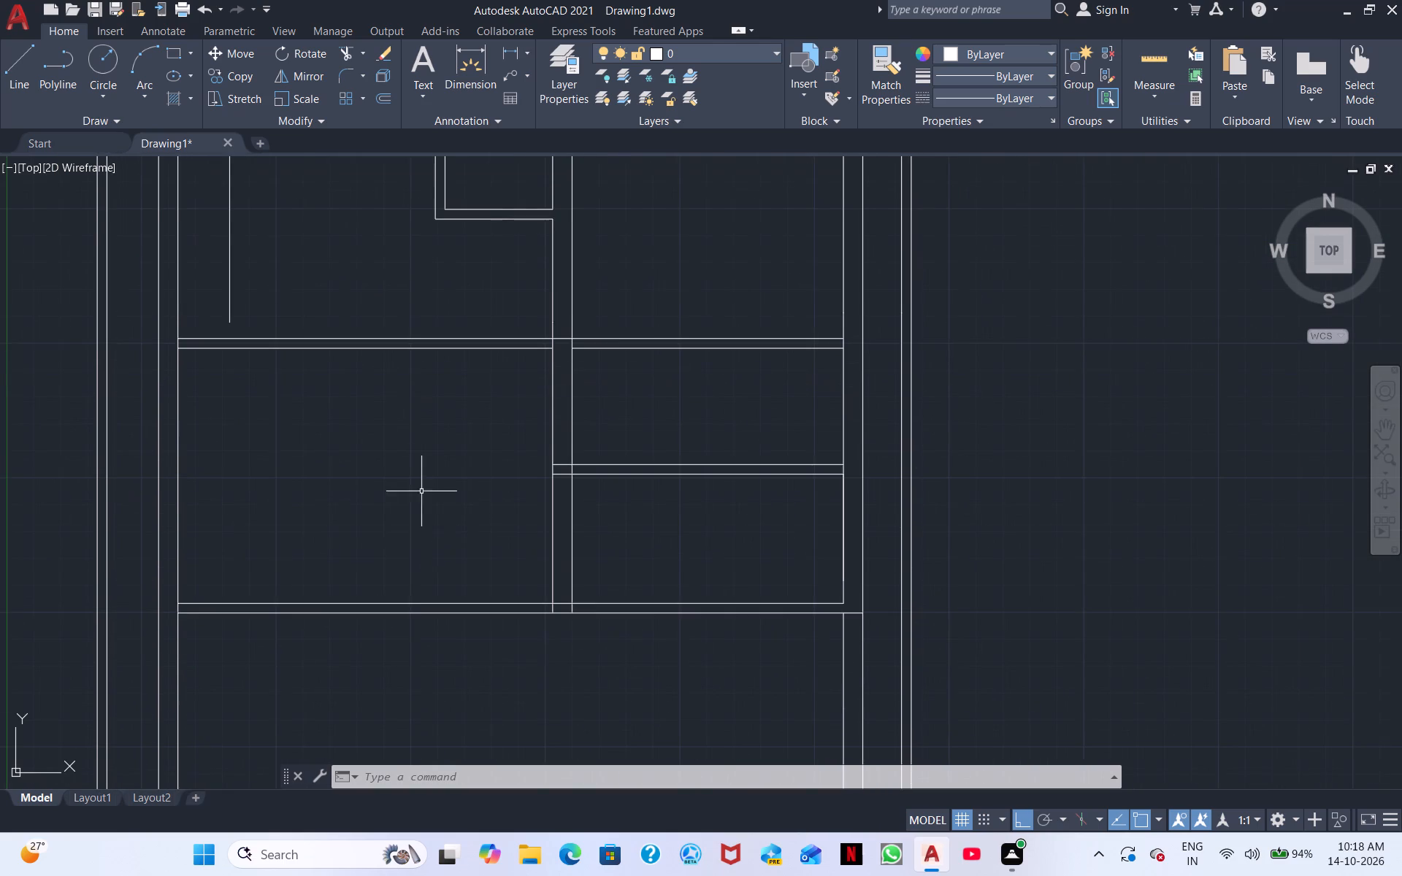
middle_drag(362, 366, 336, 494)
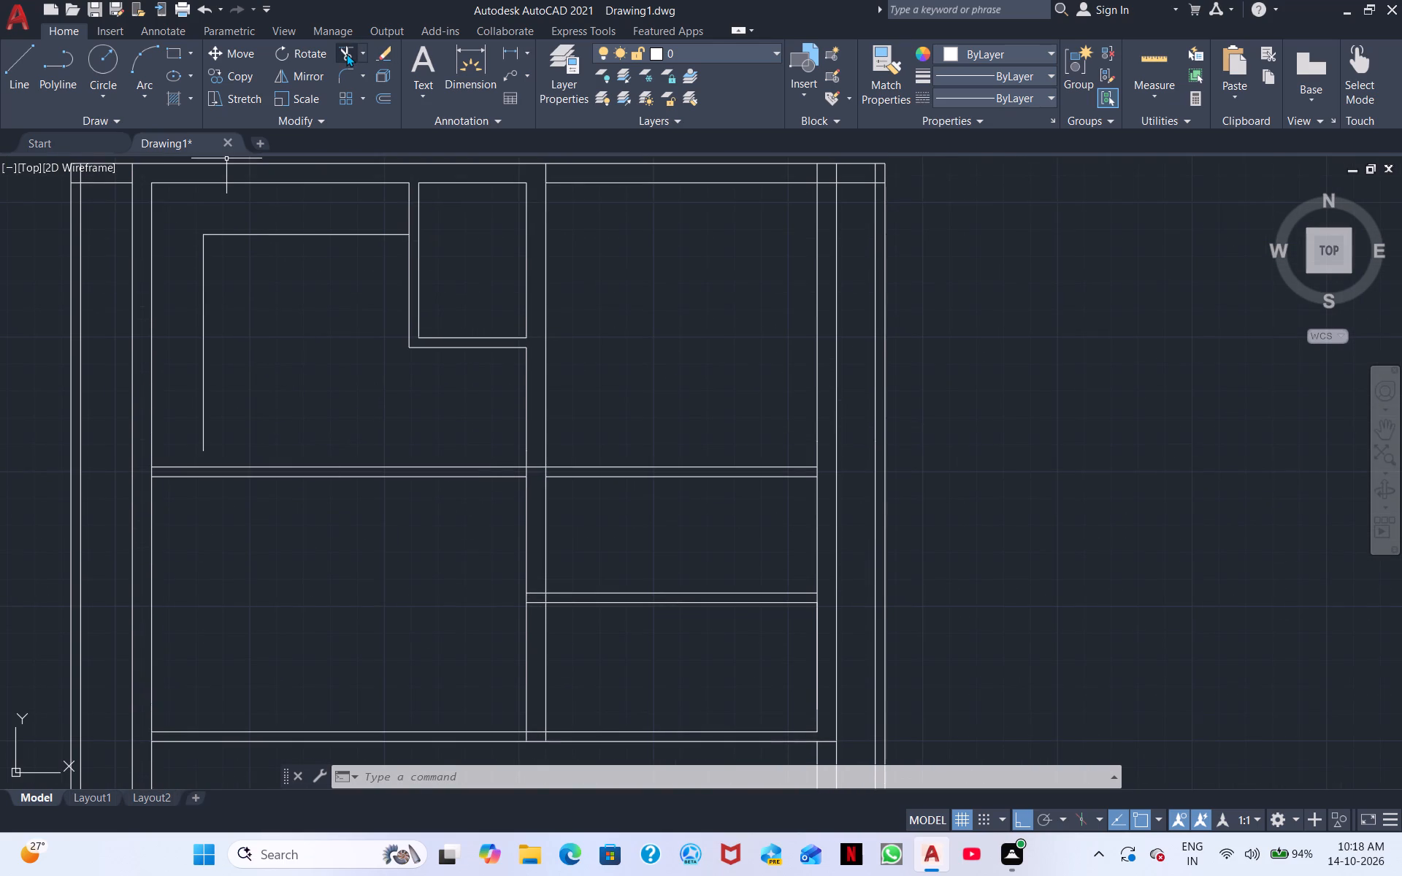
click(346, 53)
click(536, 469)
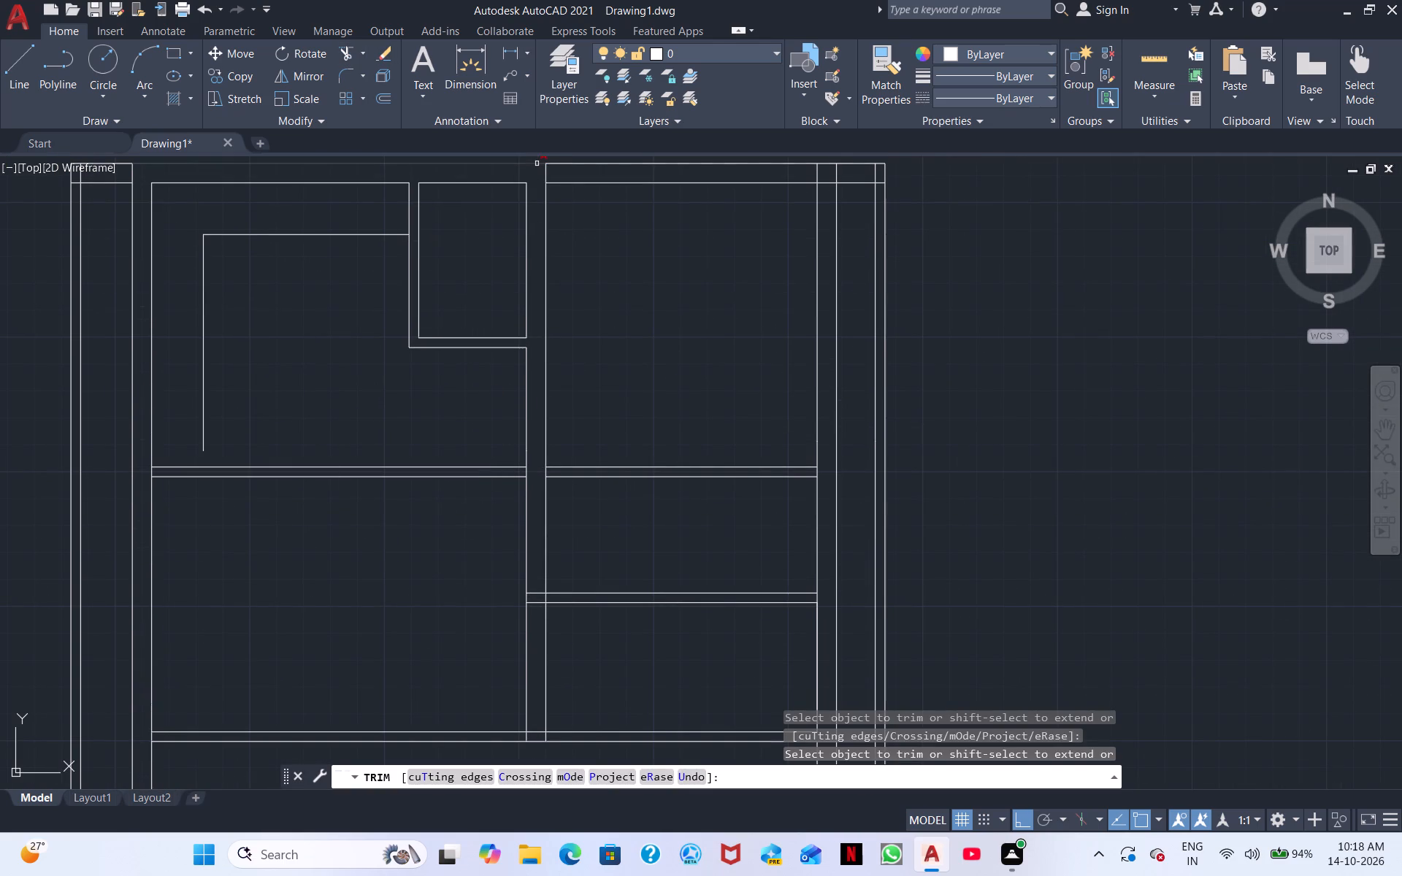
shift+click(527, 207)
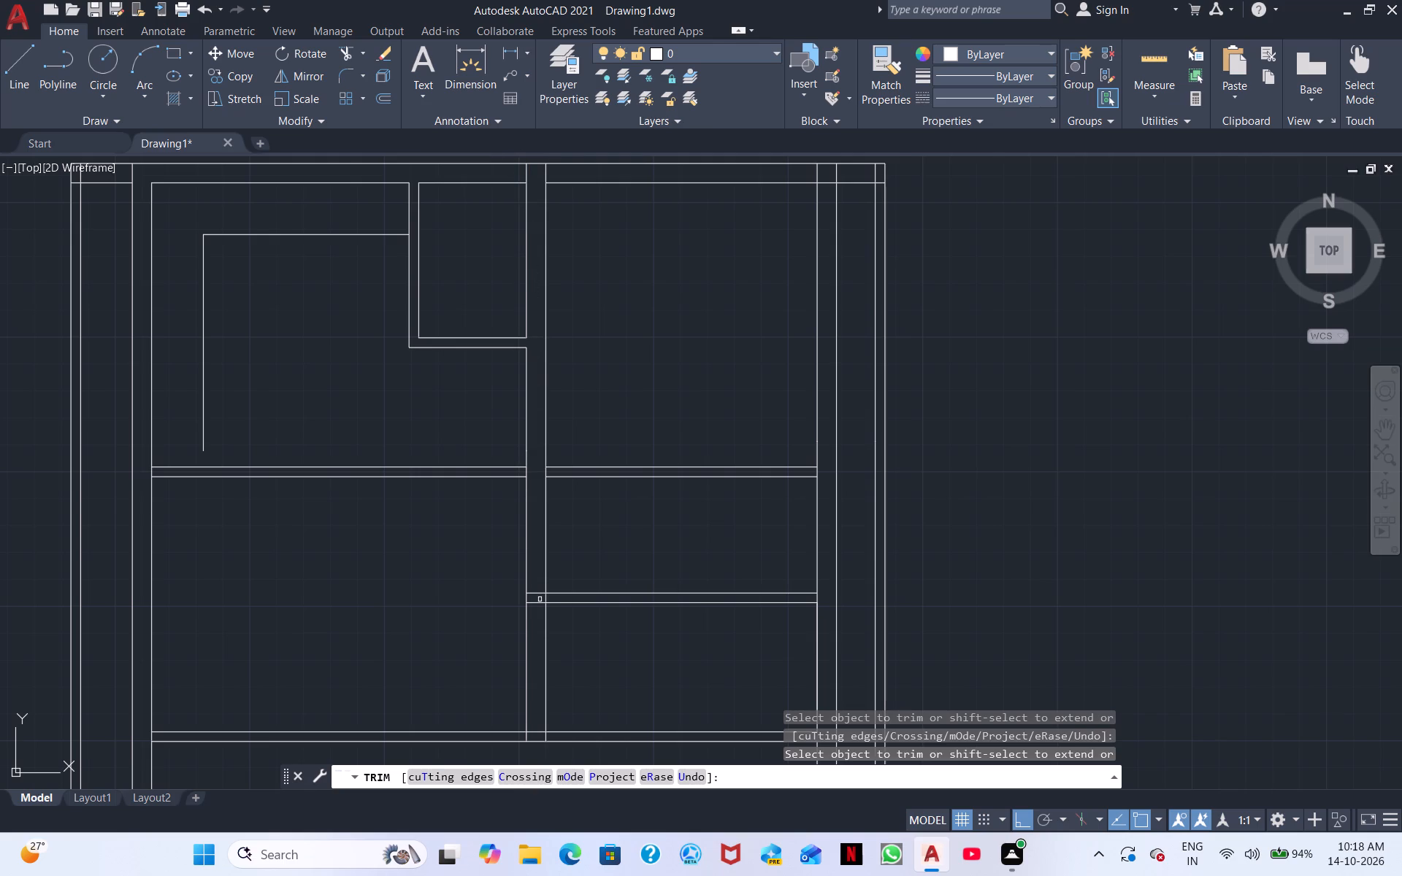
click(535, 164)
Trim the short eastern partition's and the second partition wall's lines where they cross between the two central wall lines.
middle_drag(632, 401, 669, 223)
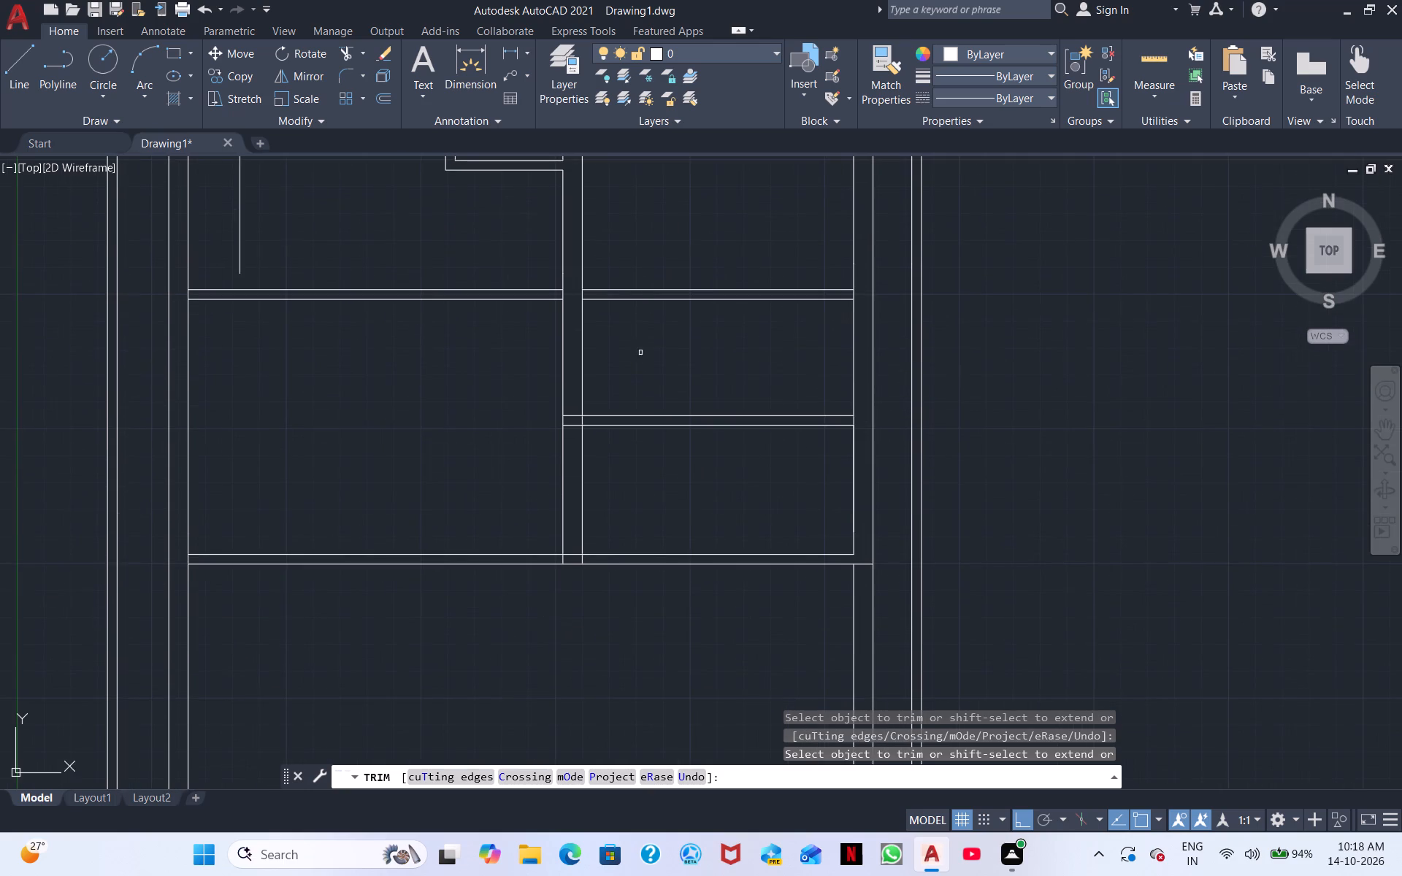
drag(578, 437, 573, 392)
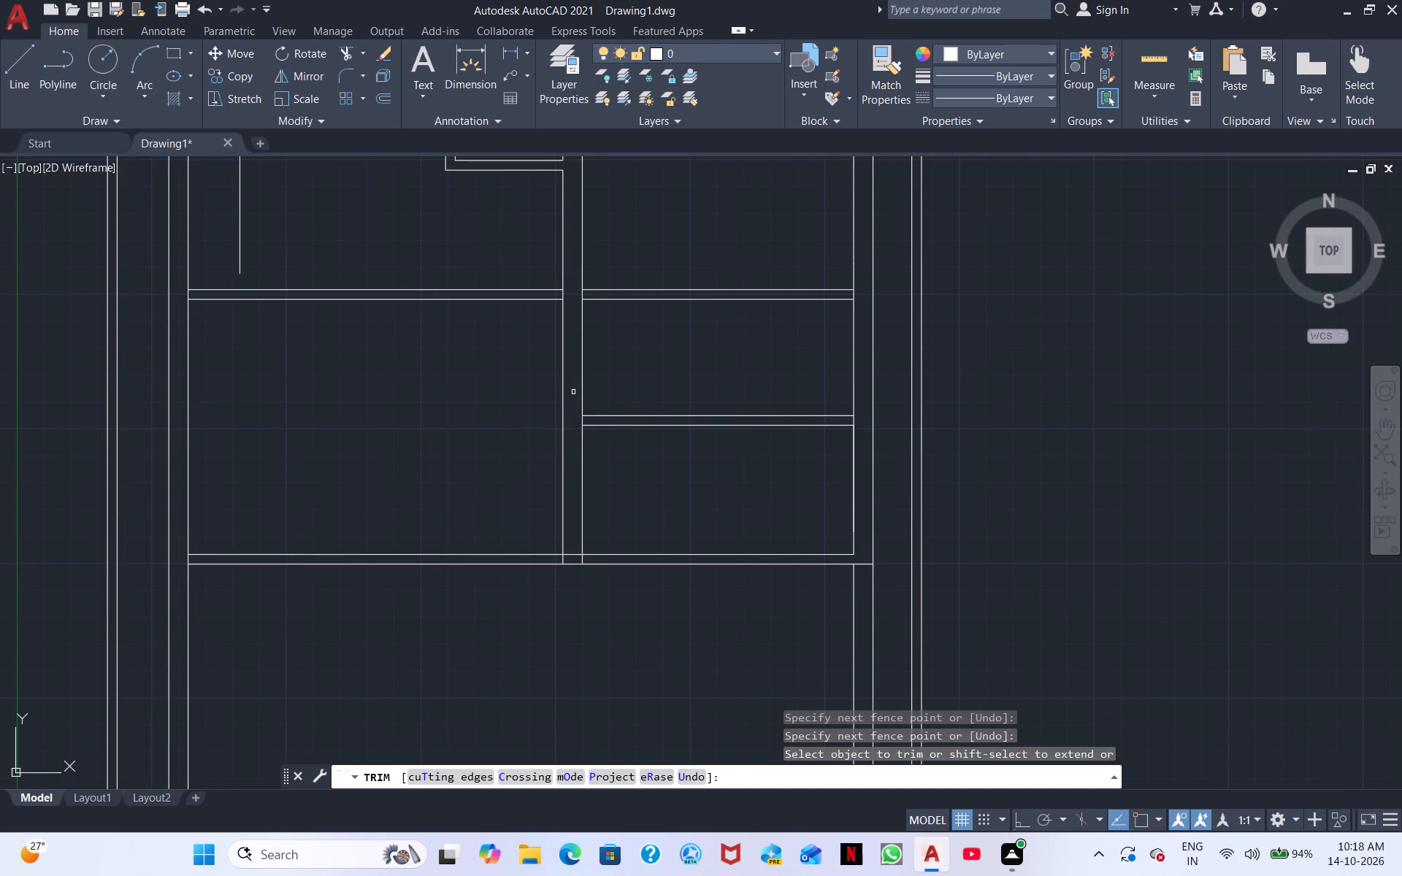
drag(570, 569, 581, 540)
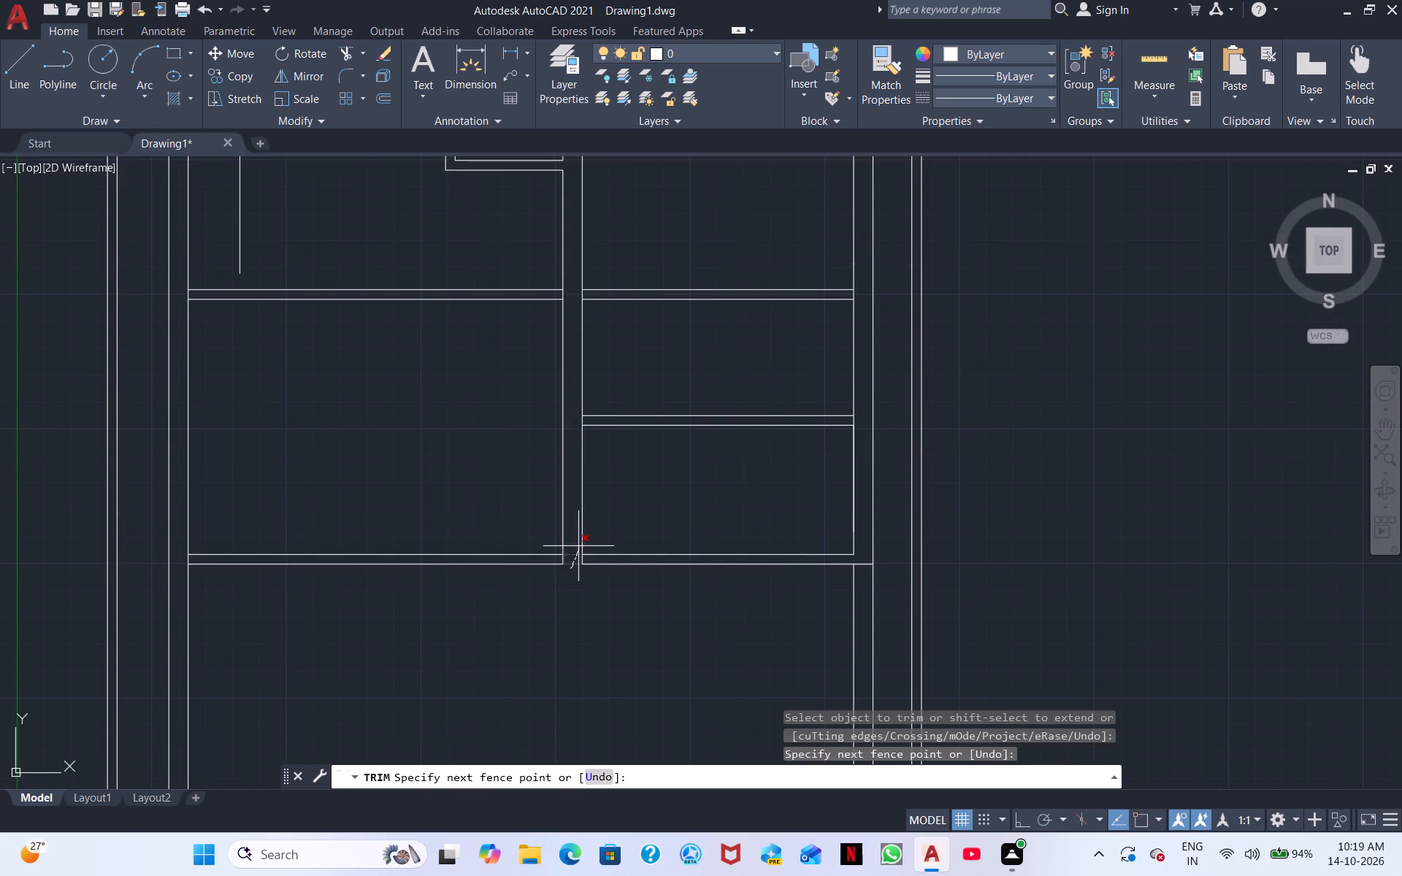
drag(581, 540, 572, 544)
Extend both central vertical wall lines south from the second partition wall to the outer line of the southern outer wall.
scroll(596, 494, down, 2)
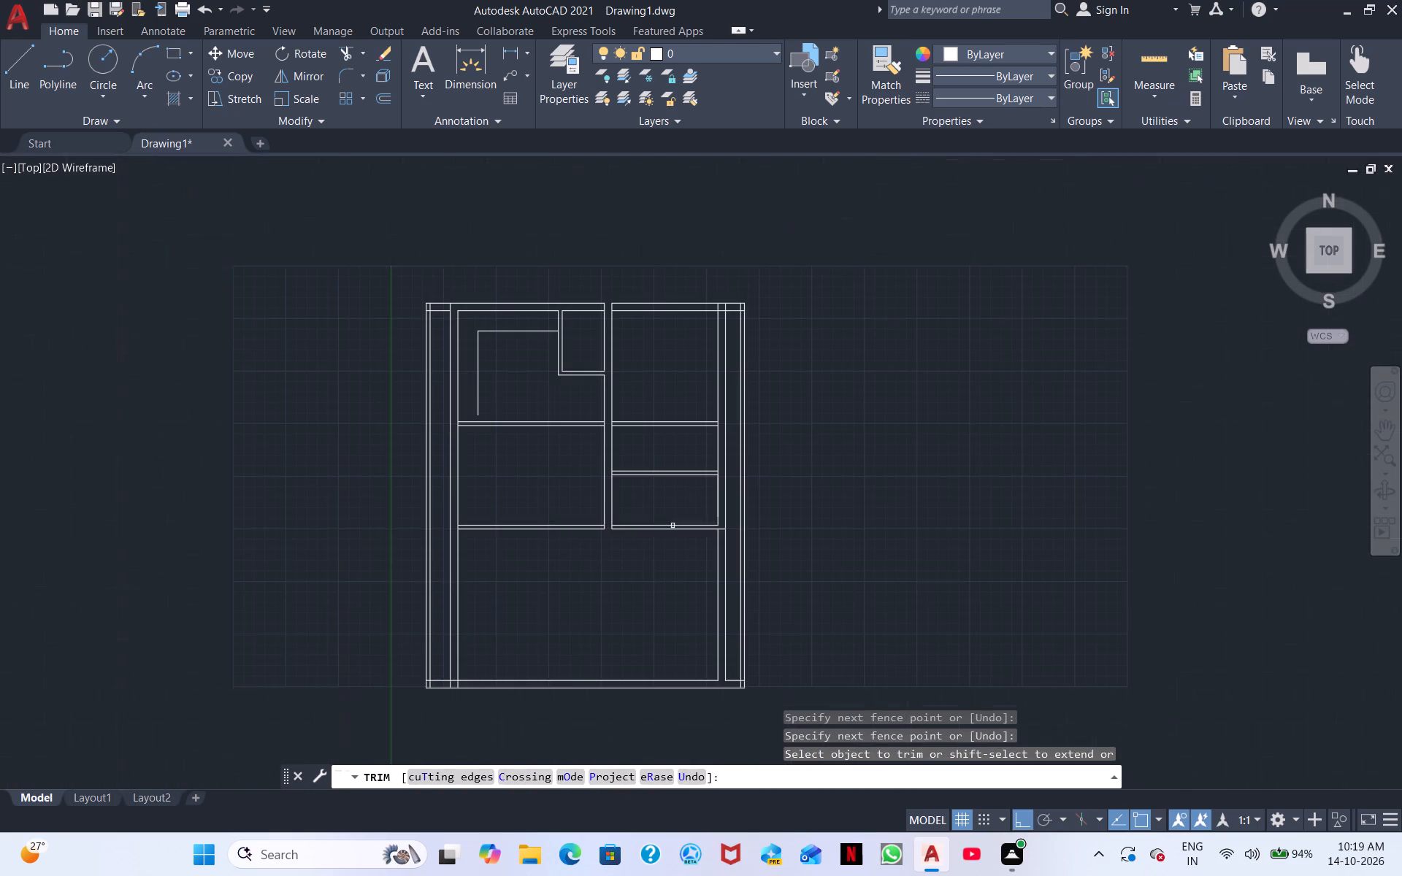
middle_drag(616, 644, 608, 676)
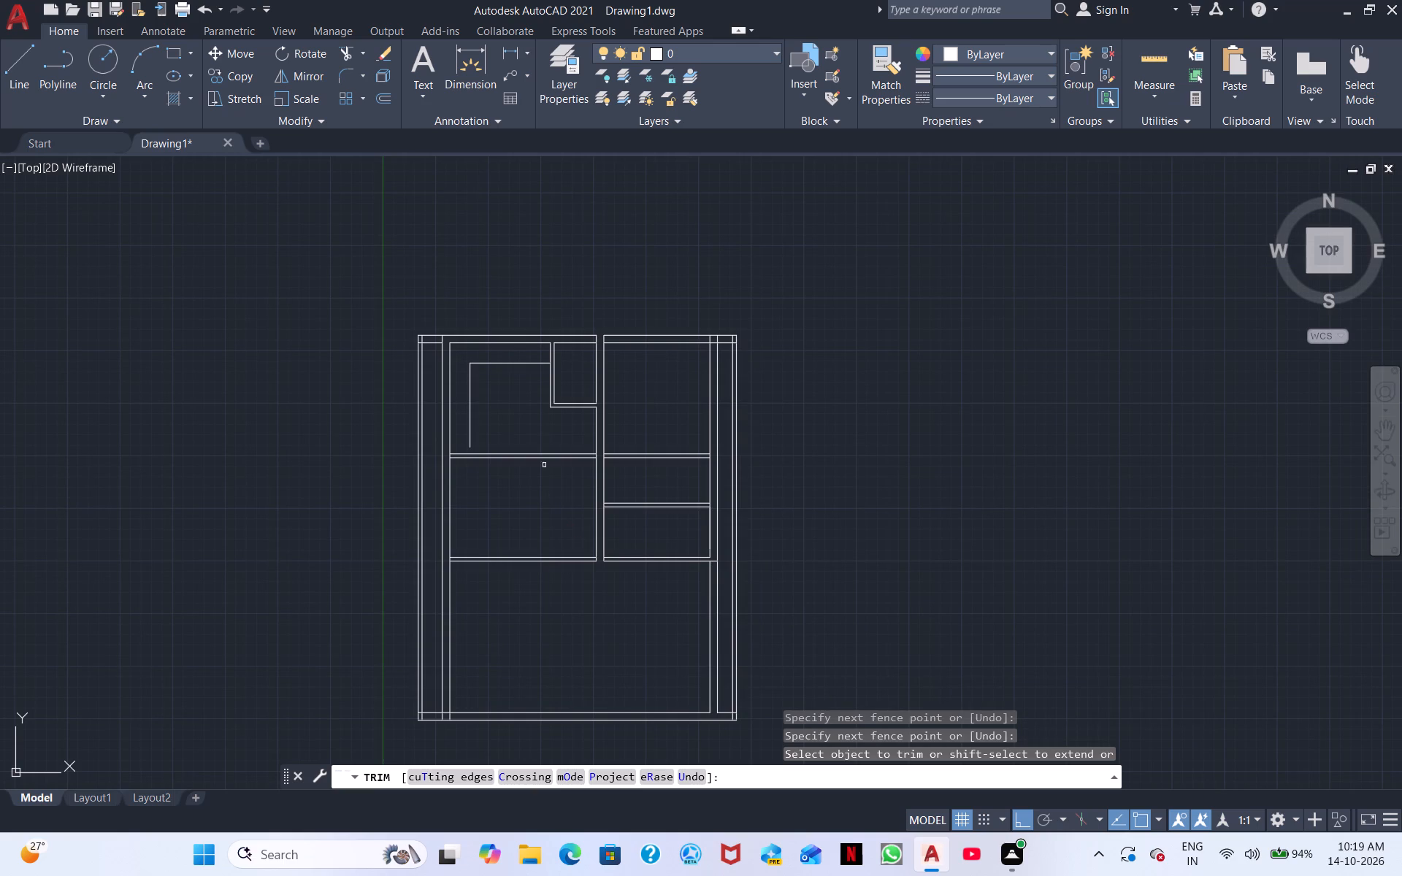
shift+click(605, 544)
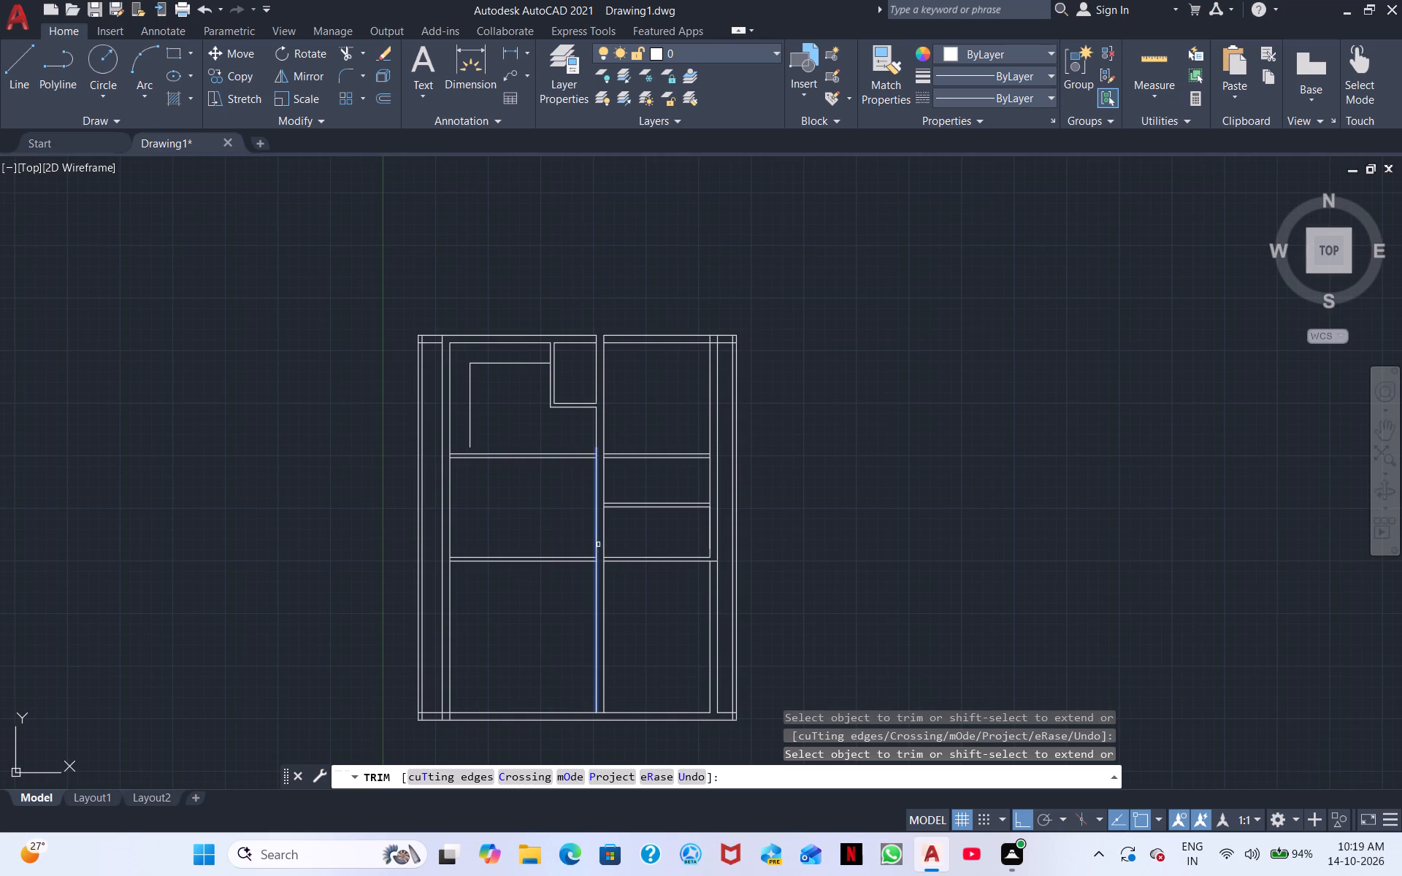
shift+click(597, 544)
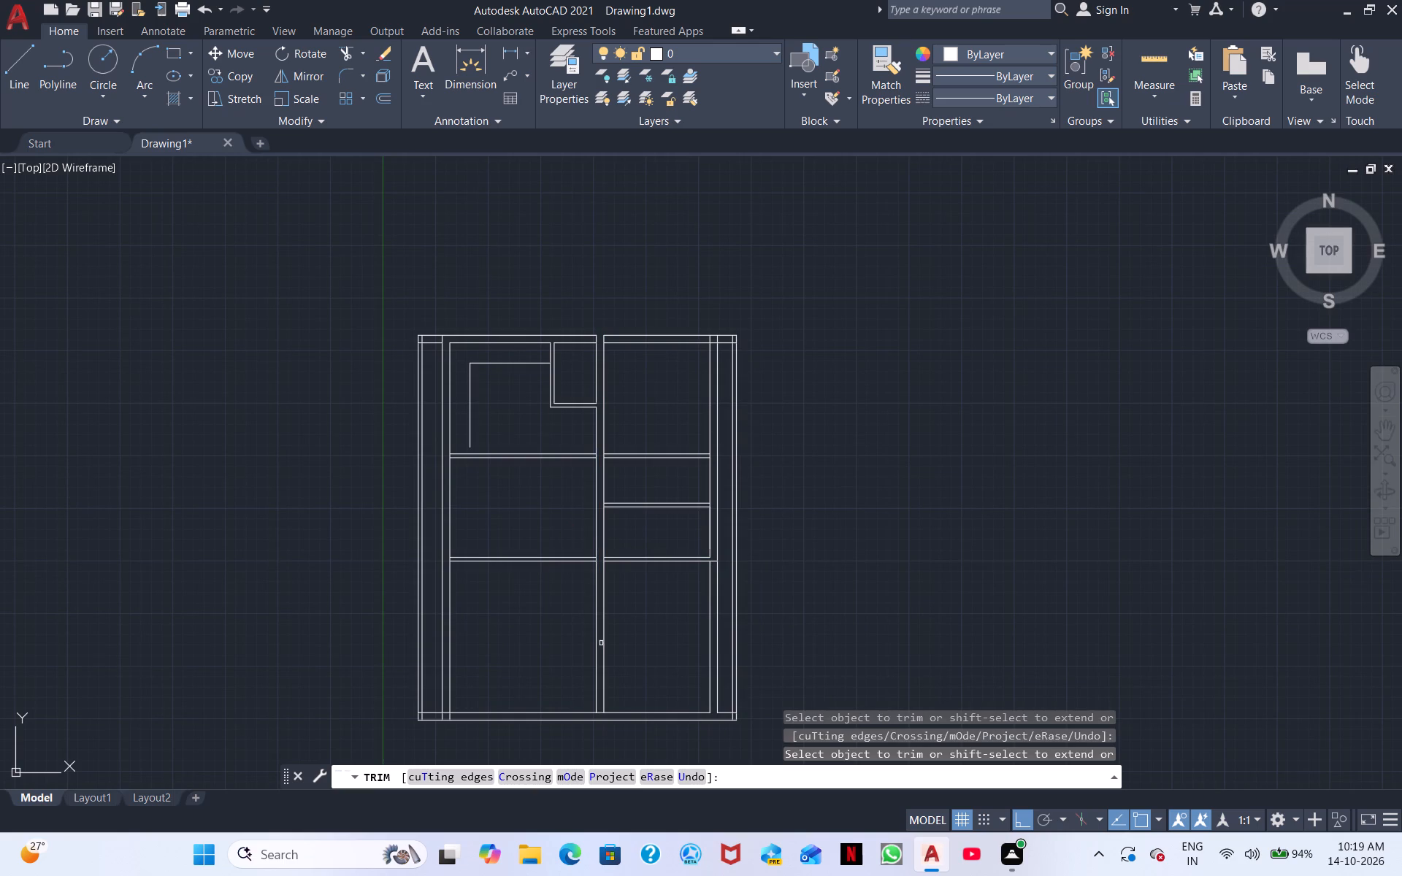
shift+double_click(605, 652)
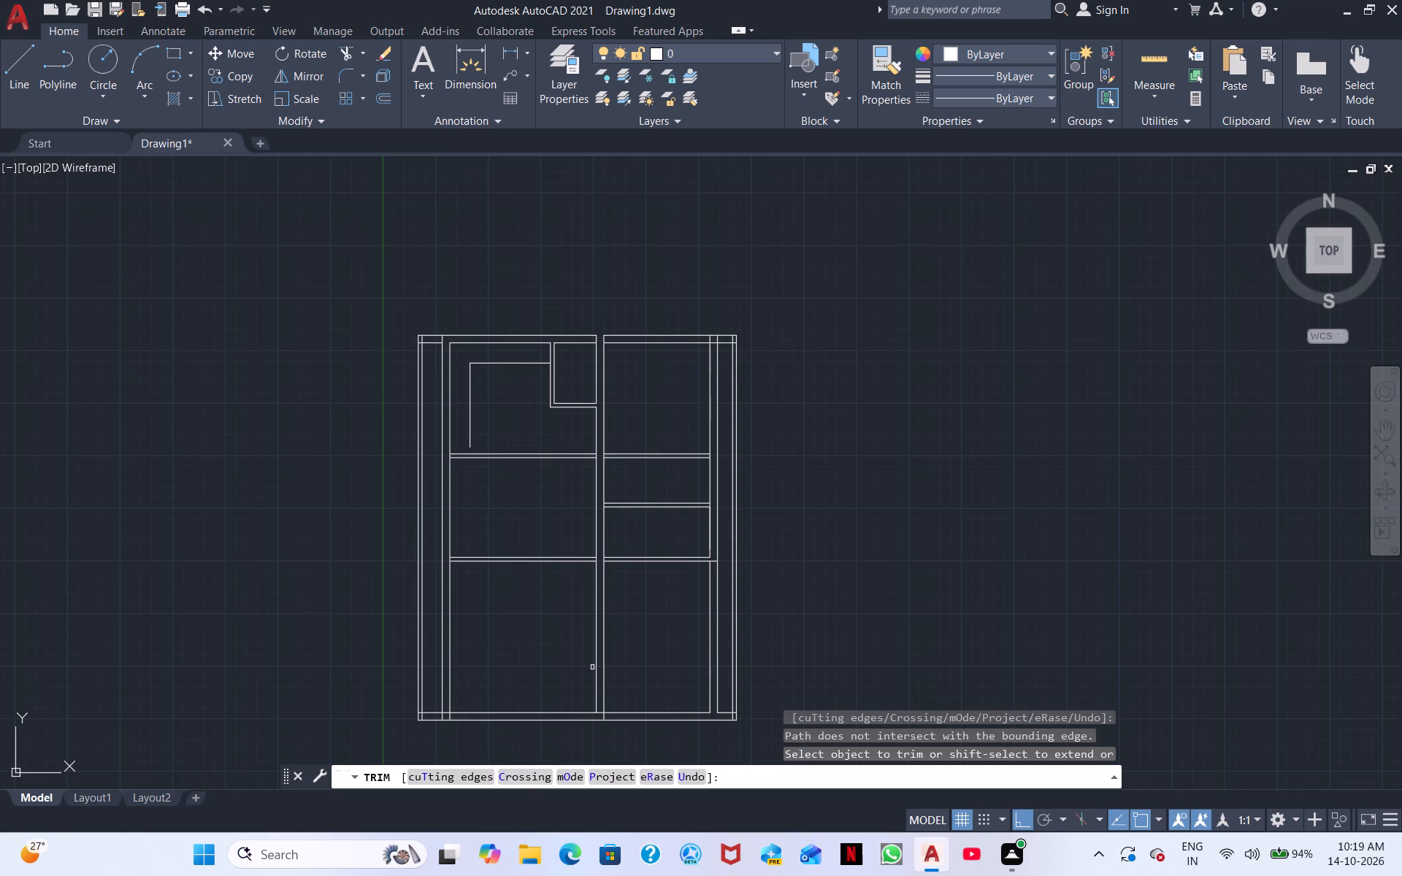
shift+double_click(597, 672)
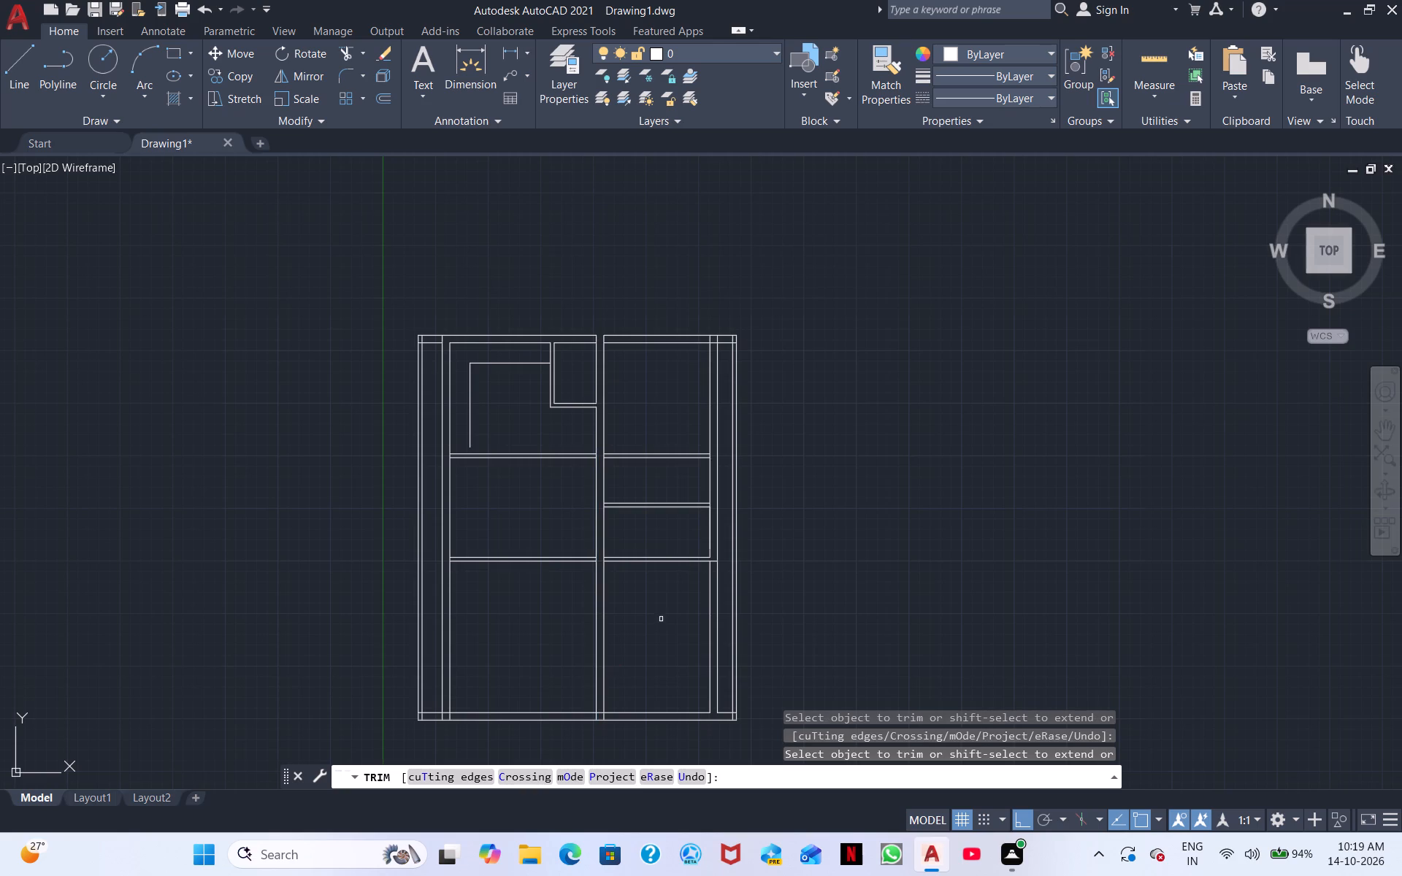
Trim both lines of the southern outer wall between the two central wall lines, splitting the plan into two halves.
scroll(660, 625, down, 1)
middle_drag(655, 638, 689, 499)
scroll(681, 566, up, 2)
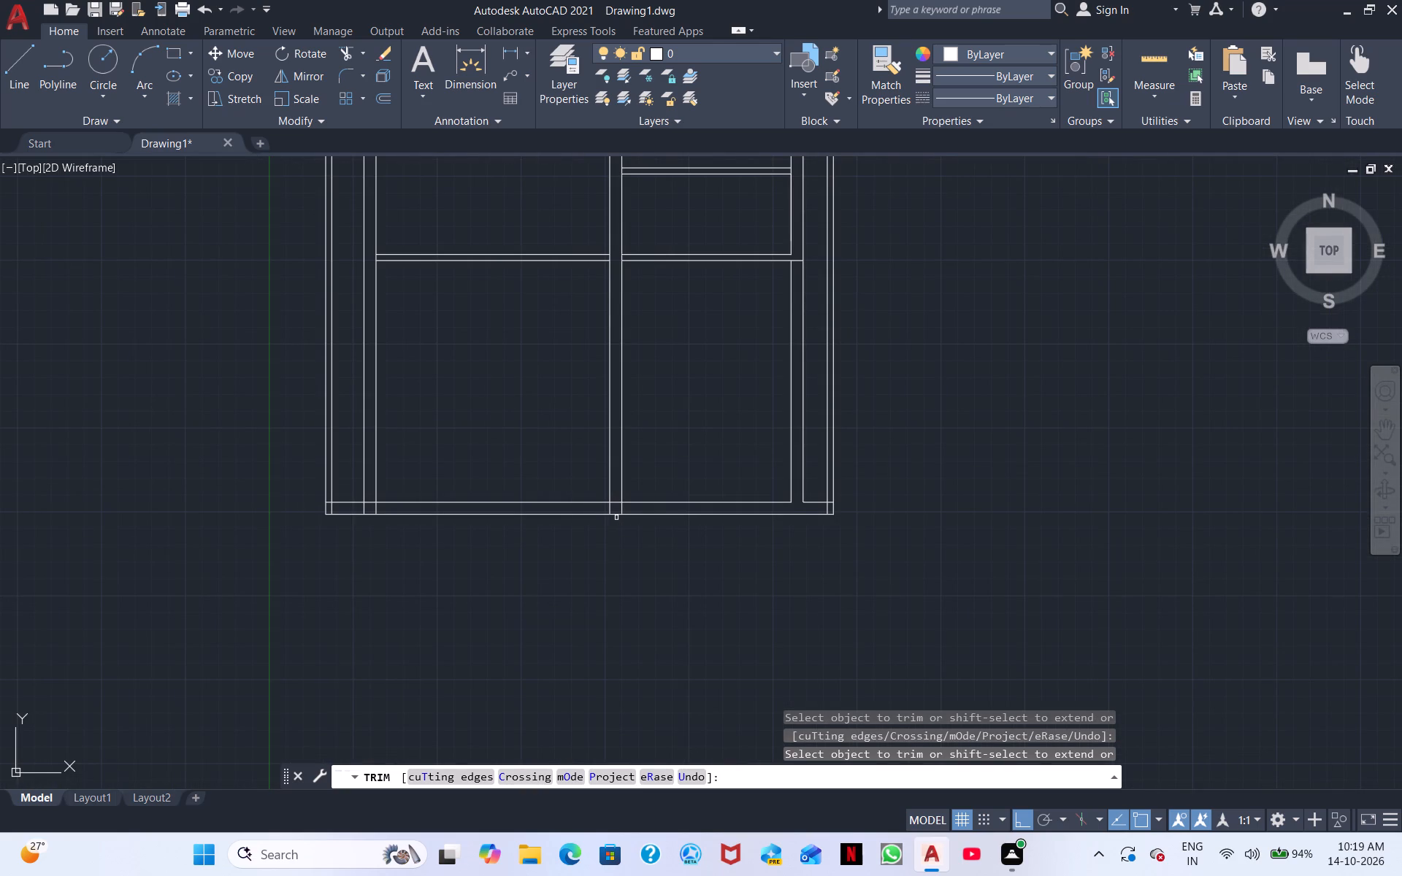
click(616, 517)
click(616, 504)
scroll(646, 446, down, 1)
middle_drag(648, 445, 648, 572)
scroll(660, 551, up, 1)
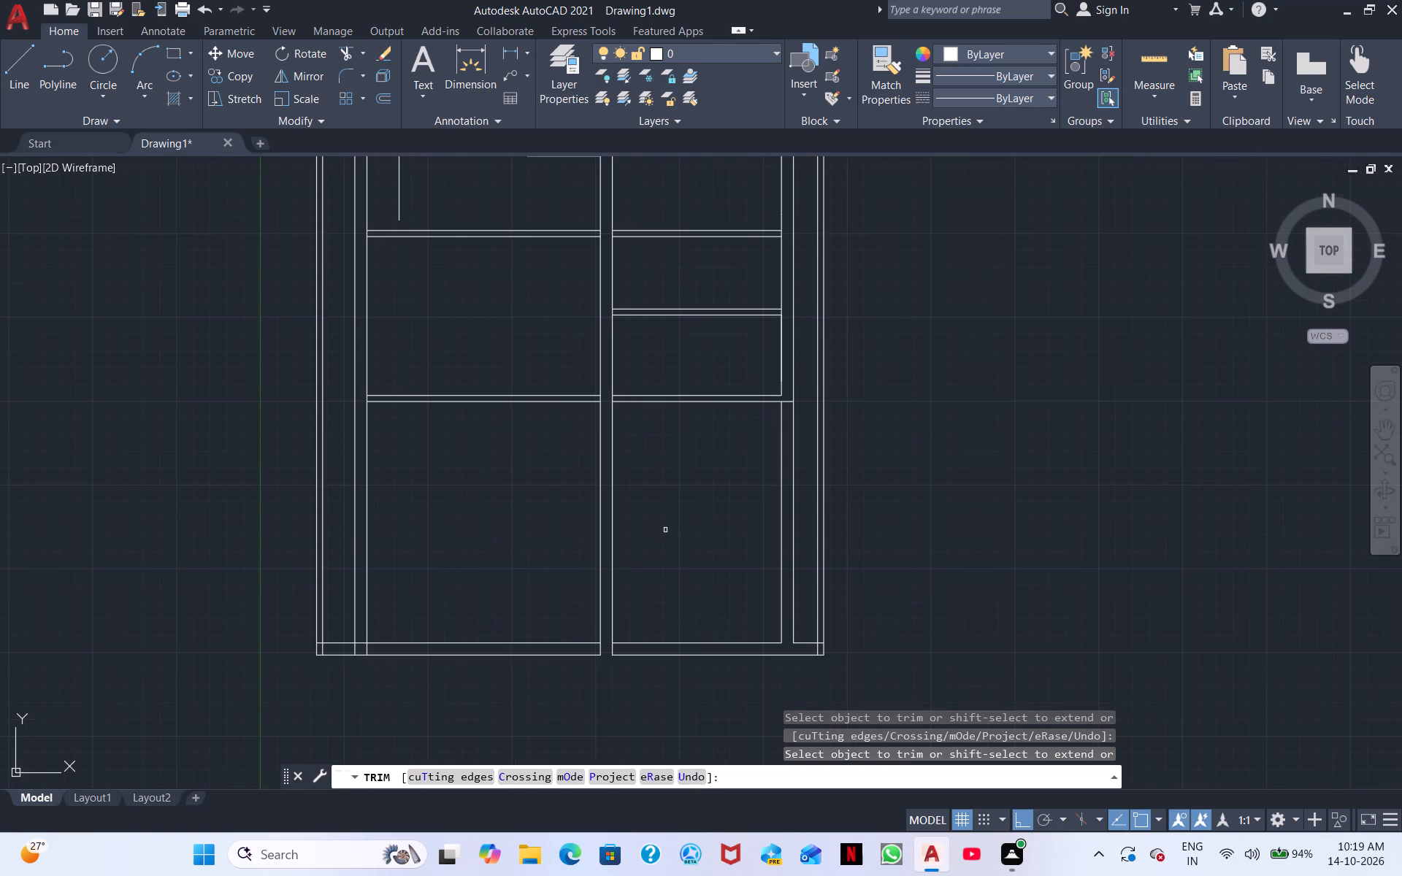
scroll(665, 530, up, 1)
key(Escape)
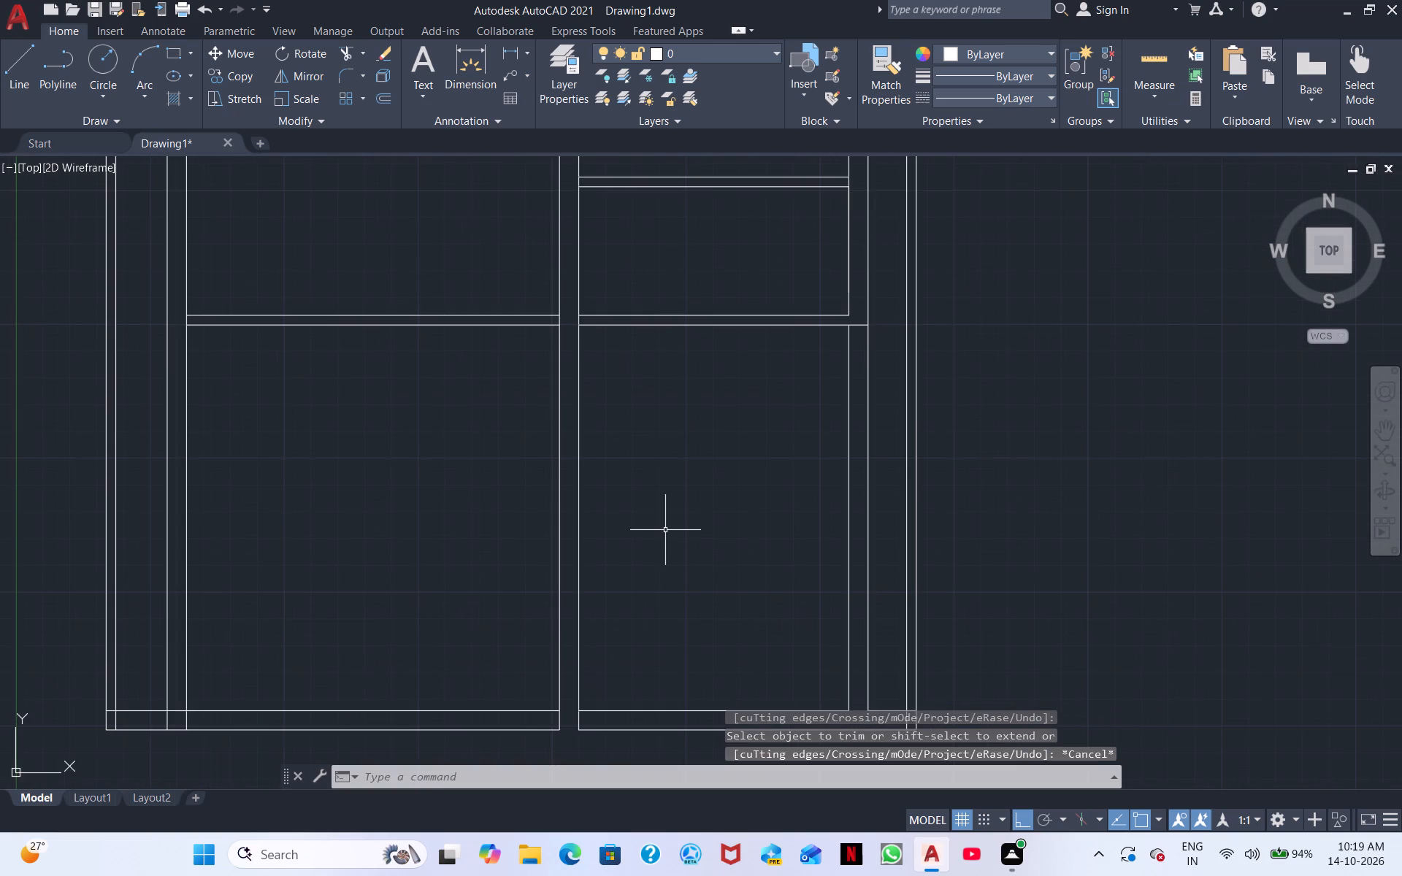
Move the plan's whole eastern half, including the central wall's east line, horizontally east to leave a wide gap between the halves.
scroll(665, 530, down, 1)
middle_drag(699, 517, 699, 649)
middle_drag(719, 440, 700, 111)
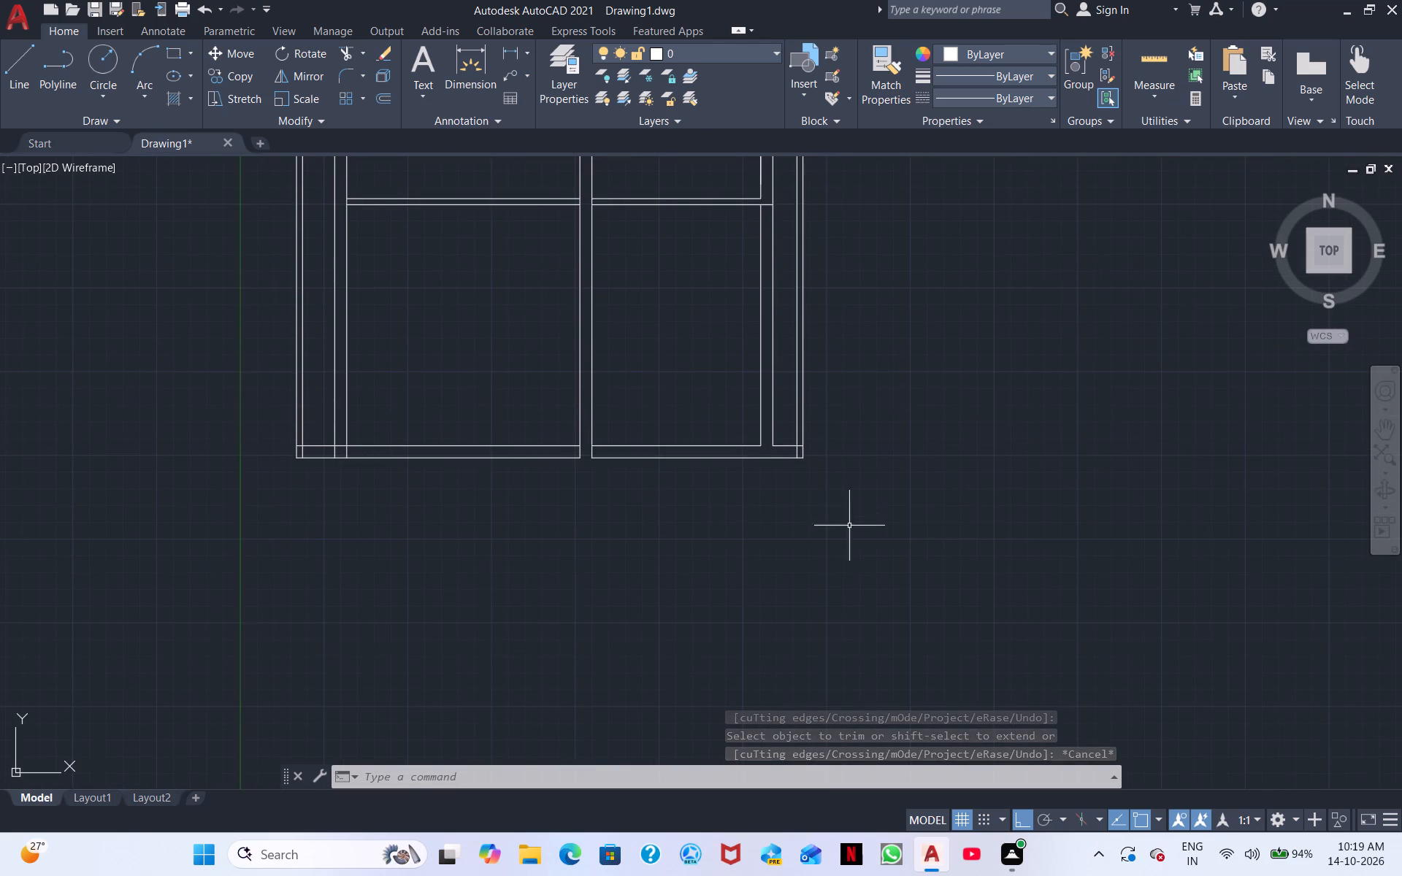
click(858, 550)
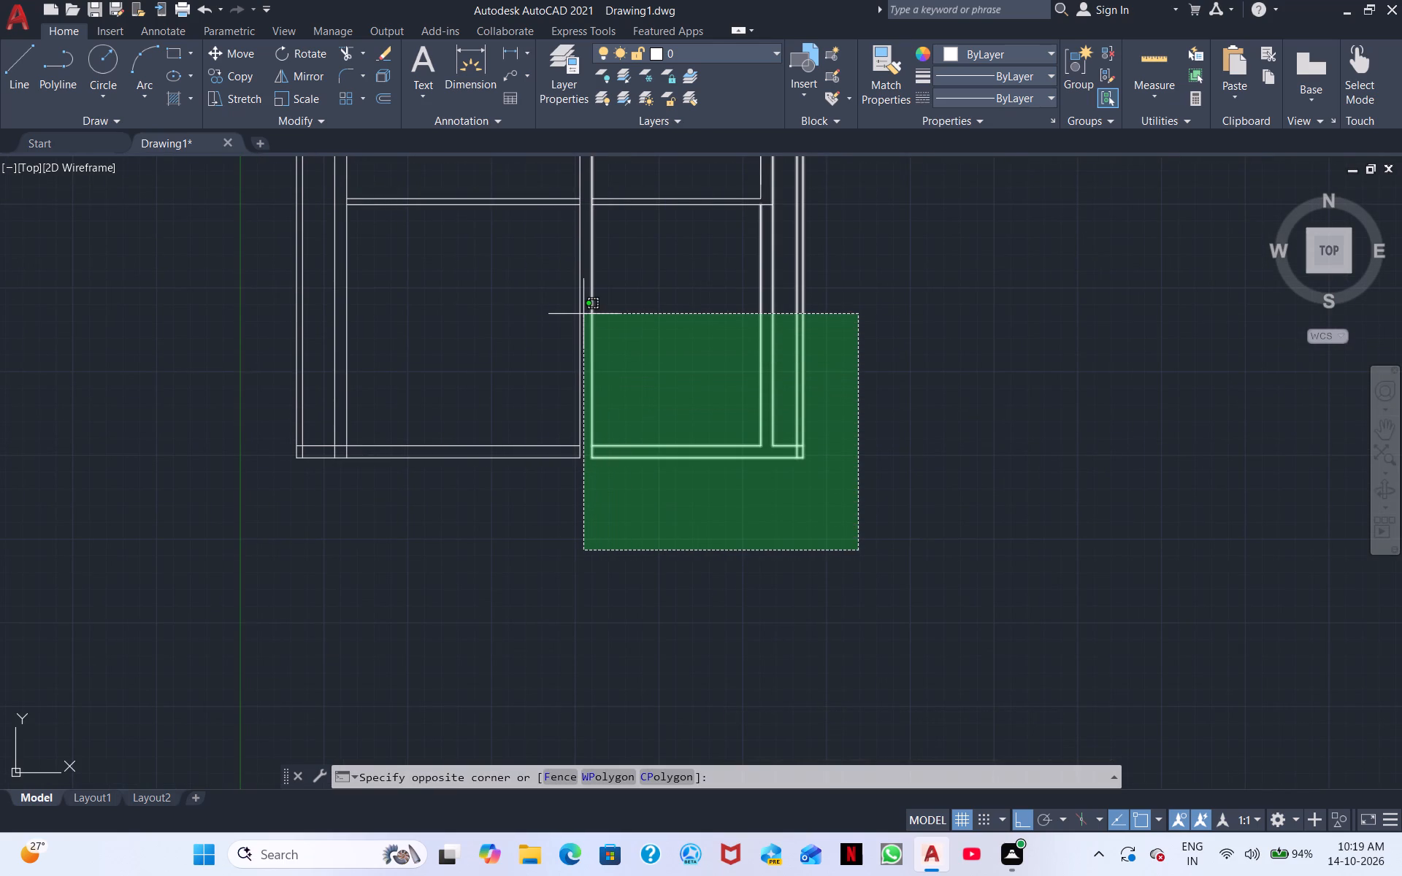
middle_drag(583, 314, 618, 688)
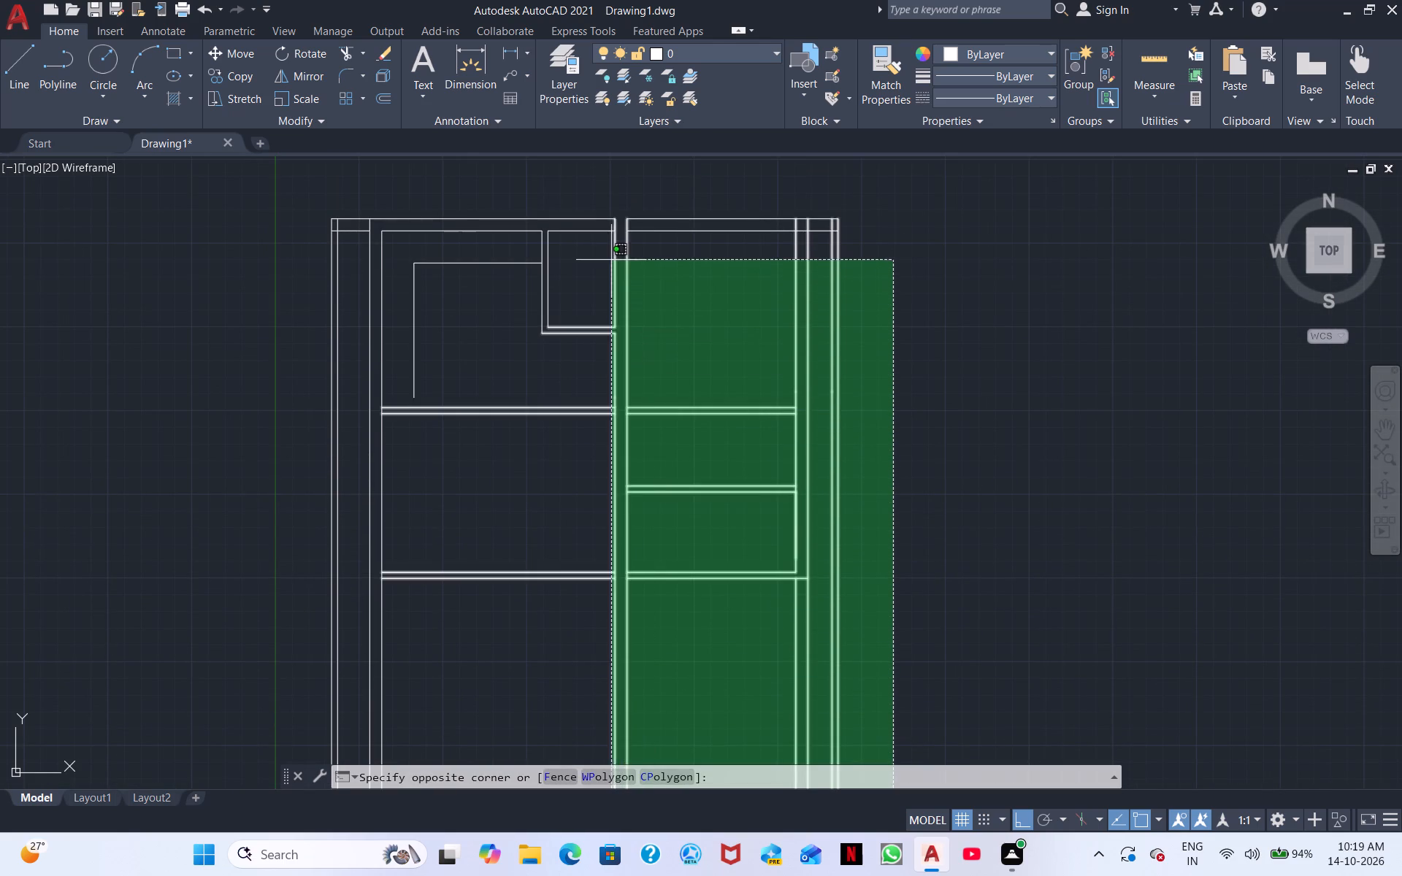
click(624, 196)
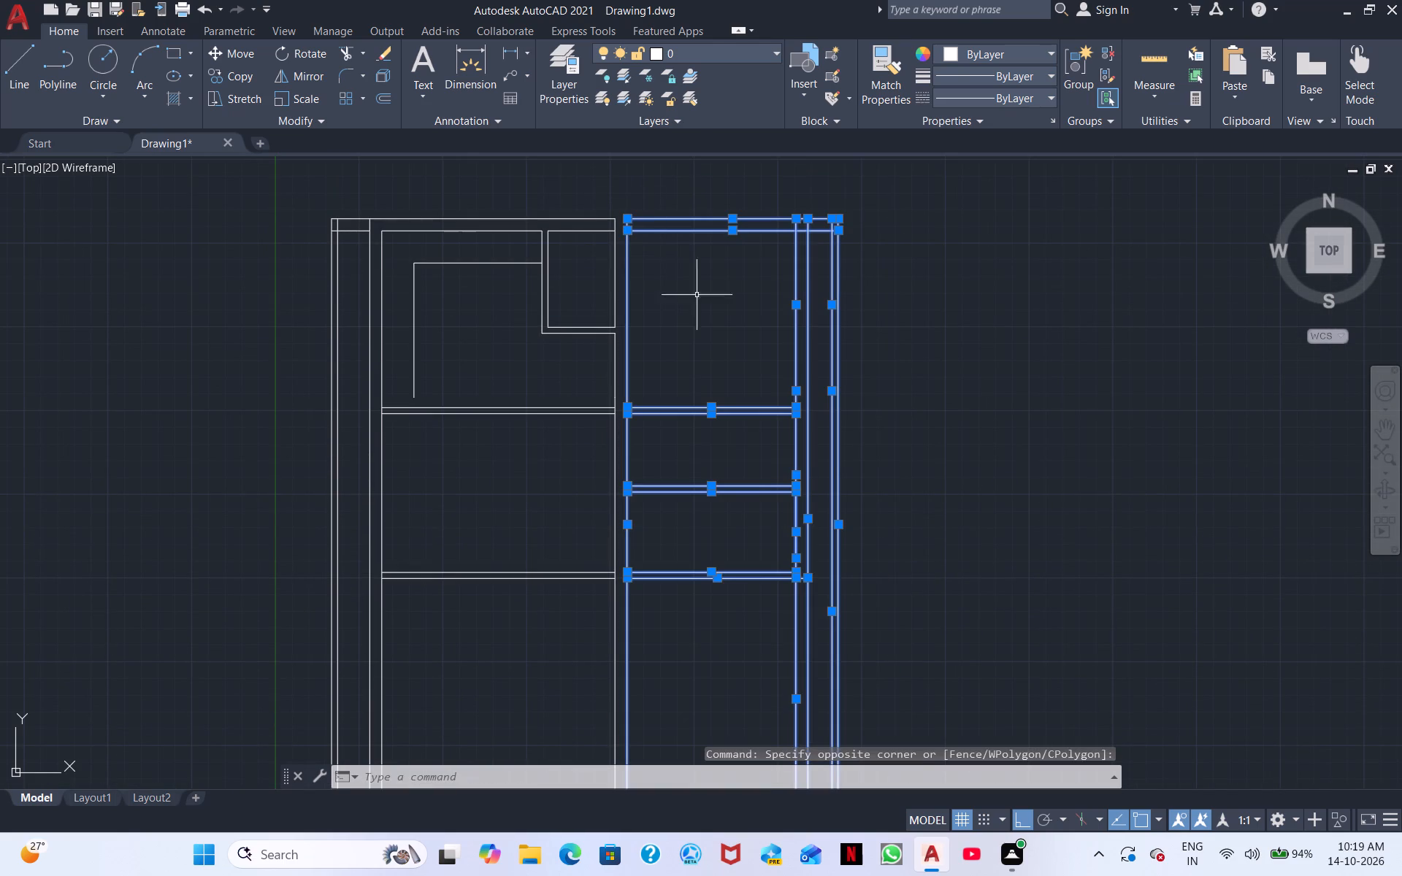
right_click(743, 466)
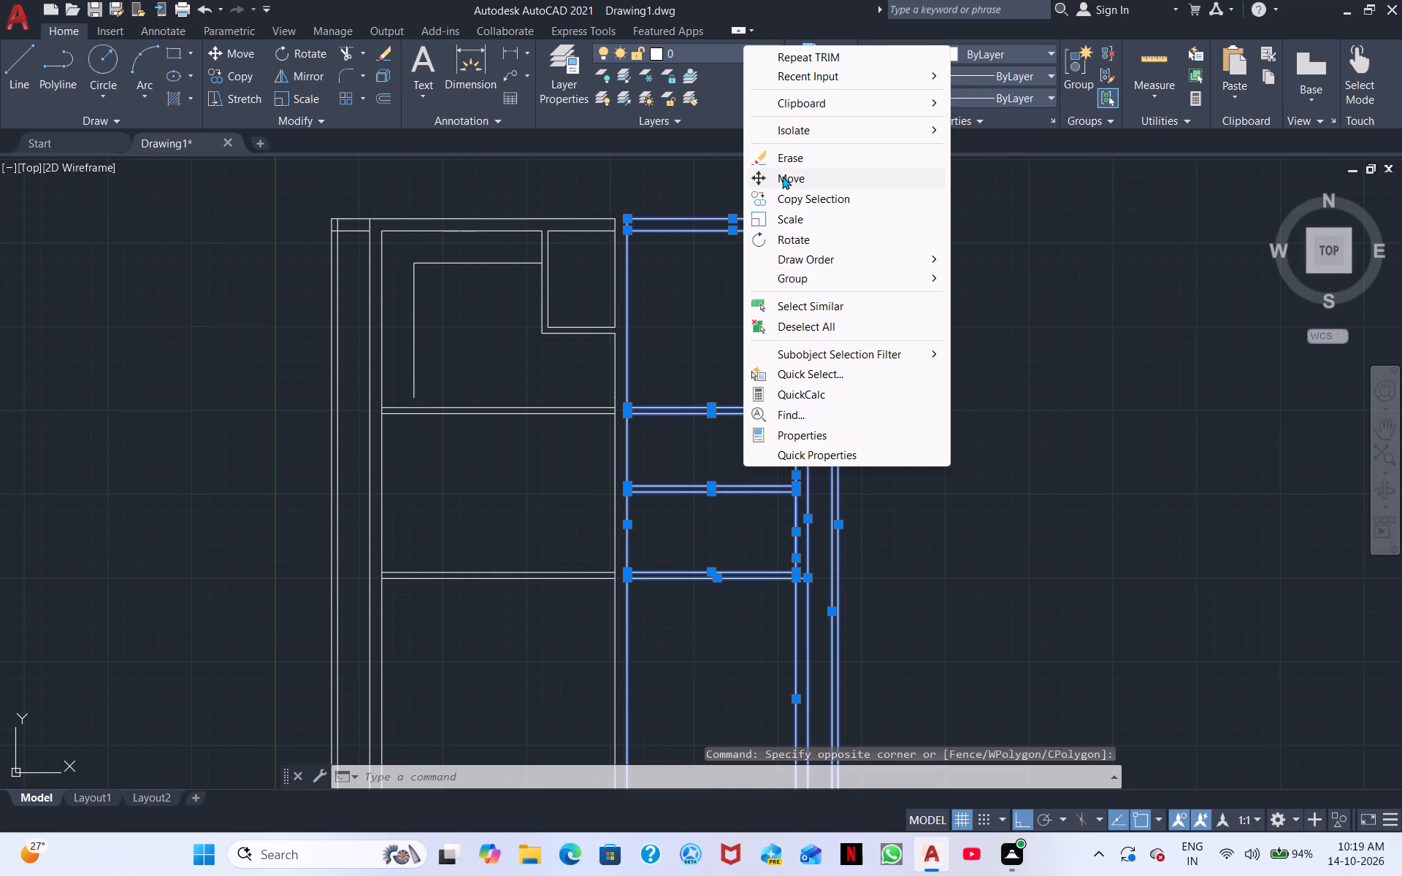
click(782, 176)
click(740, 416)
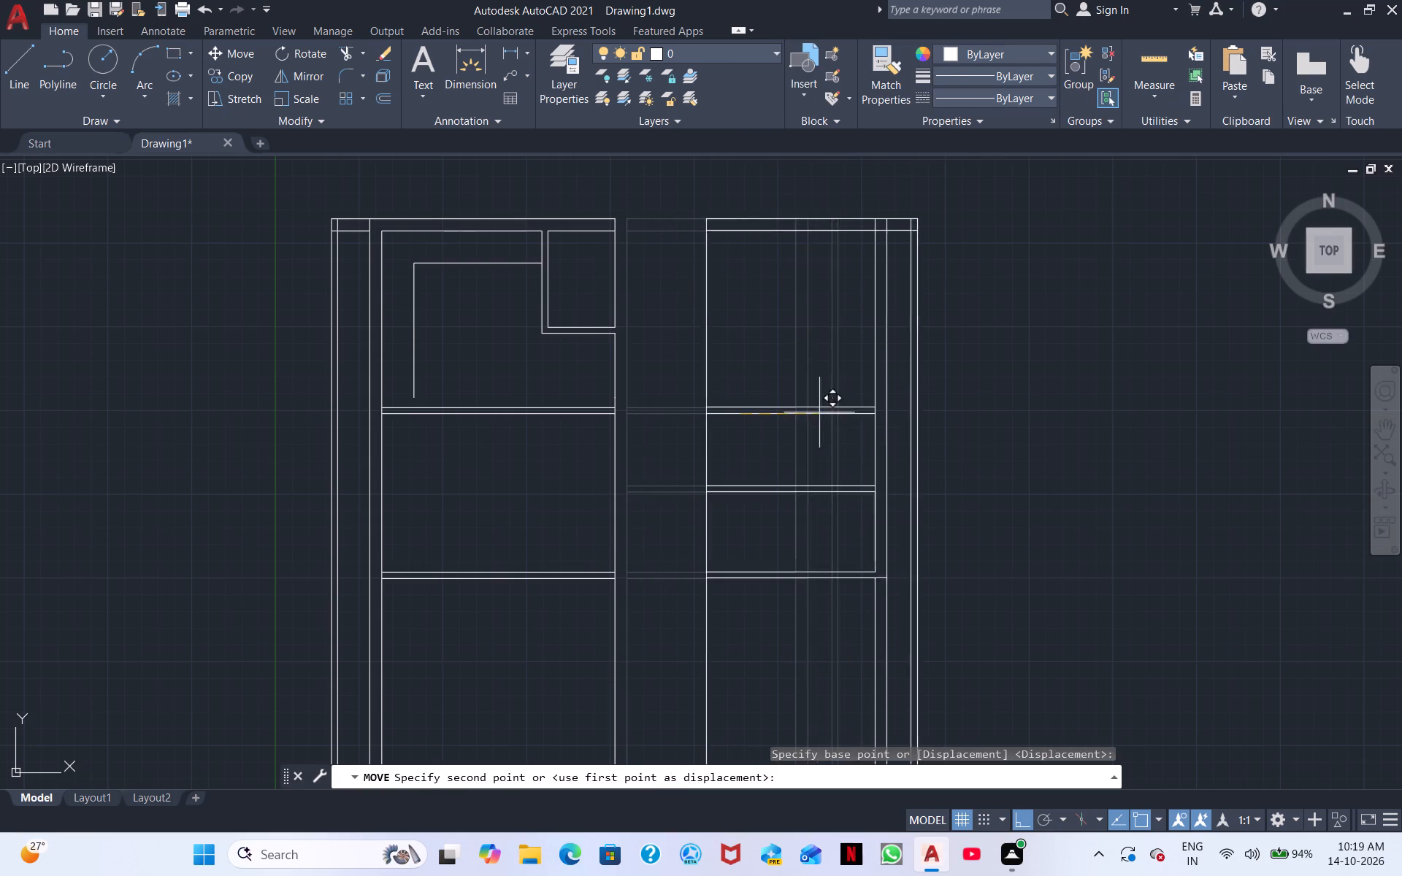
click(836, 410)
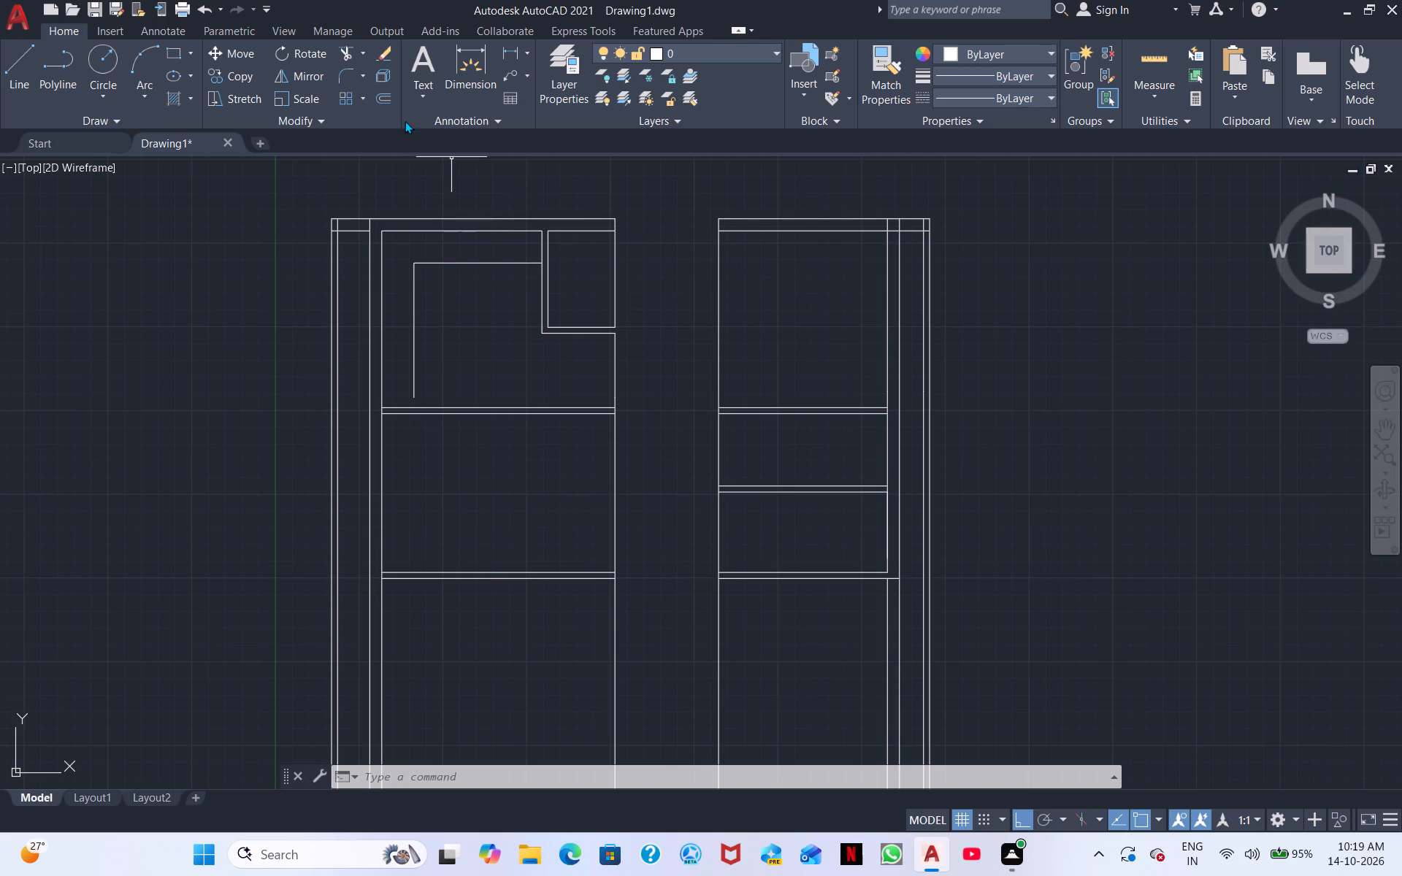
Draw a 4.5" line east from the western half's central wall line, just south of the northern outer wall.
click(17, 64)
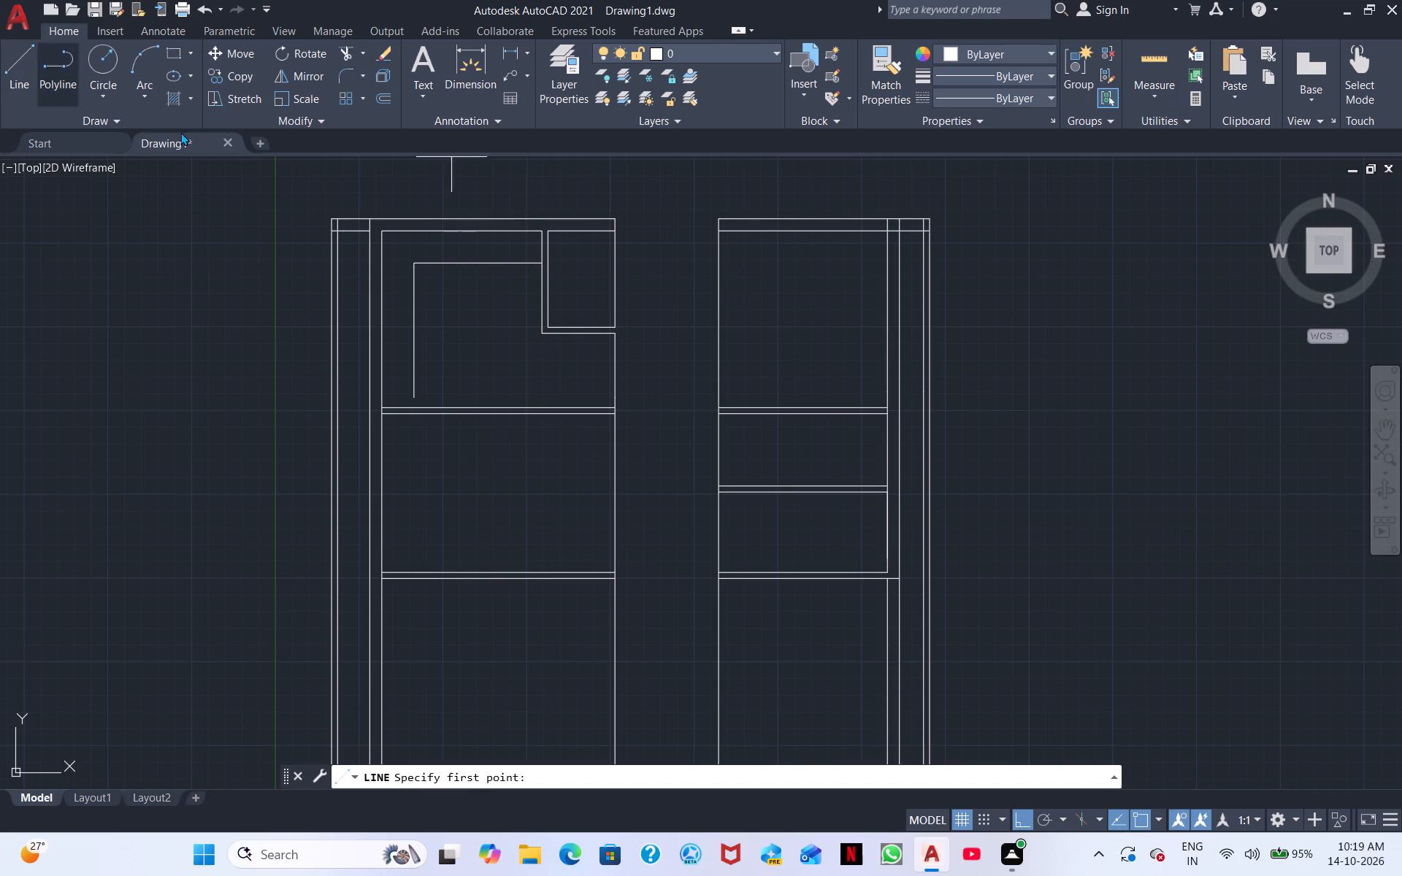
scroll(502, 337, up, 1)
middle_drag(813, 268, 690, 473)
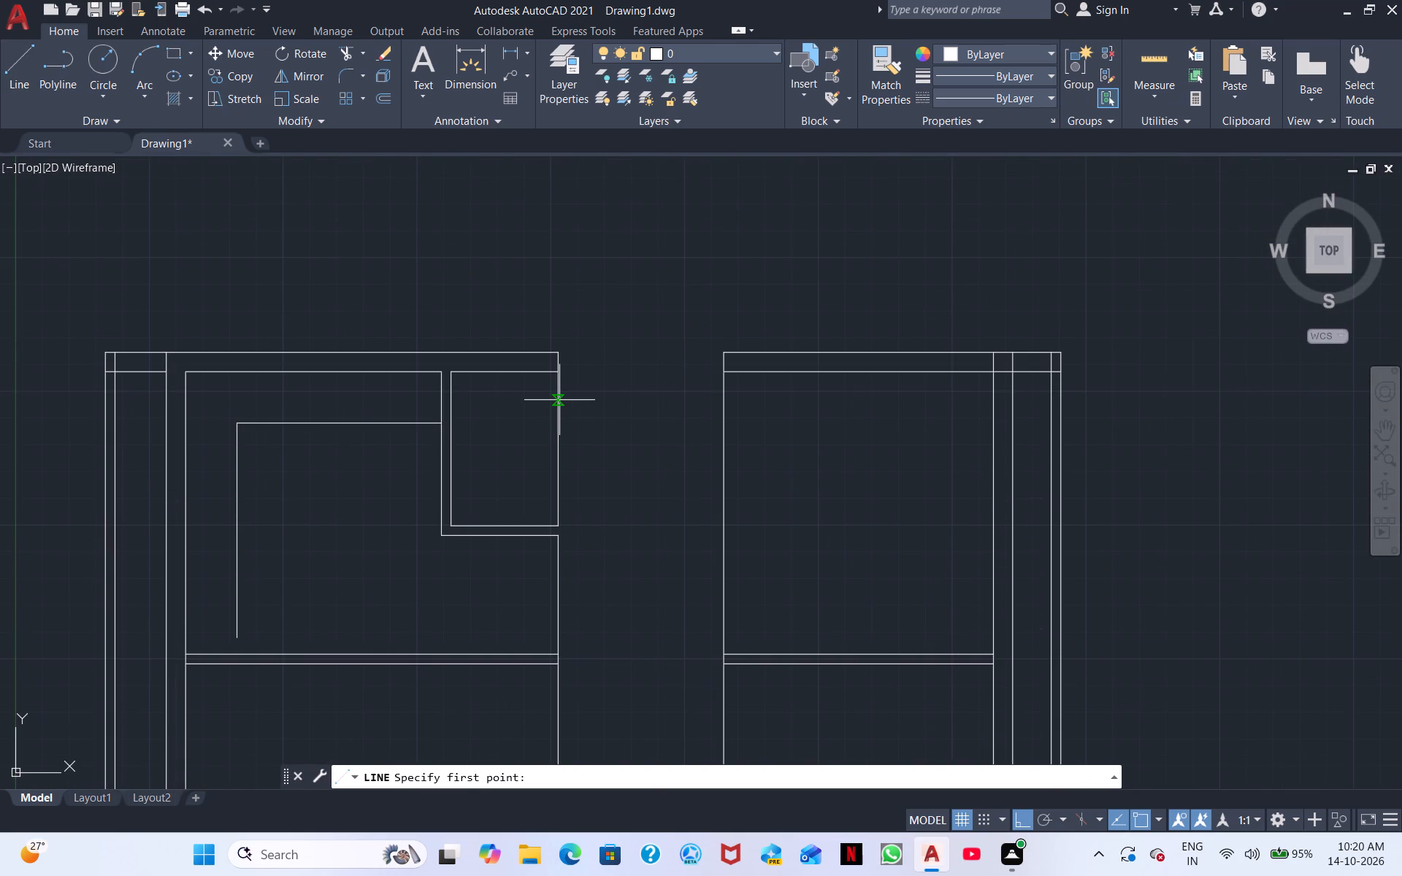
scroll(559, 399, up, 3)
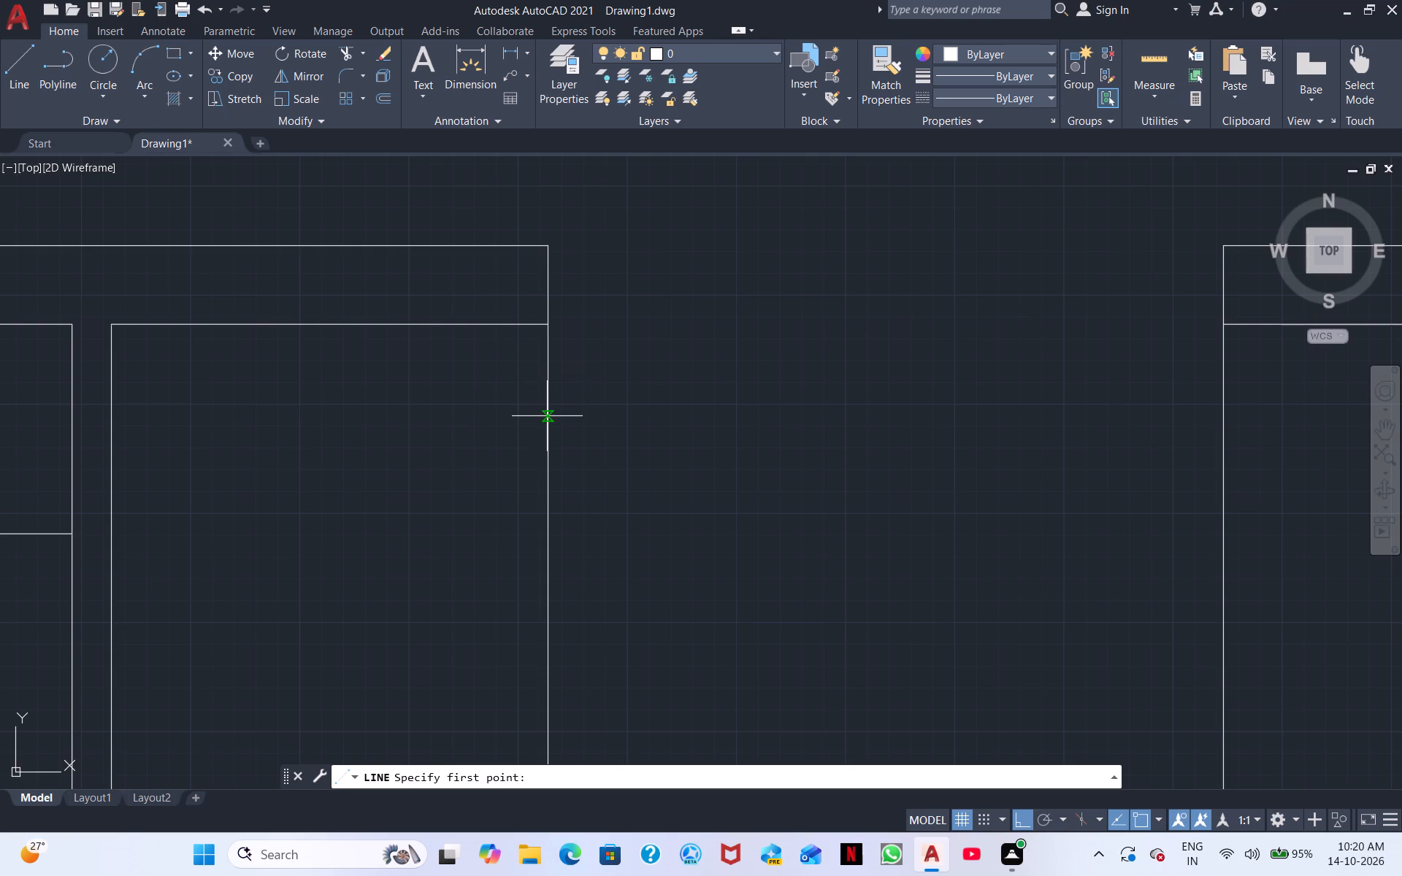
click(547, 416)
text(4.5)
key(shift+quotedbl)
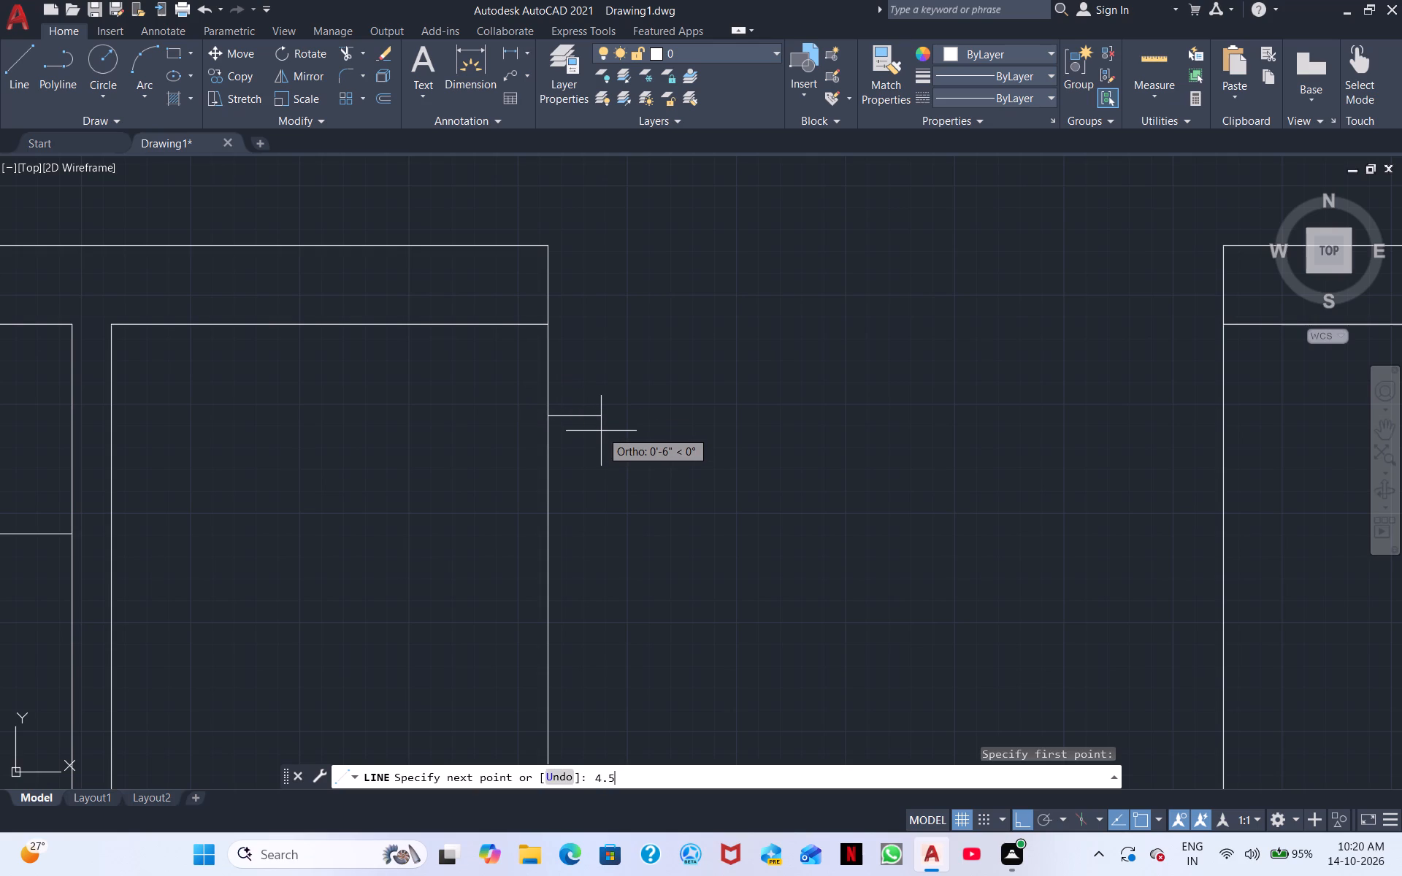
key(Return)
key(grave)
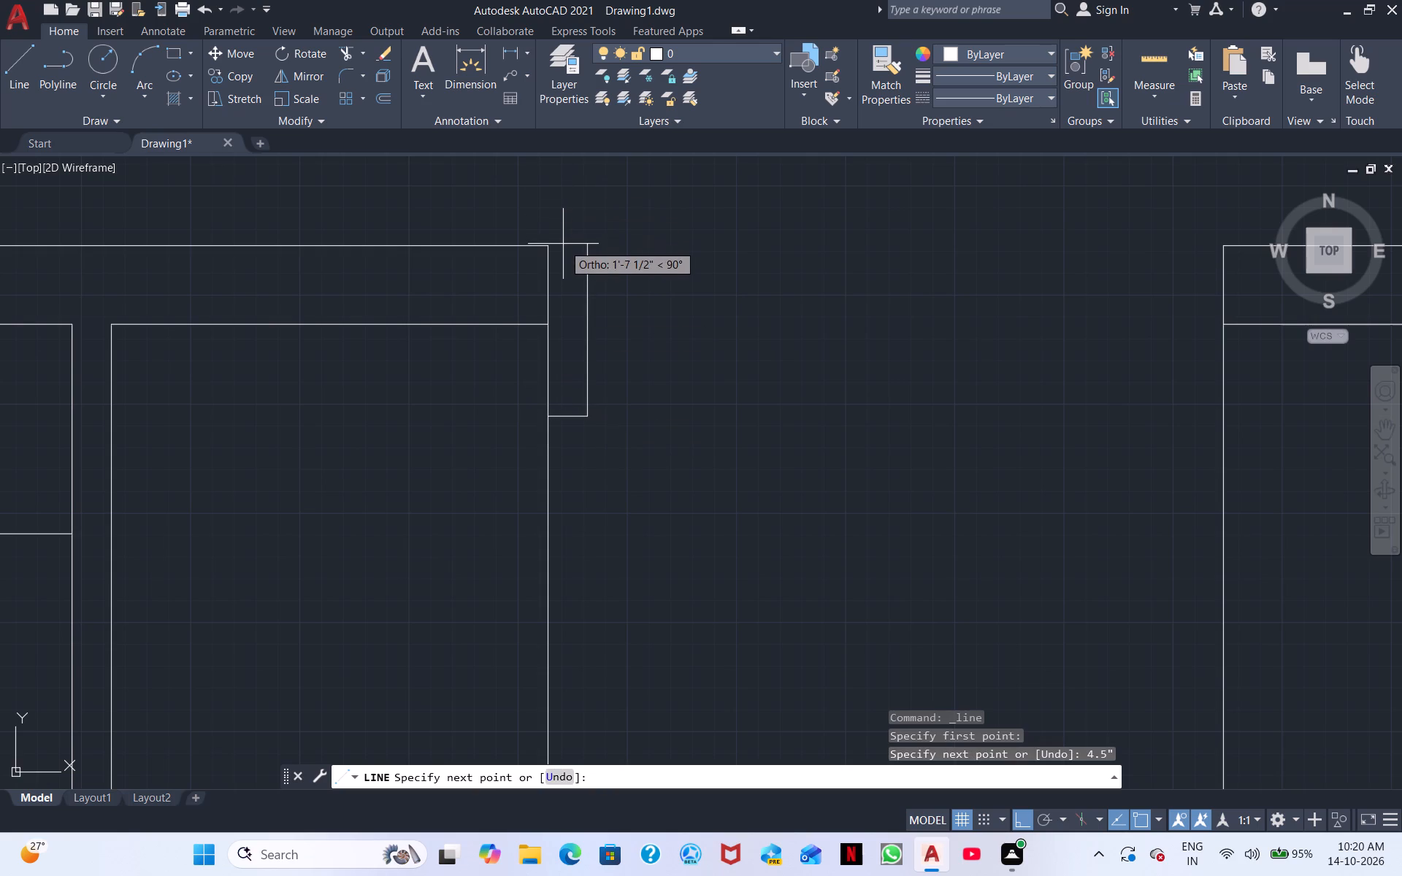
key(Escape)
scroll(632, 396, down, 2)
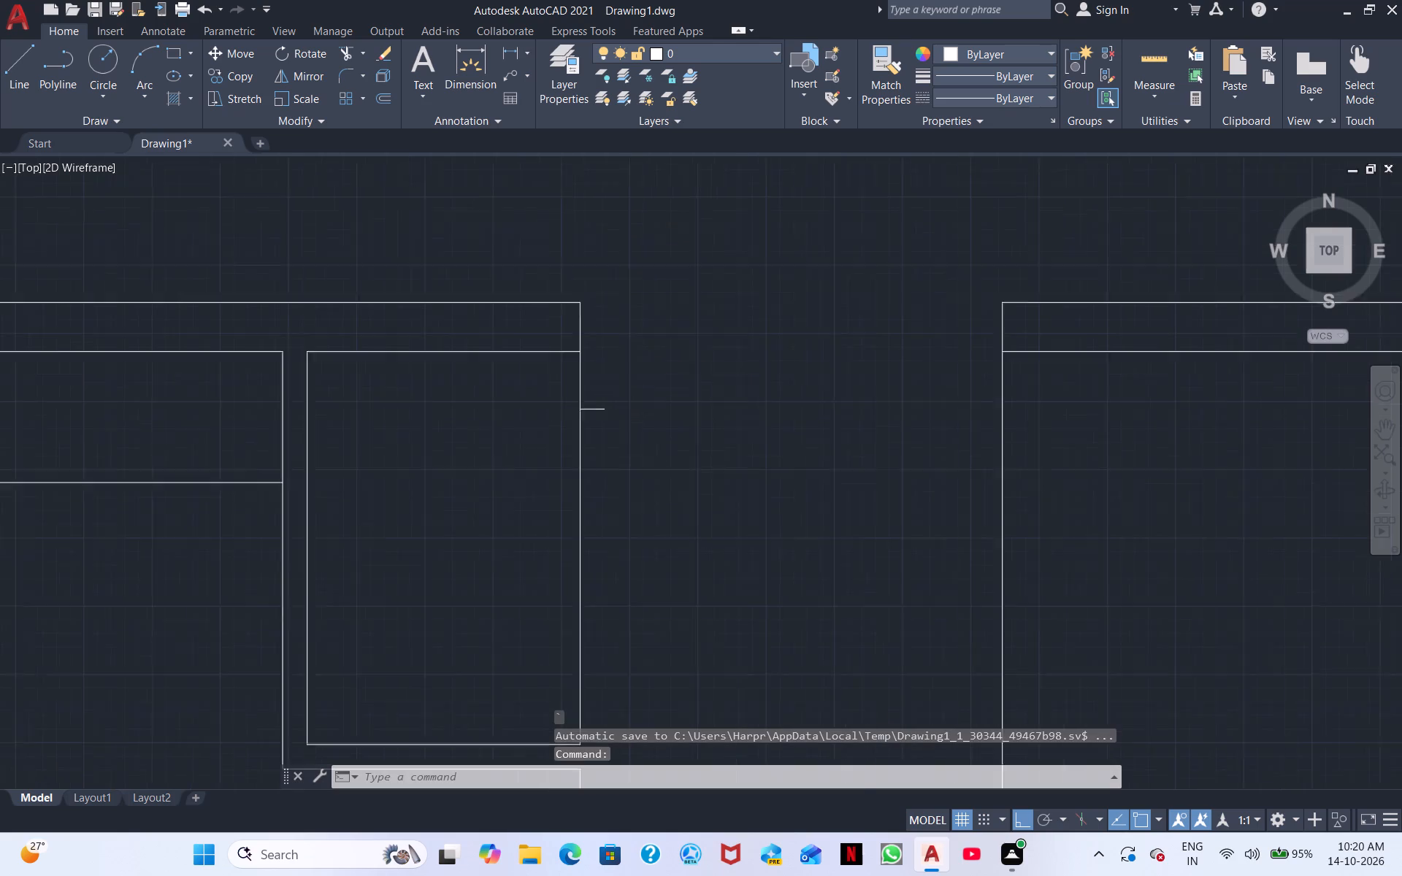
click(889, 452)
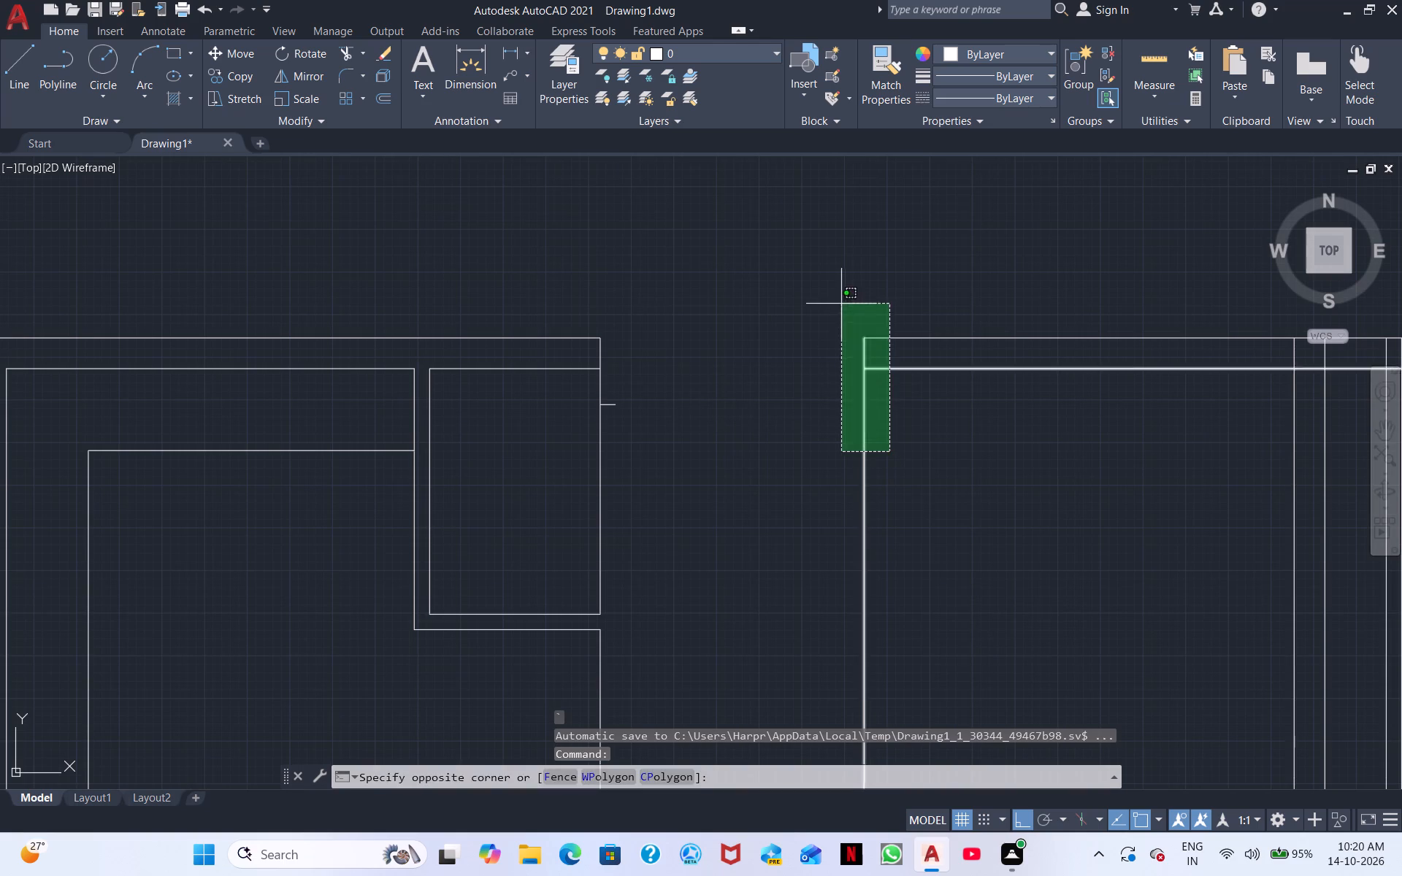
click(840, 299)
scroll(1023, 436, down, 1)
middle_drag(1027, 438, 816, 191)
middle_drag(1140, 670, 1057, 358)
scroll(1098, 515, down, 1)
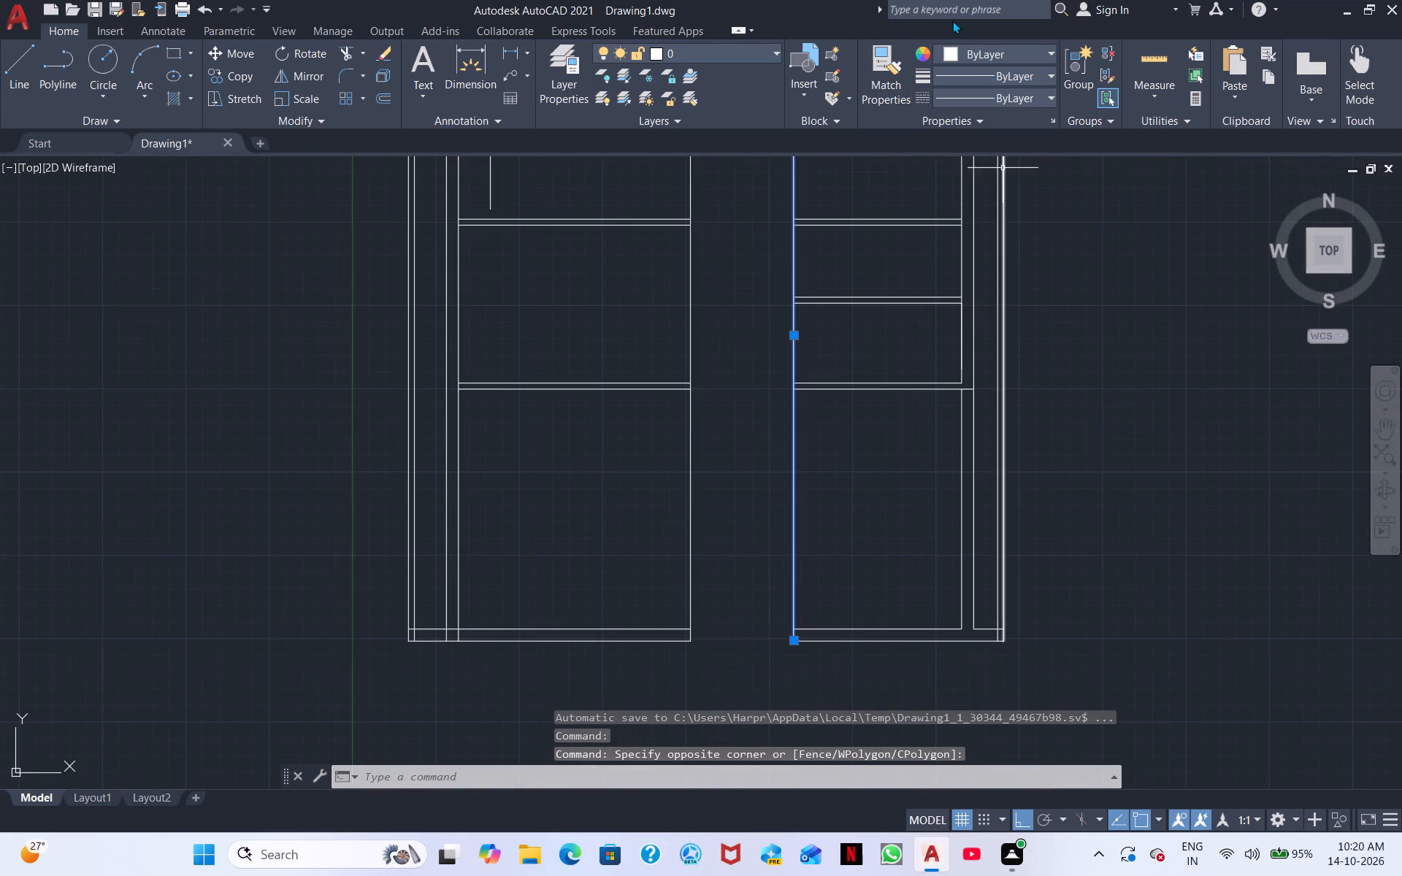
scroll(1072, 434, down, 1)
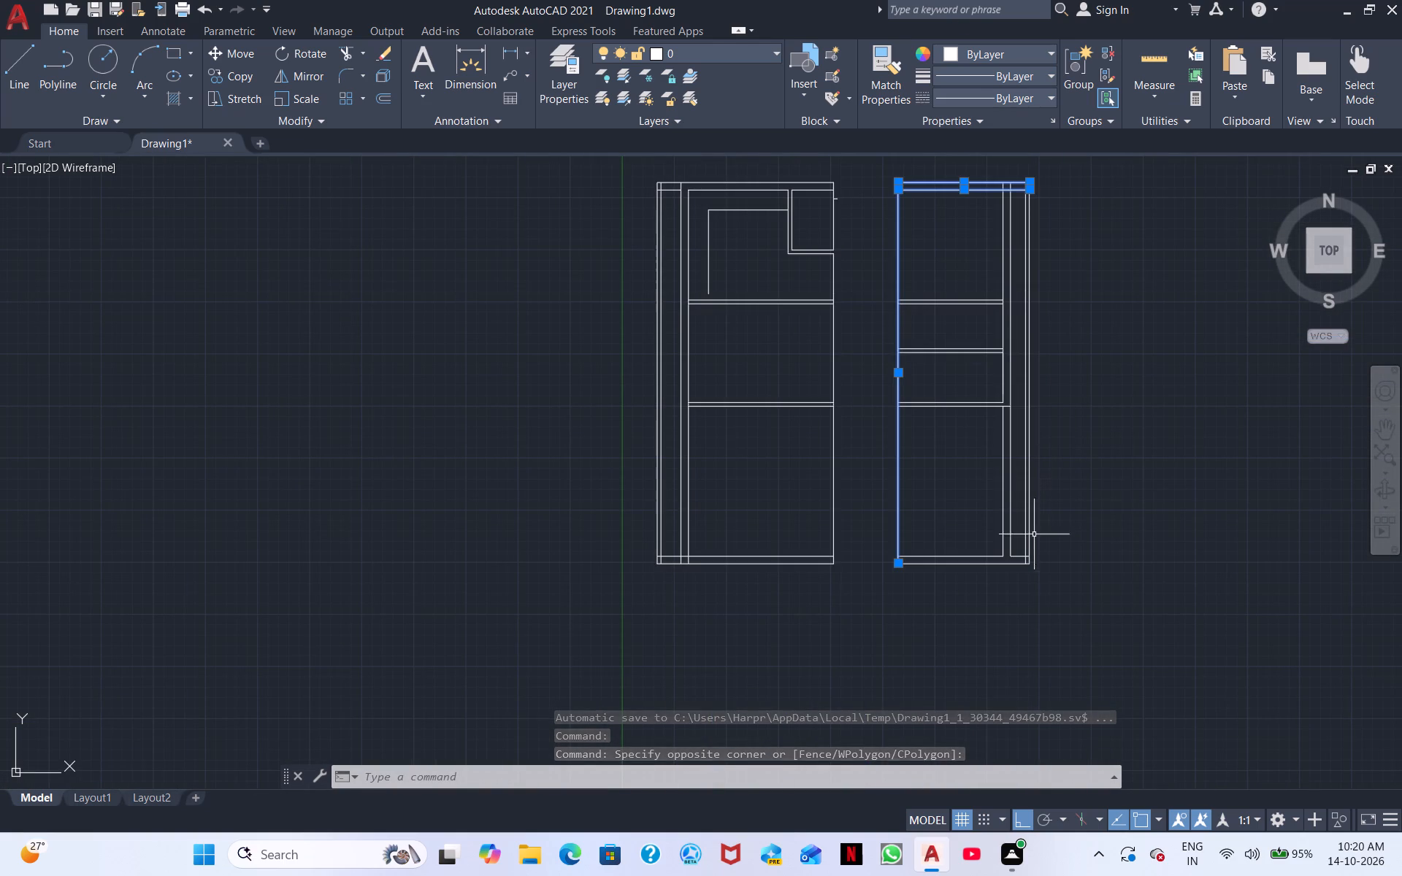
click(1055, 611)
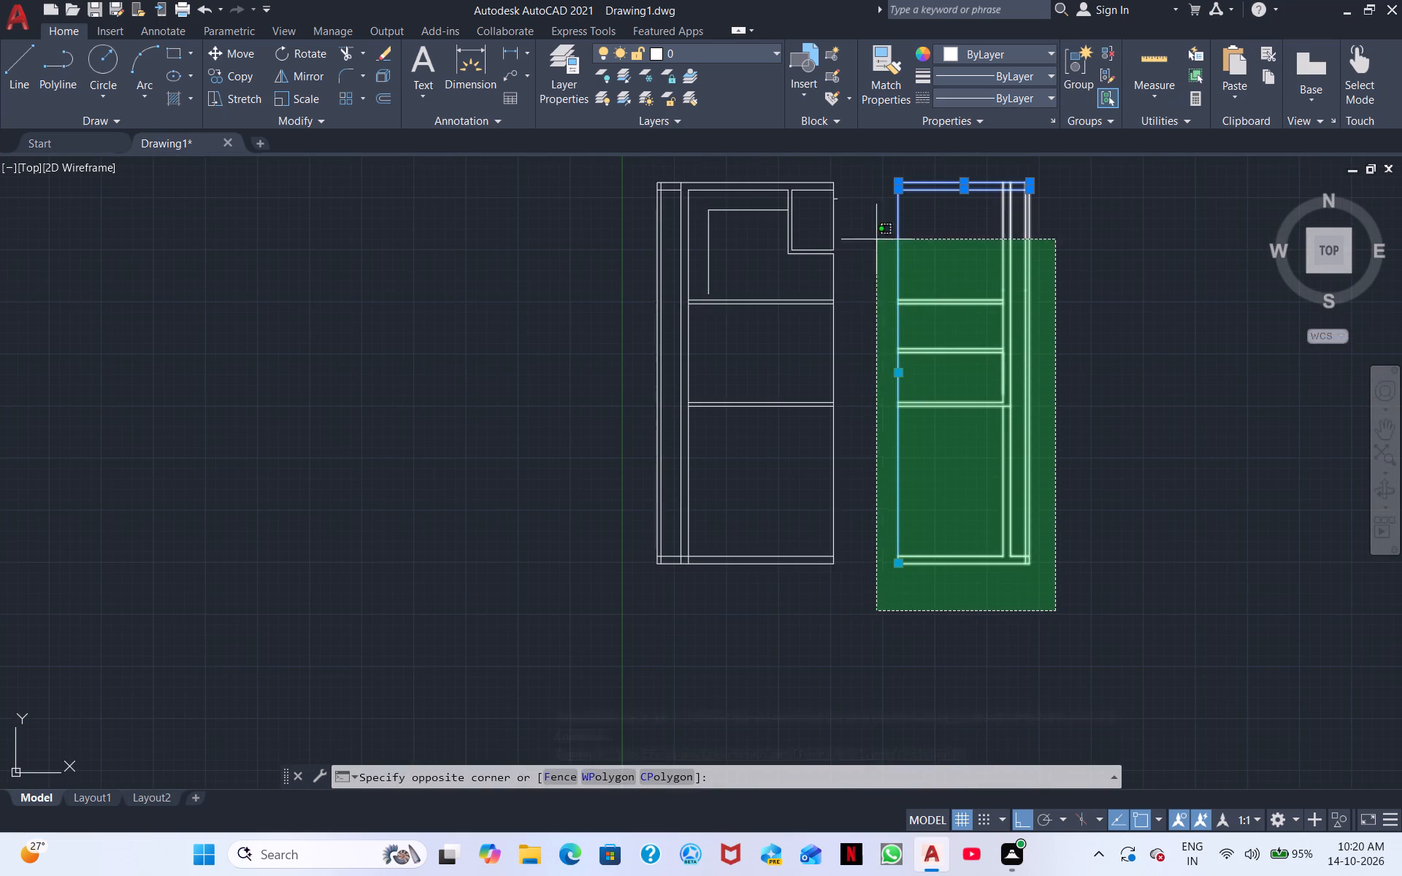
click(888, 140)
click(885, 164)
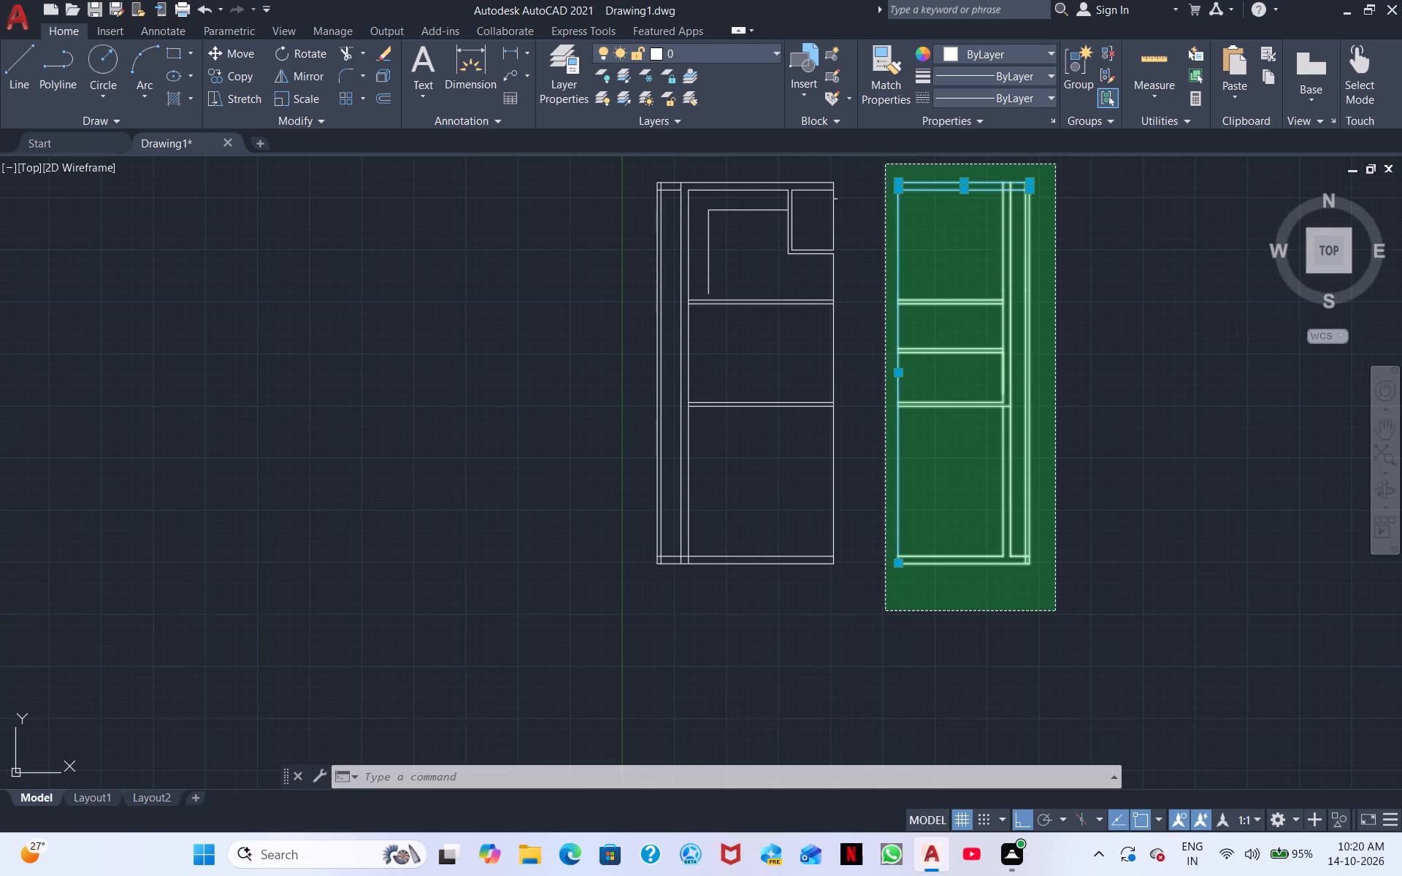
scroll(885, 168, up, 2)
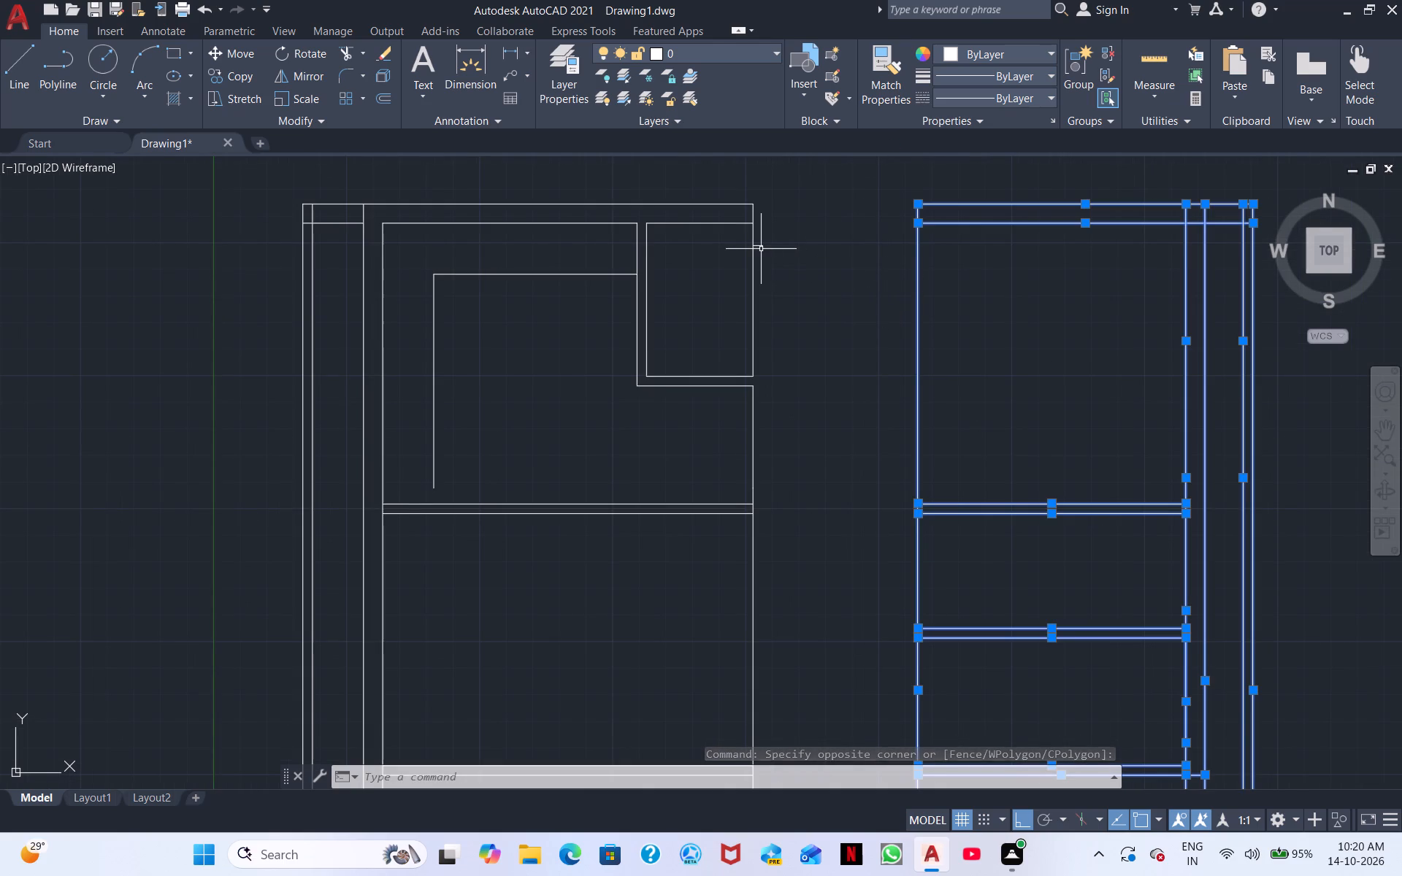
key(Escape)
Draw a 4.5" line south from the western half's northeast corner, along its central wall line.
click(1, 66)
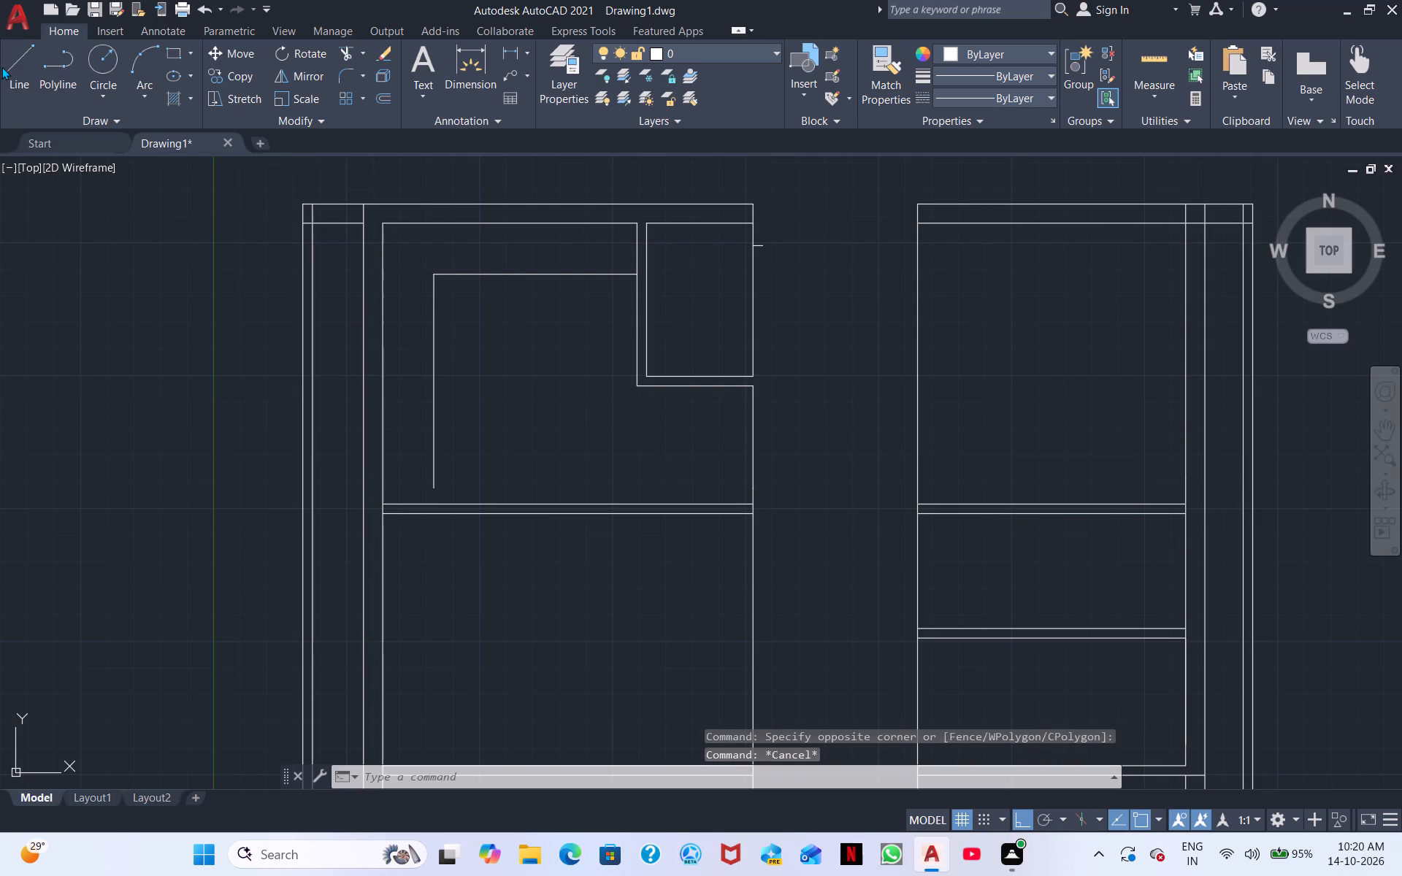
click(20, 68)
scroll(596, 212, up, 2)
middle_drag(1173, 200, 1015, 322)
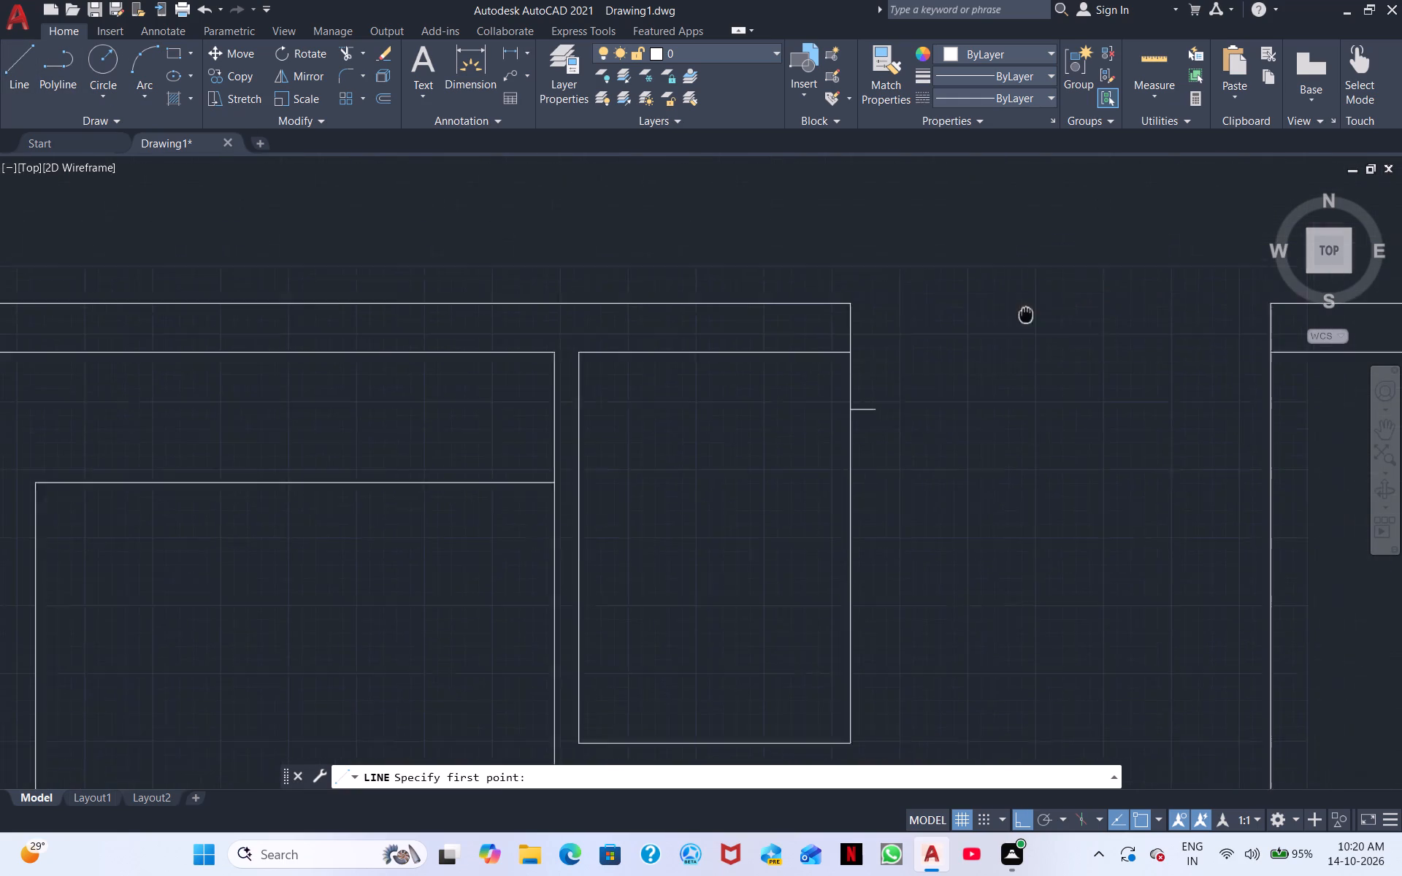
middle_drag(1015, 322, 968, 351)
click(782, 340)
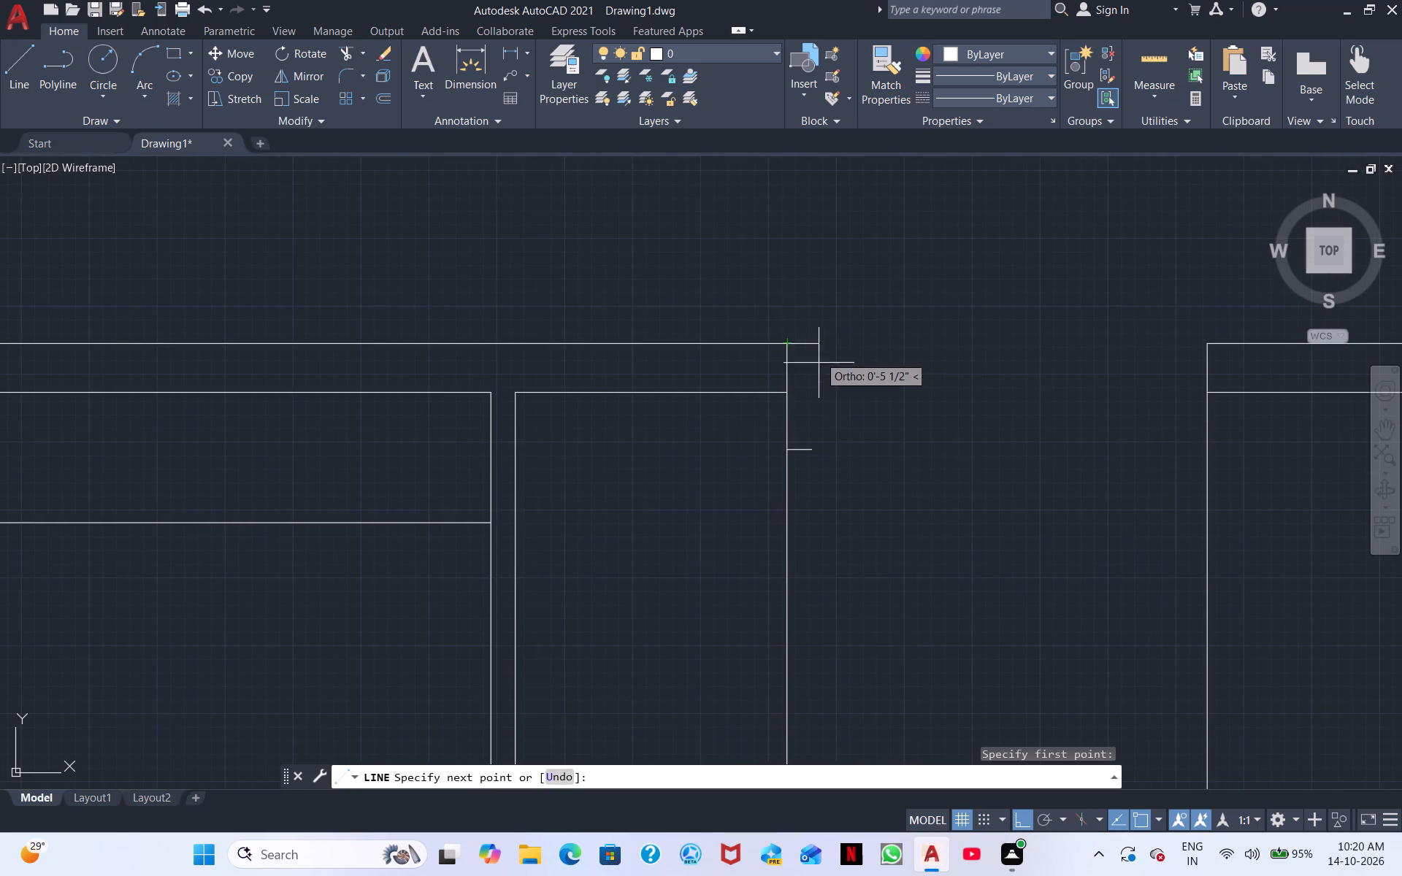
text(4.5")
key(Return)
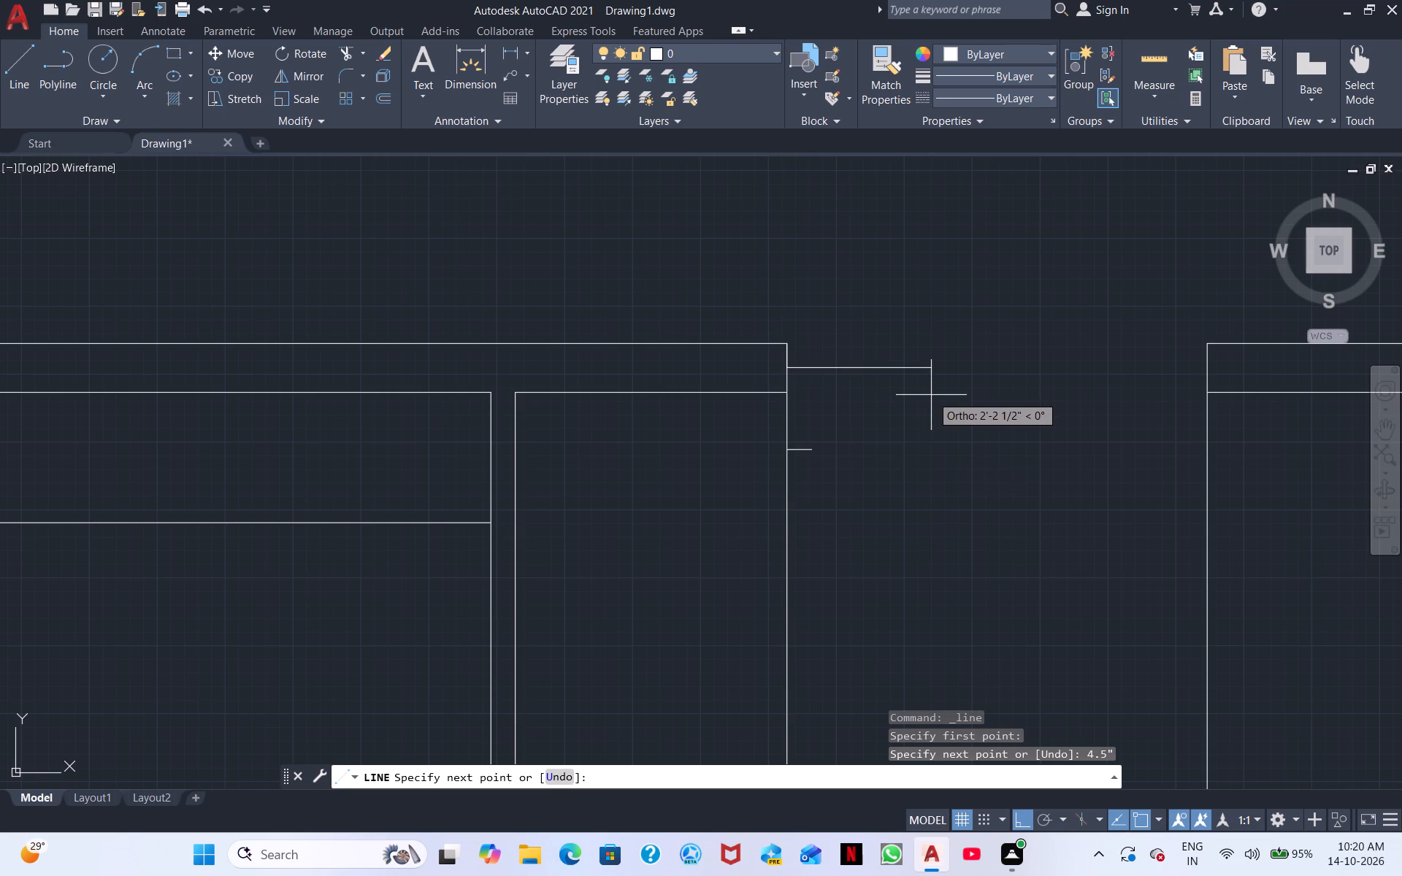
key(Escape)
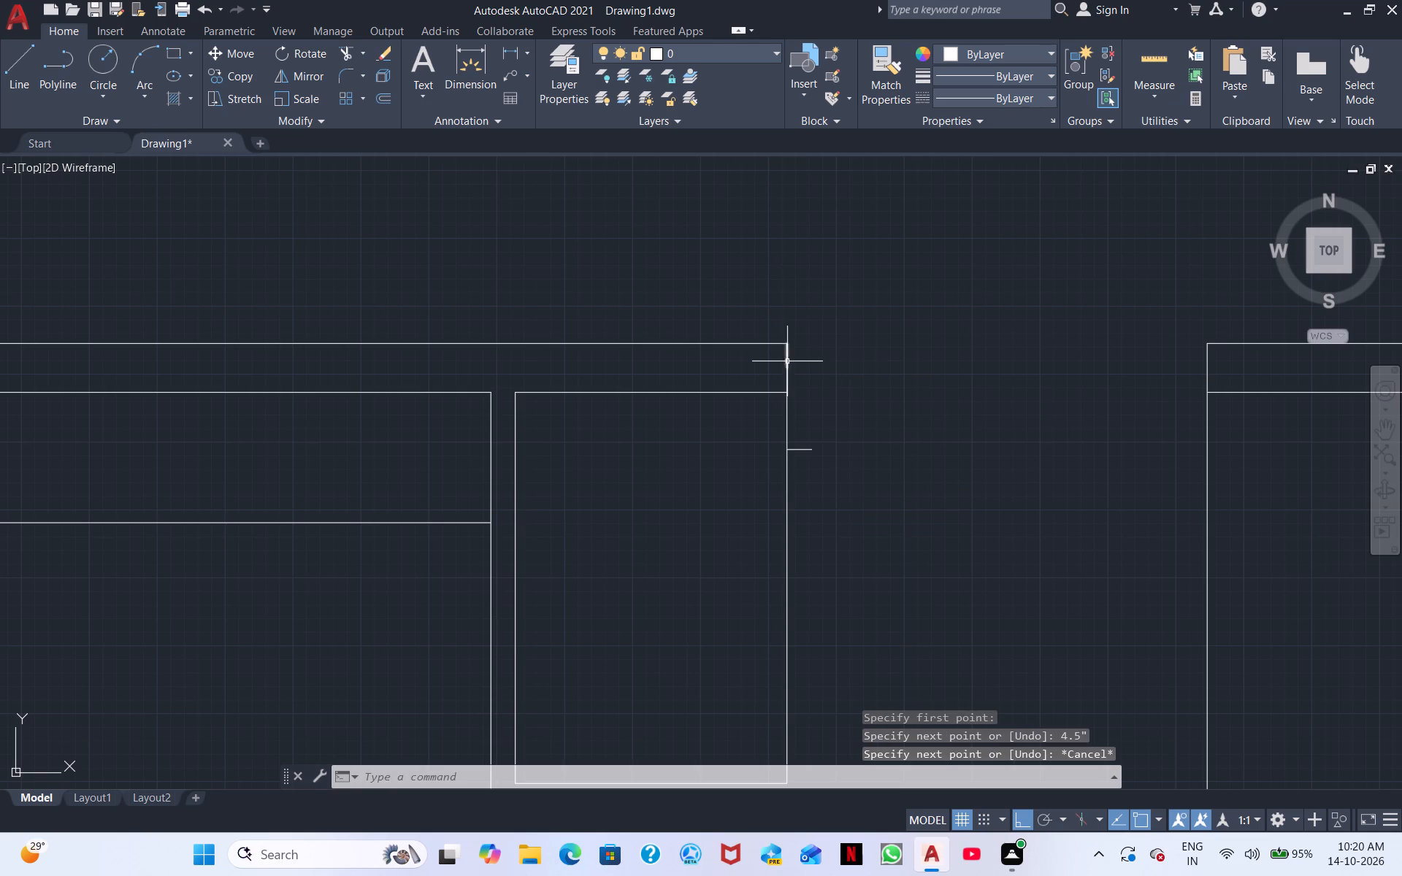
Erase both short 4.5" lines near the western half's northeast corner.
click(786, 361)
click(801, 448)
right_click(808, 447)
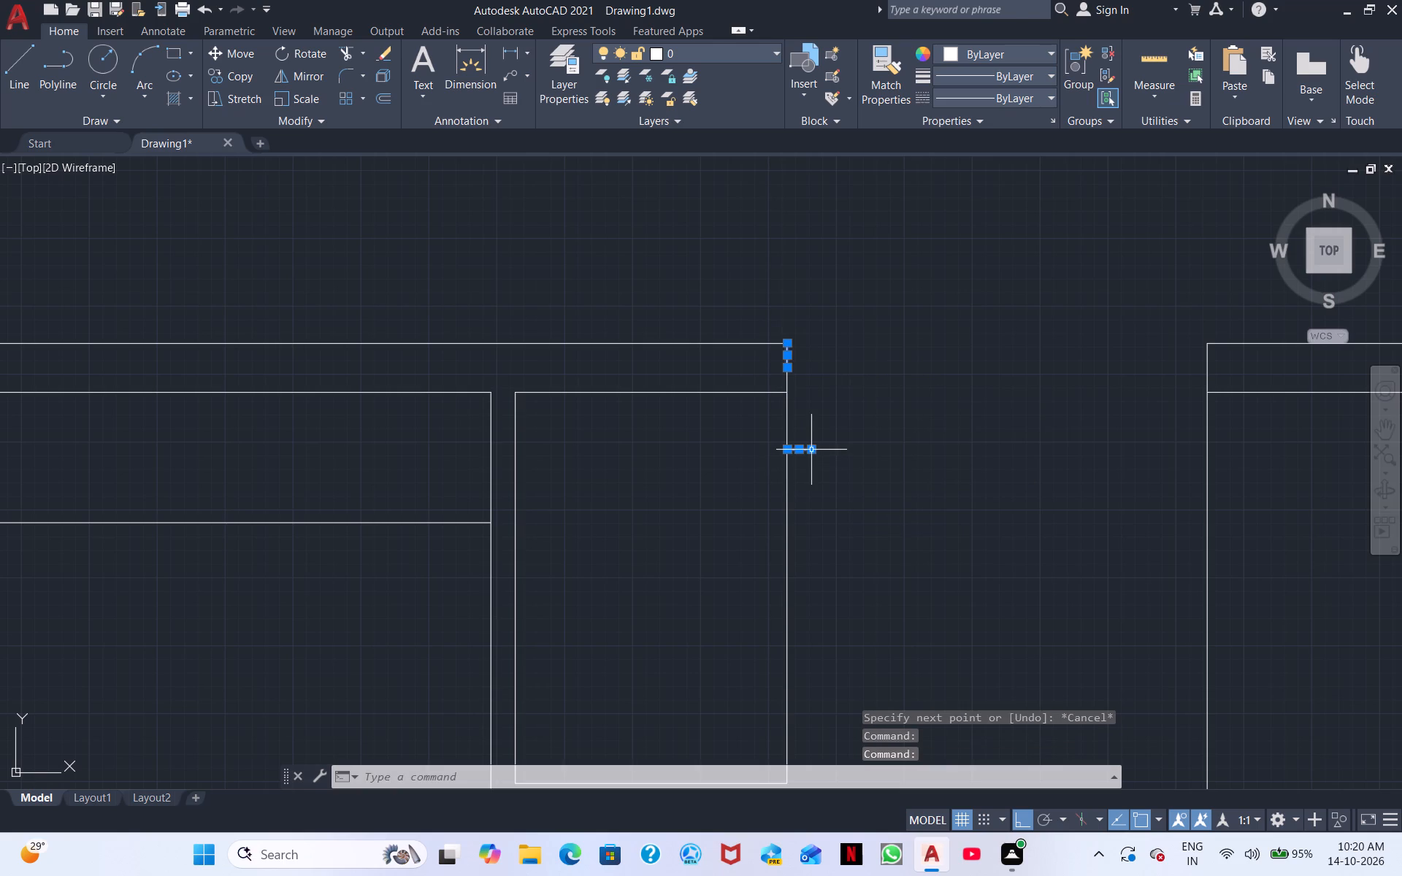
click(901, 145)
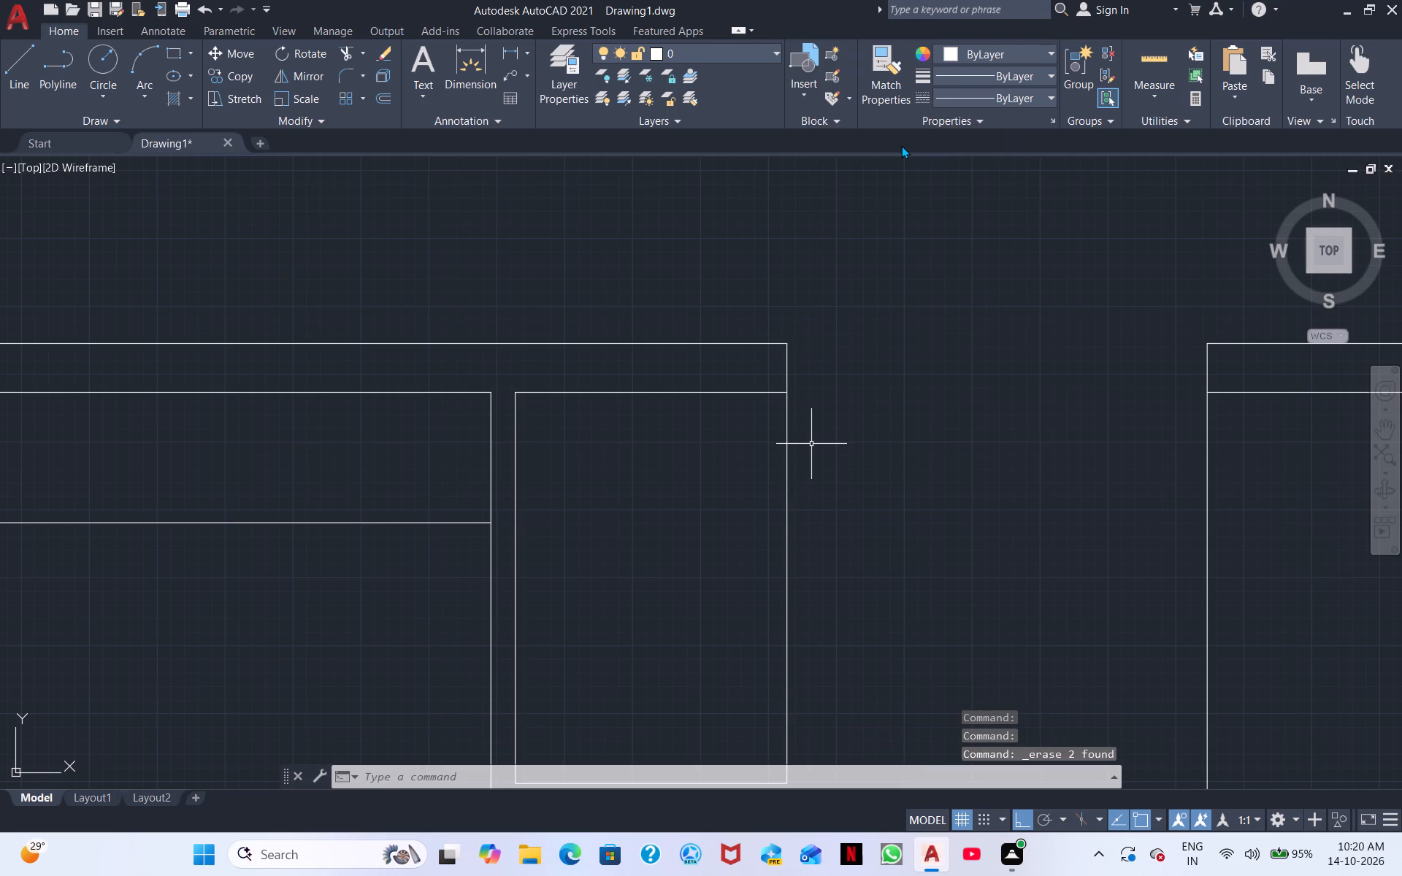
Draw a 4.5" line east from the western half's northeast corner, continuing the northern outer wall's outer line.
text(l)
key(space)
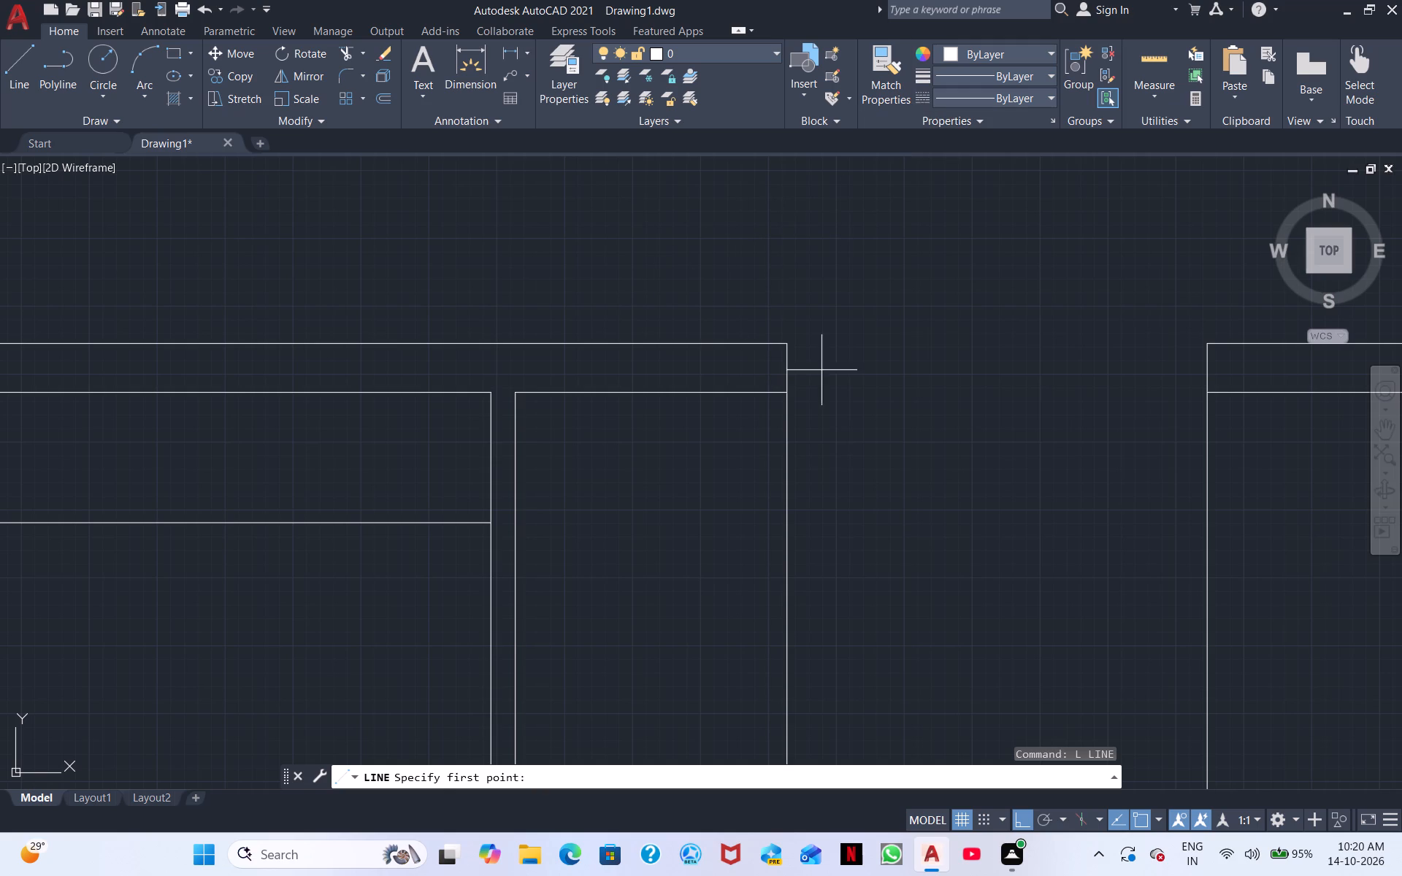
click(31, 82)
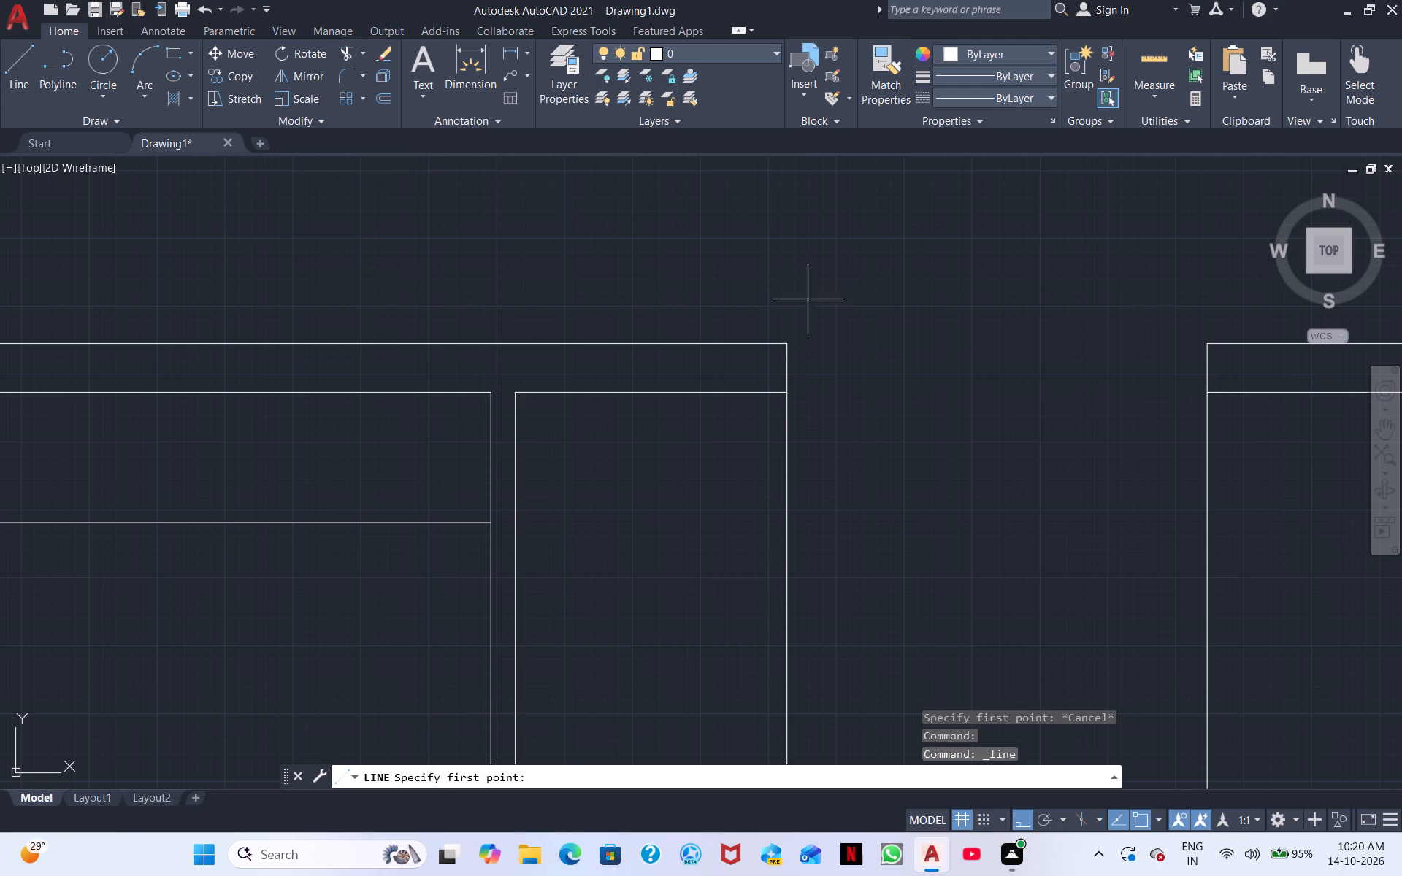
click(787, 344)
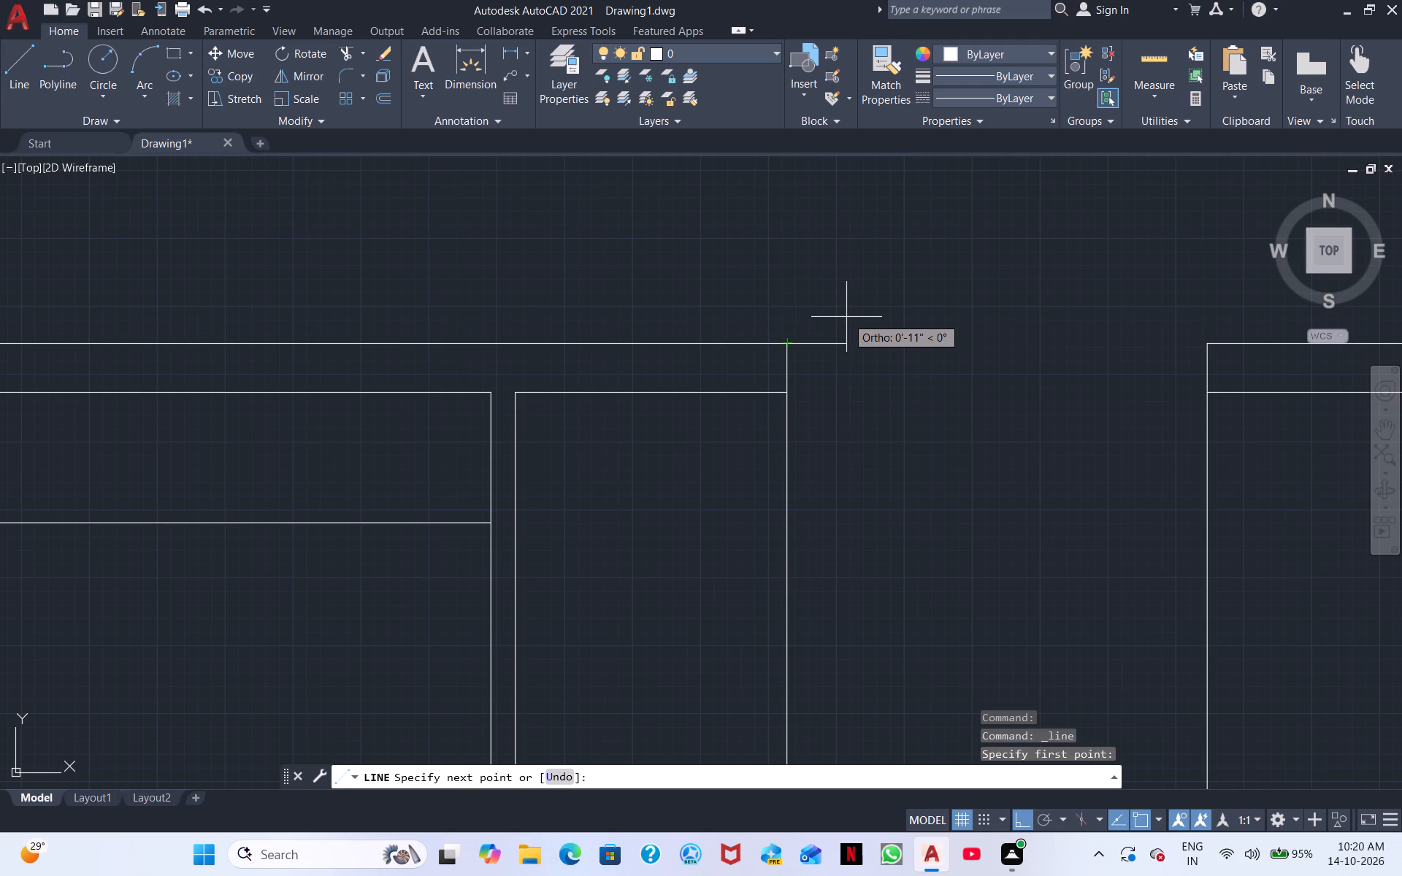
text(4.5")
key(Return)
key(Escape)
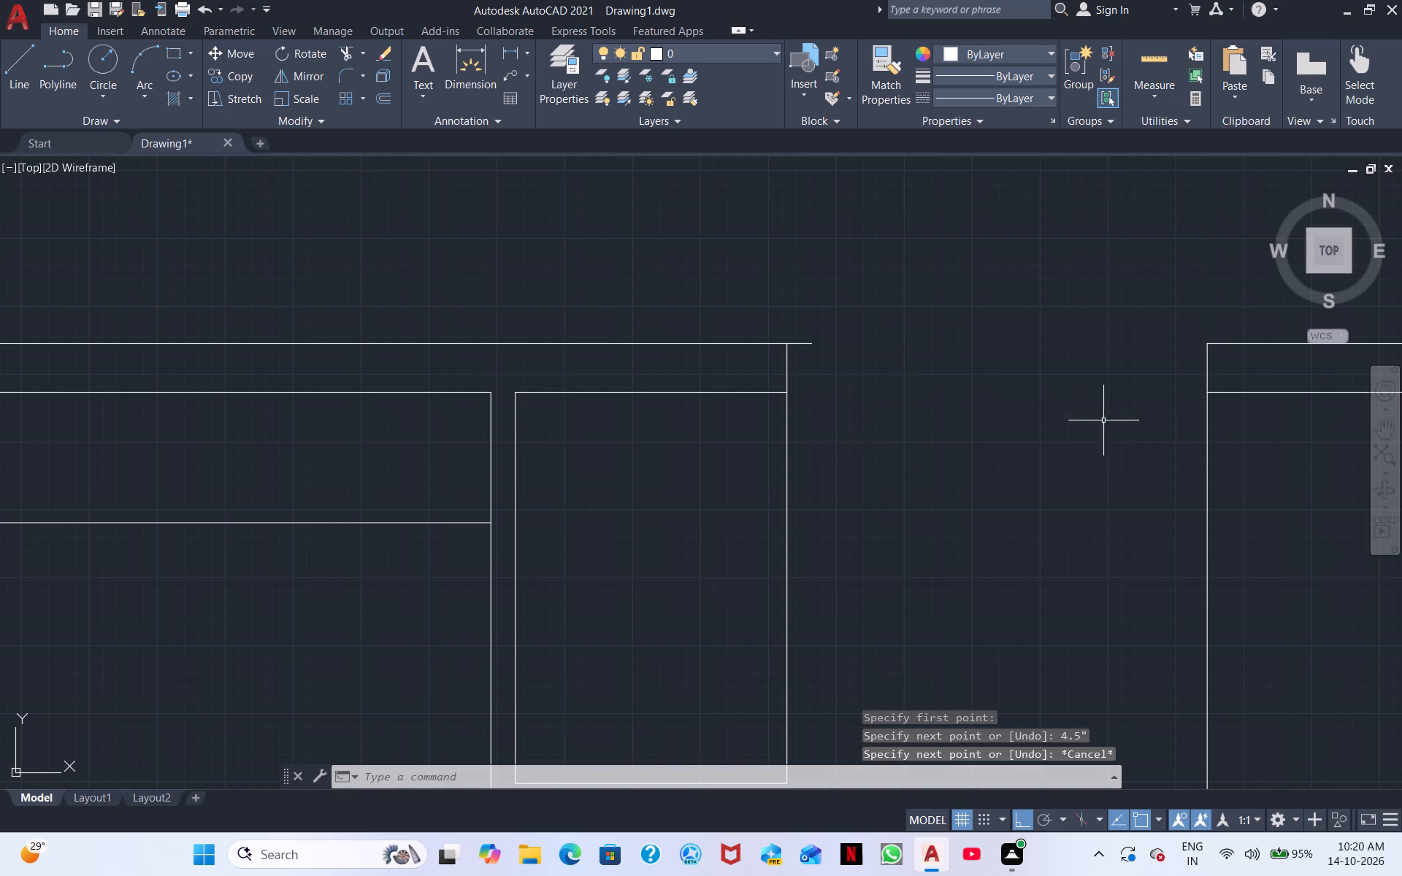
Move the plan's whole eastern half west so its northwest corner meets the east end of the 4.5" line.
middle_drag(1250, 491, 790, 0)
scroll(821, 89, down, 7)
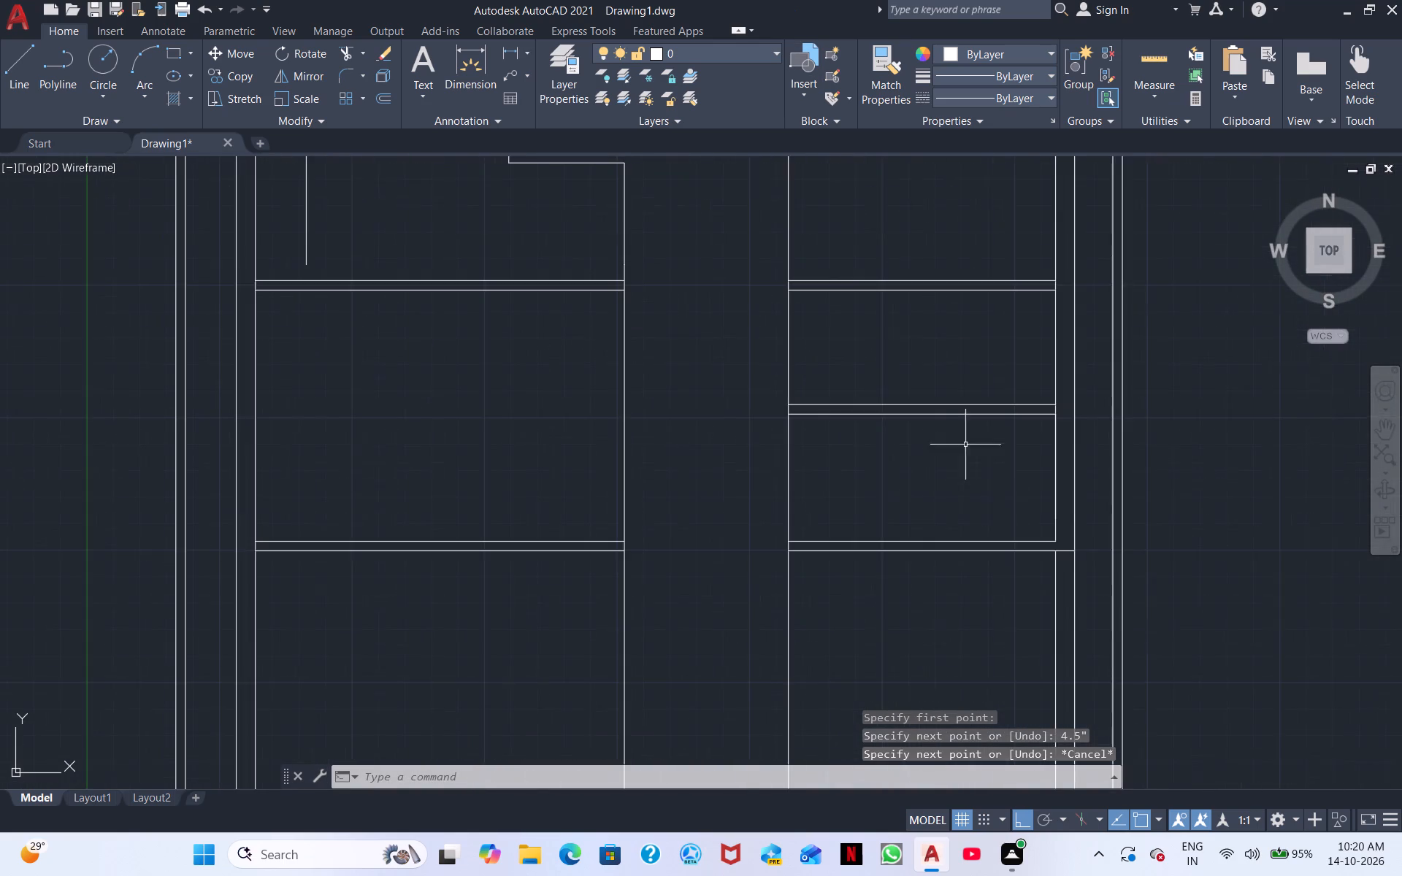
scroll(954, 404, up, 1)
middle_click(1033, 558)
scroll(1033, 558, down, 2)
middle_drag(1100, 700, 1065, 369)
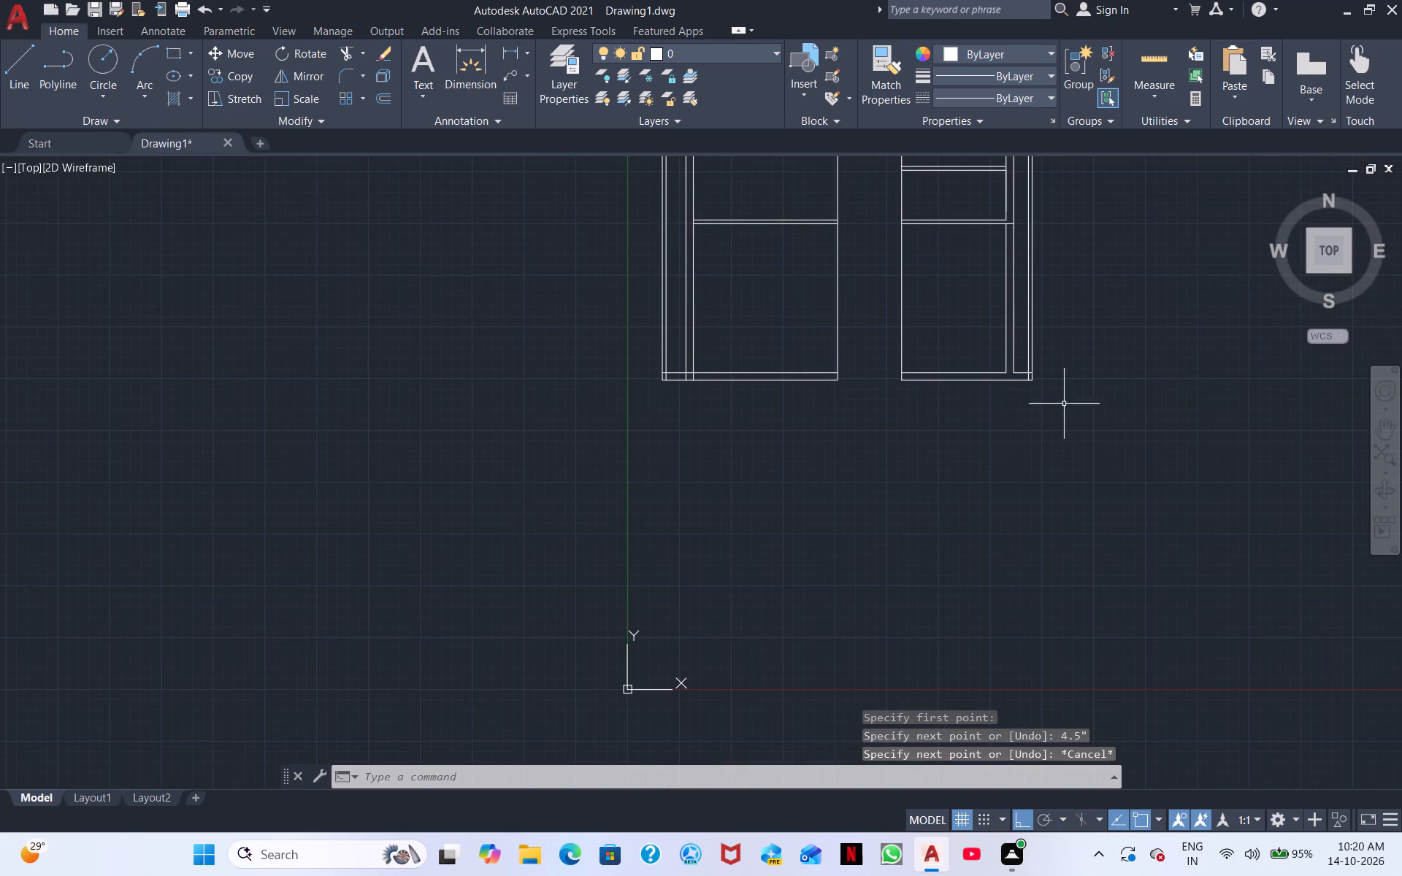
middle_drag(1064, 456, 1051, 599)
scroll(1051, 596, down, 1)
drag(1051, 600, 1019, 581)
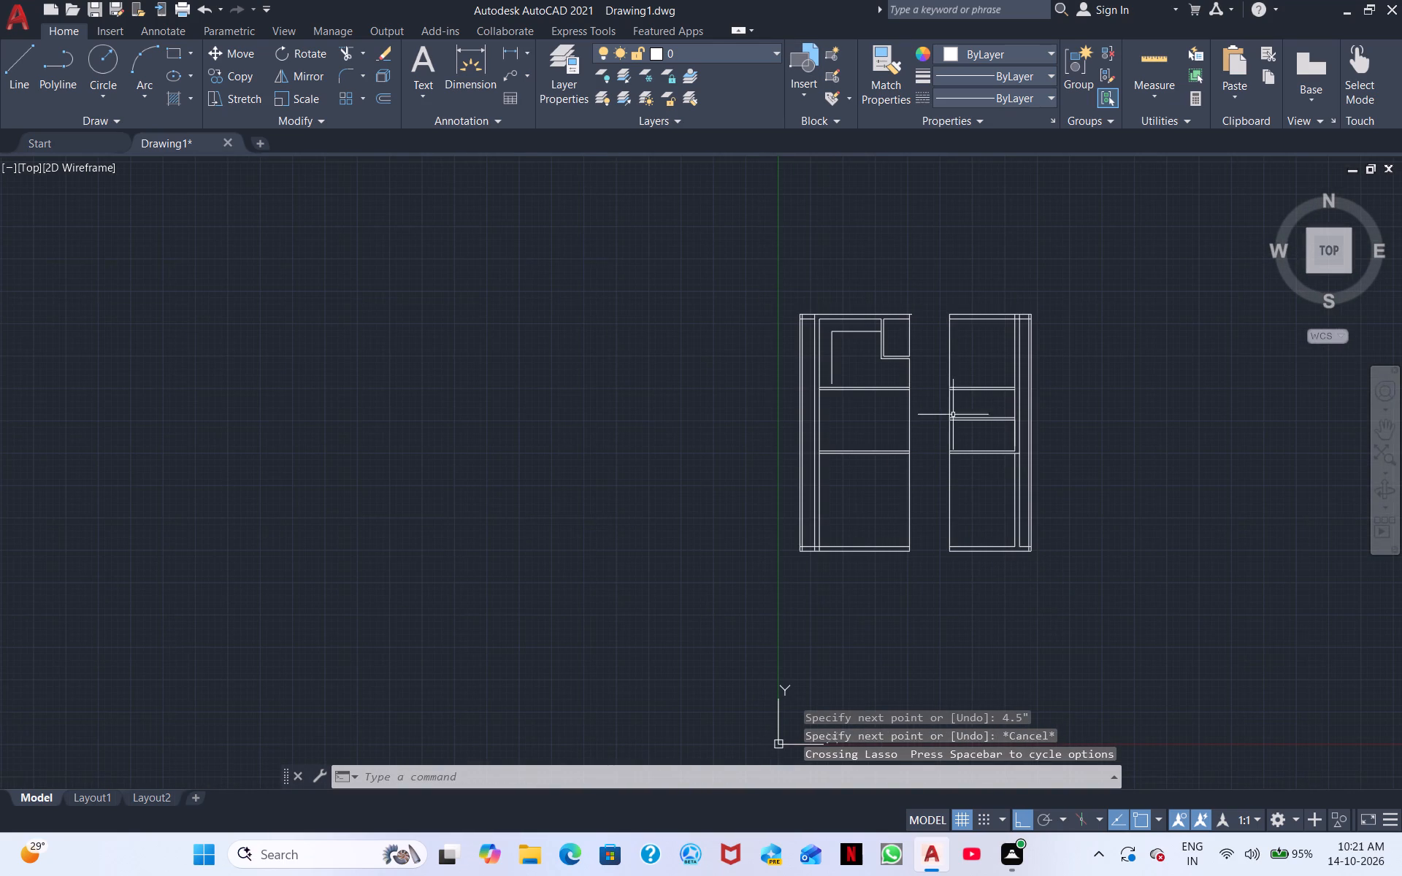
drag(1070, 626, 1067, 620)
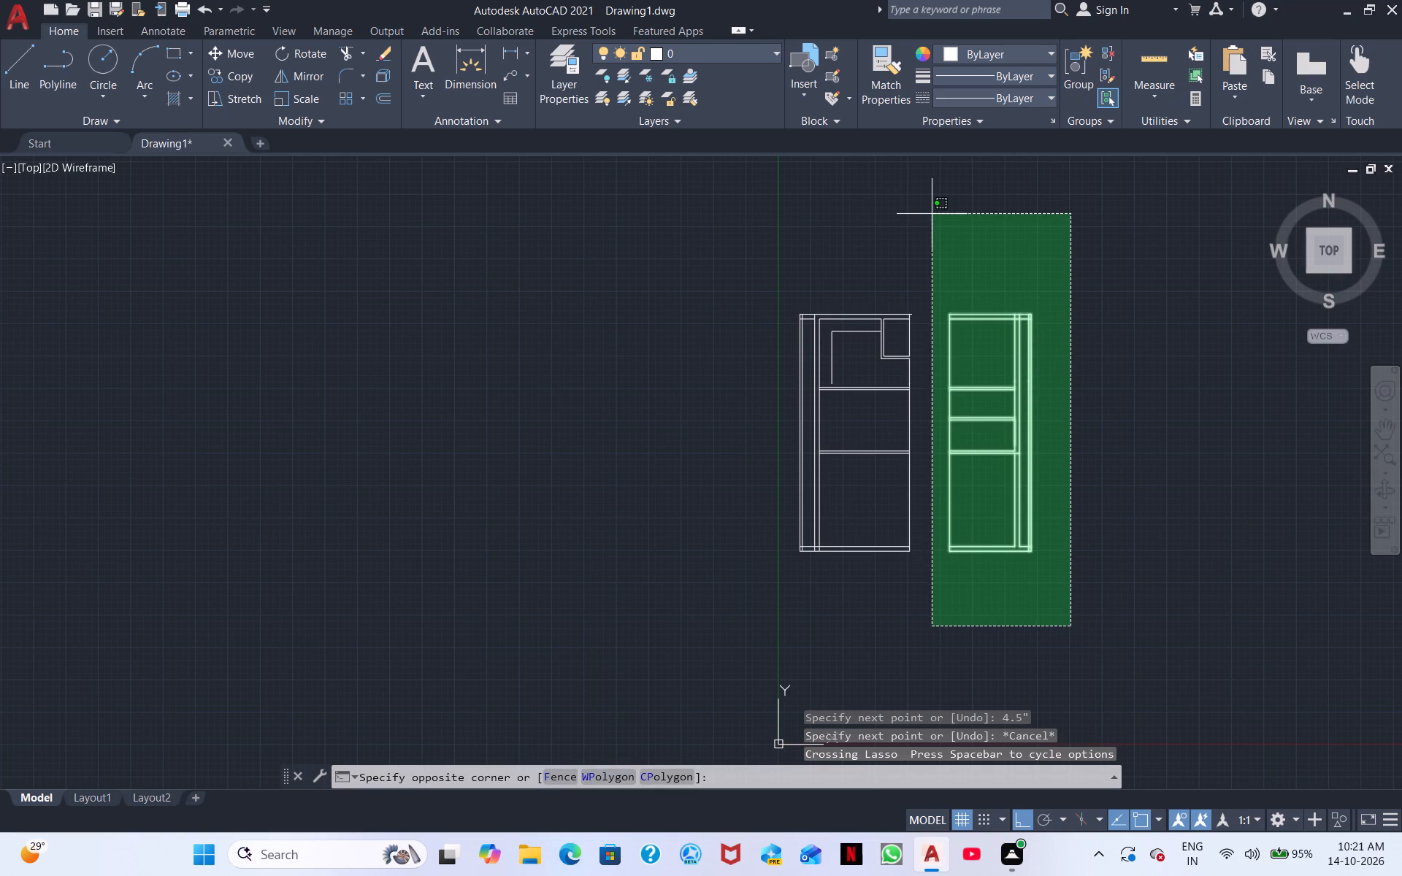
click(941, 226)
right_click(941, 227)
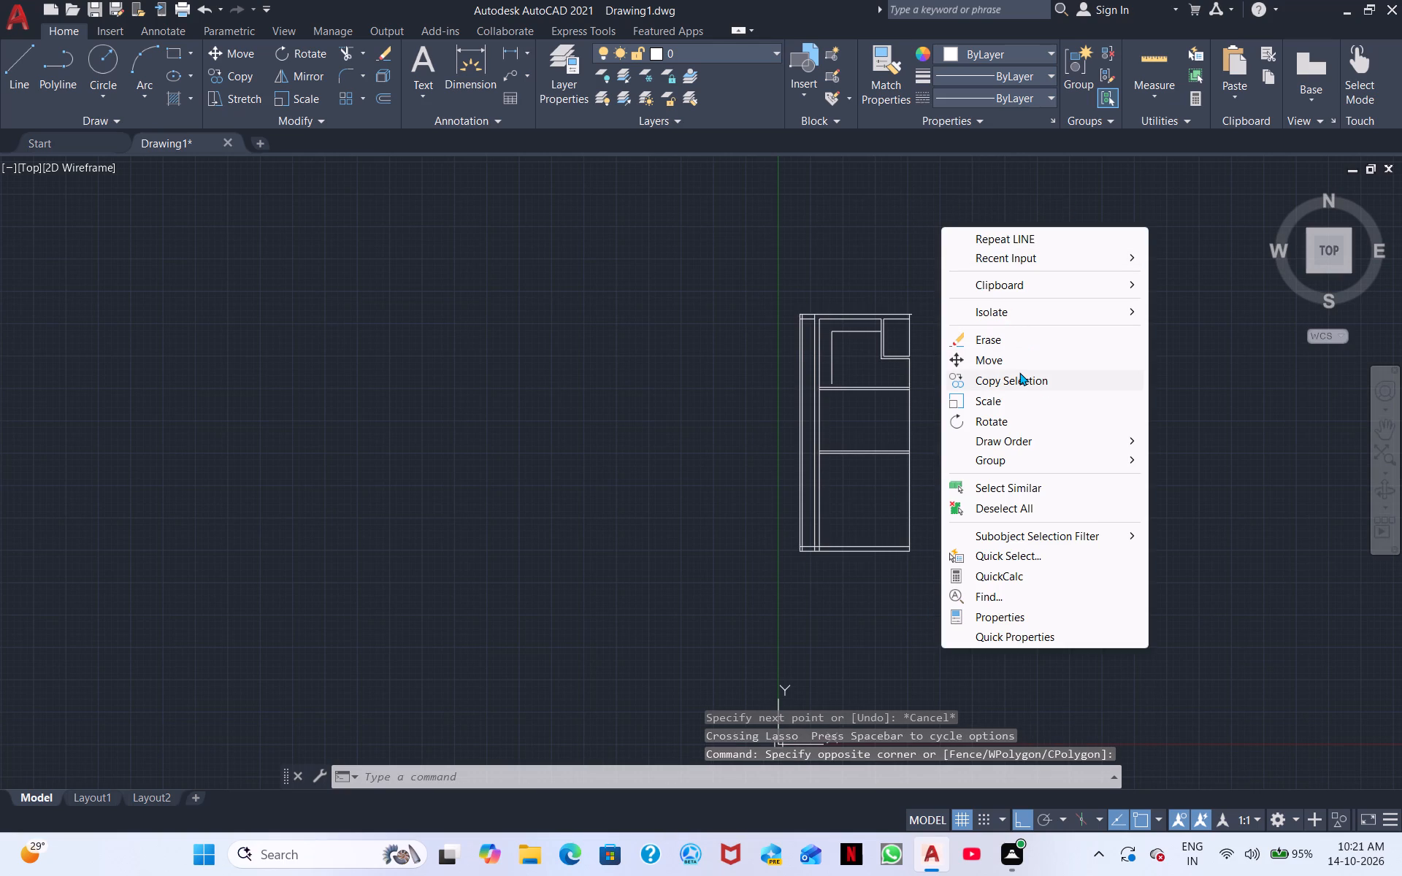
click(1019, 353)
scroll(1007, 336, up, 2)
middle_drag(1007, 334, 968, 481)
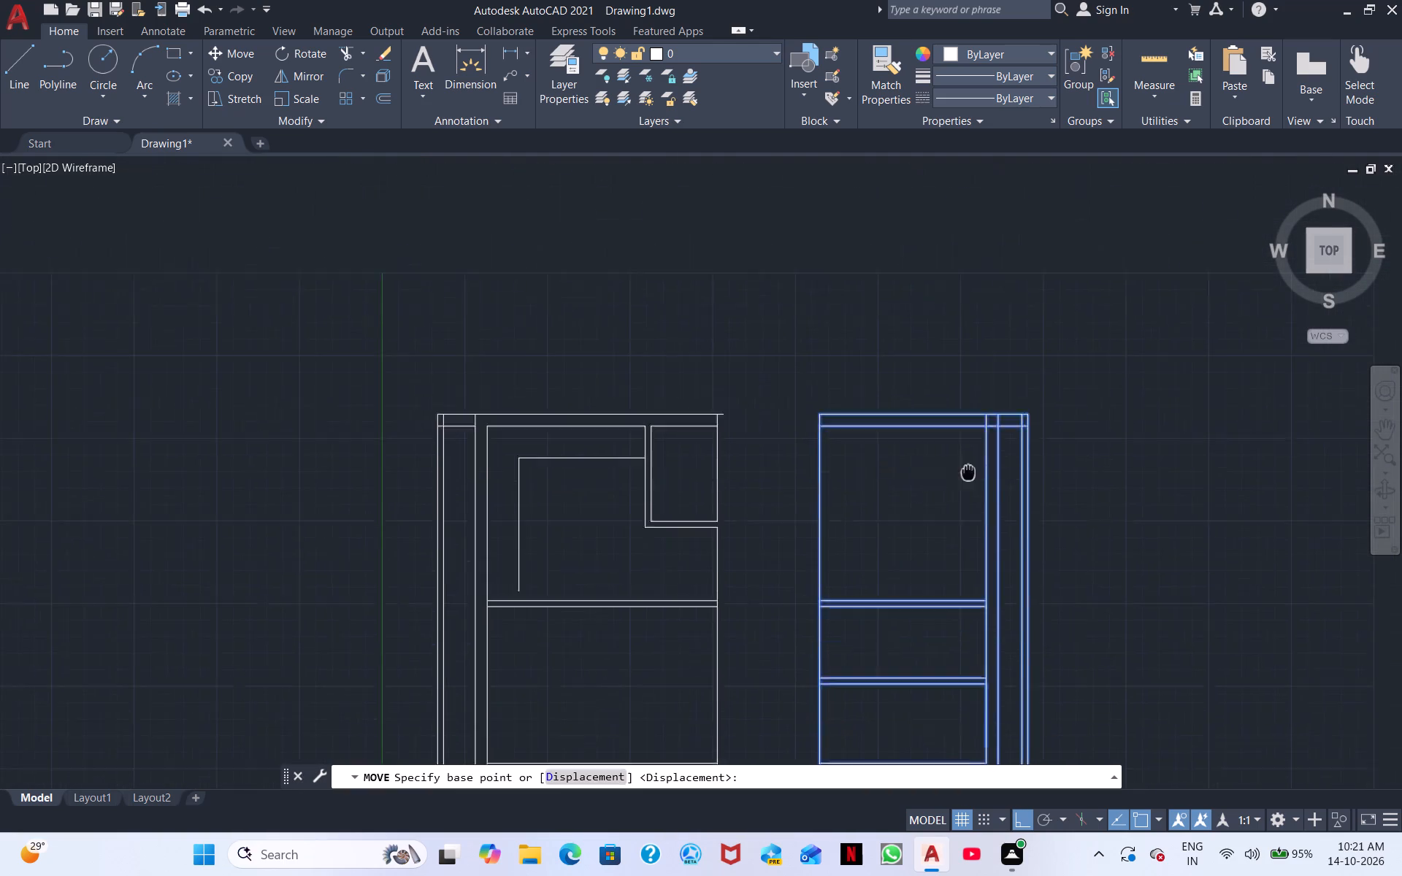
middle_drag(968, 481, 968, 512)
scroll(946, 485, up, 2)
scroll(548, 442, up, 3)
middle_drag(604, 420, 652, 418)
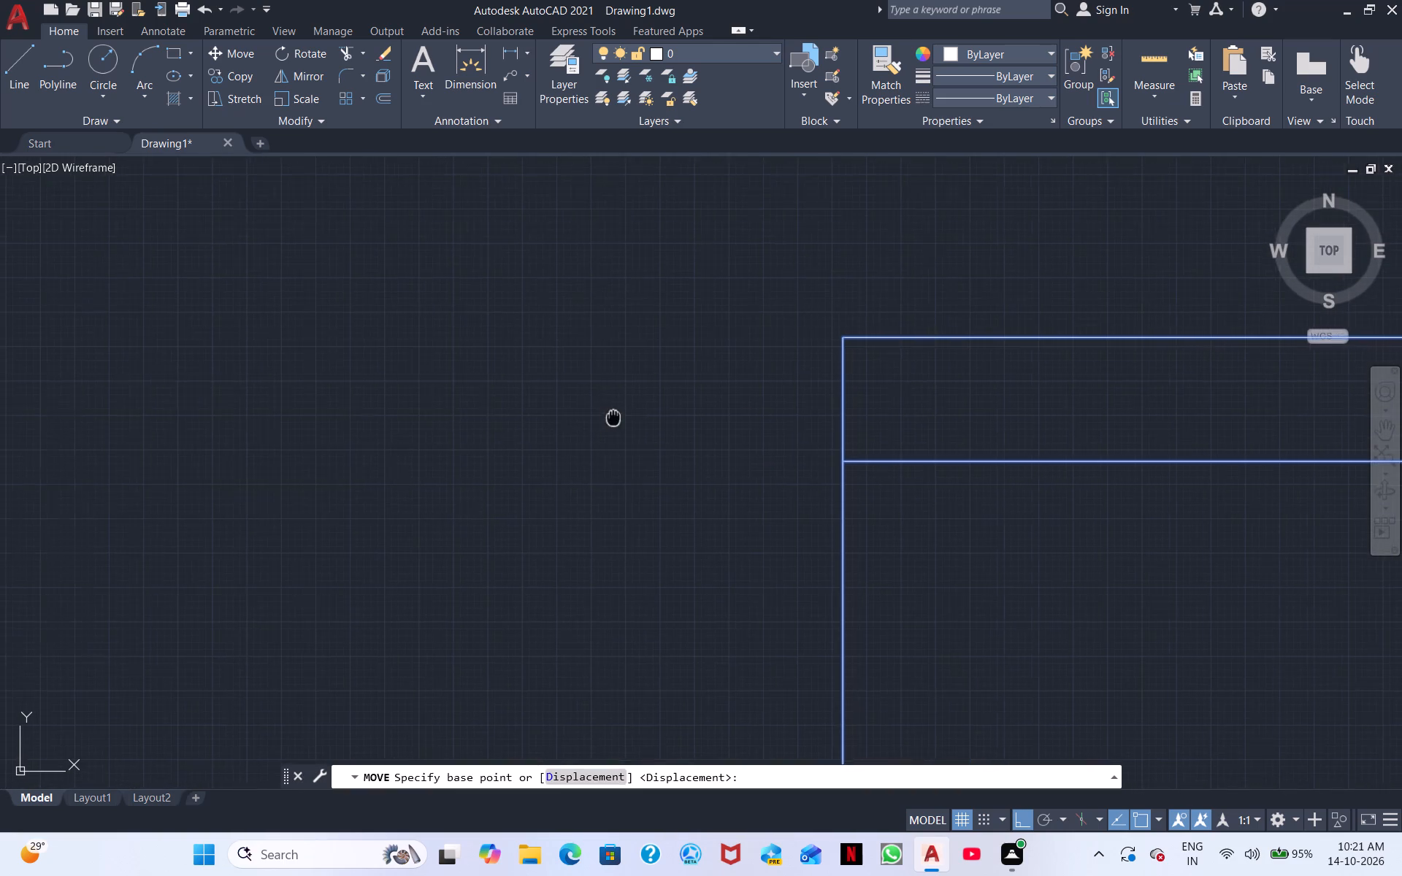
middle_drag(652, 418, 976, 477)
scroll(976, 477, down, 2)
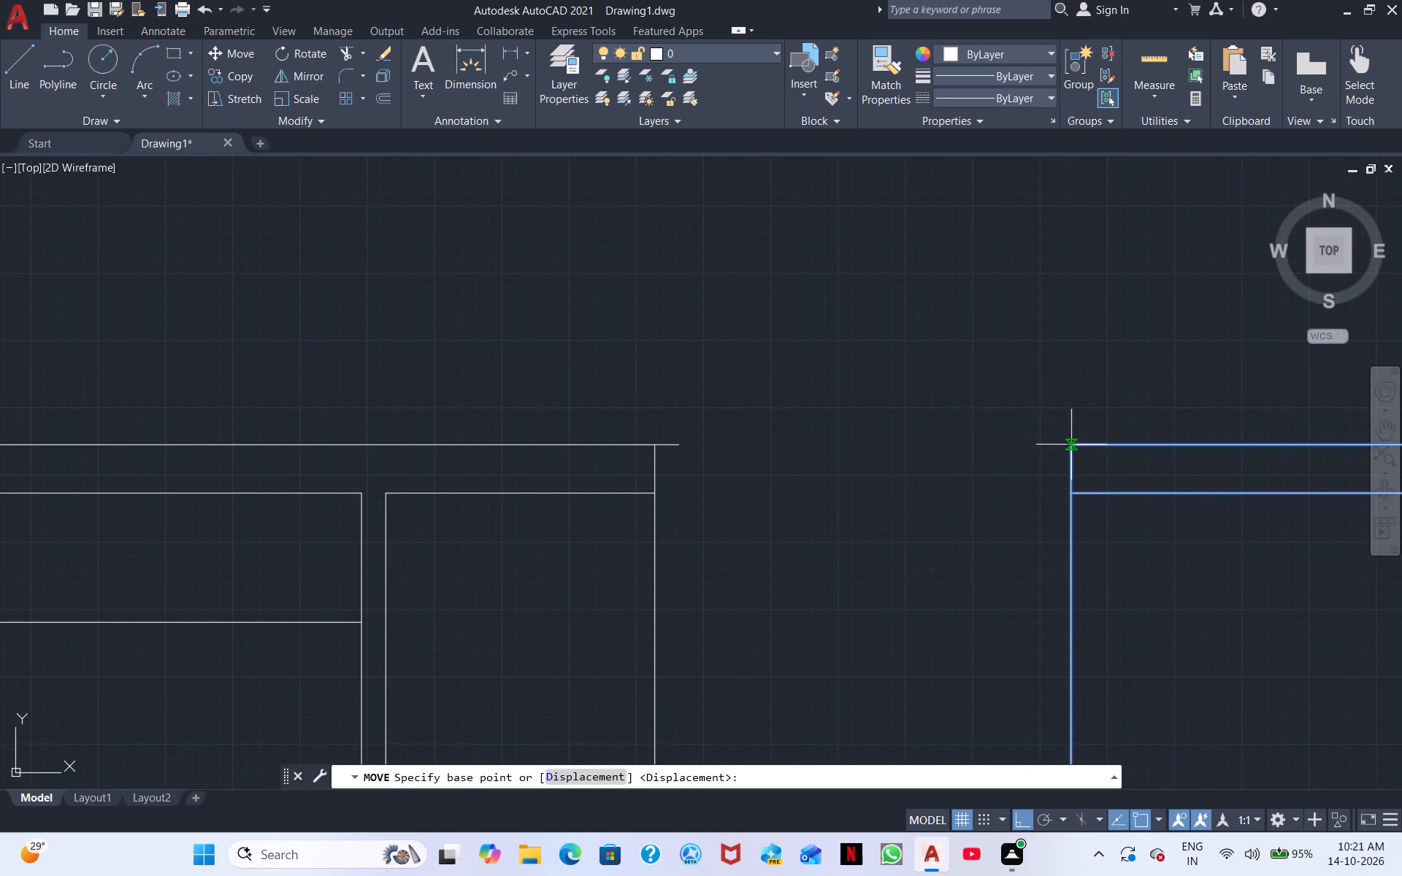
click(1070, 446)
click(675, 448)
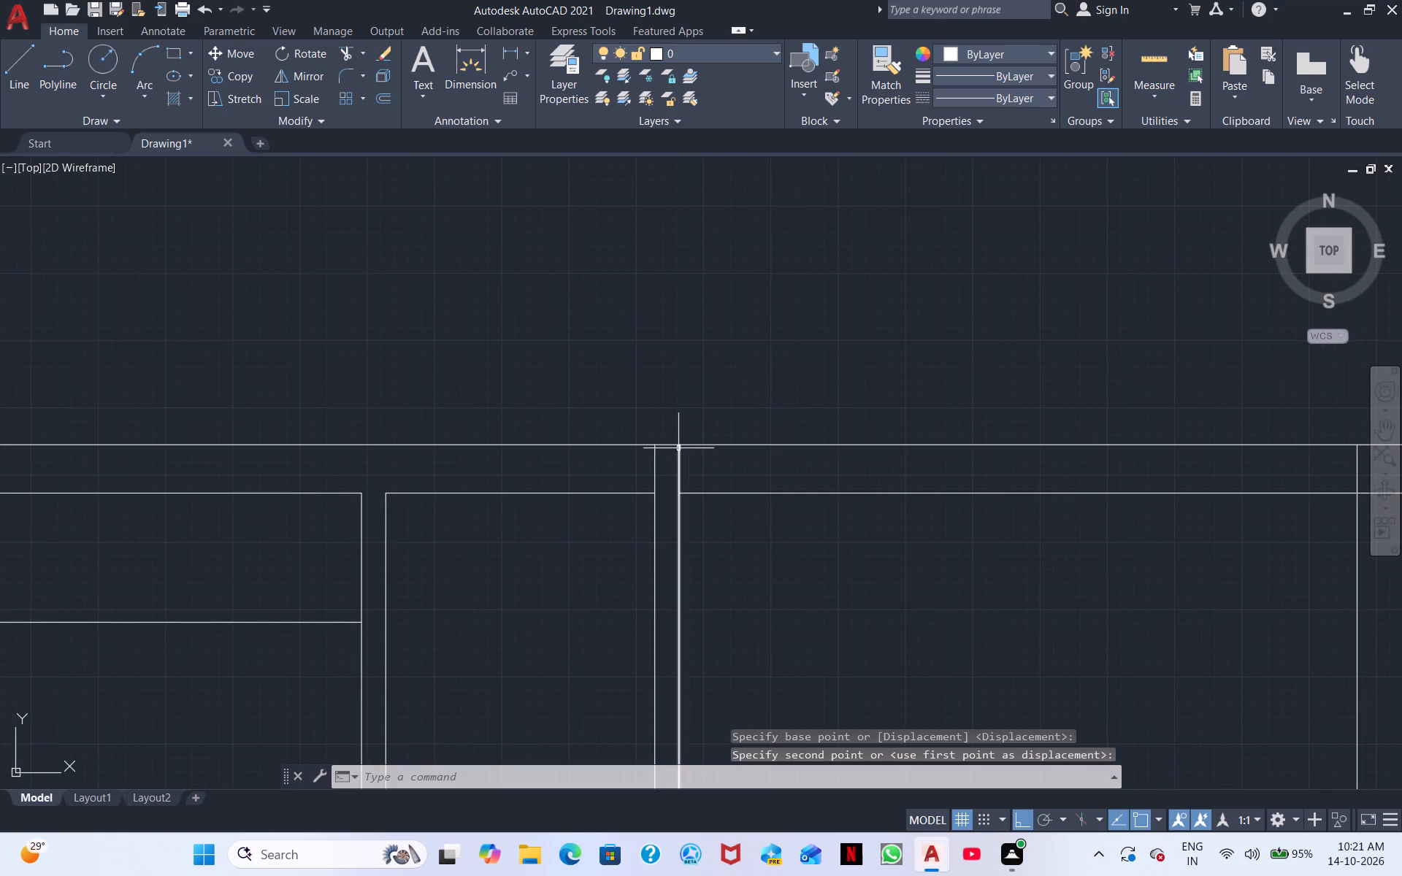
scroll(731, 445, down, 2)
middle_drag(948, 579, 801, 337)
scroll(800, 347, down, 1)
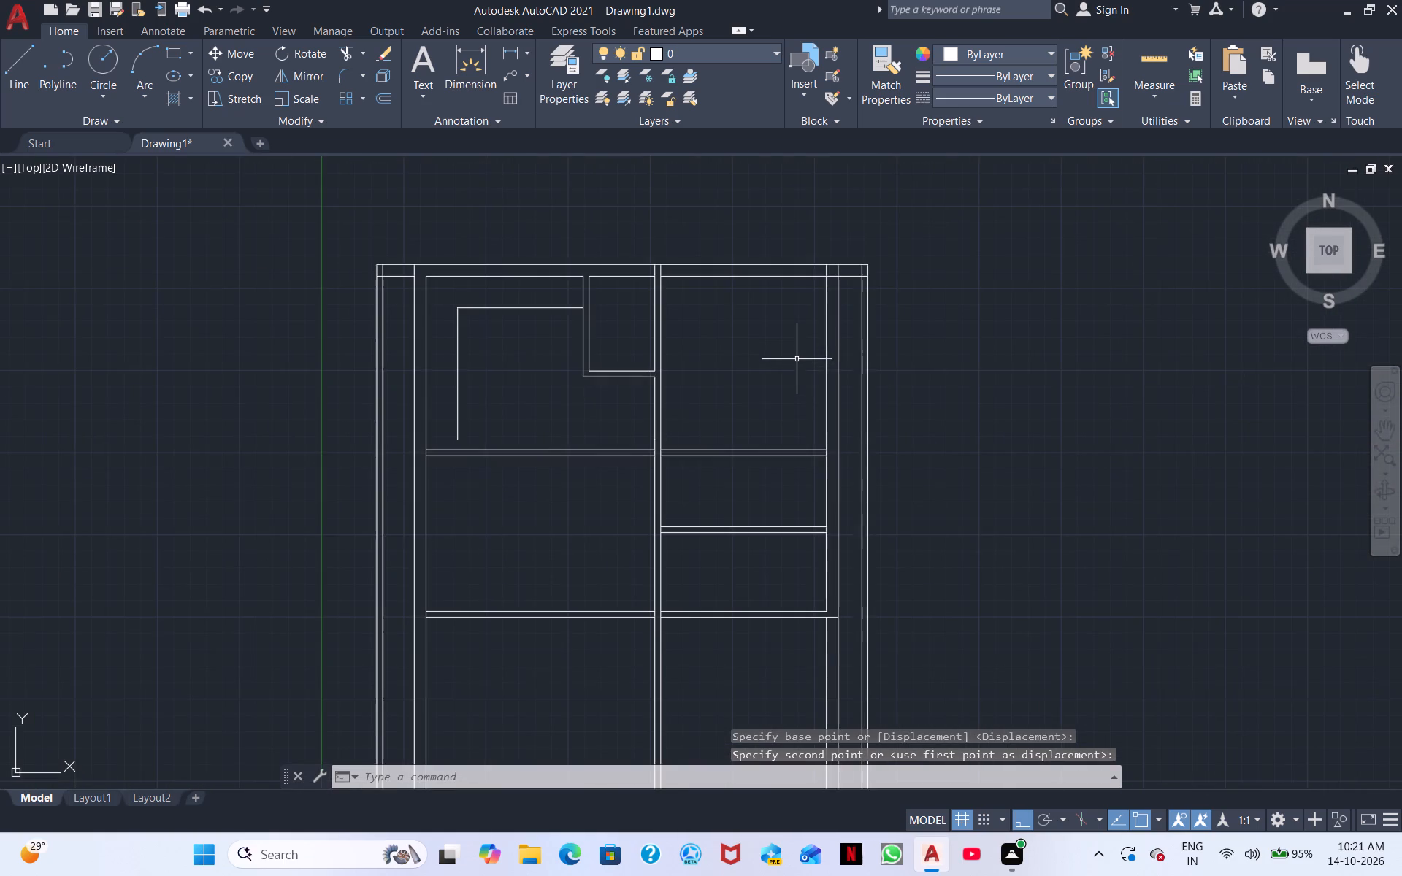
middle_drag(793, 366, 777, 427)
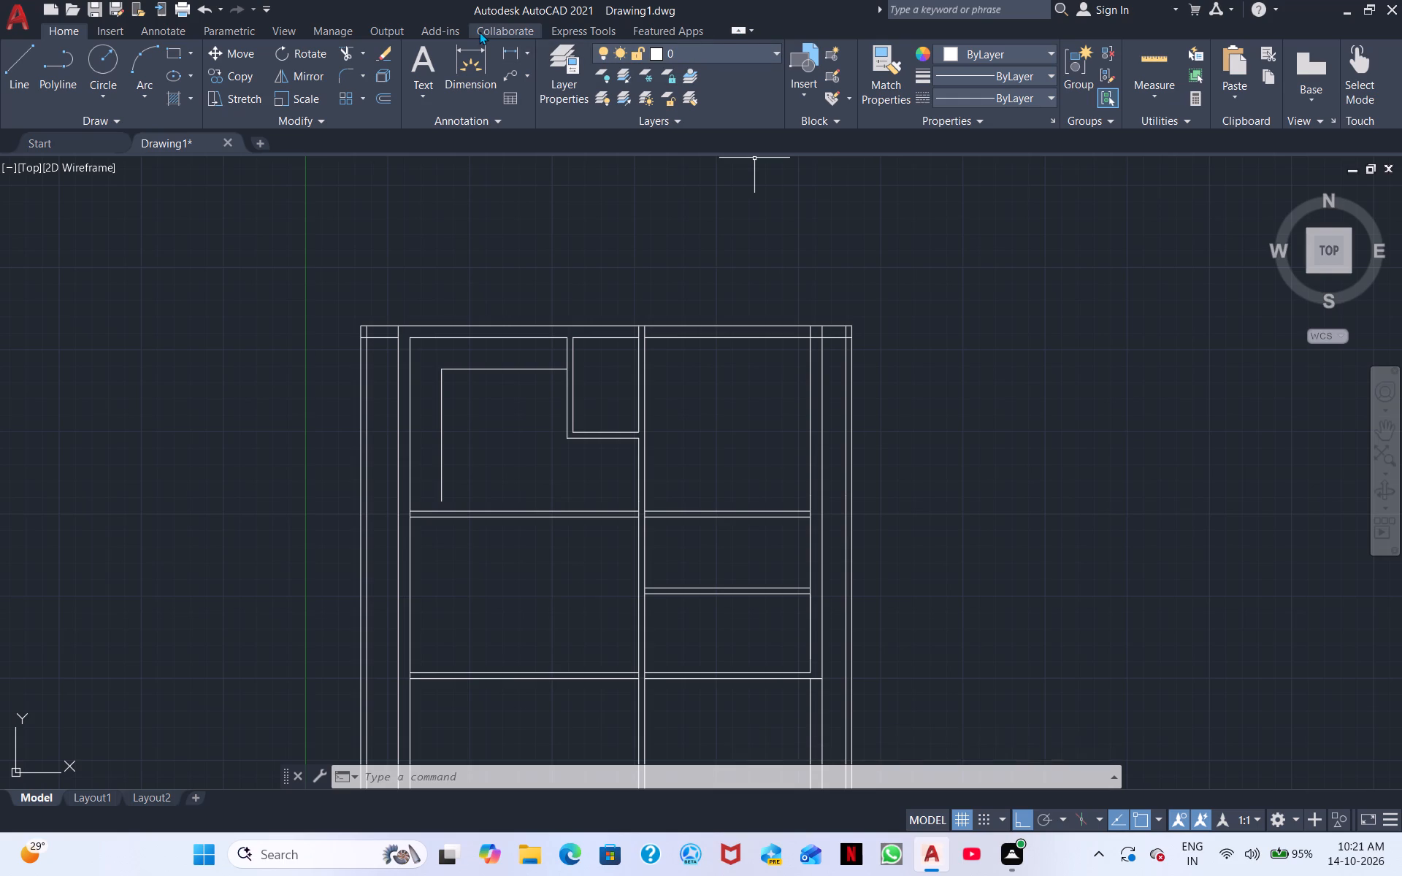
Measure the plan's overall width along the northern outer wall, from its northwest to its northeast outer corner.
drag(510, 49, 507, 58)
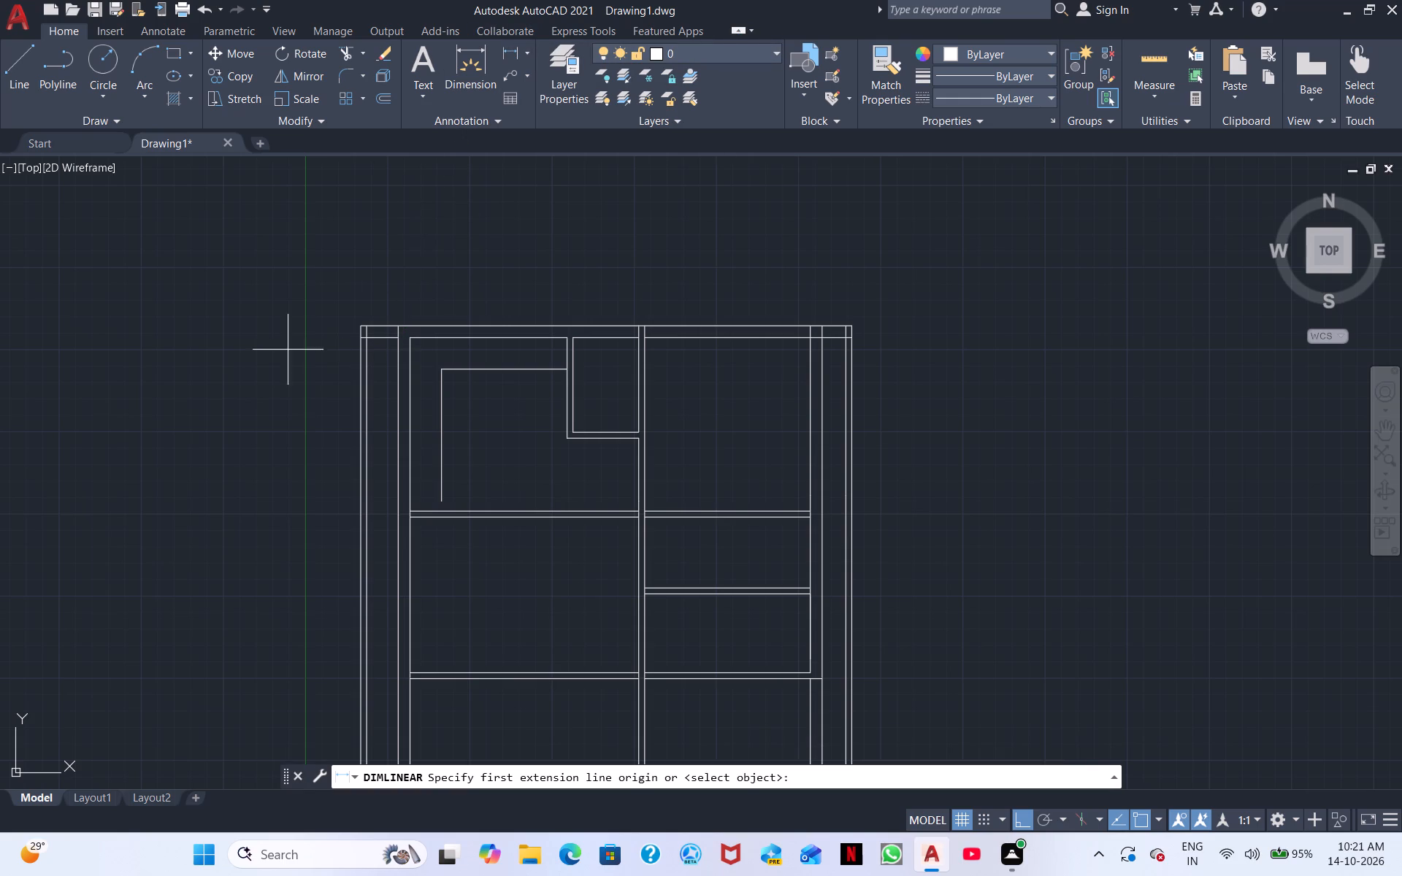
scroll(373, 318, up, 3)
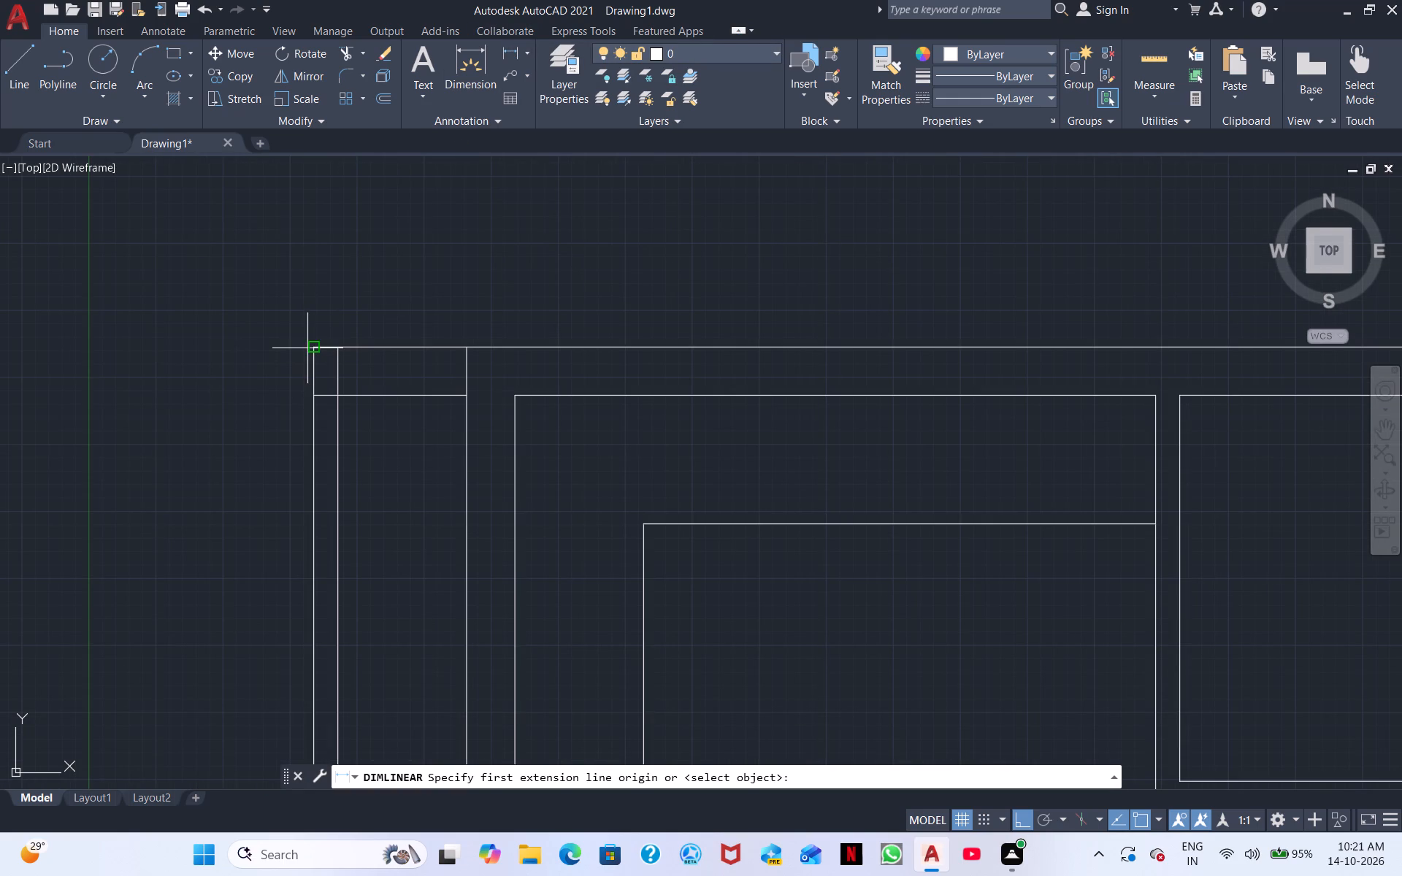
click(307, 347)
middle_drag(512, 337, 0, 209)
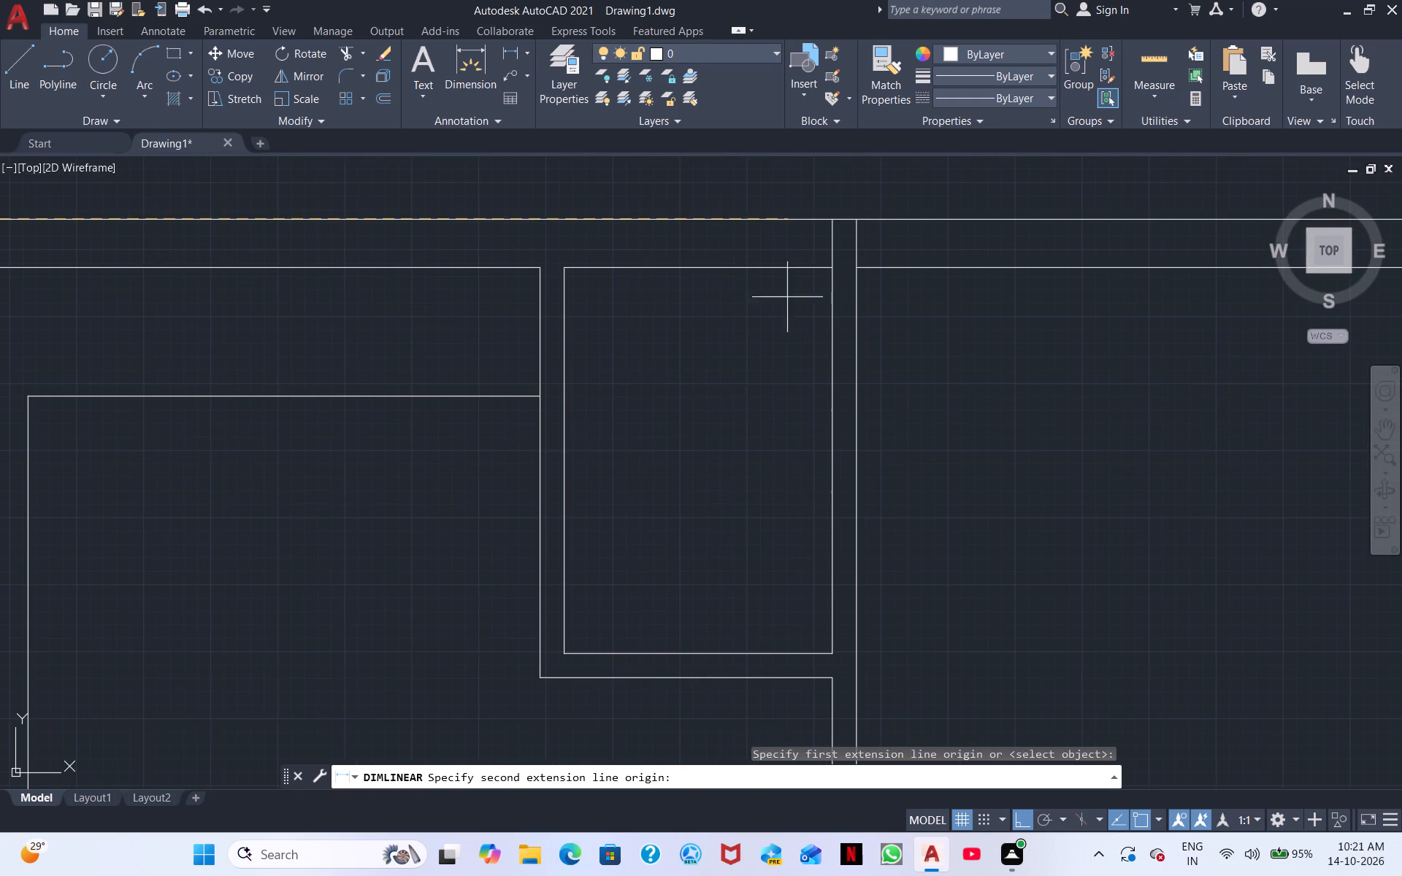
middle_drag(989, 261, 182, 290)
click(895, 249)
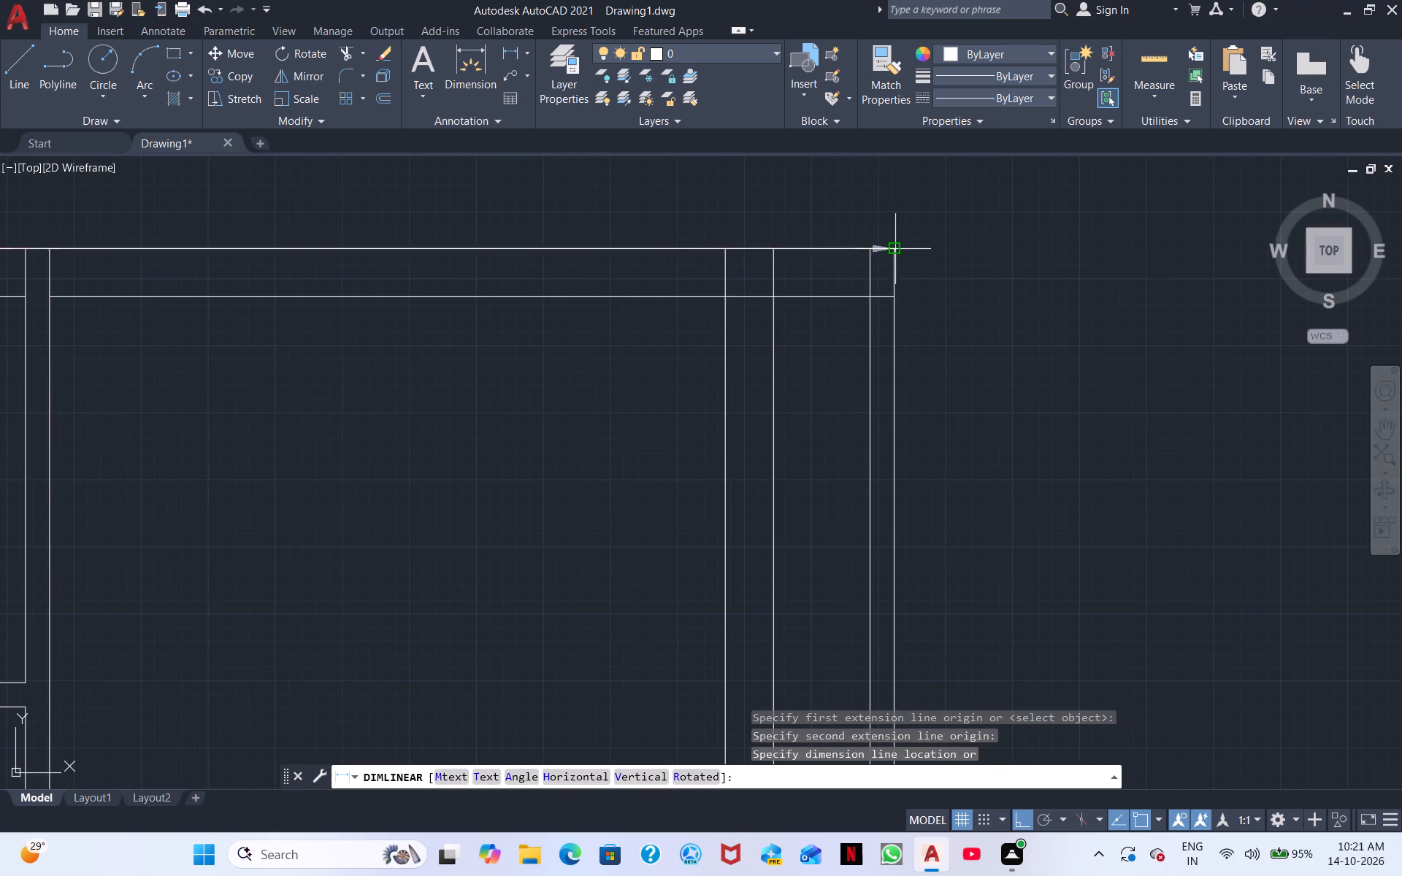
middle_drag(421, 193, 807, 264)
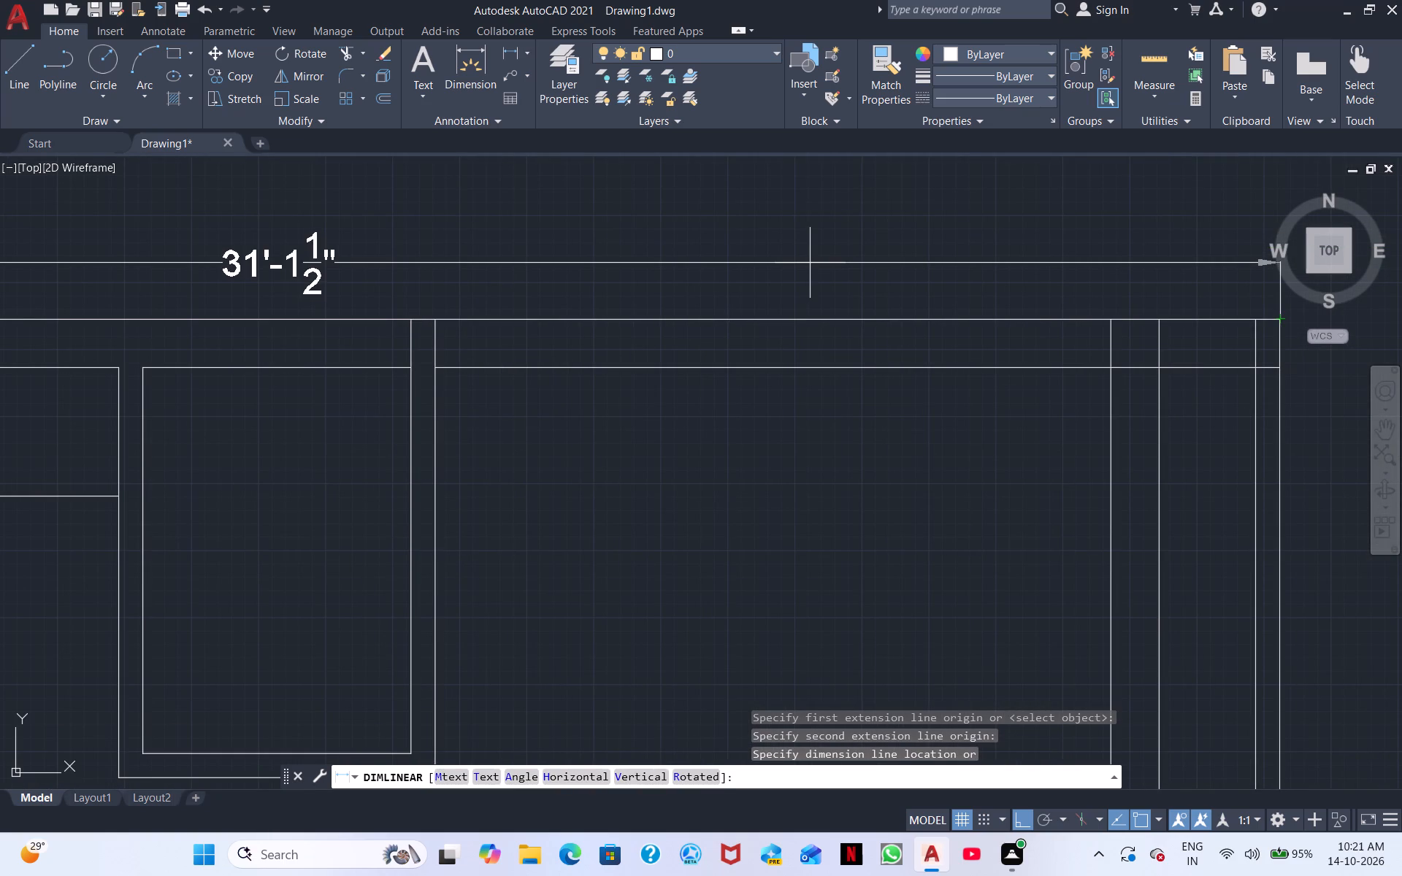
scroll(810, 263, down, 2)
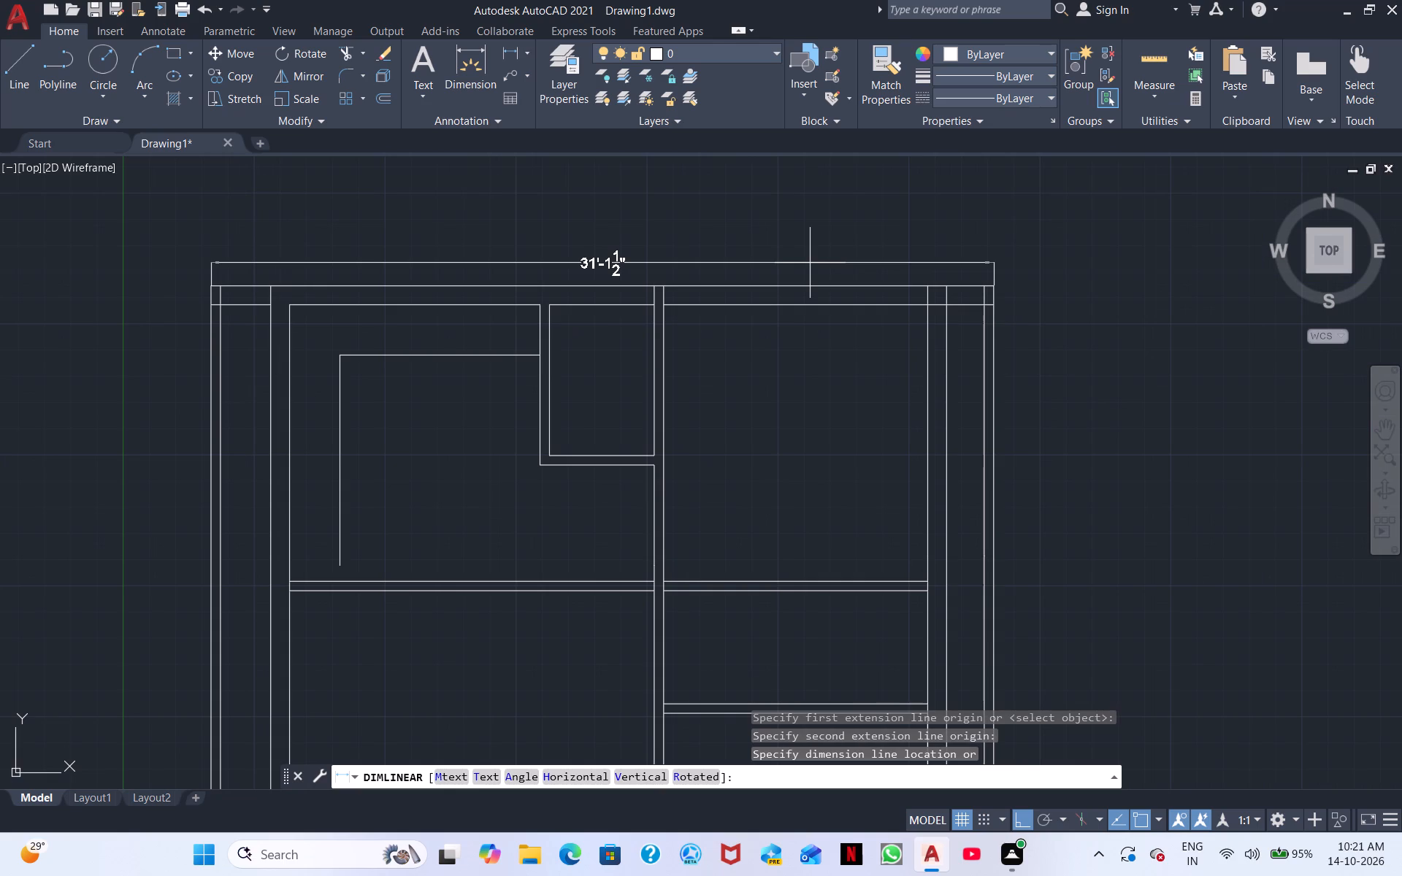
scroll(810, 263, up, 2)
scroll(810, 263, down, 1)
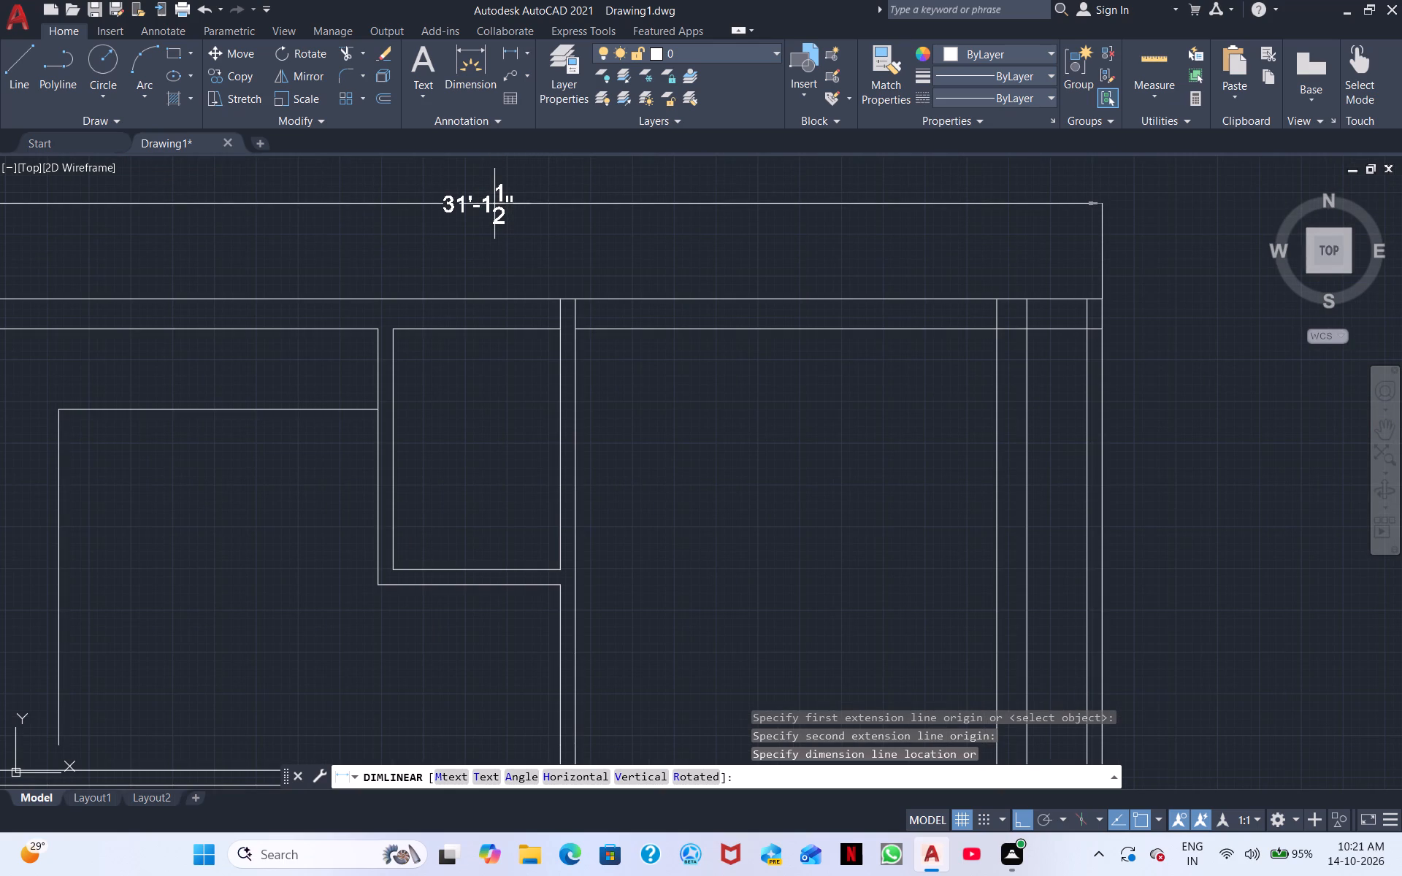
right_click(535, 207)
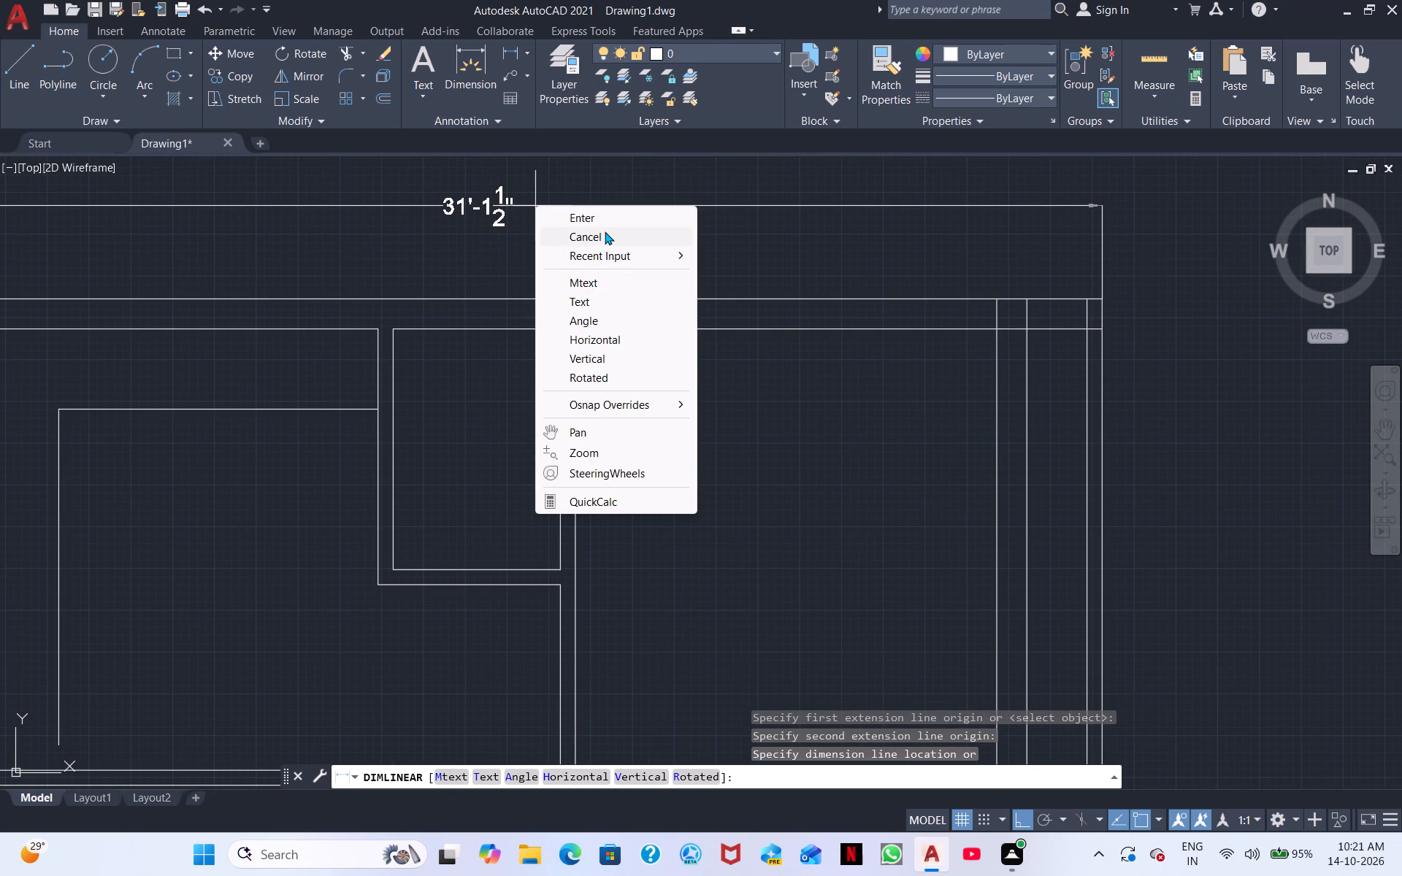
click(604, 232)
Extend both lines of the southernmost interior cross wall across the gap at the central wall.
scroll(600, 234, down, 2)
middle_drag(729, 377, 682, 214)
scroll(682, 214, down, 1)
scroll(682, 214, up, 1)
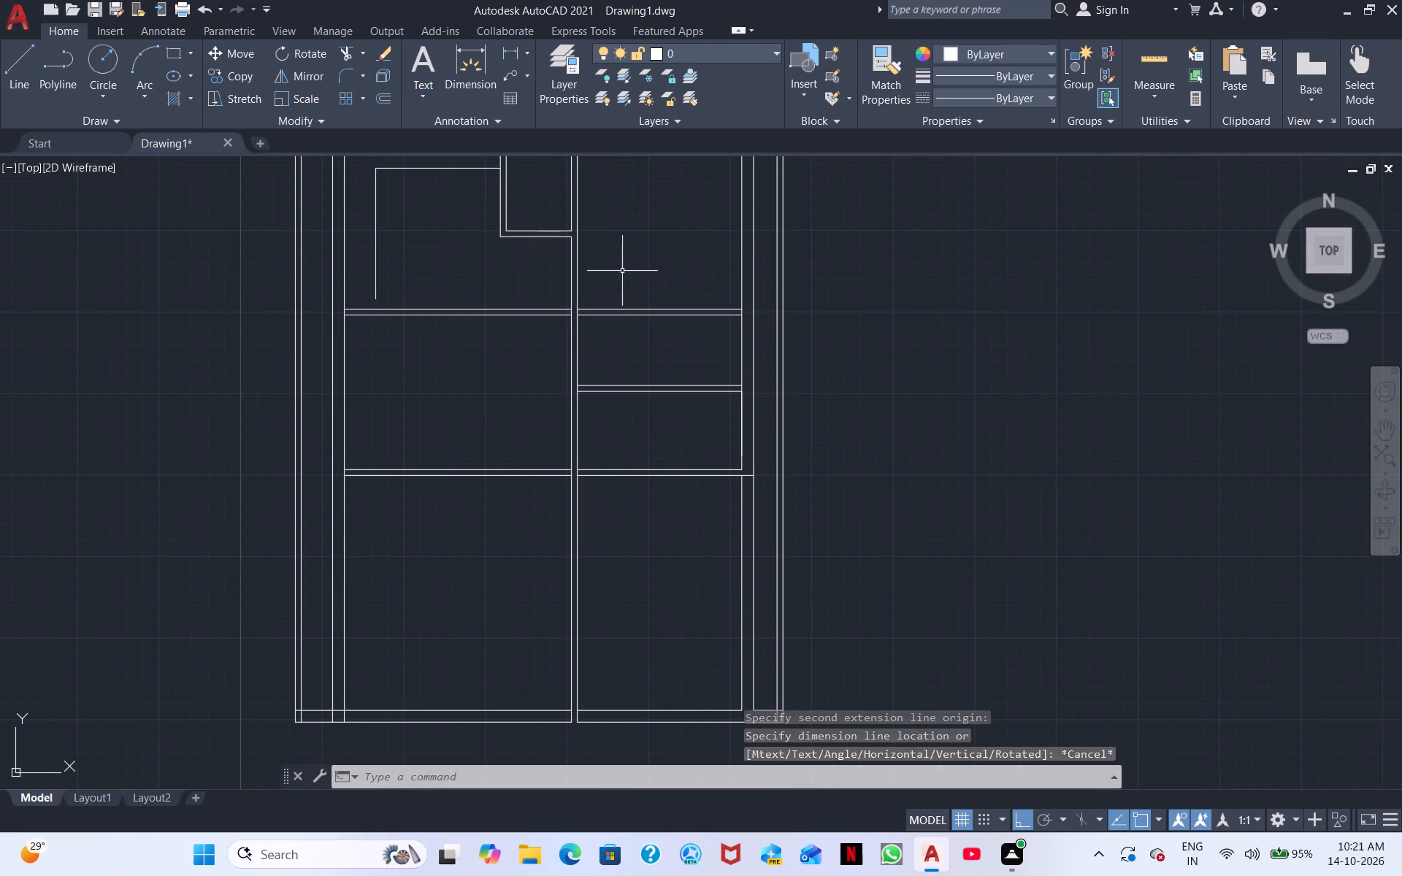
middle_click(615, 283)
scroll(614, 272, up, 3)
scroll(615, 272, down, 3)
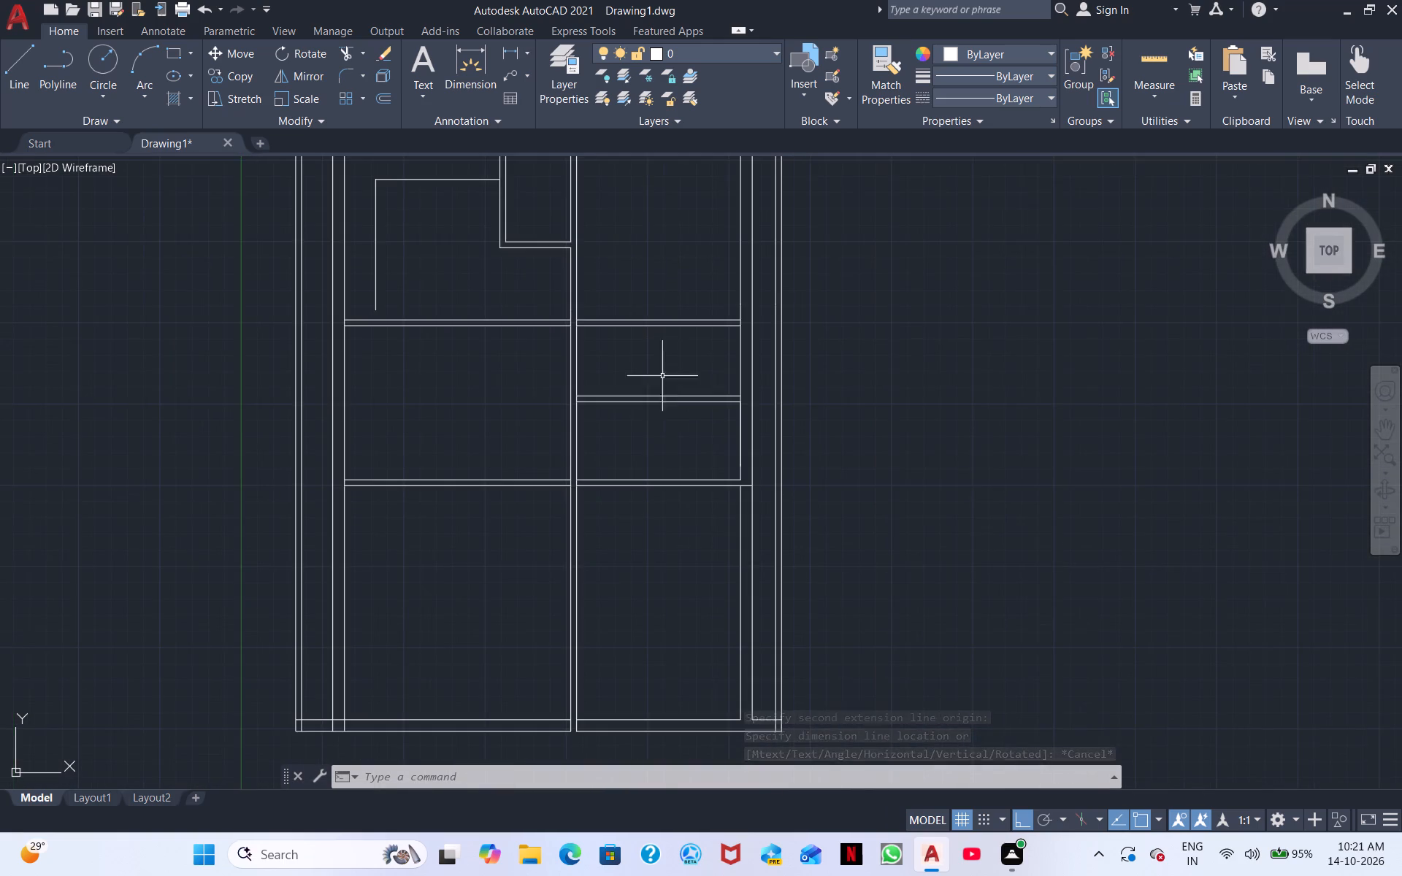
middle_drag(673, 415, 613, 187)
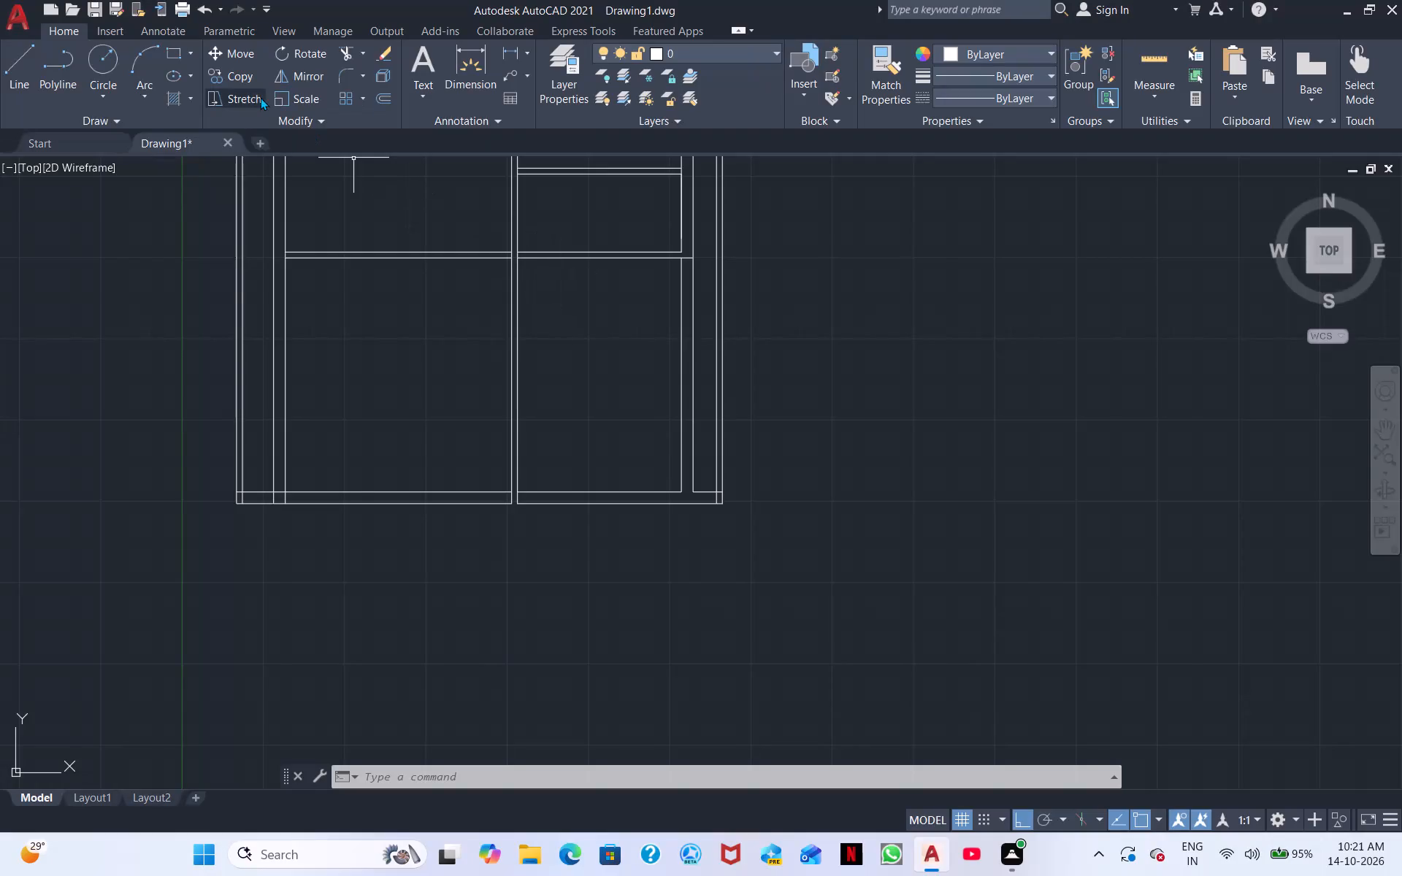
click(345, 50)
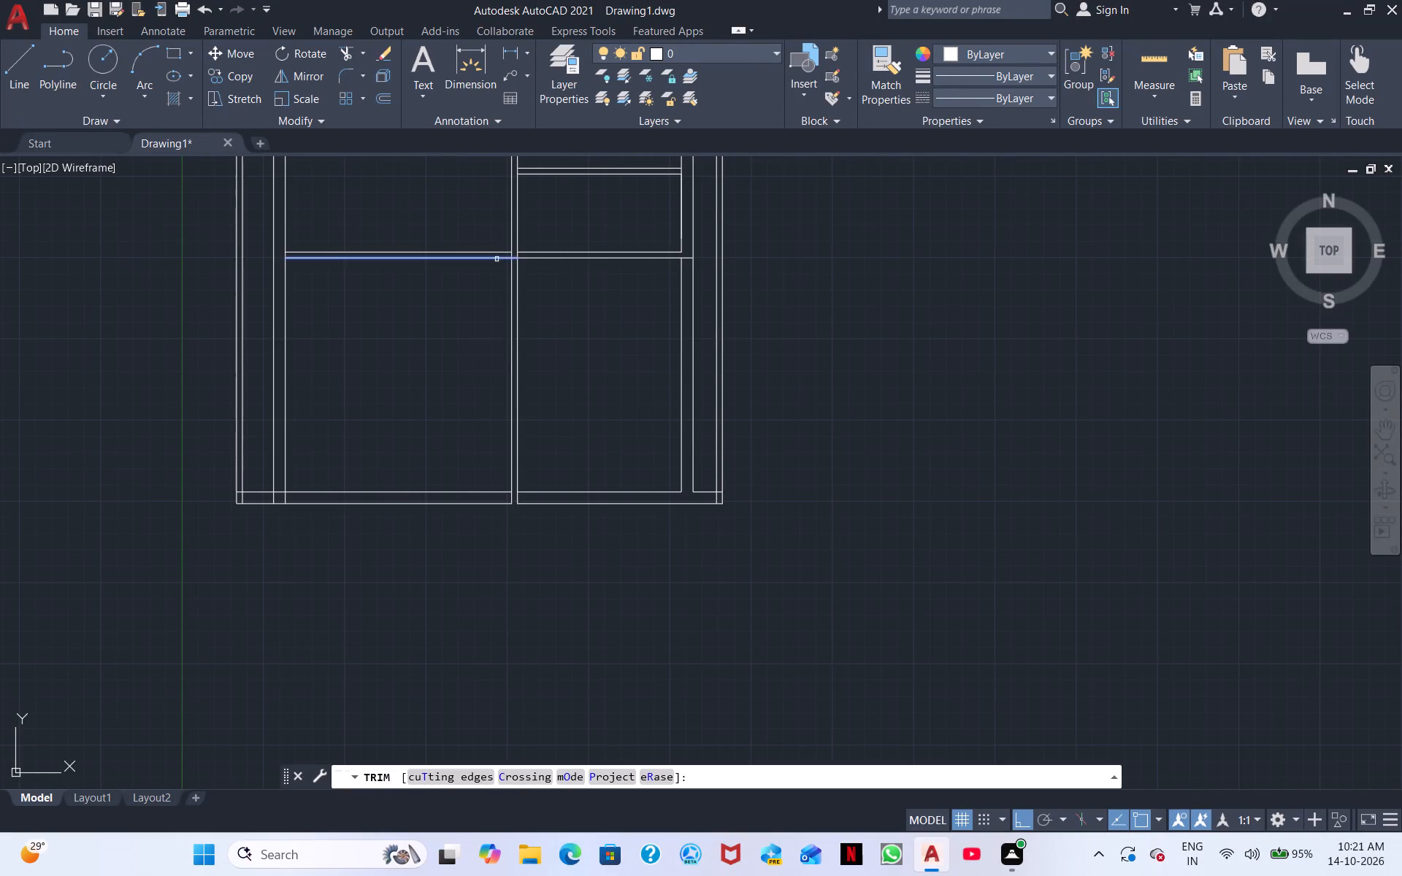
shift+click(505, 250)
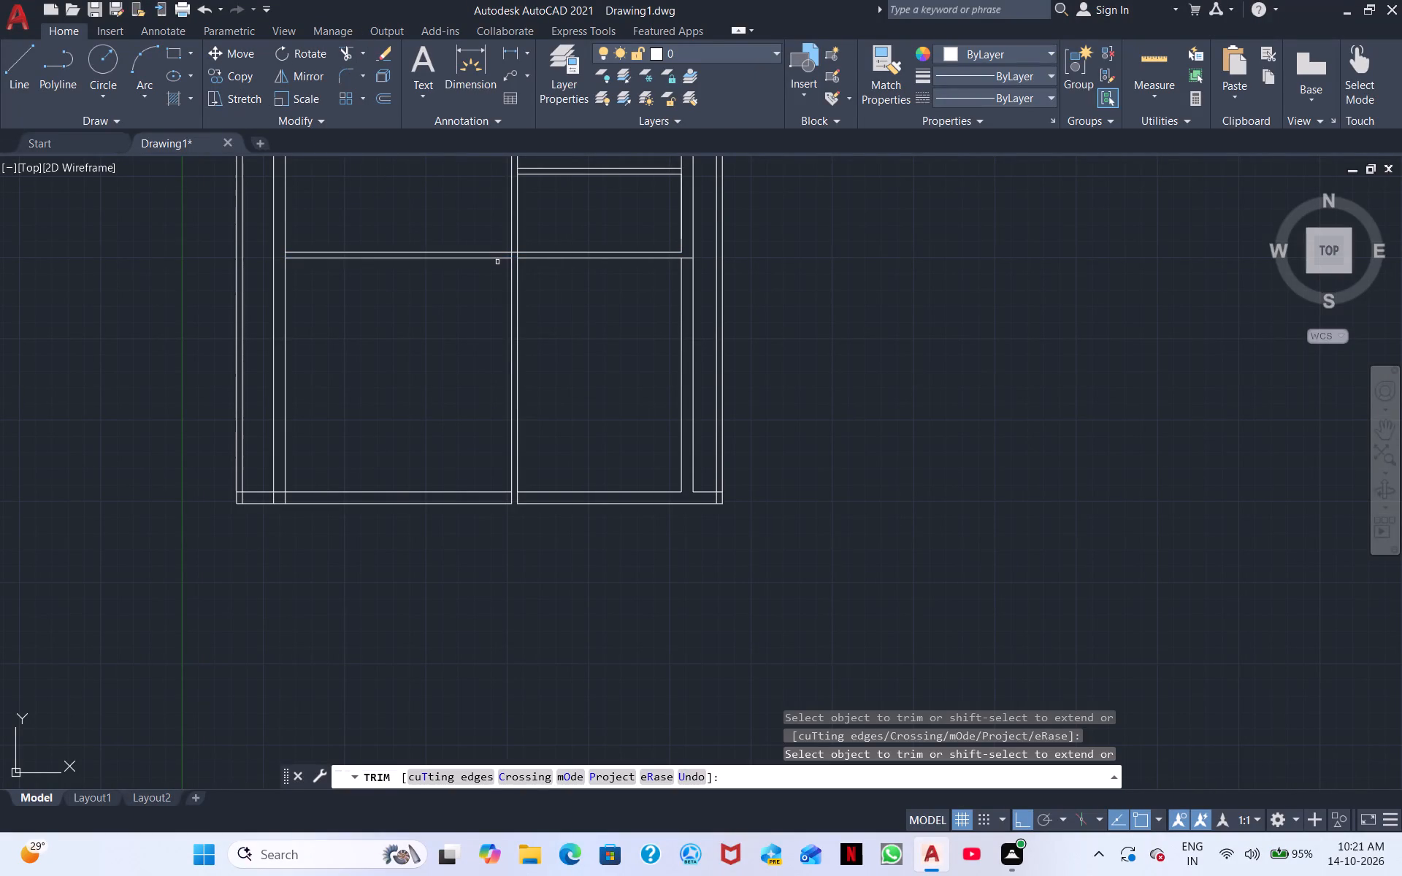
shift+click(505, 255)
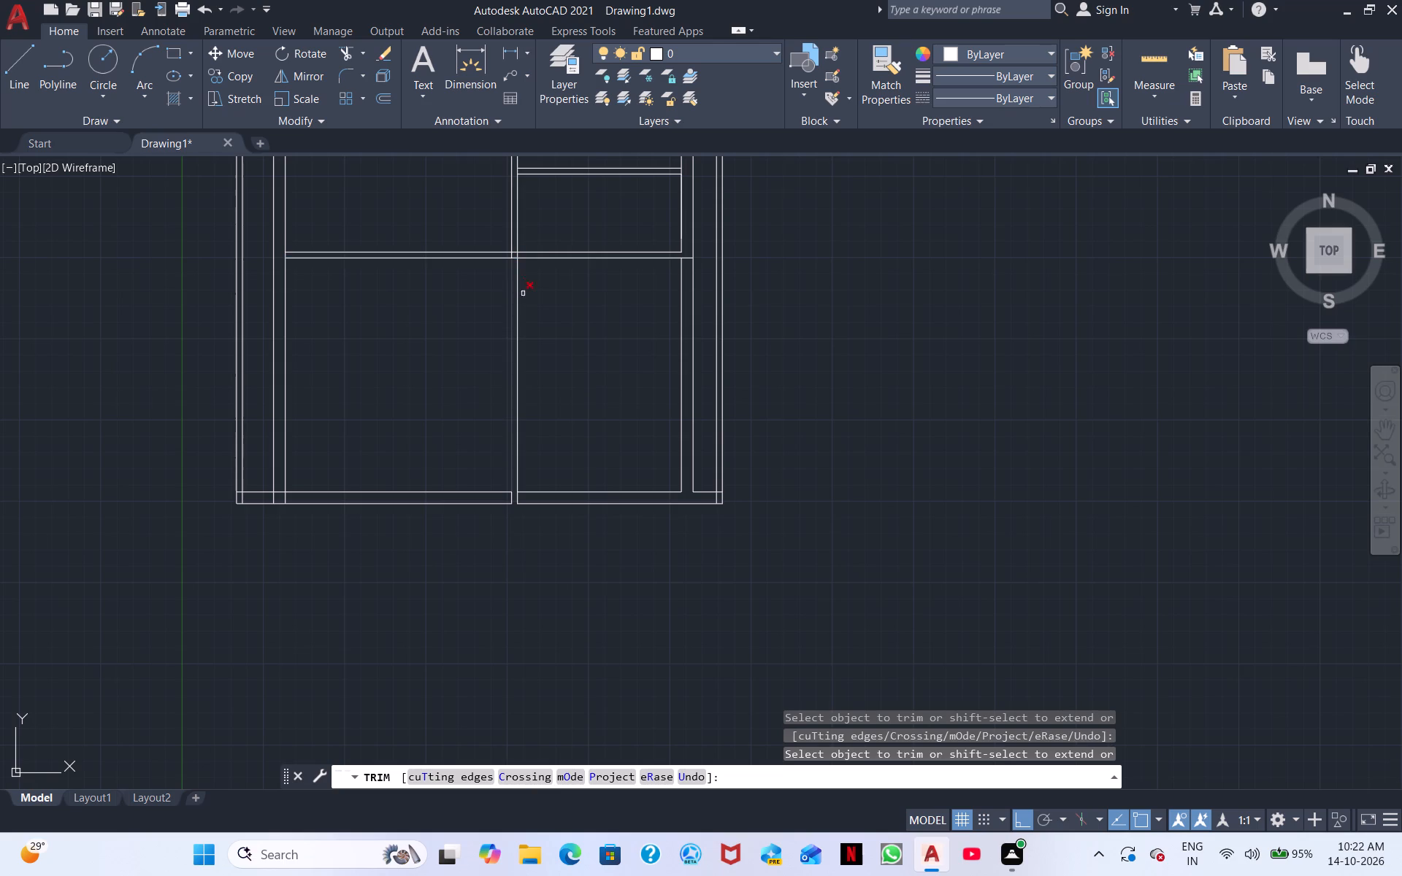
Trim the central wall's two lines south of that cross wall, plus the cross wall's short stub inside the eastern wall.
drag(532, 296, 475, 307)
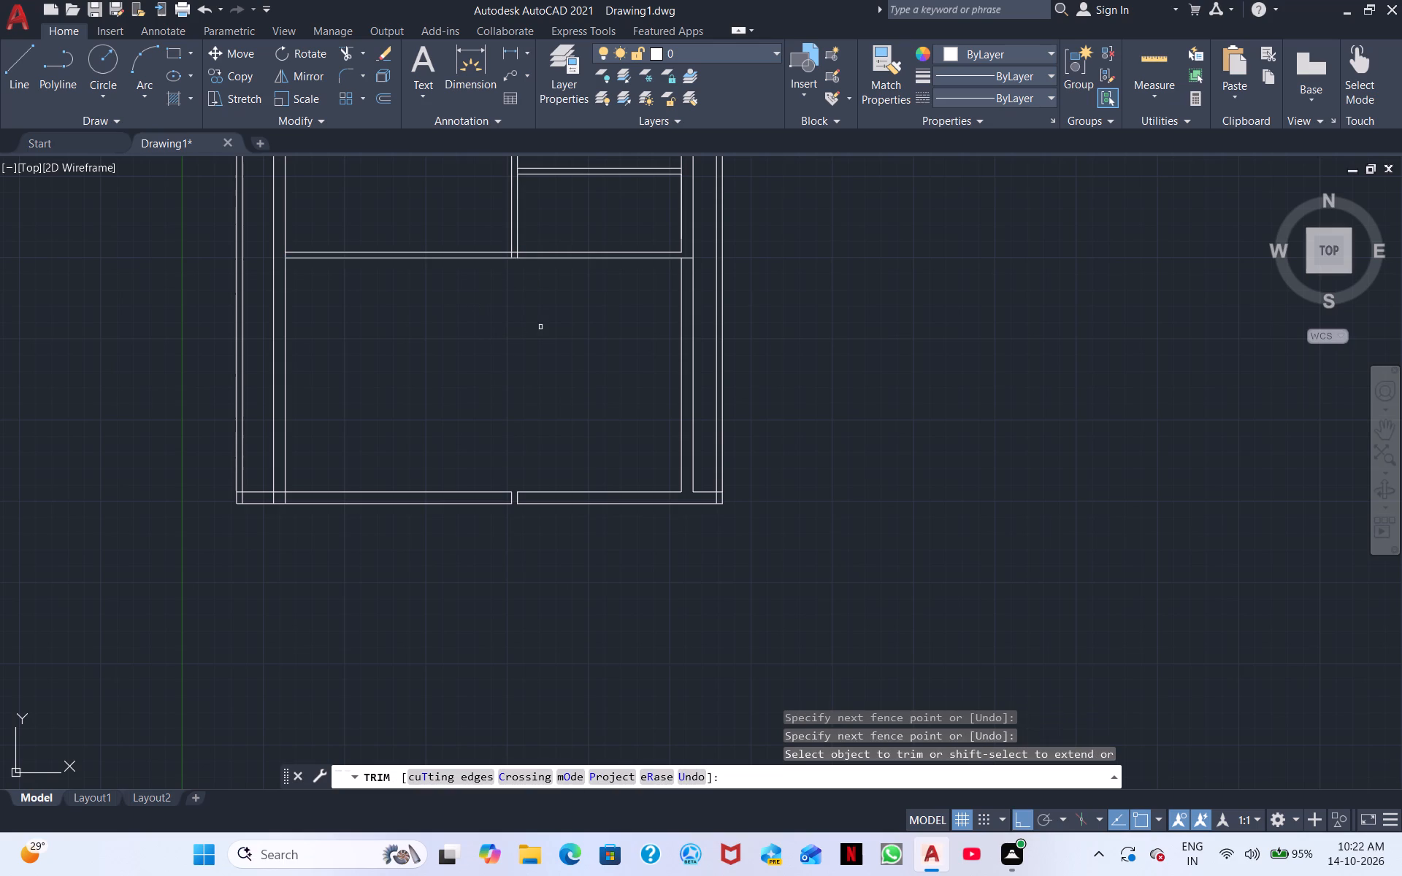
click(690, 256)
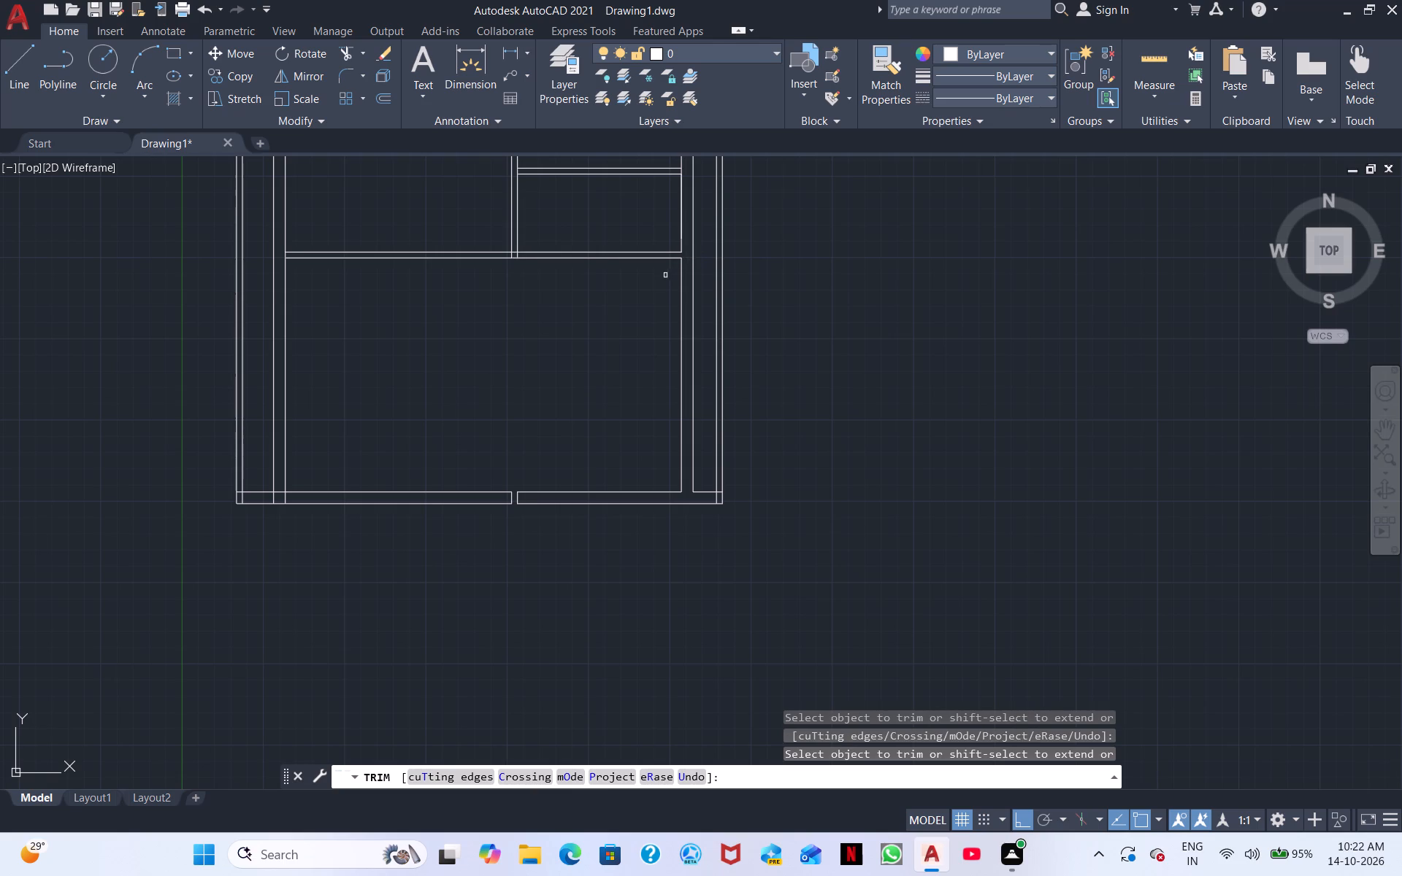
Close the central gap in the southern outer wall by extending its two lines across and trimming the short cross lines there.
shift+click(537, 504)
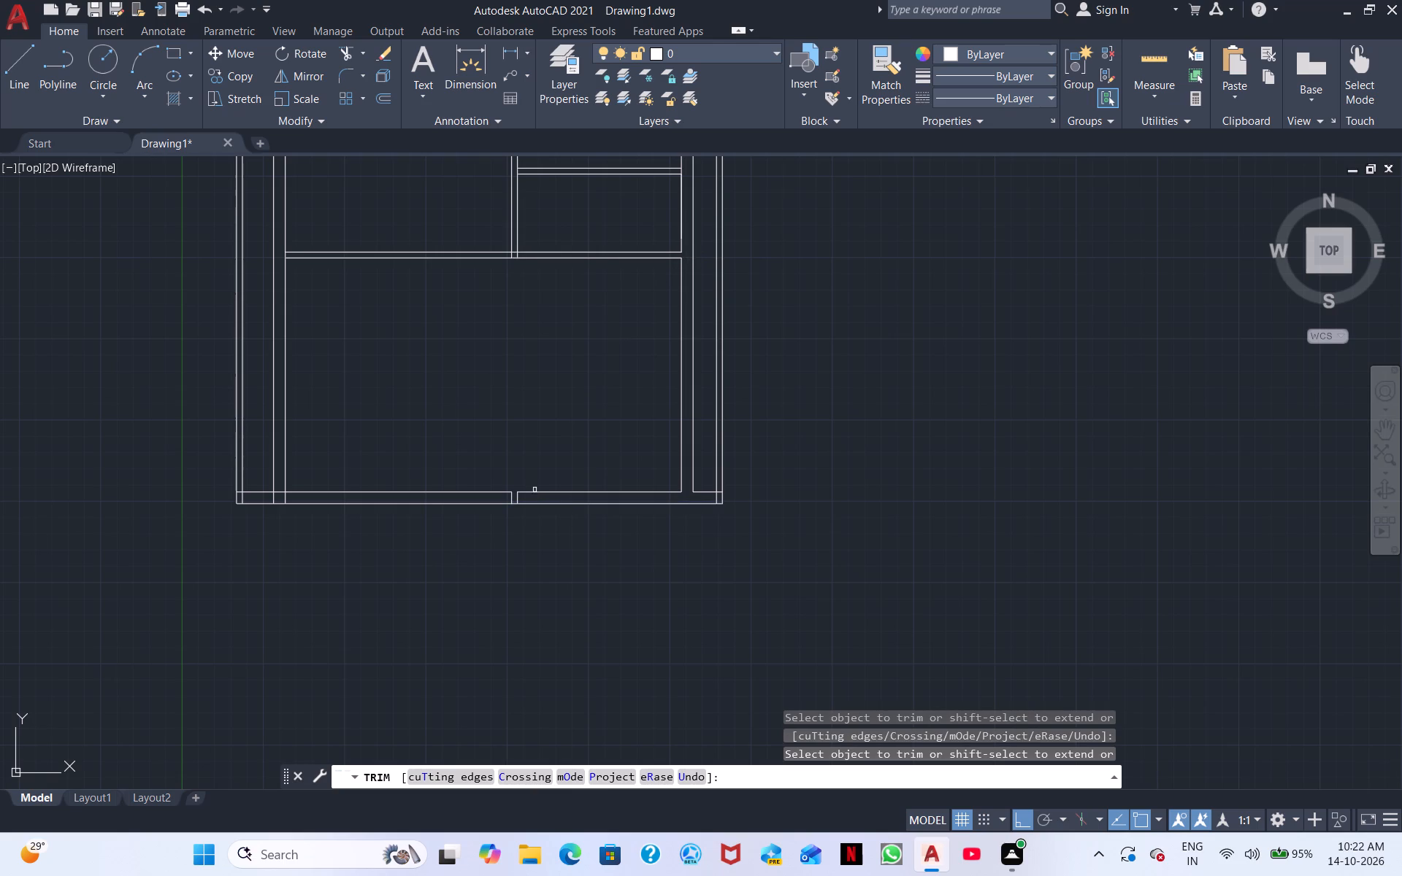
shift+click(535, 488)
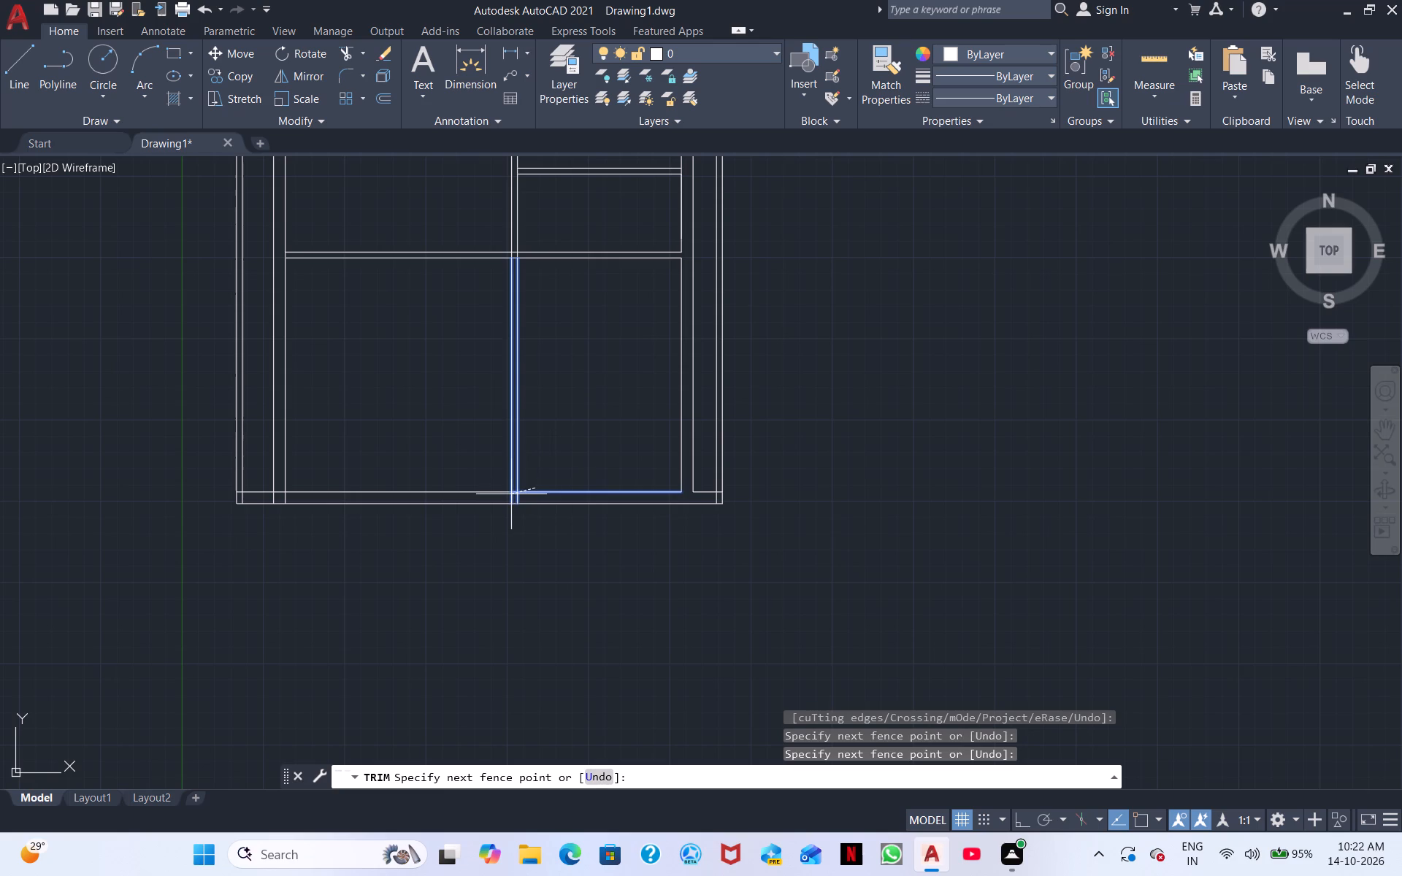
click(548, 477)
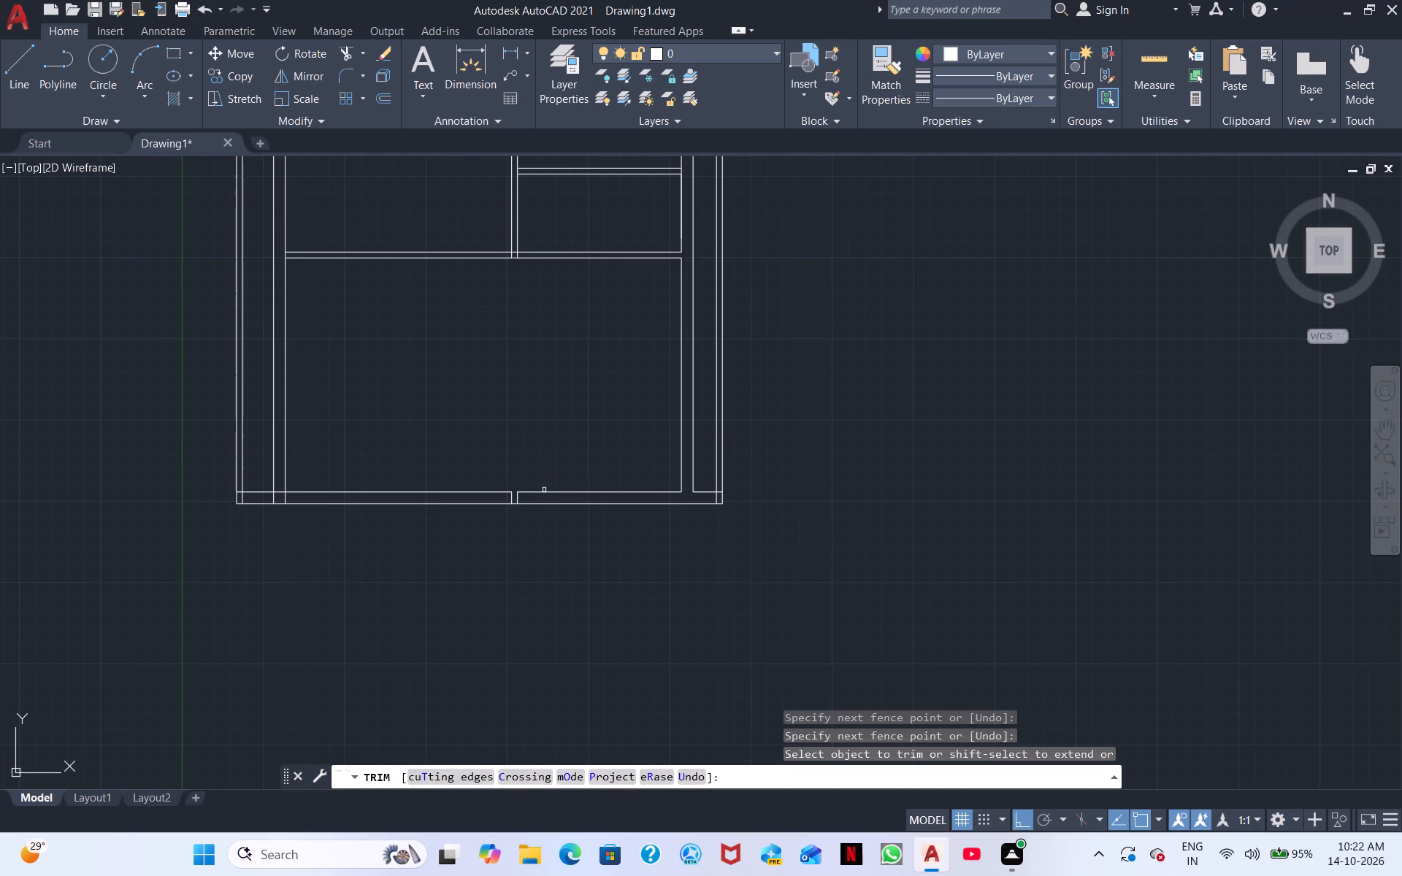
shift+double_click(544, 488)
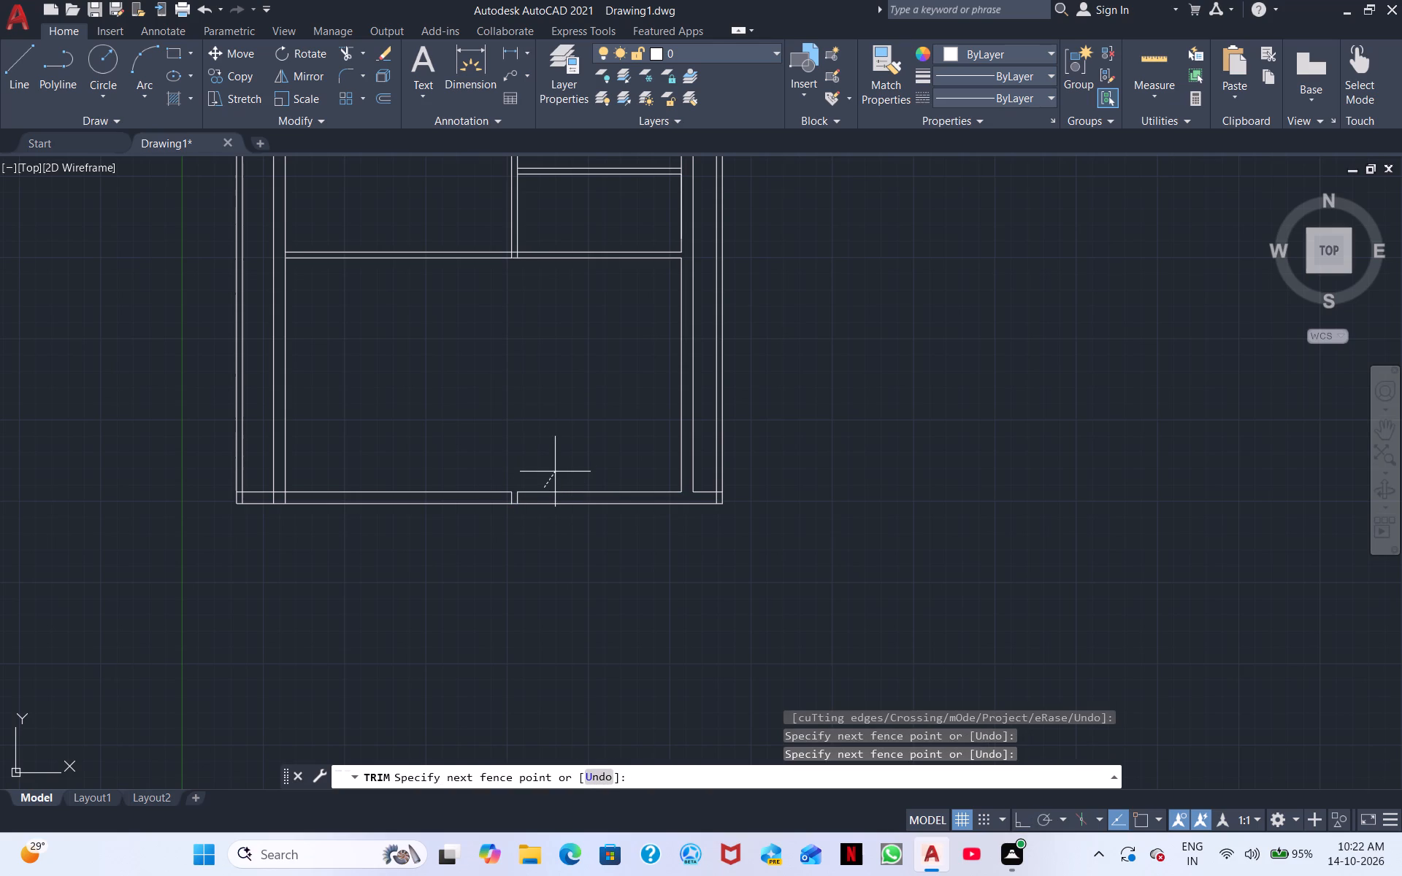
click(569, 462)
scroll(528, 479, up, 3)
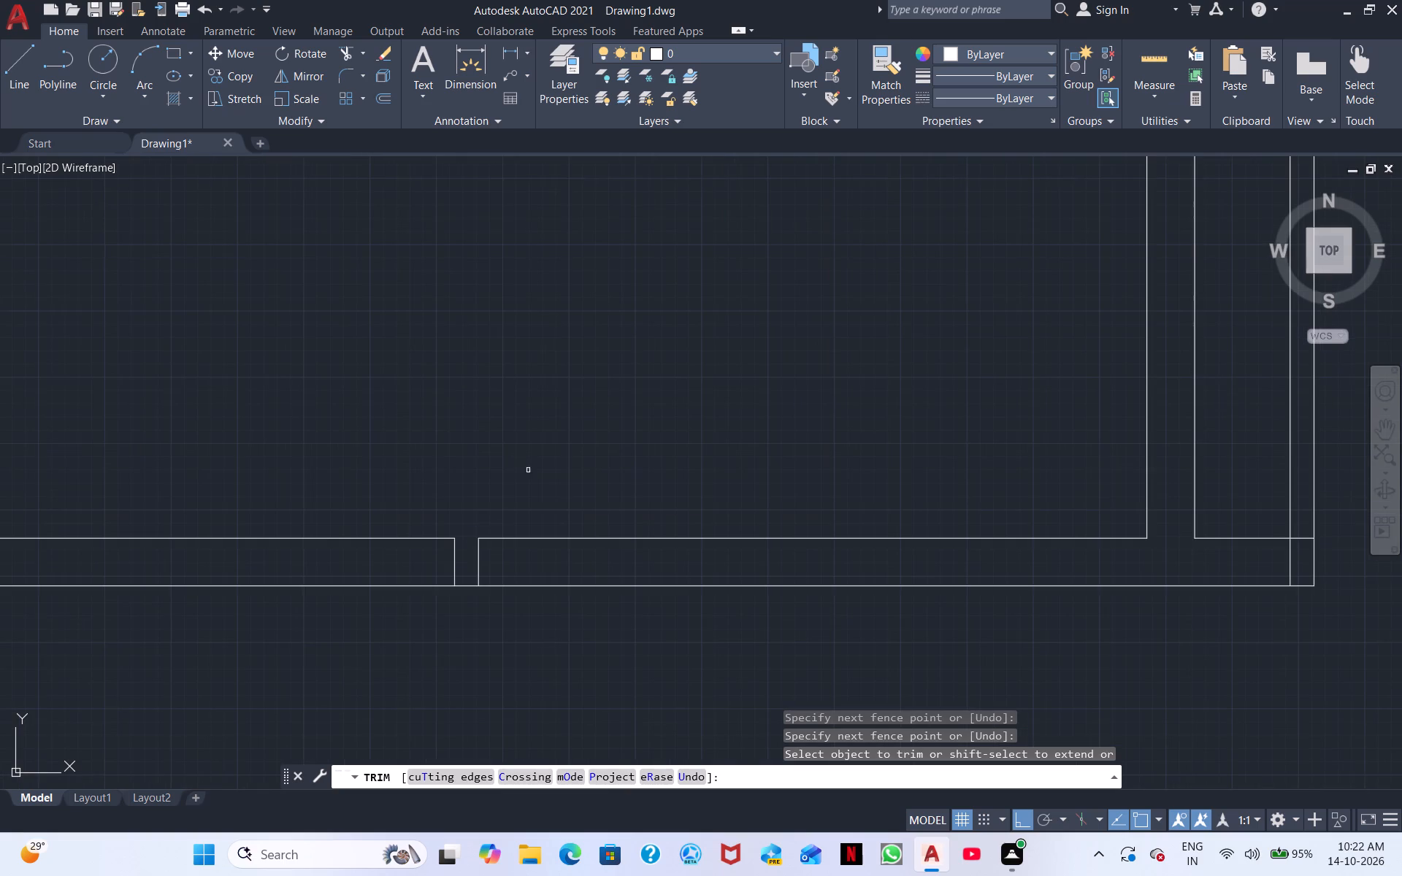
shift+click(536, 540)
drag(496, 569, 454, 560)
Trim the overlapping inner line ends at the plan's southeast outer corner.
scroll(461, 526, down, 2)
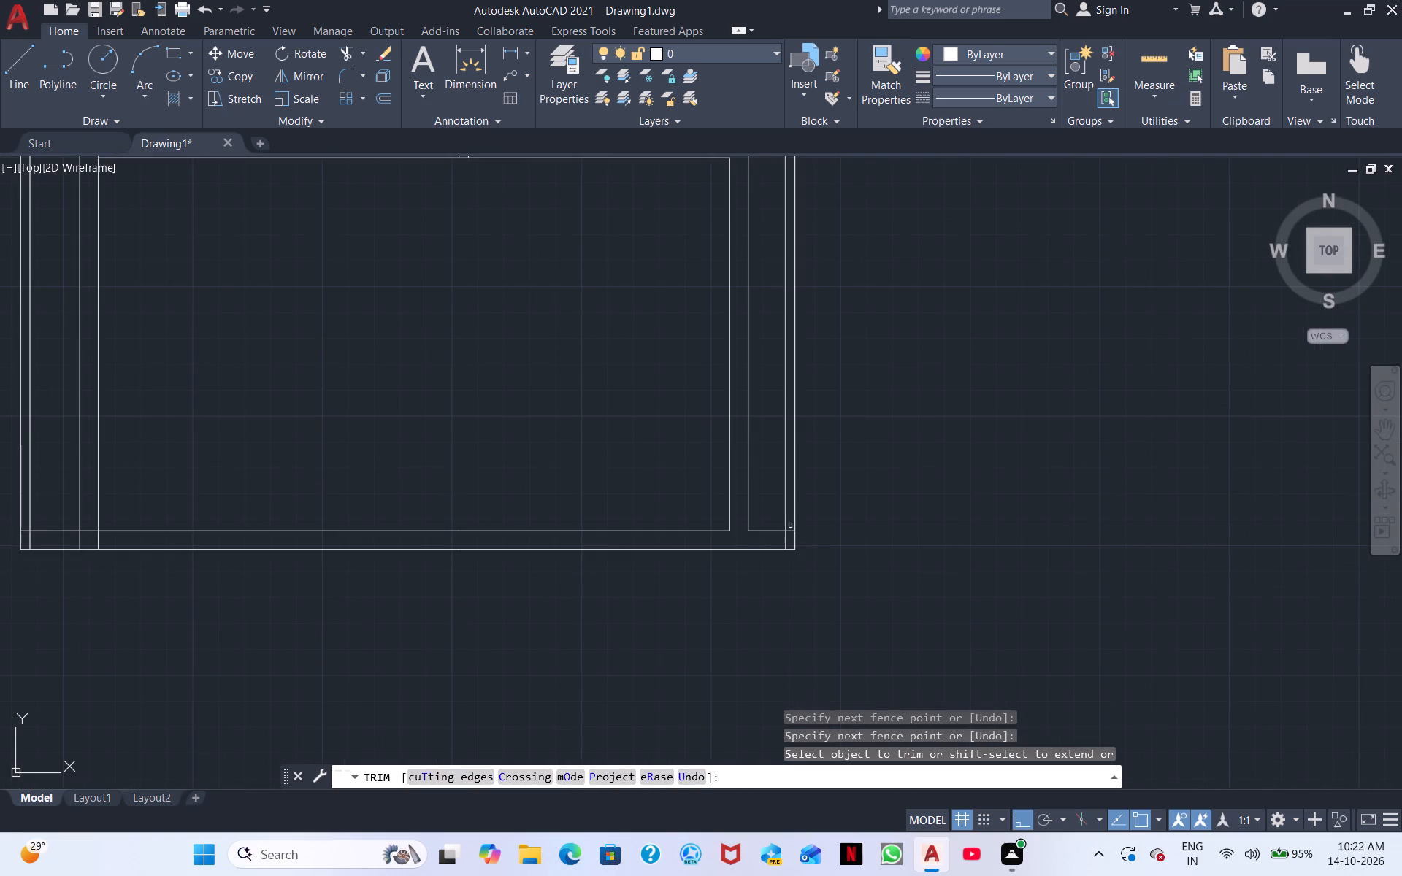
click(784, 541)
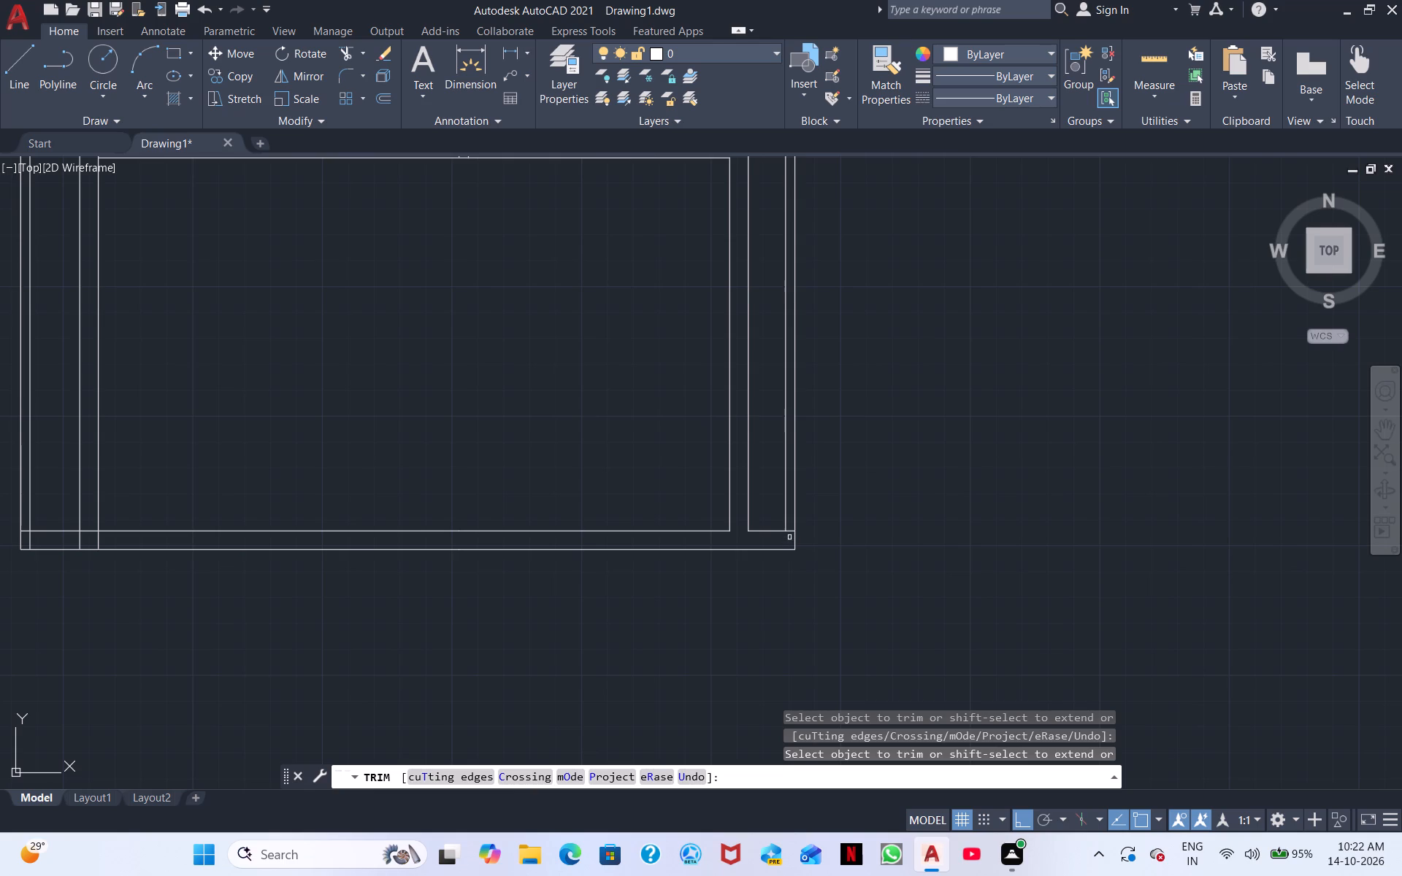
click(792, 529)
scroll(786, 501, down, 1)
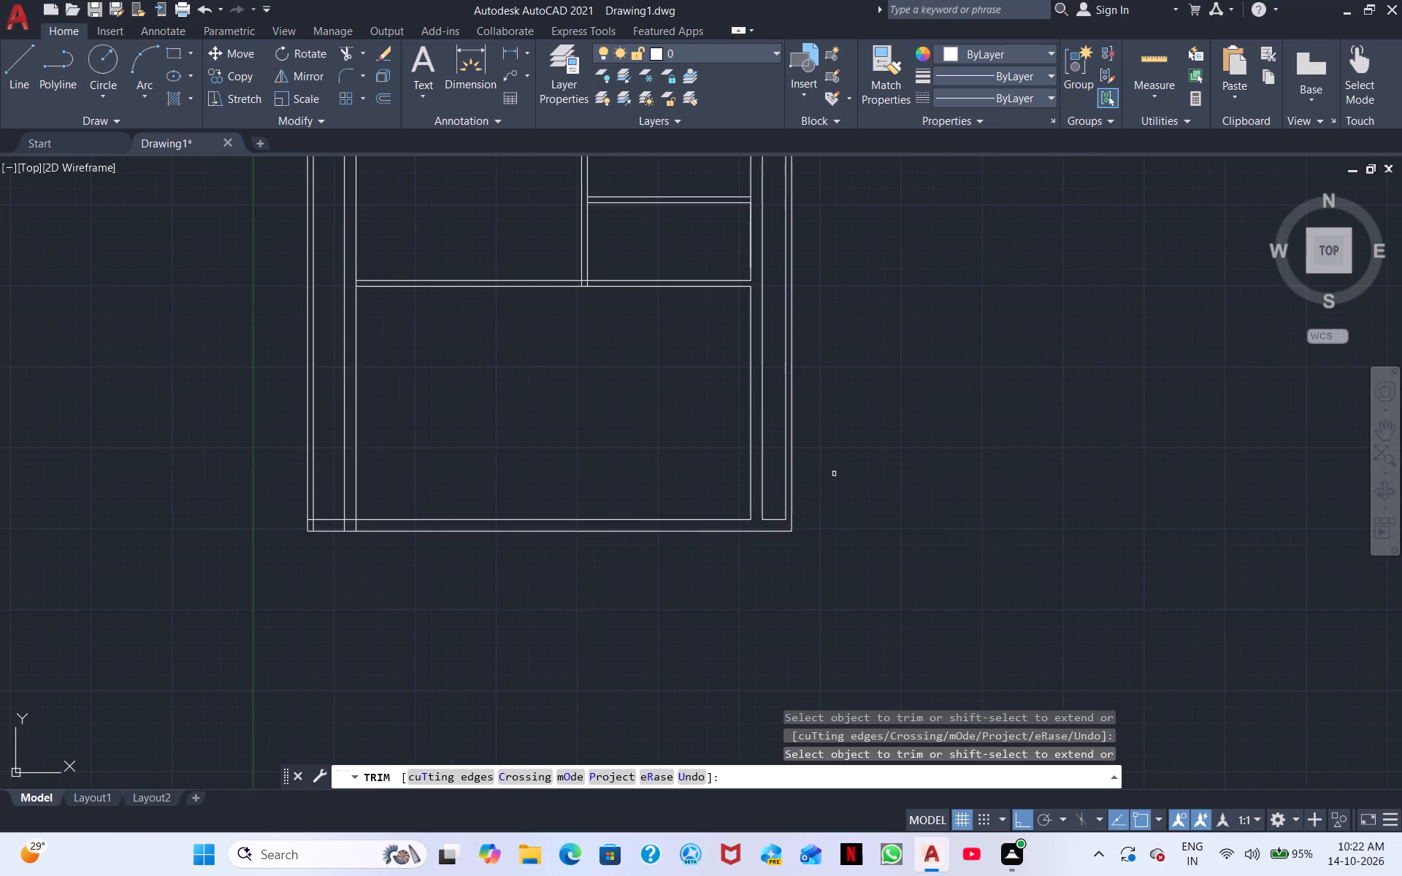
middle_drag(834, 474, 908, 698)
scroll(875, 631, down, 1)
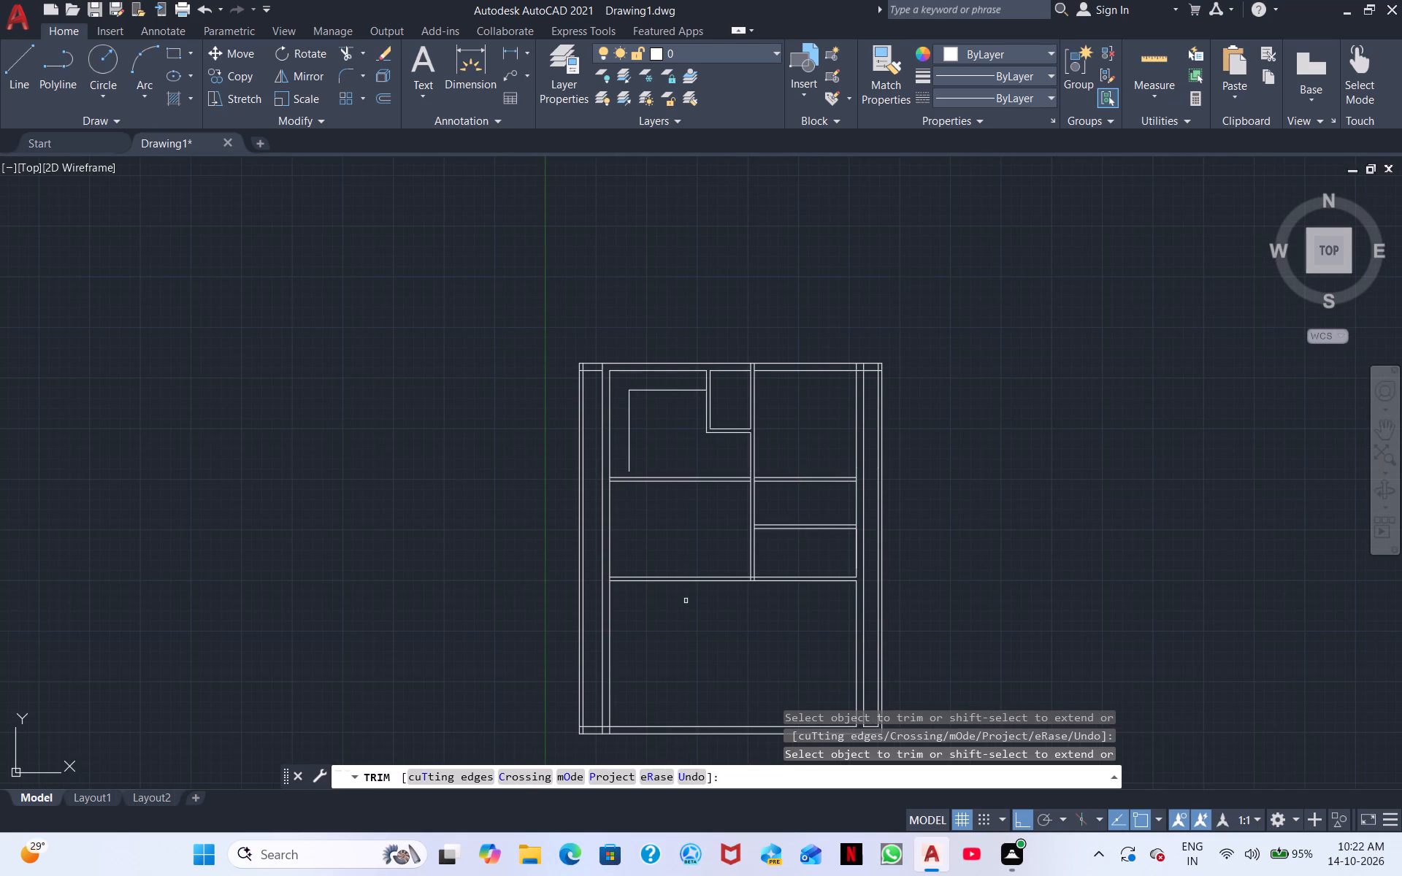
key(Escape)
Offset the large southern room's eastern wall line 11'4" west into the room.
middle_drag(694, 618, 562, 594)
scroll(564, 593, up, 1)
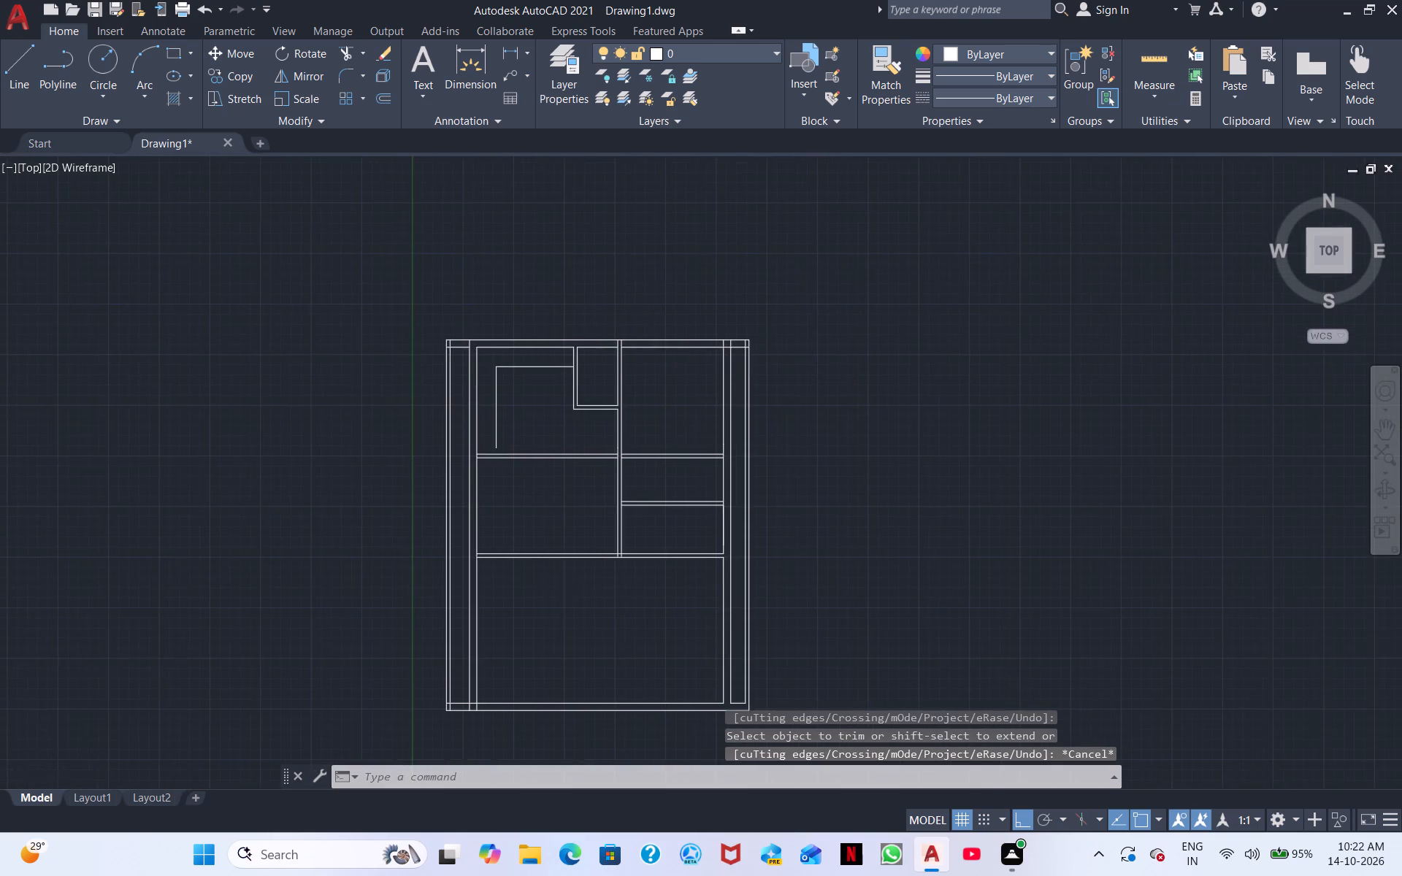
scroll(564, 593, up, 2)
middle_drag(632, 569, 506, 542)
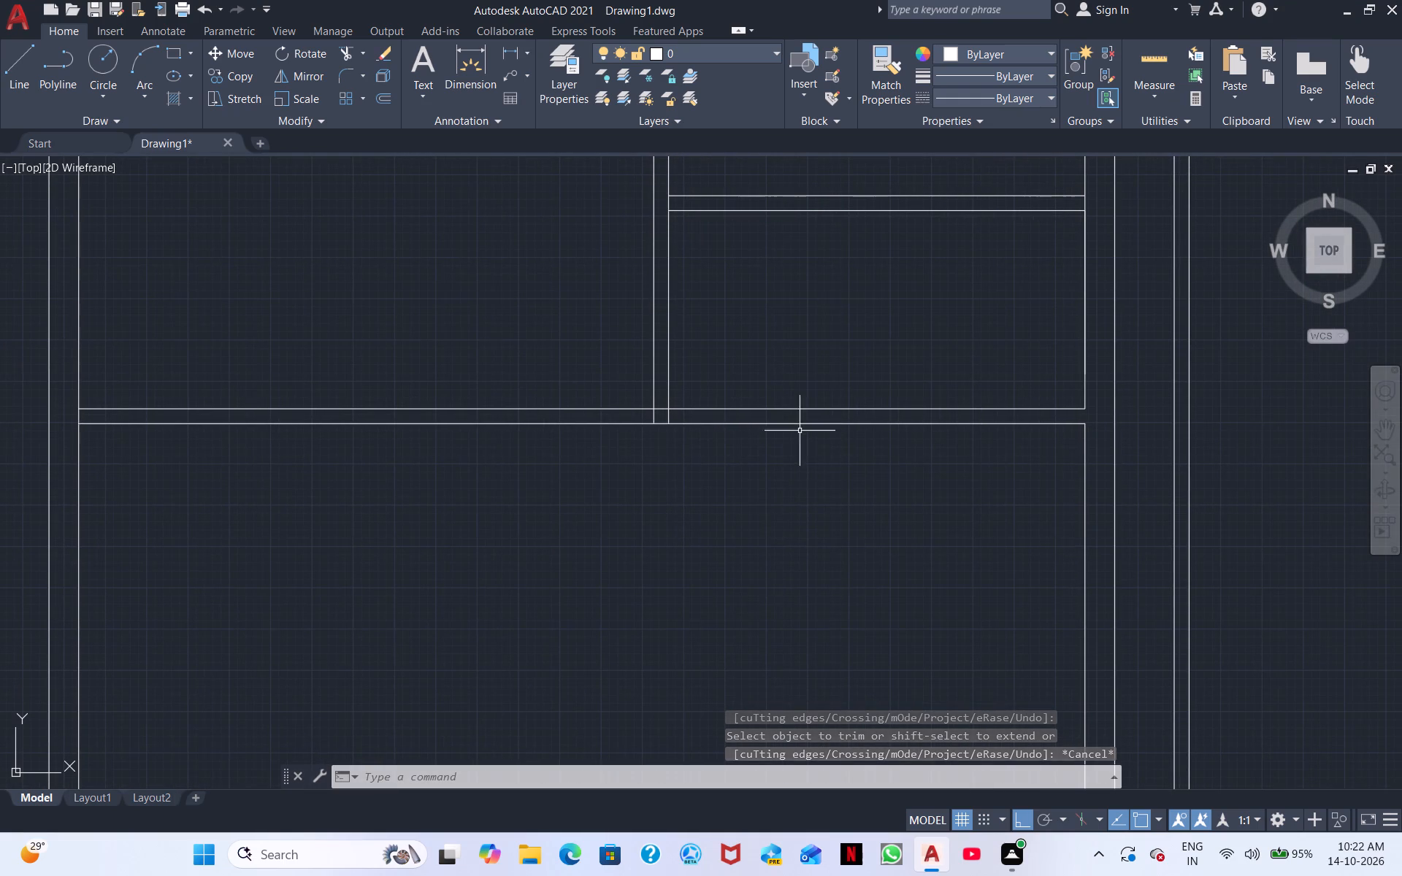
text(o)
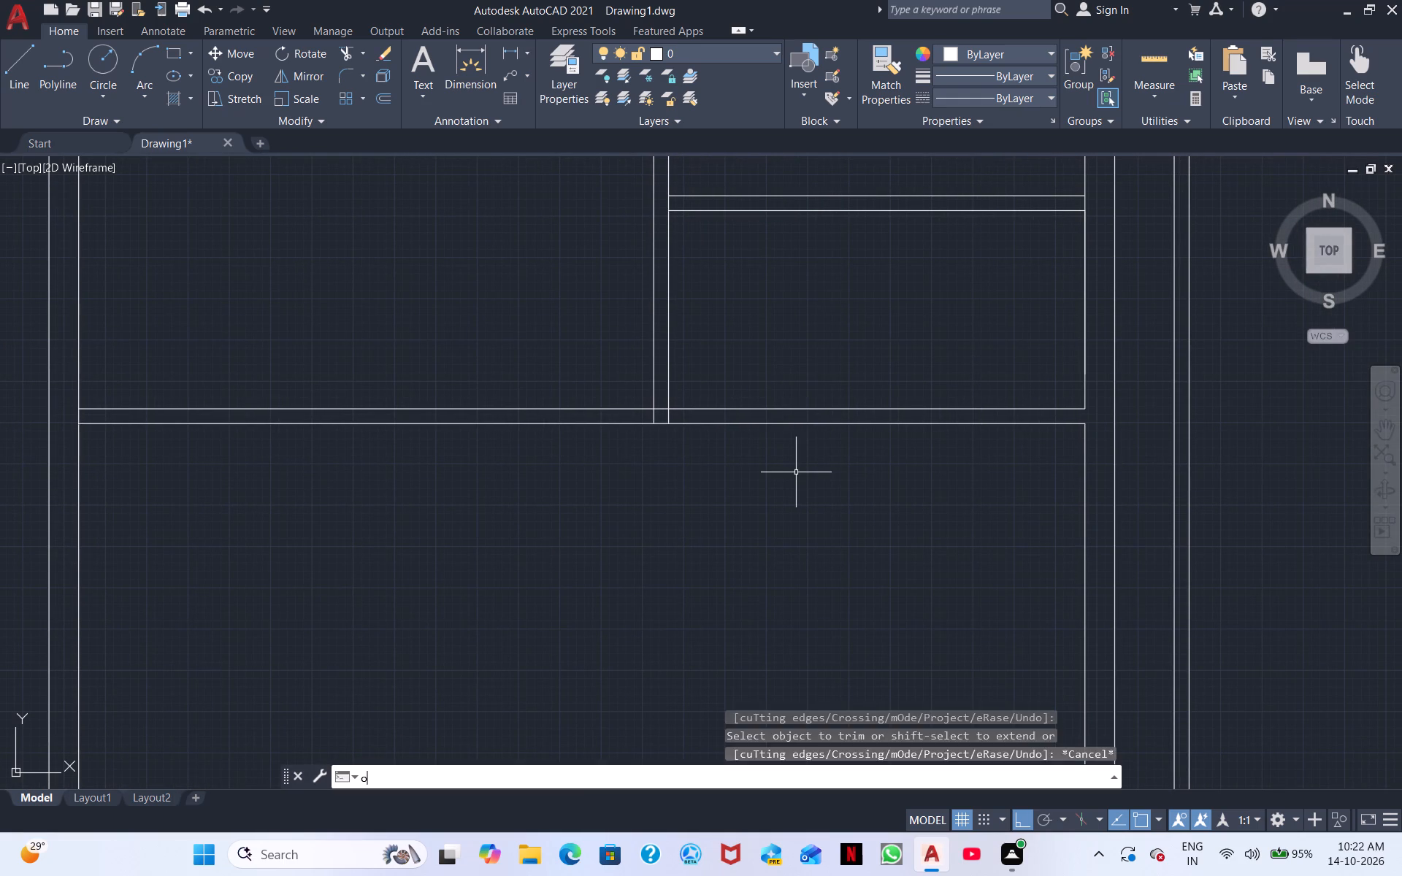
key(space)
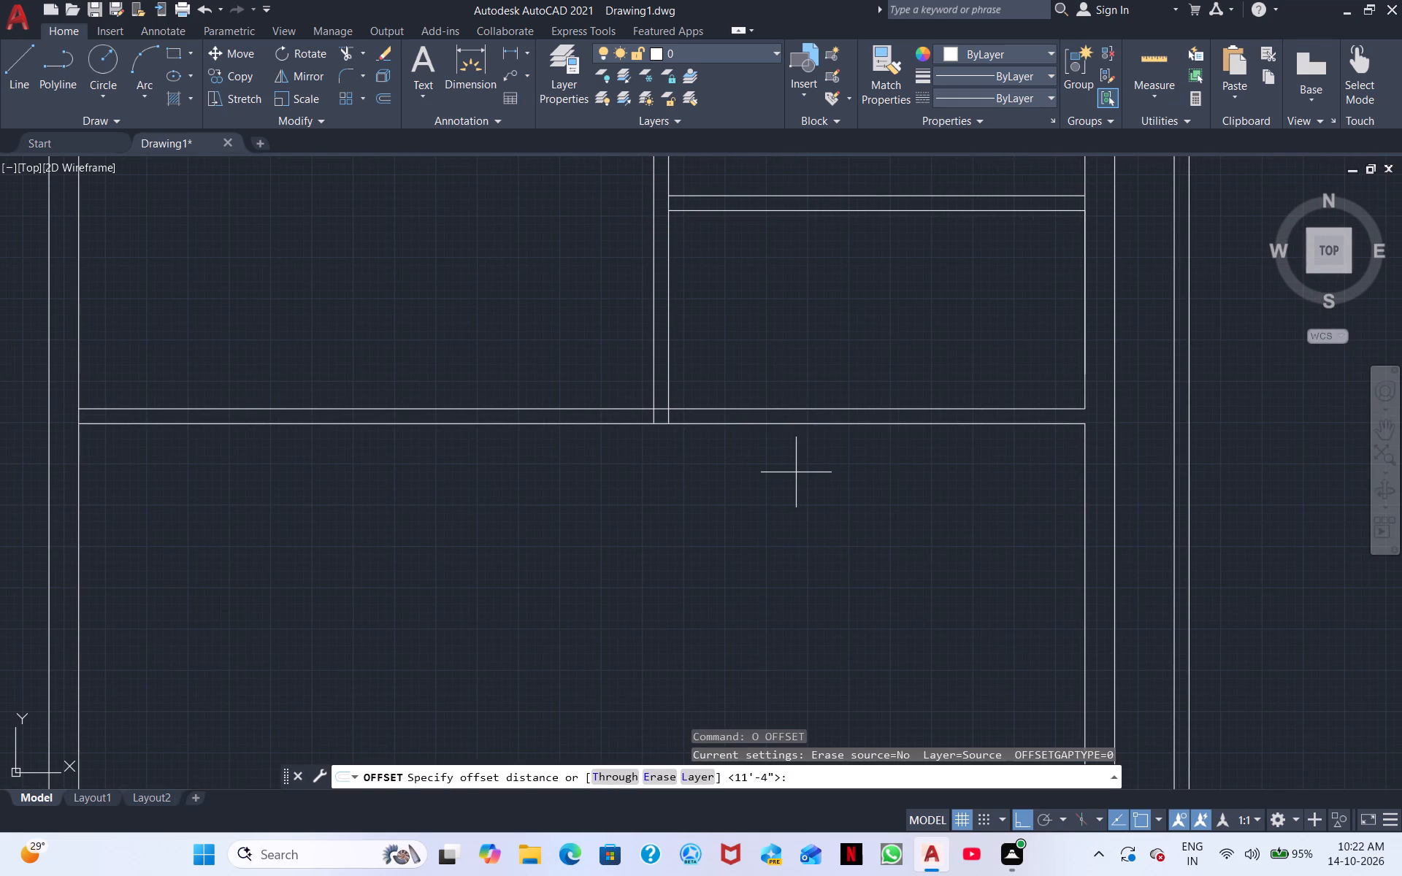
text(11'4")
key(Return)
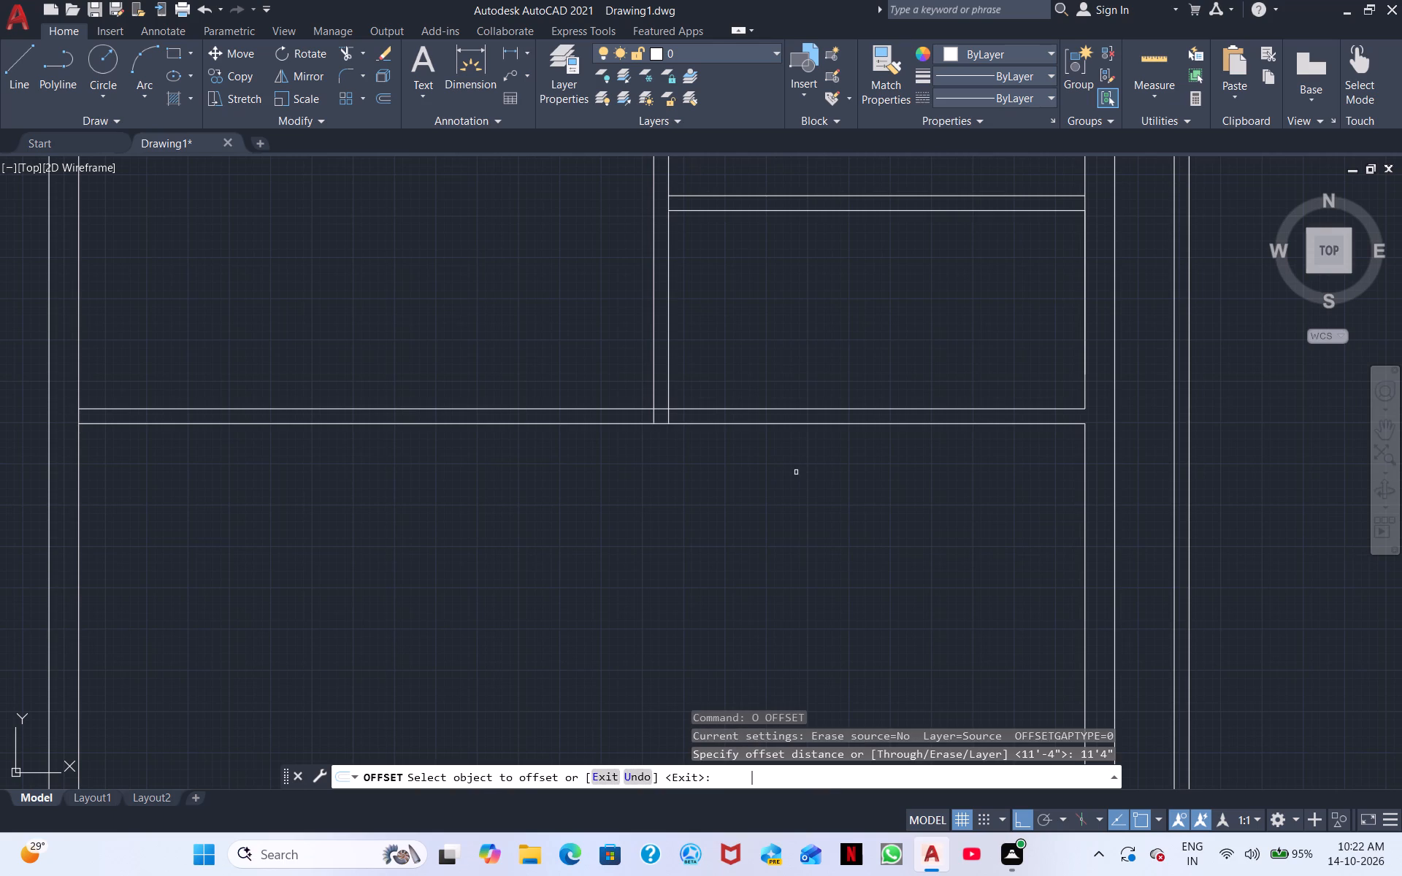
click(1088, 561)
middle_drag(819, 607, 786, 490)
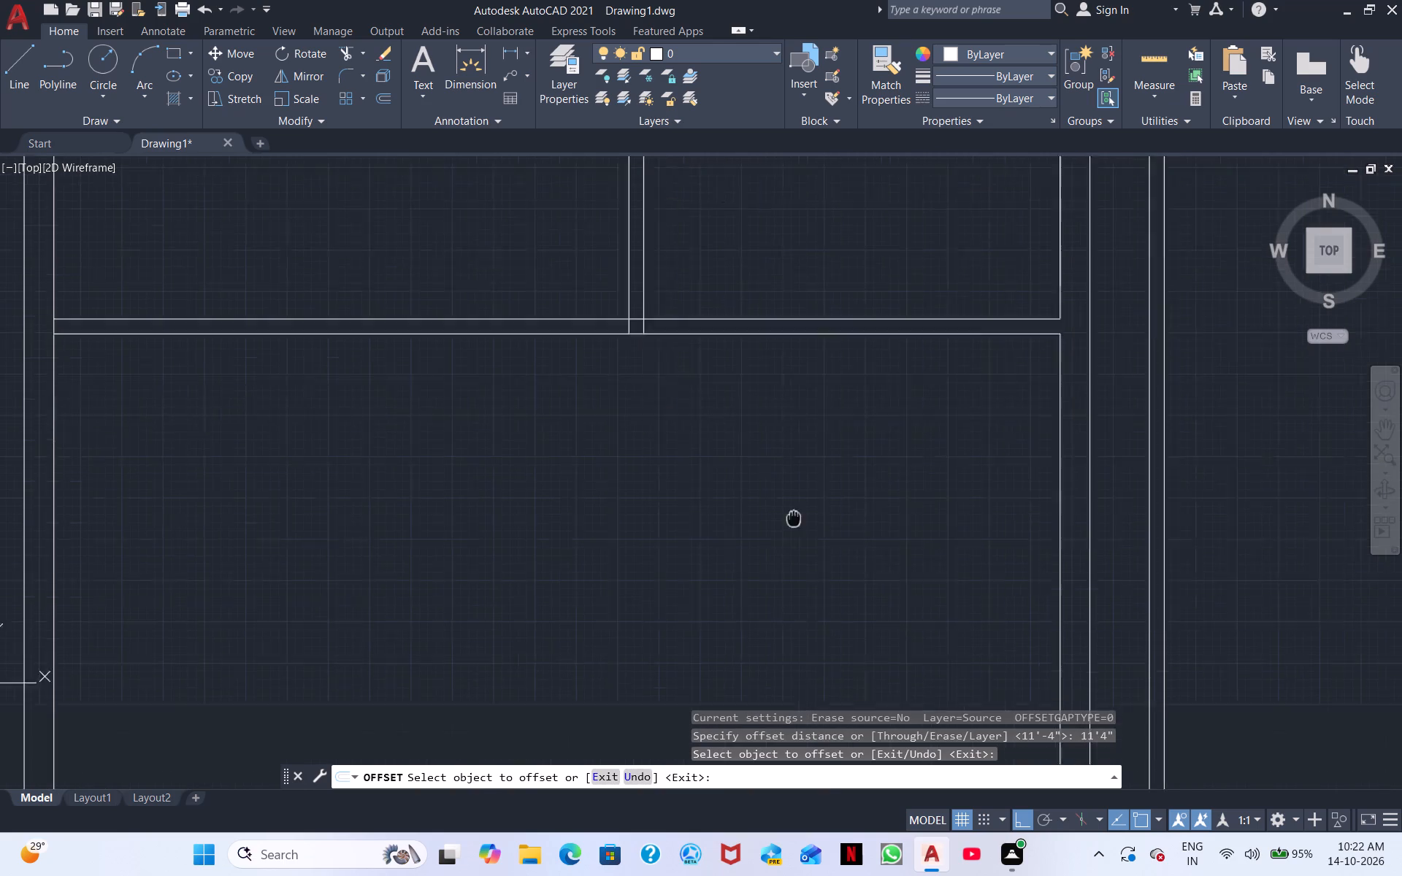
middle_drag(786, 490, 717, 233)
scroll(719, 233, down, 1)
scroll(888, 342, down, 1)
middle_drag(750, 374, 735, 550)
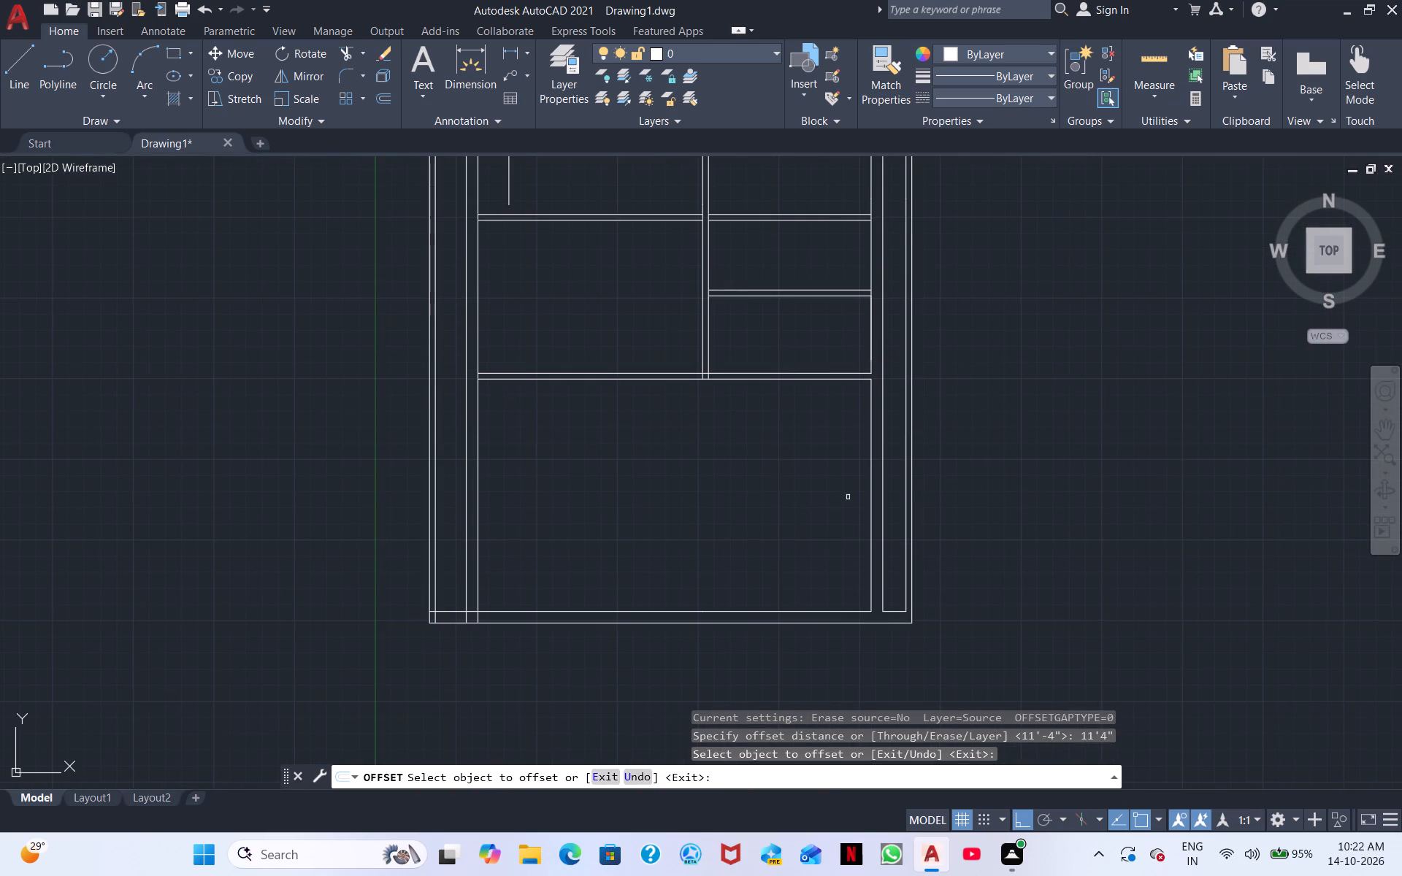
click(870, 483)
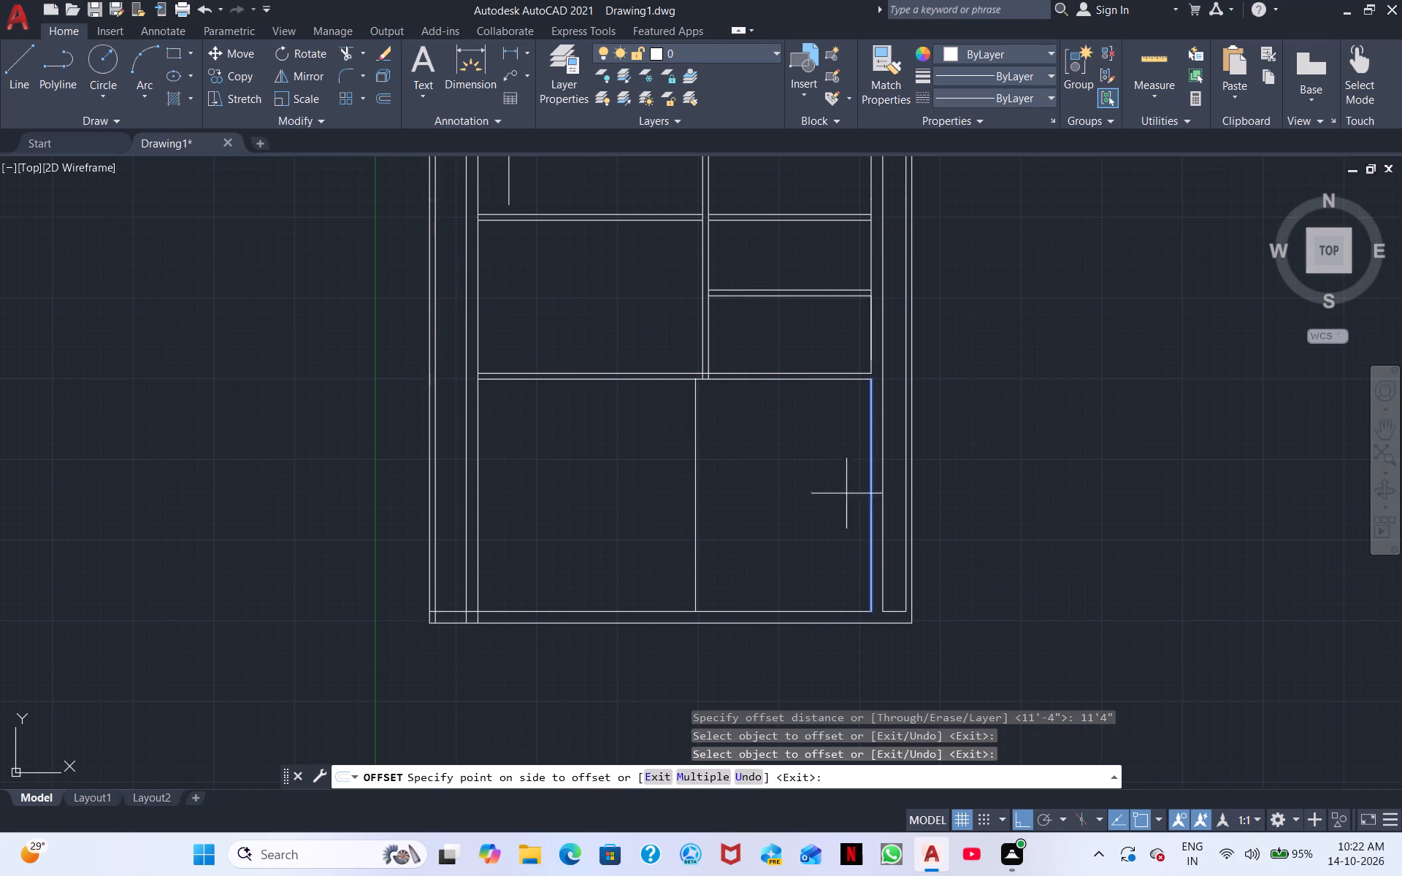
click(799, 512)
scroll(562, 426, up, 2)
middle_drag(701, 386, 665, 461)
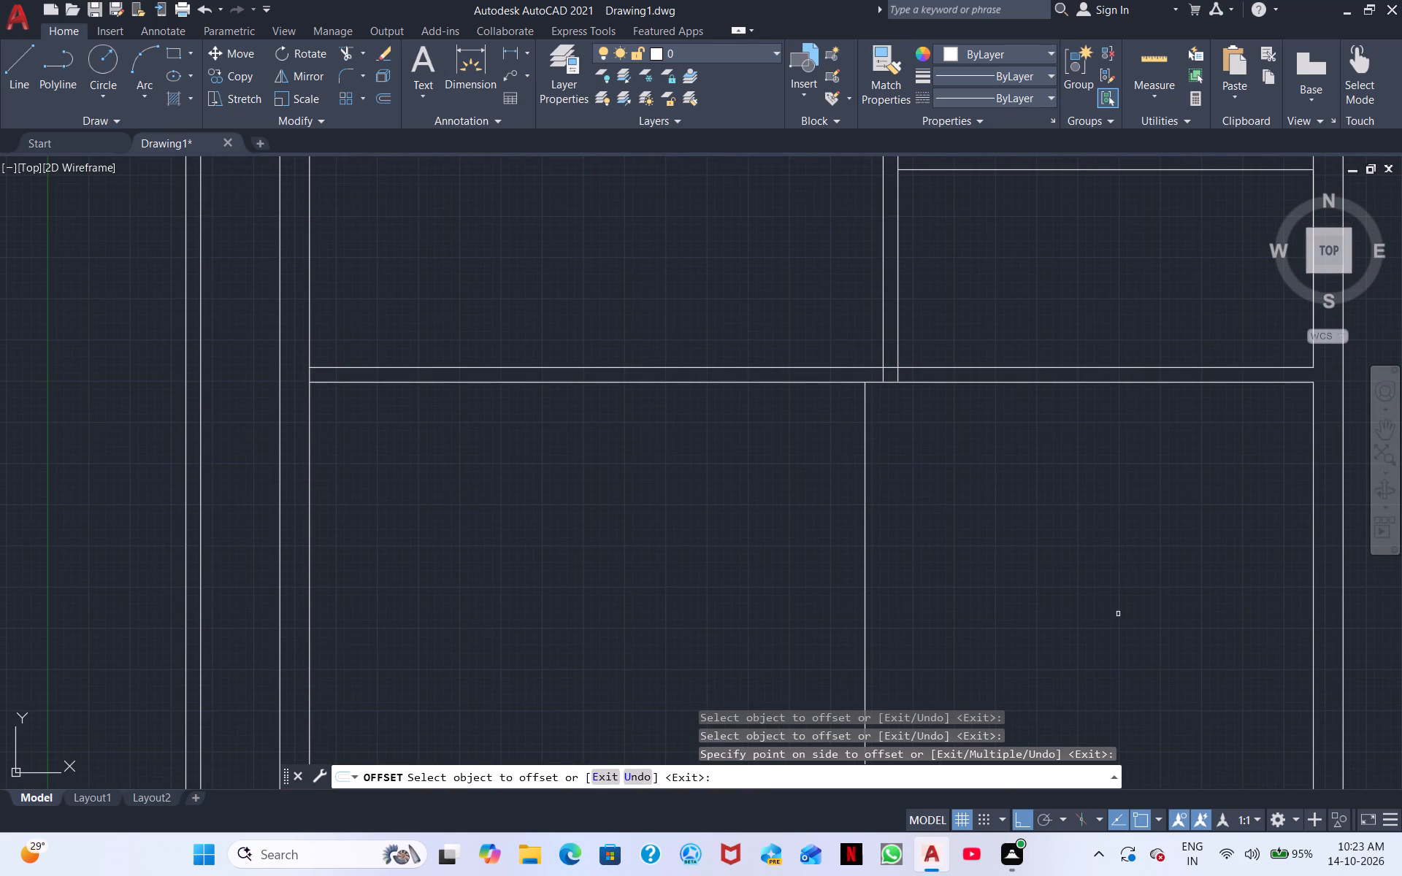
Extend both lines of the cross wall north of the large southern room west to the western room wall's outer line.
middle_drag(993, 623, 887, 328)
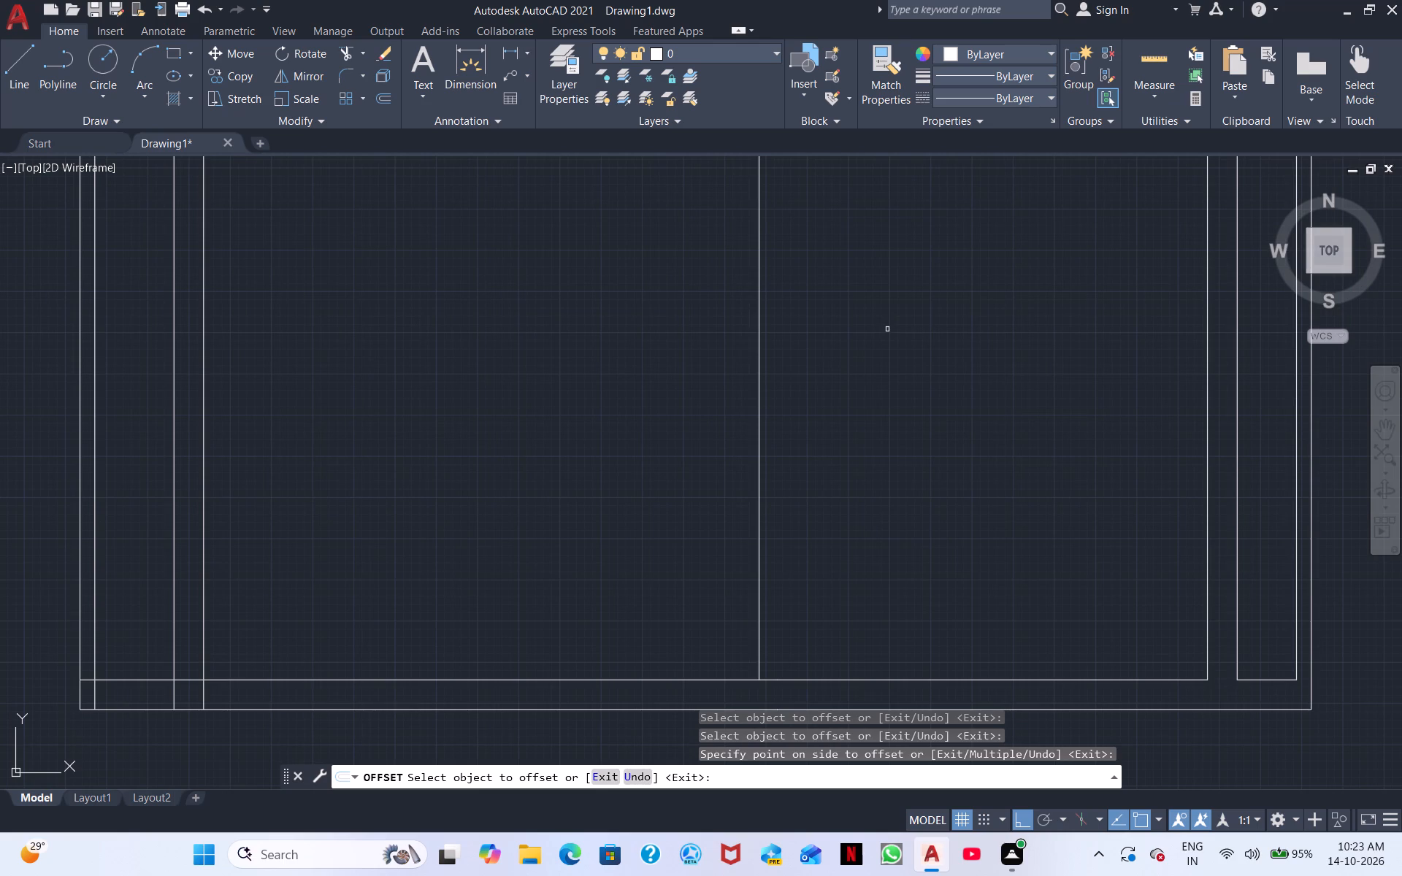
middle_drag(849, 388, 1057, 420)
middle_drag(770, 518, 823, 517)
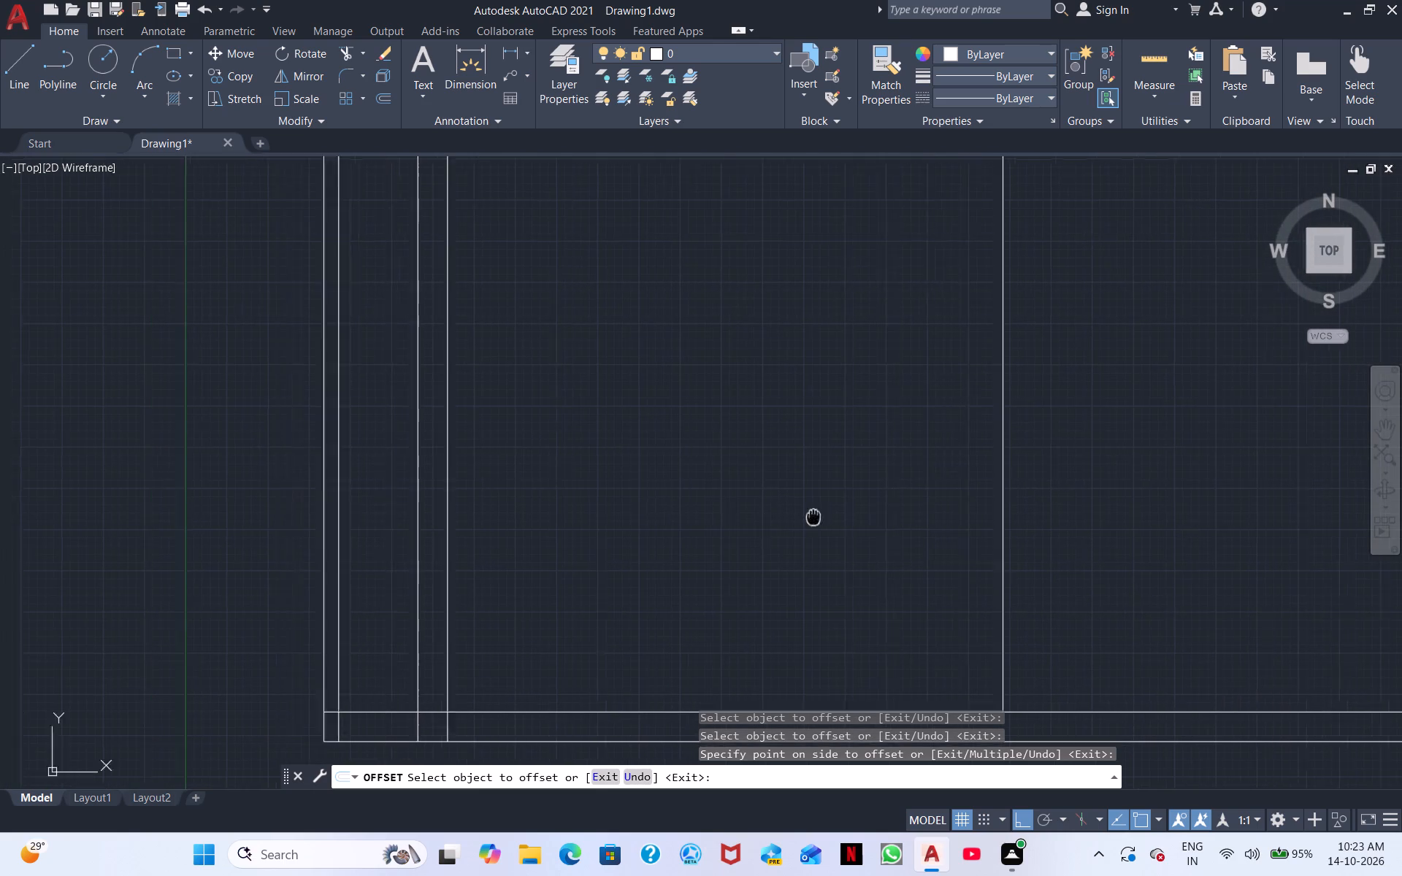
middle_drag(823, 517, 873, 520)
middle_drag(704, 510, 694, 554)
scroll(694, 556, down, 2)
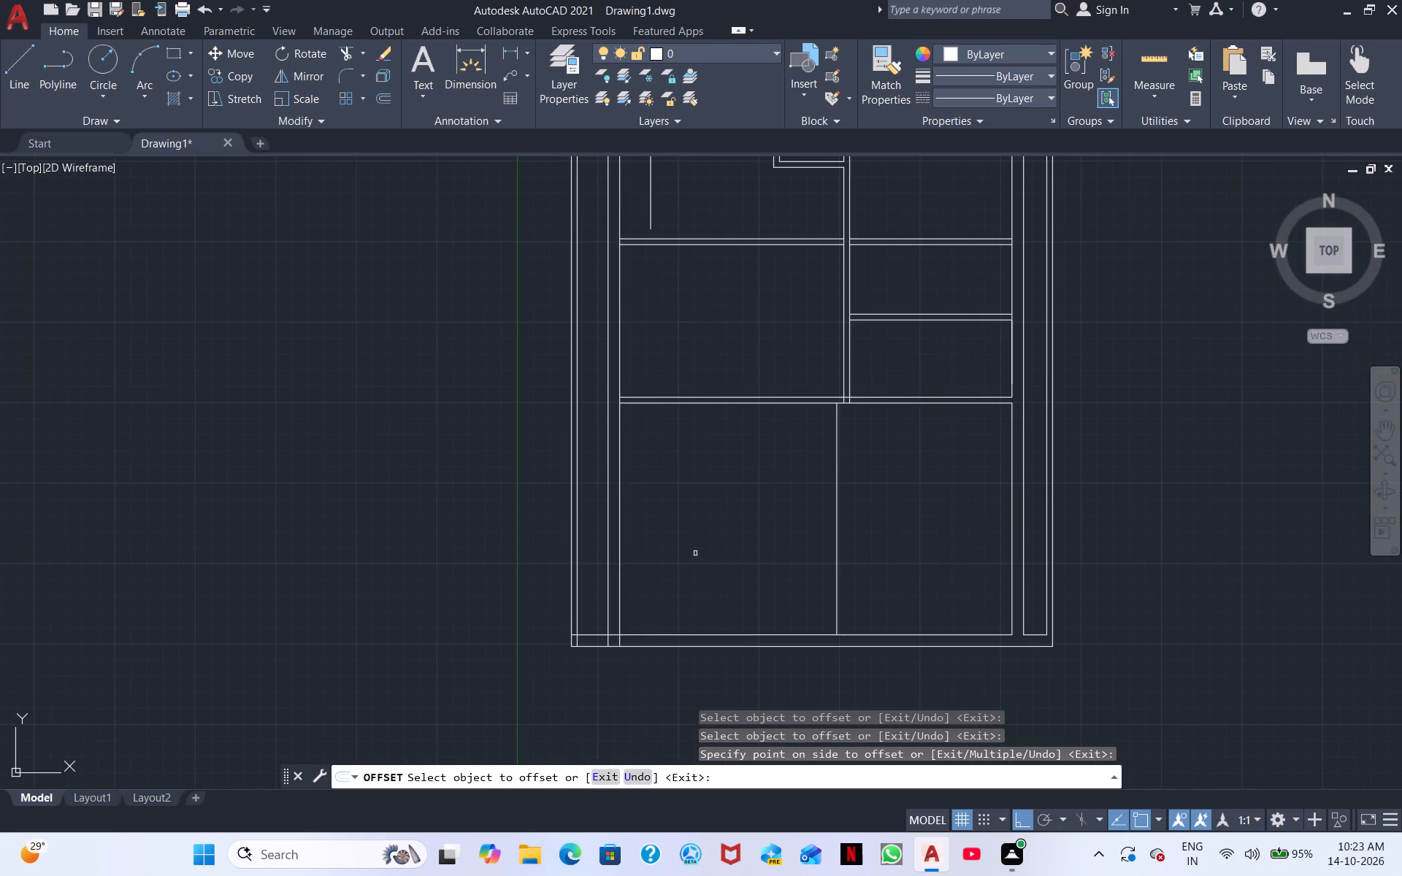
middle_drag(692, 507, 699, 461)
scroll(699, 477, down, 1)
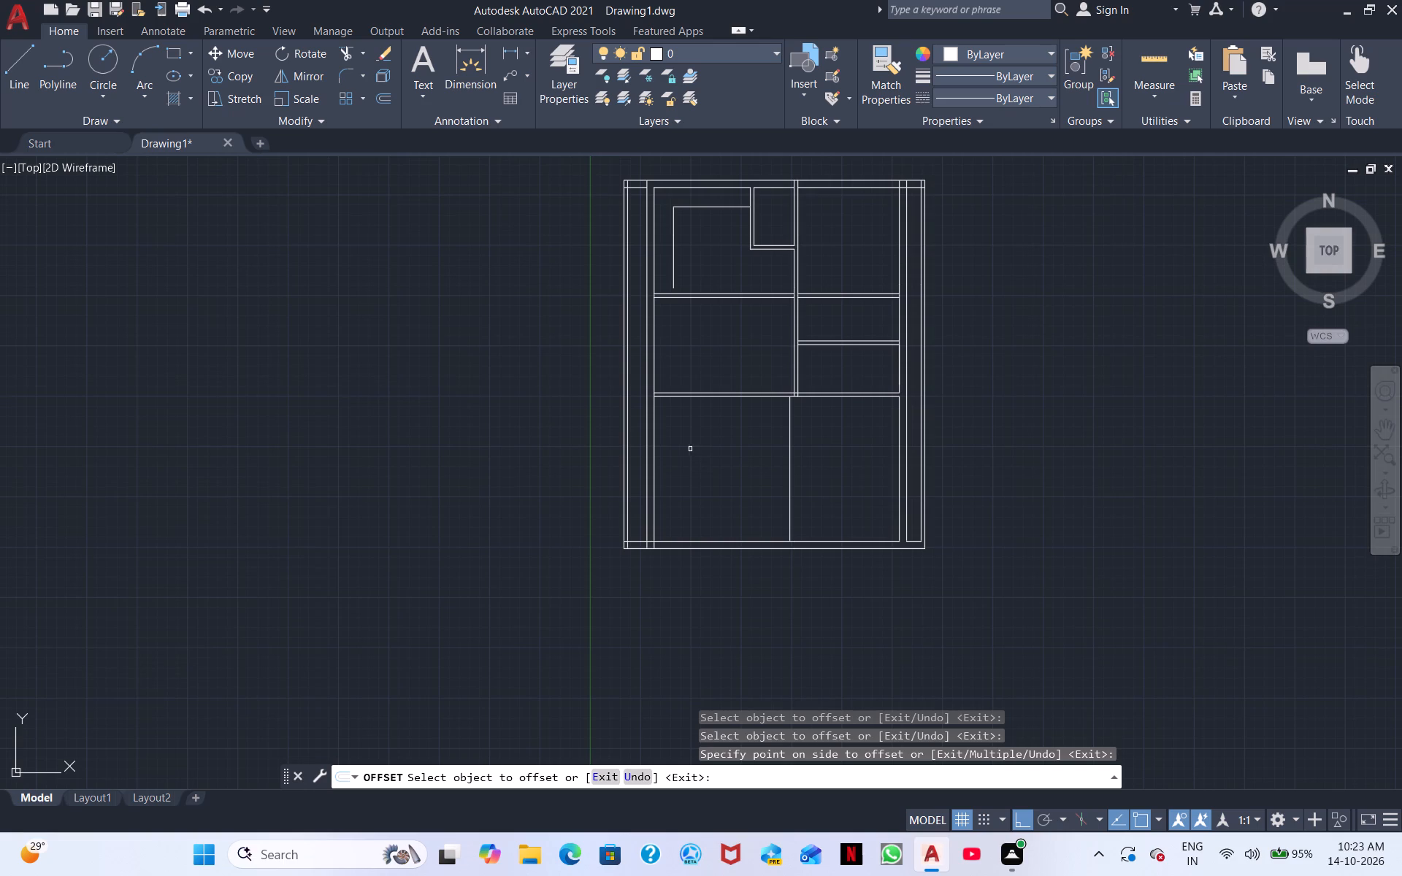
click(340, 51)
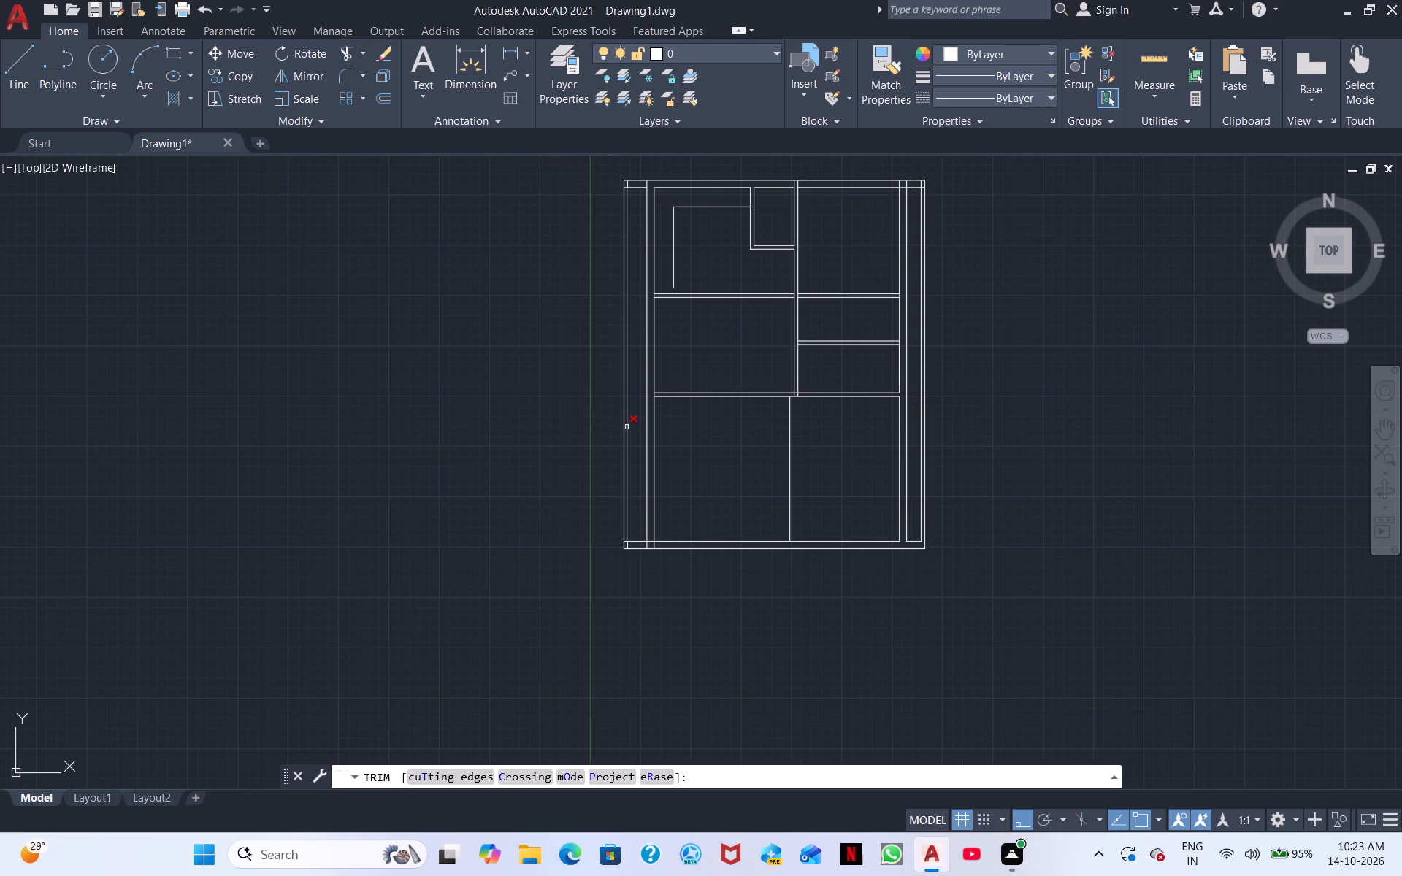
shift+click(687, 397)
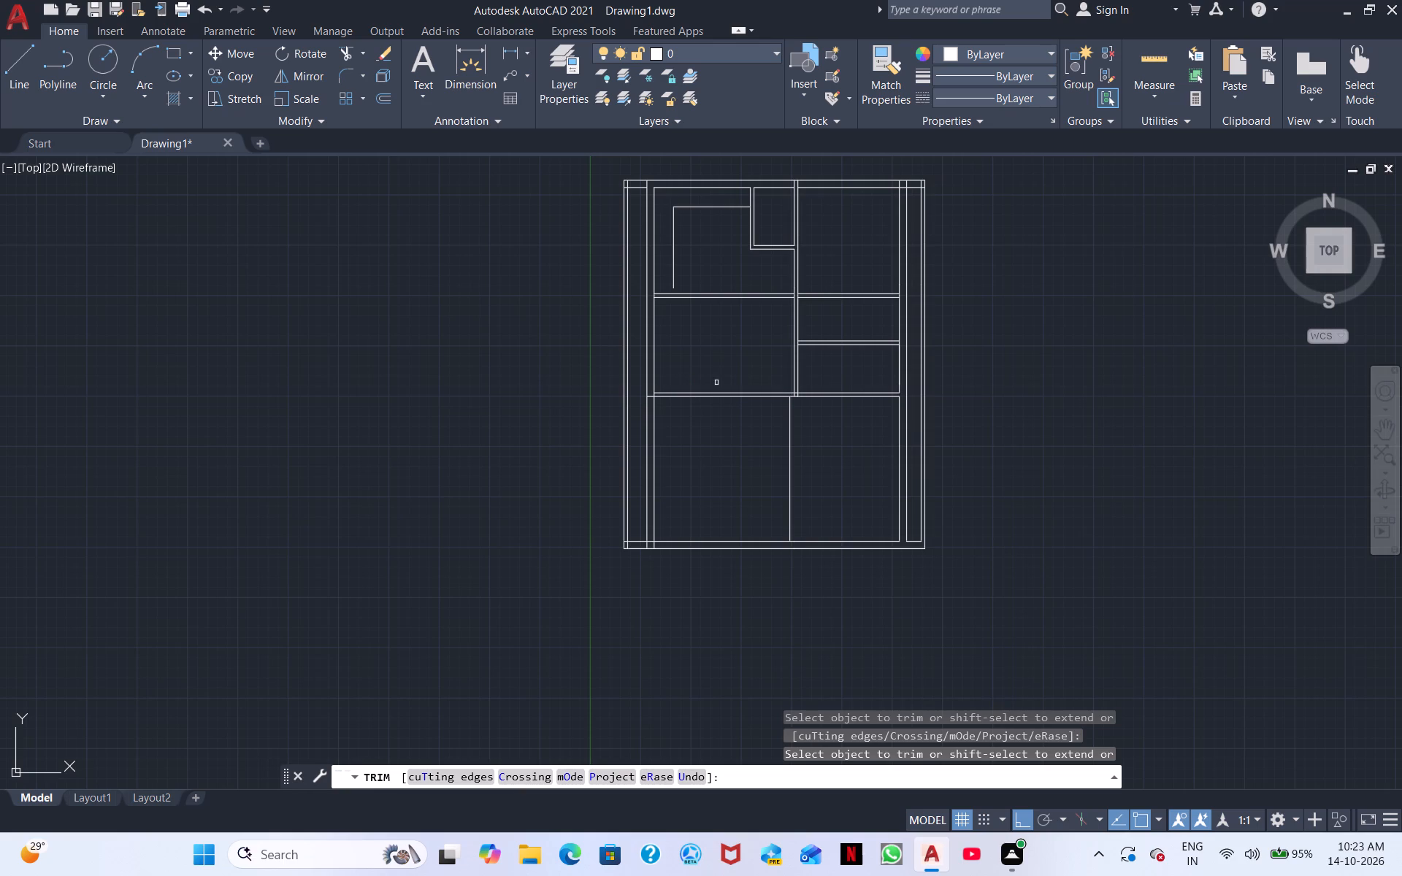
shift+click(675, 391)
key(Escape)
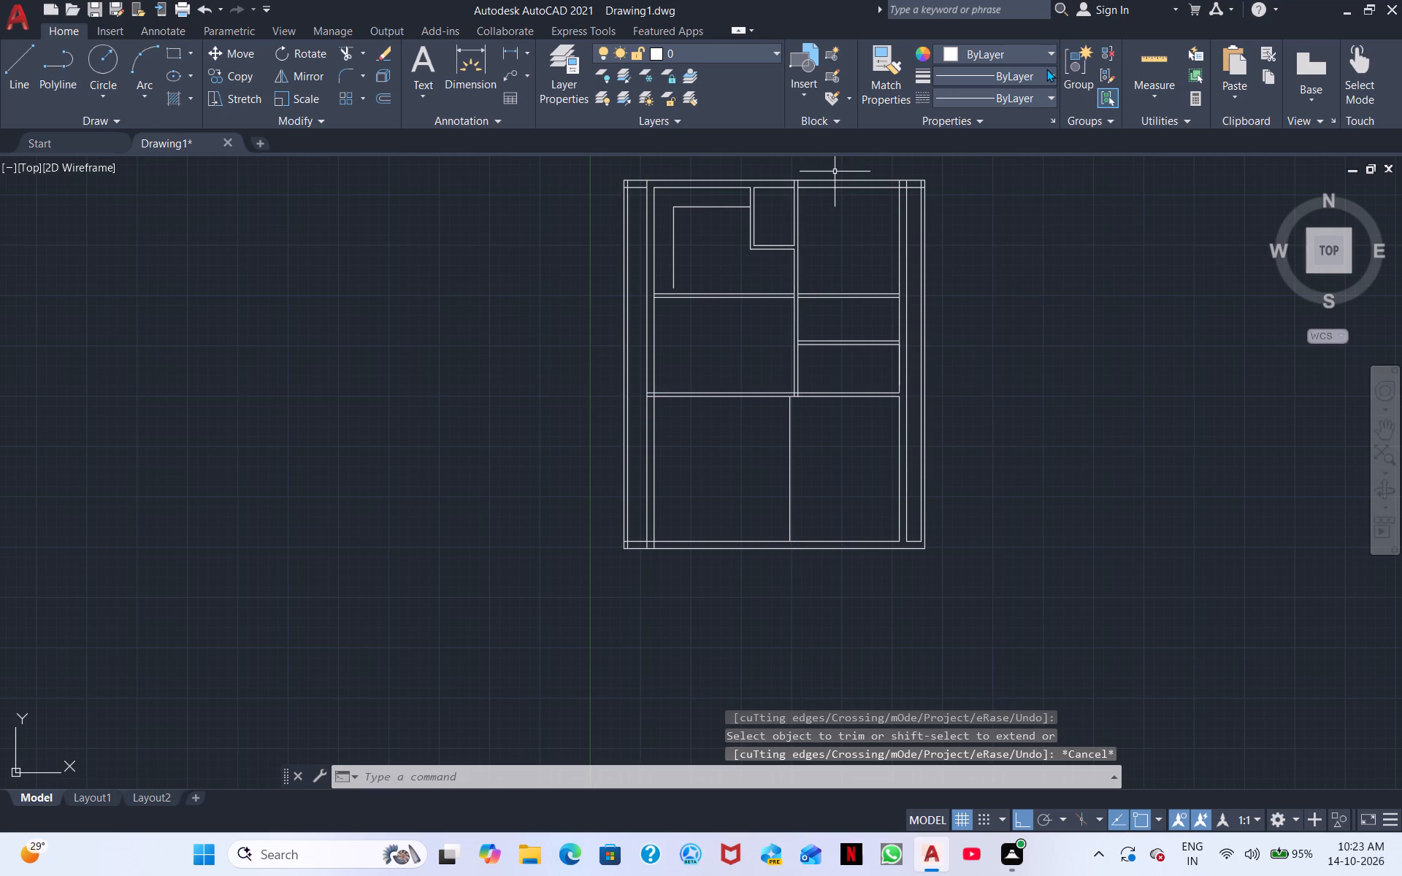
Open the junction of the central wall and that cross wall by trimming the three short segments inside it.
scroll(720, 304, up, 2)
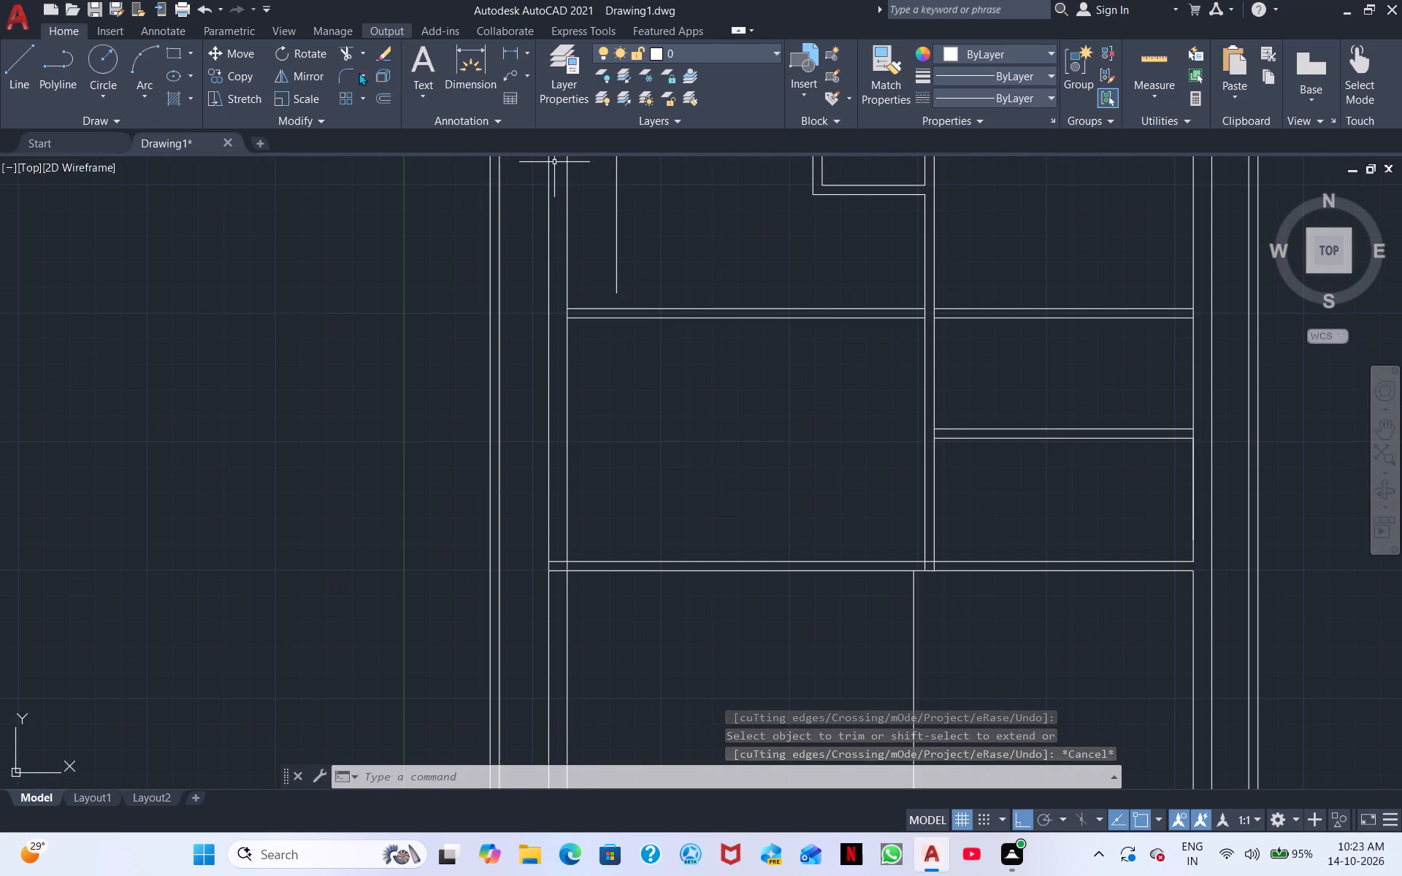
click(344, 58)
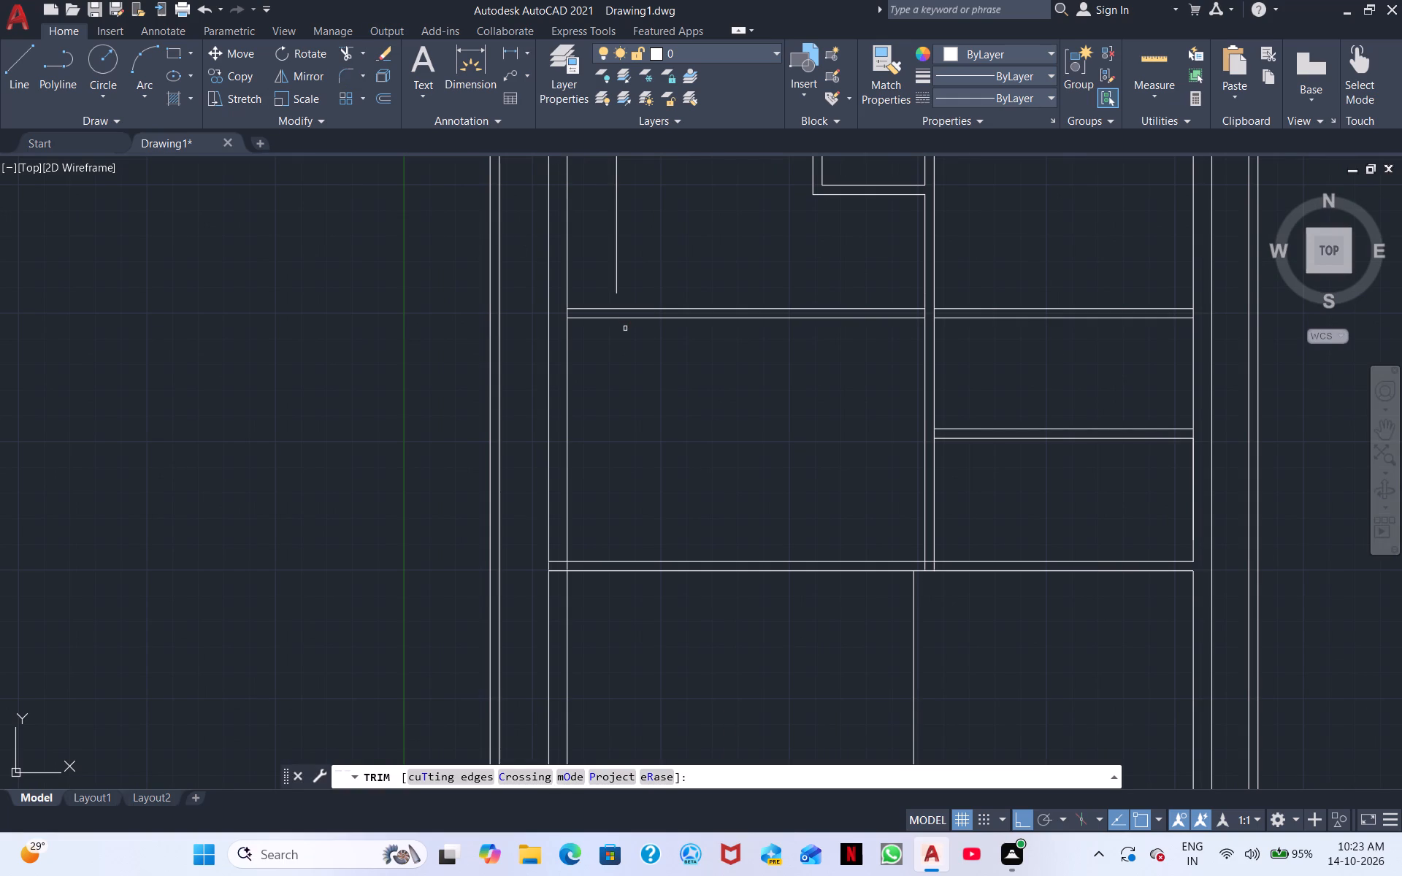
middle_drag(625, 328, 494, 186)
scroll(810, 234, up, 3)
middle_drag(849, 376, 754, 0)
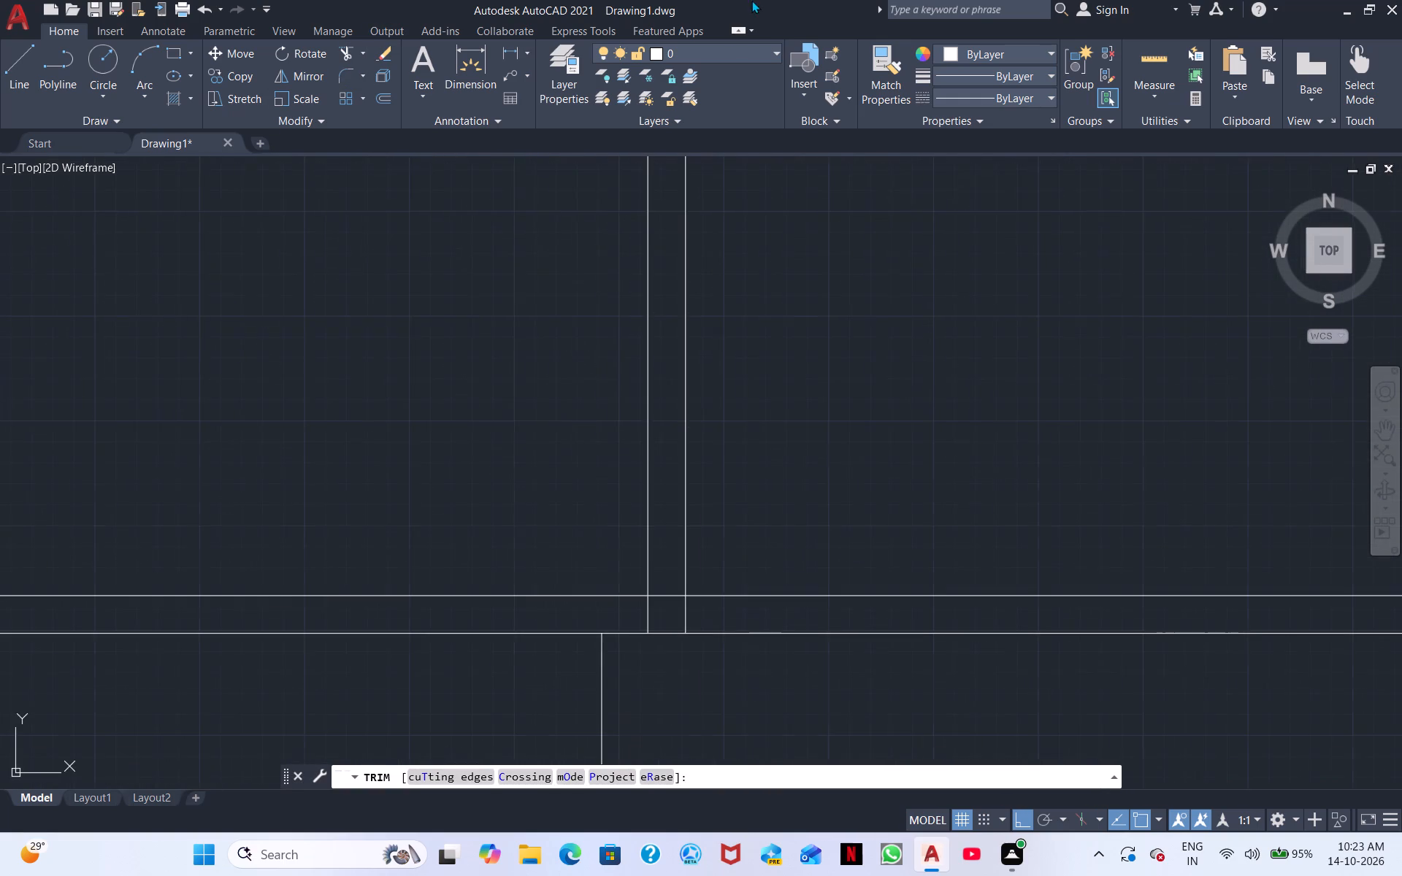
middle_drag(725, 191, 727, 64)
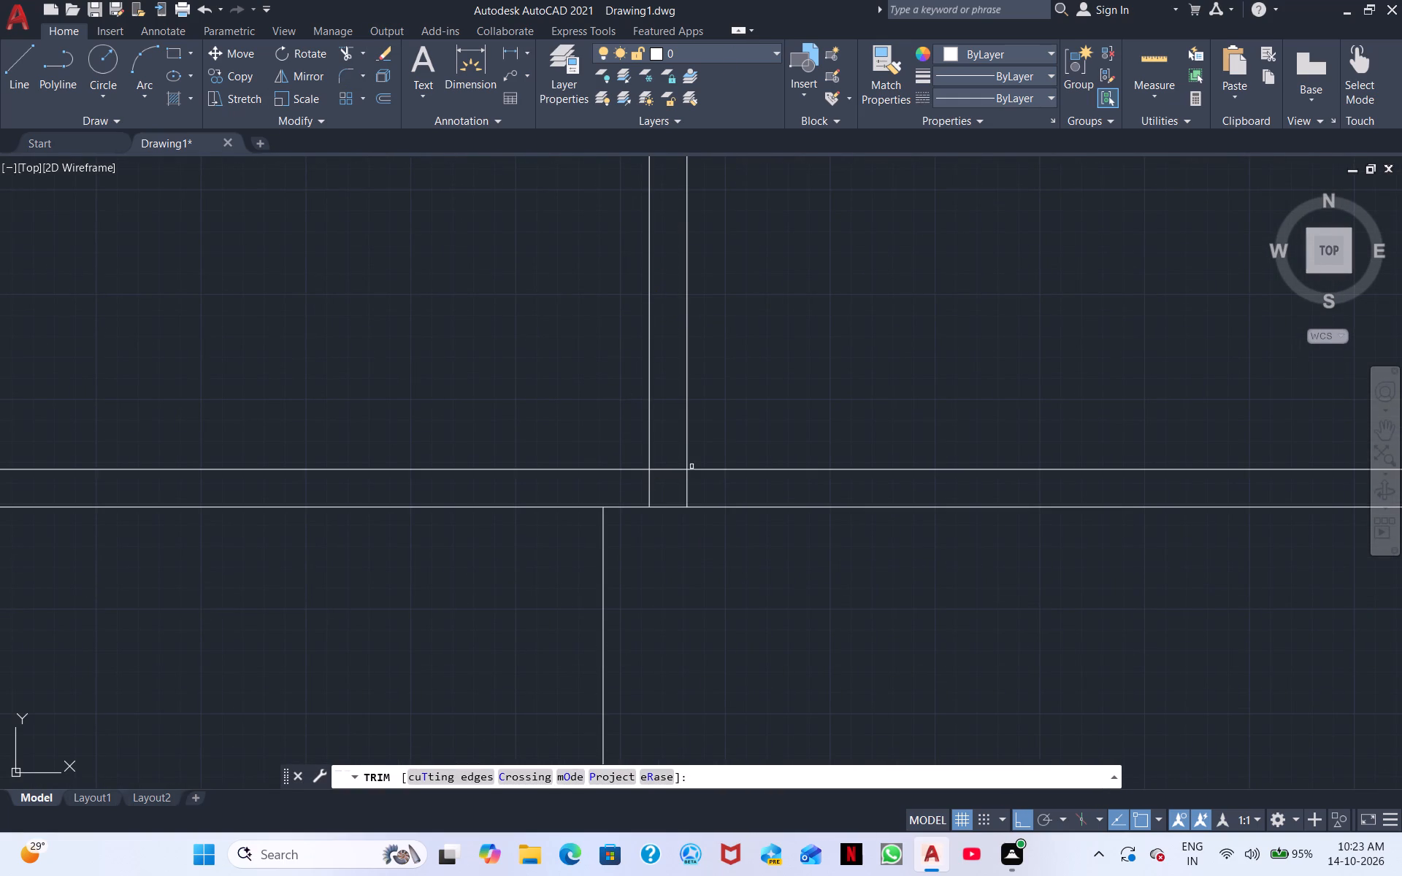
click(671, 467)
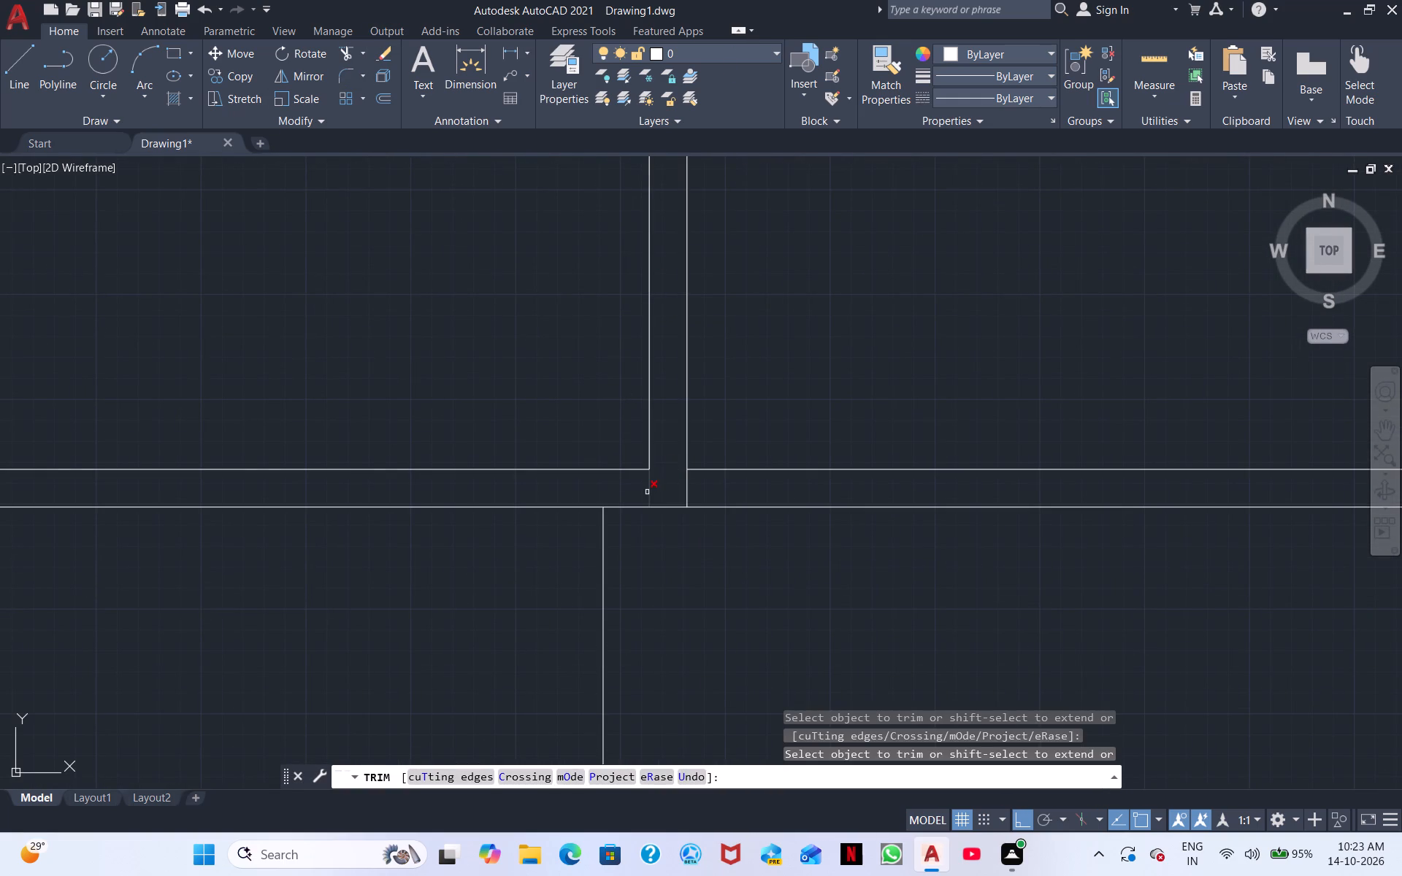
click(647, 492)
click(688, 490)
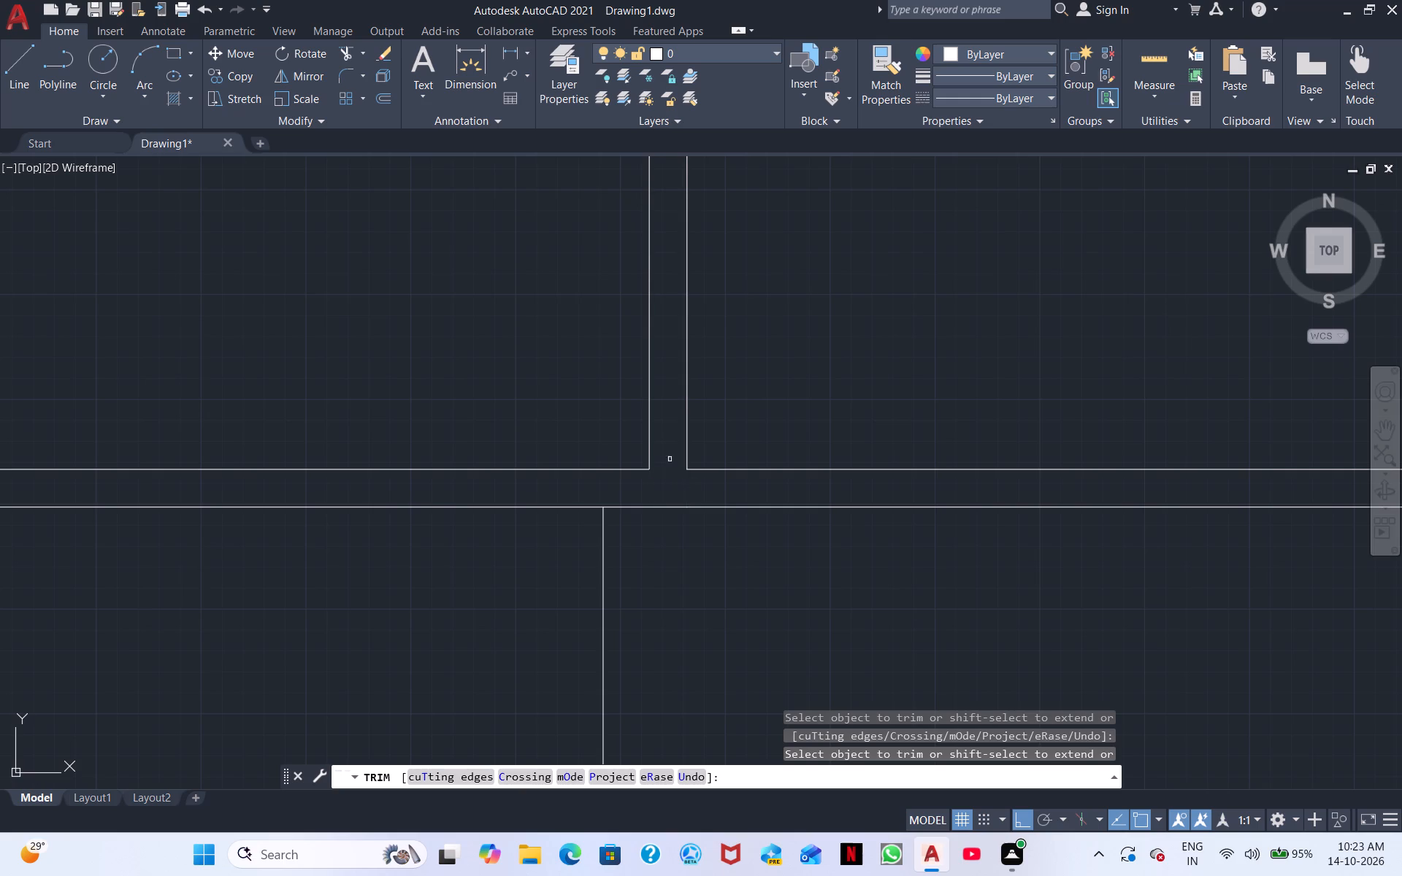
key(Escape)
Trim away the inner, room-side line of the western room wall north of the southern outer wall.
scroll(661, 373, down, 2)
middle_drag(697, 361, 696, 375)
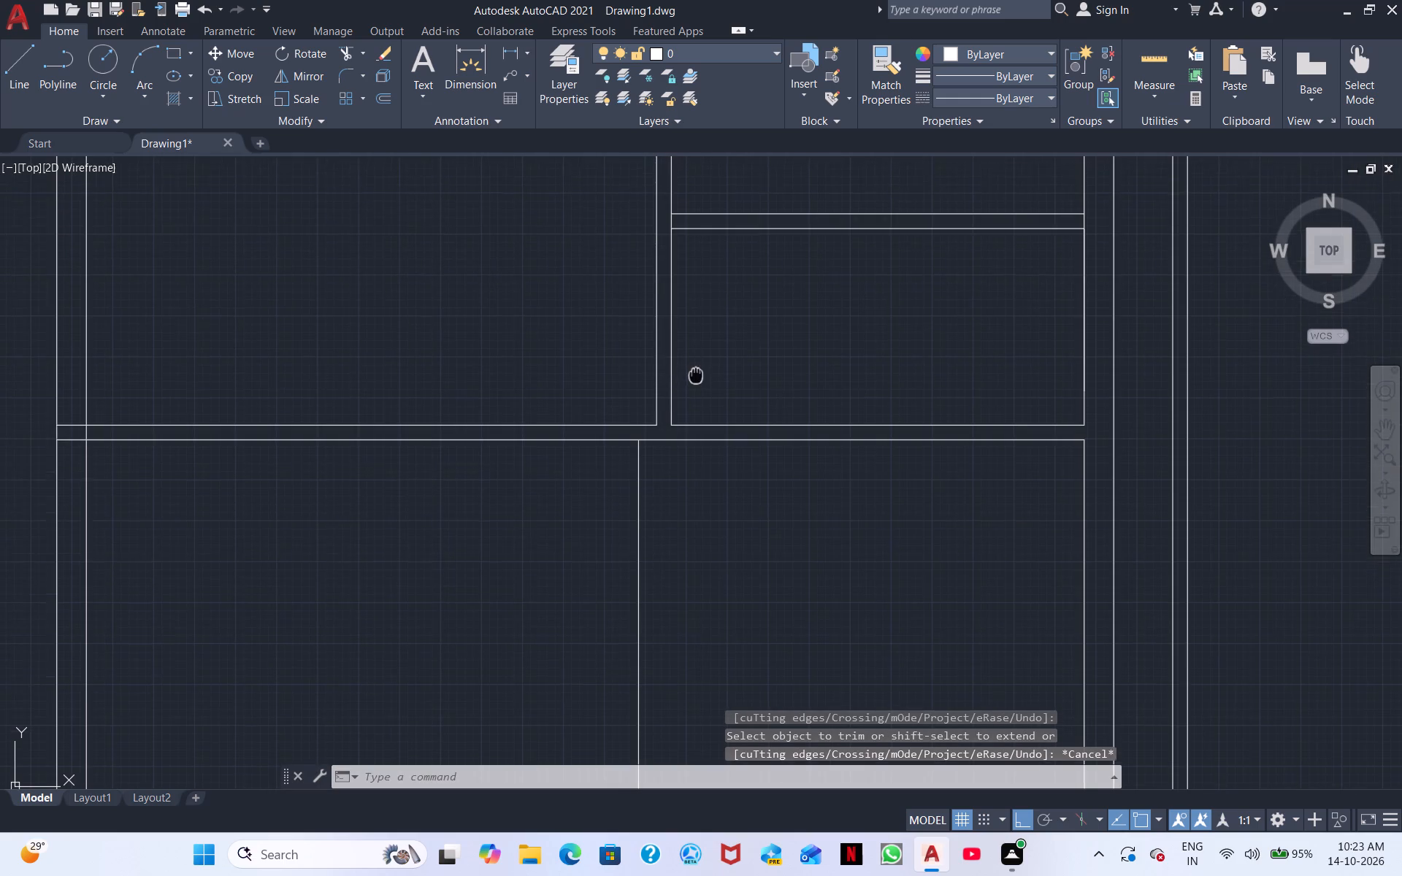
middle_drag(696, 375, 748, 396)
scroll(795, 368, up, 1)
scroll(804, 367, down, 2)
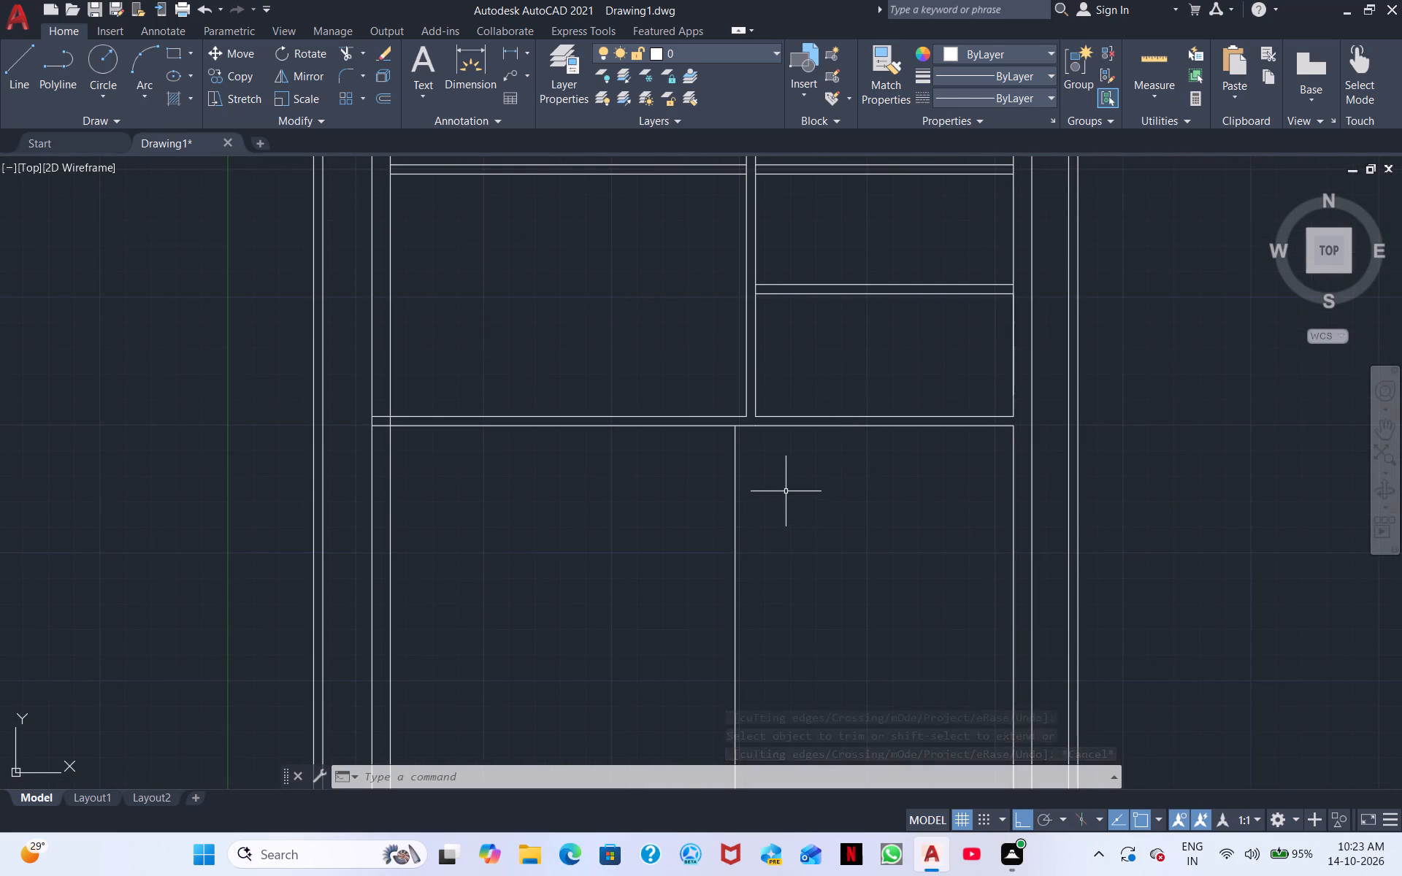
scroll(786, 483, up, 2)
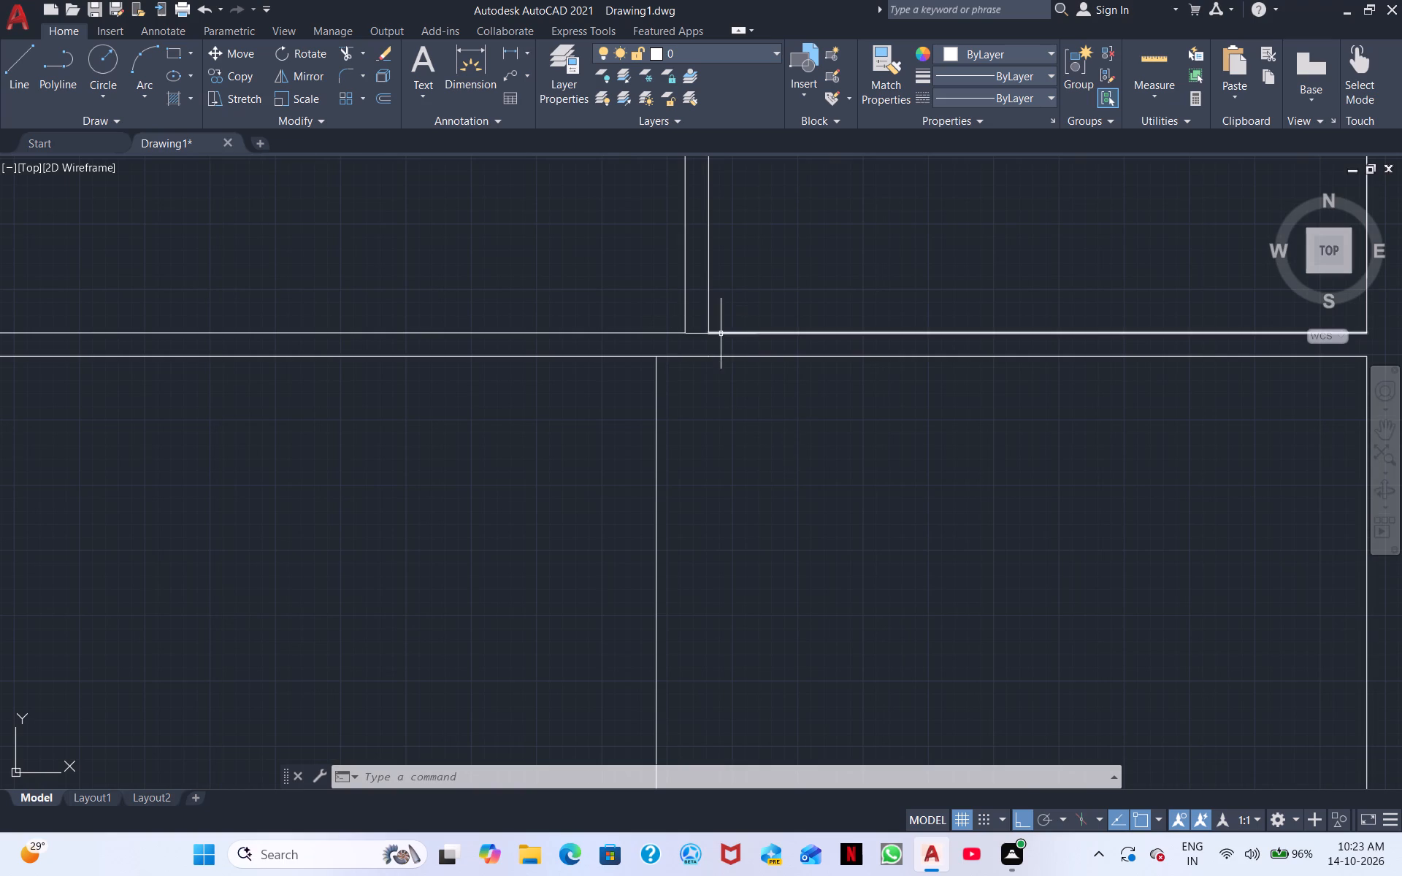
scroll(535, 327, down, 2)
middle_drag(529, 377, 714, 285)
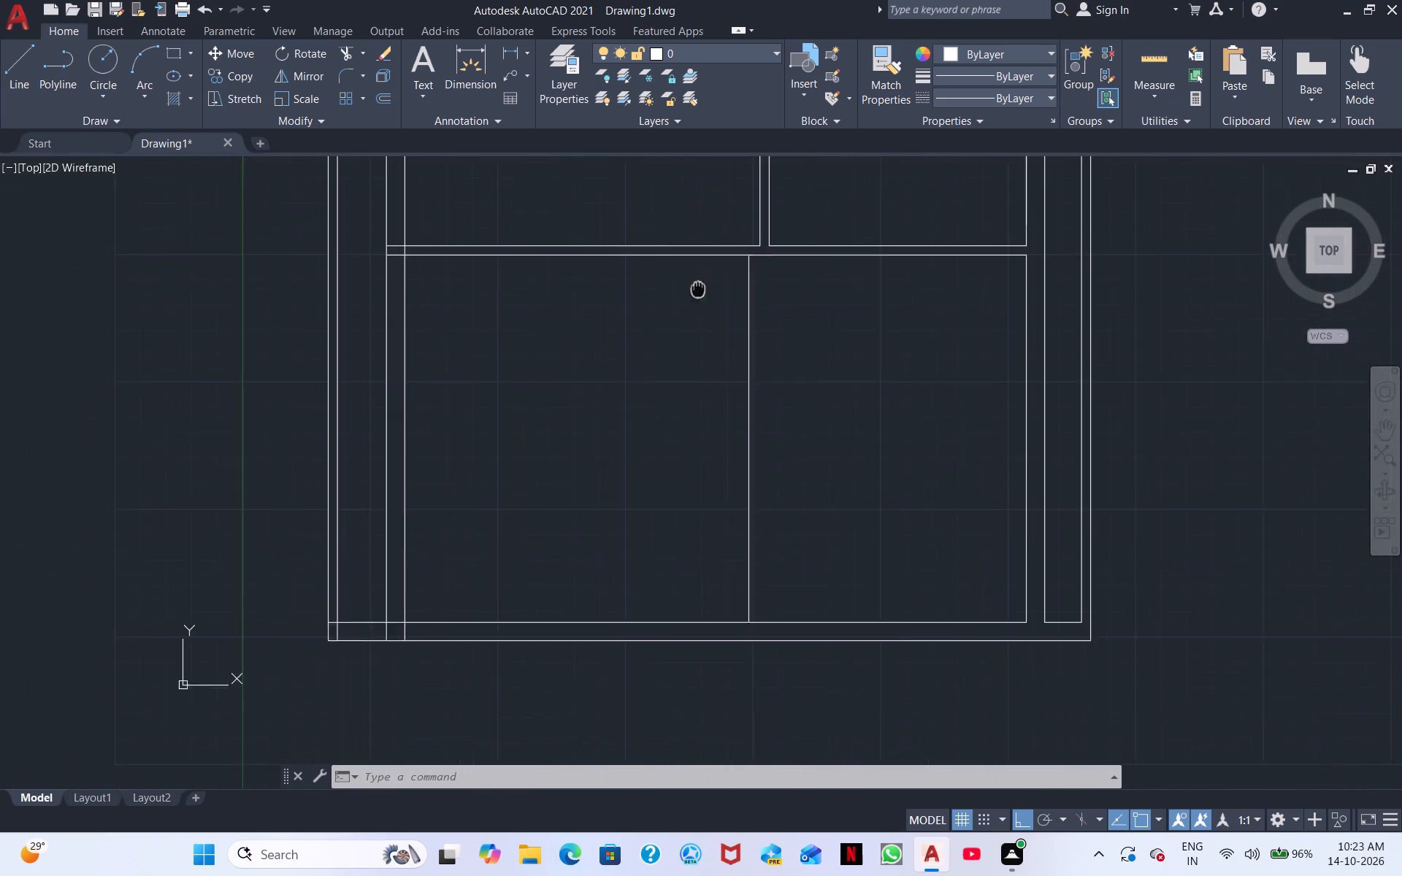
middle_drag(714, 285, 716, 285)
middle_drag(475, 396, 629, 342)
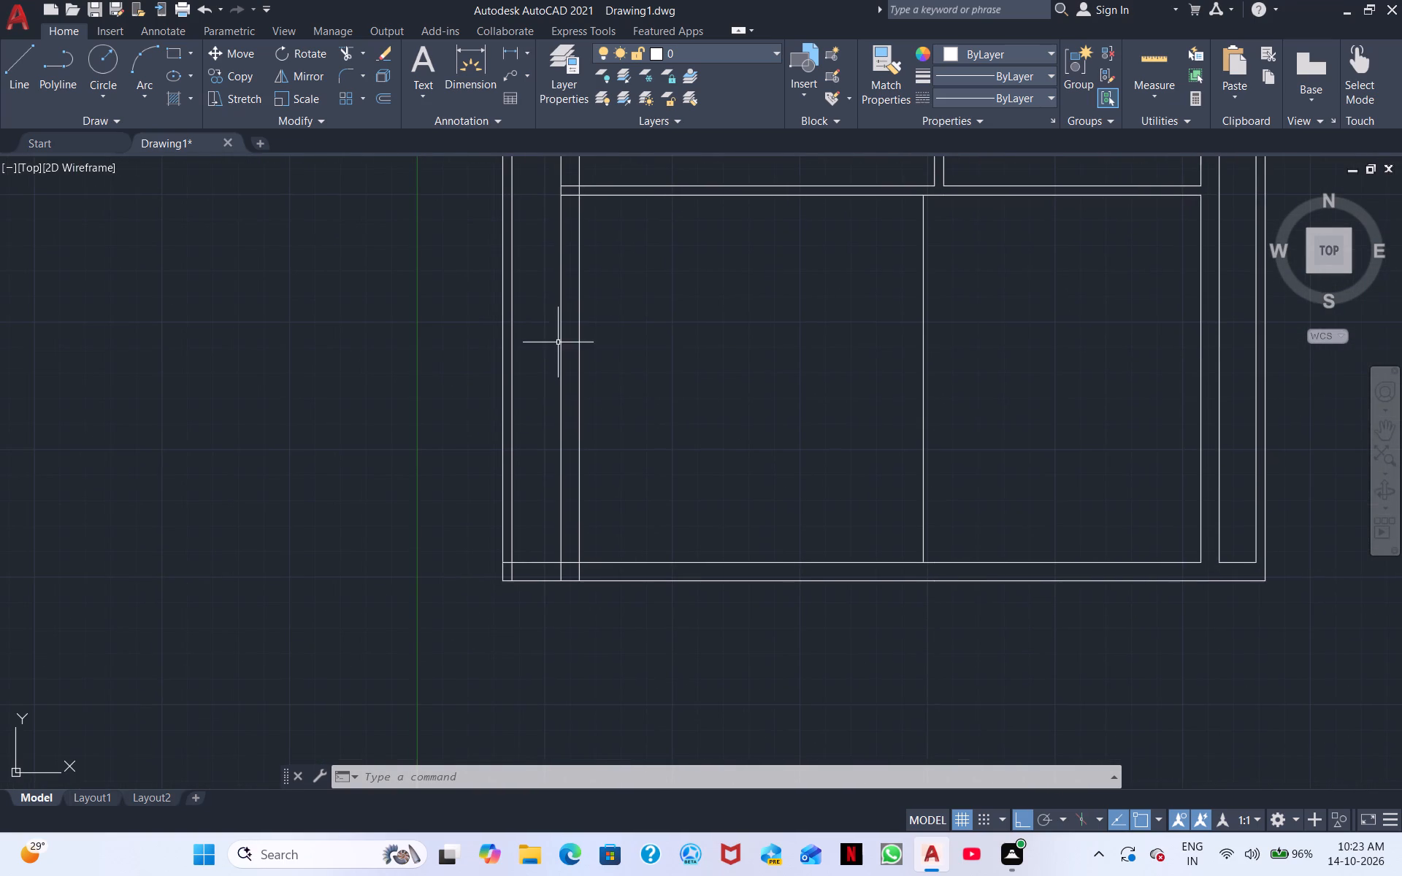
scroll(587, 360, down, 1)
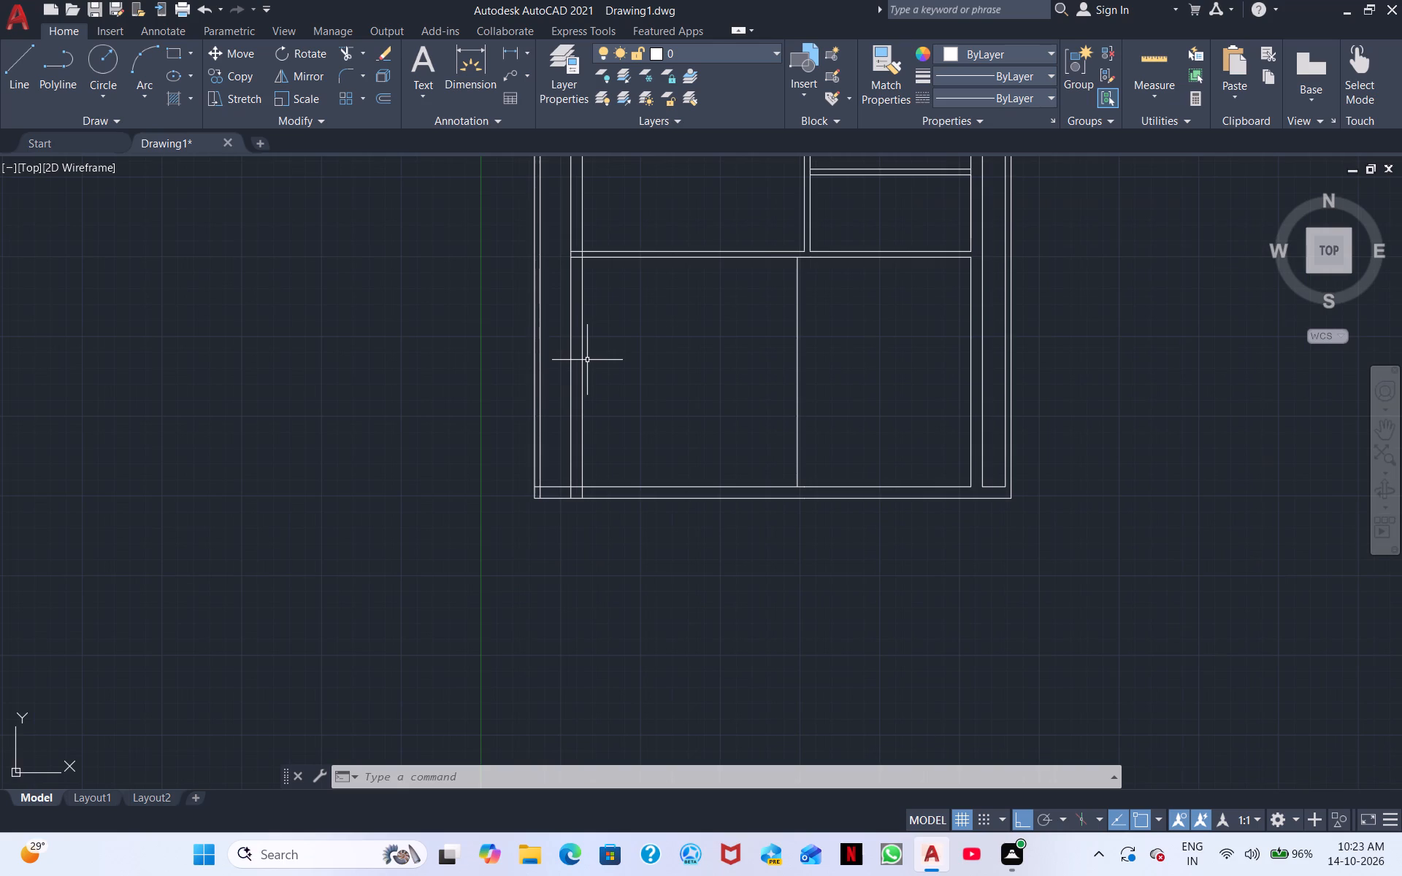
scroll(580, 336, up, 2)
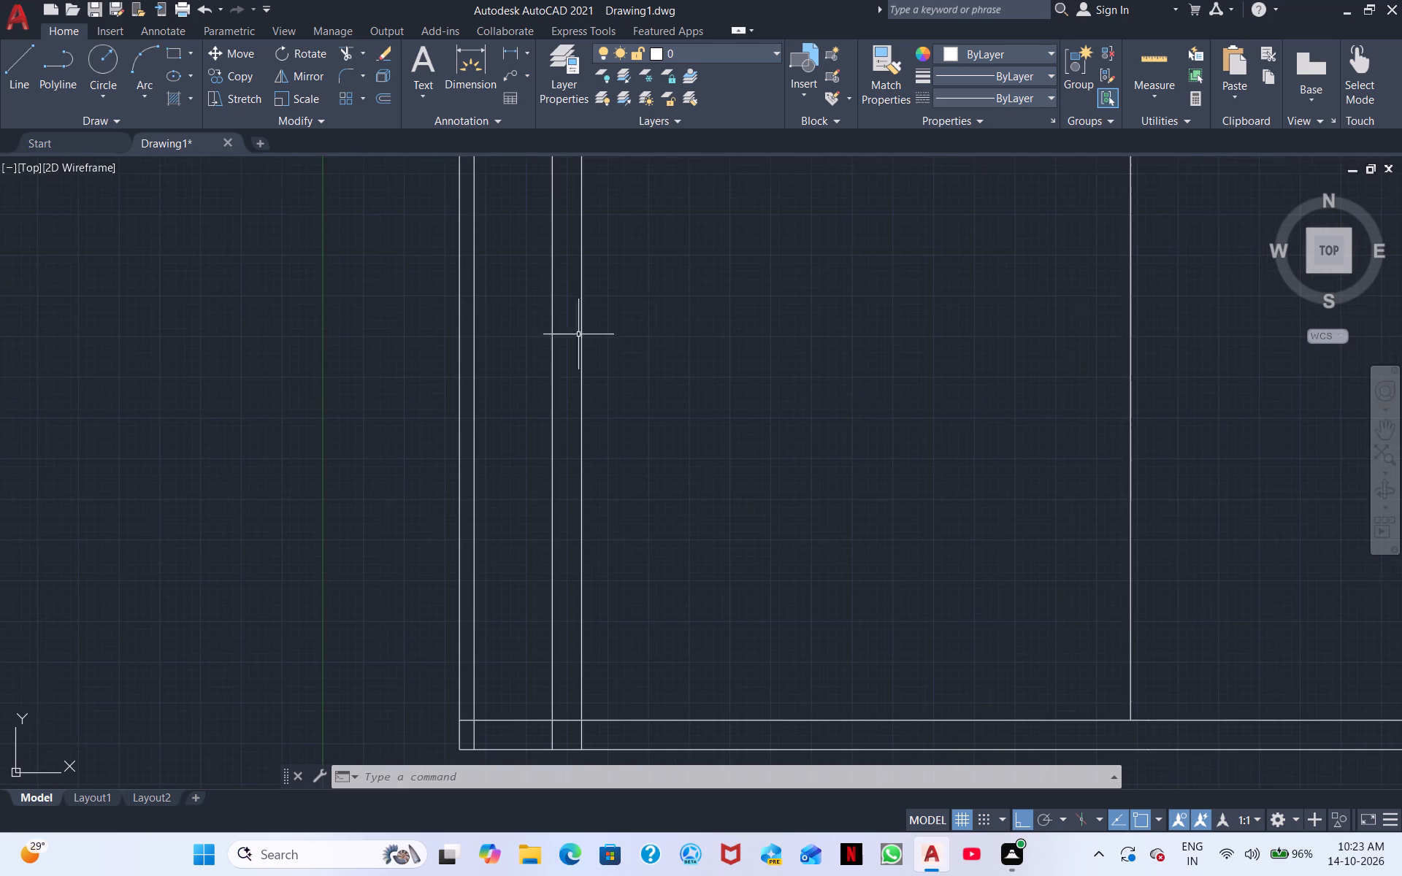
click(347, 54)
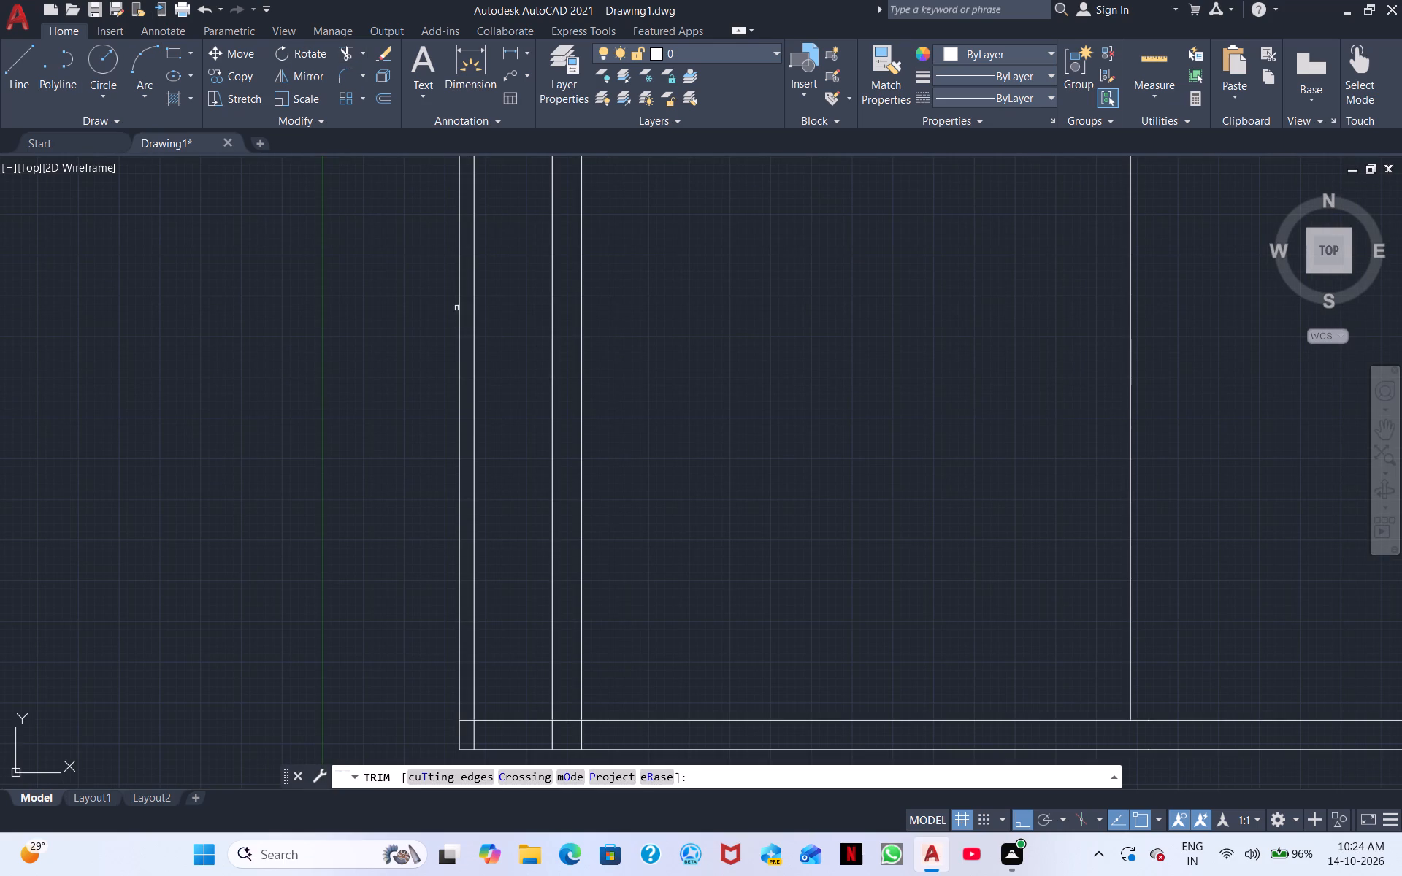
click(583, 383)
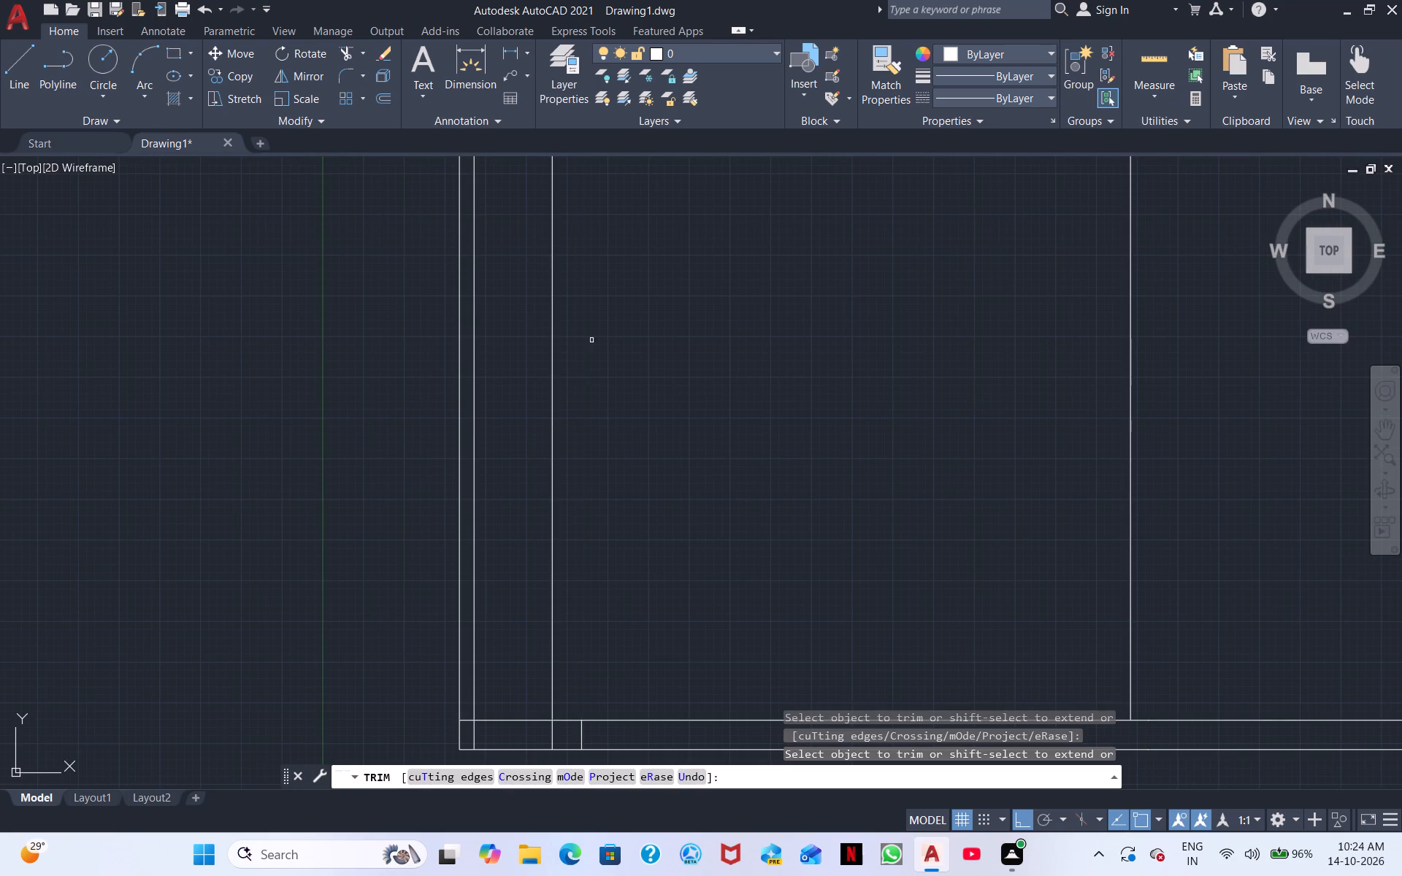
Trim the western walls' line ends crossing the southern outer wall, plus the overlapping inner line end at the plan's southwest outer corner.
scroll(591, 339, down, 2)
middle_drag(620, 459, 592, 261)
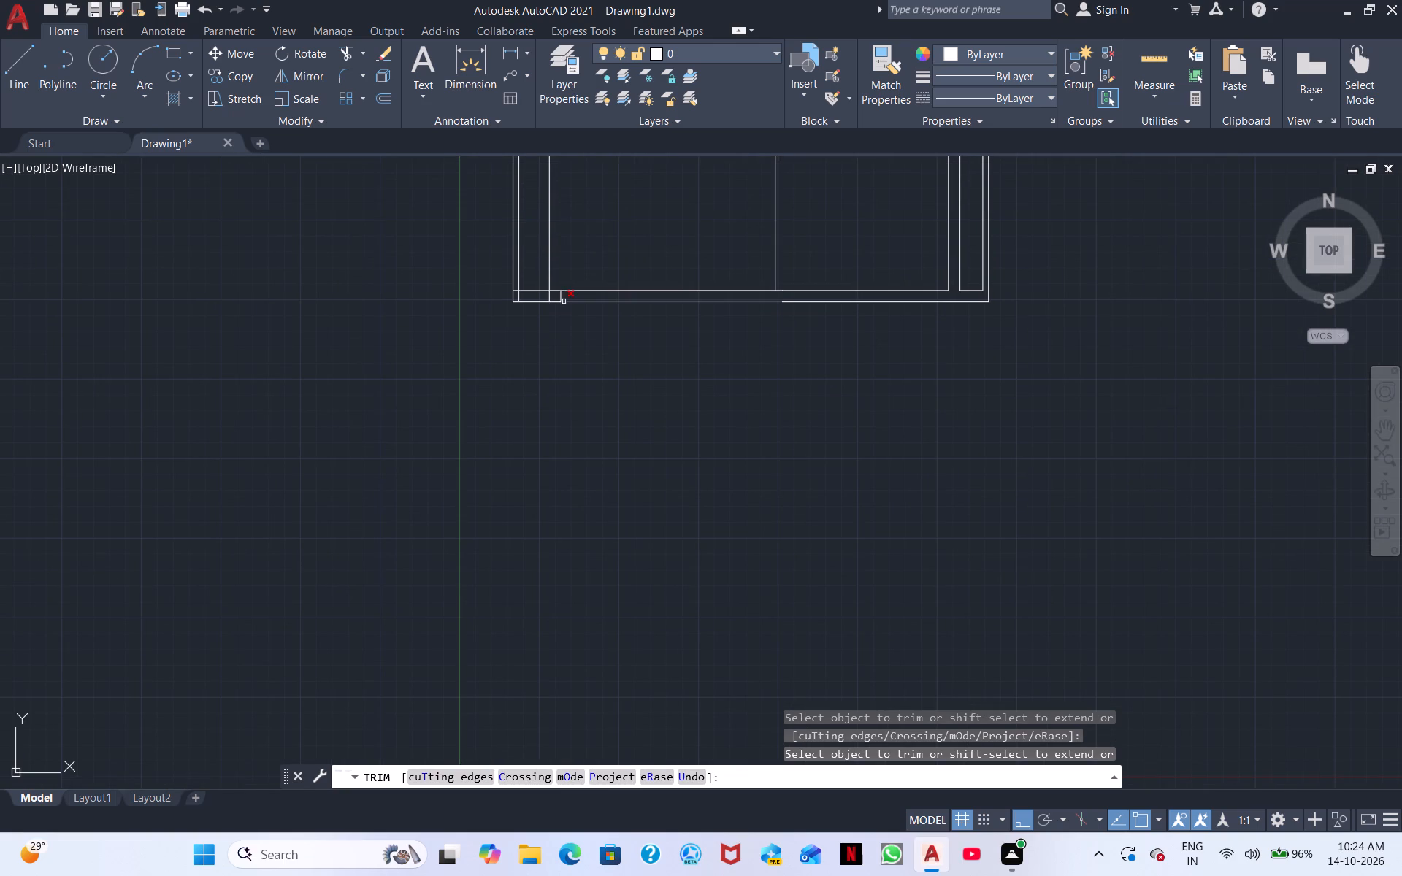
scroll(548, 299, up, 2)
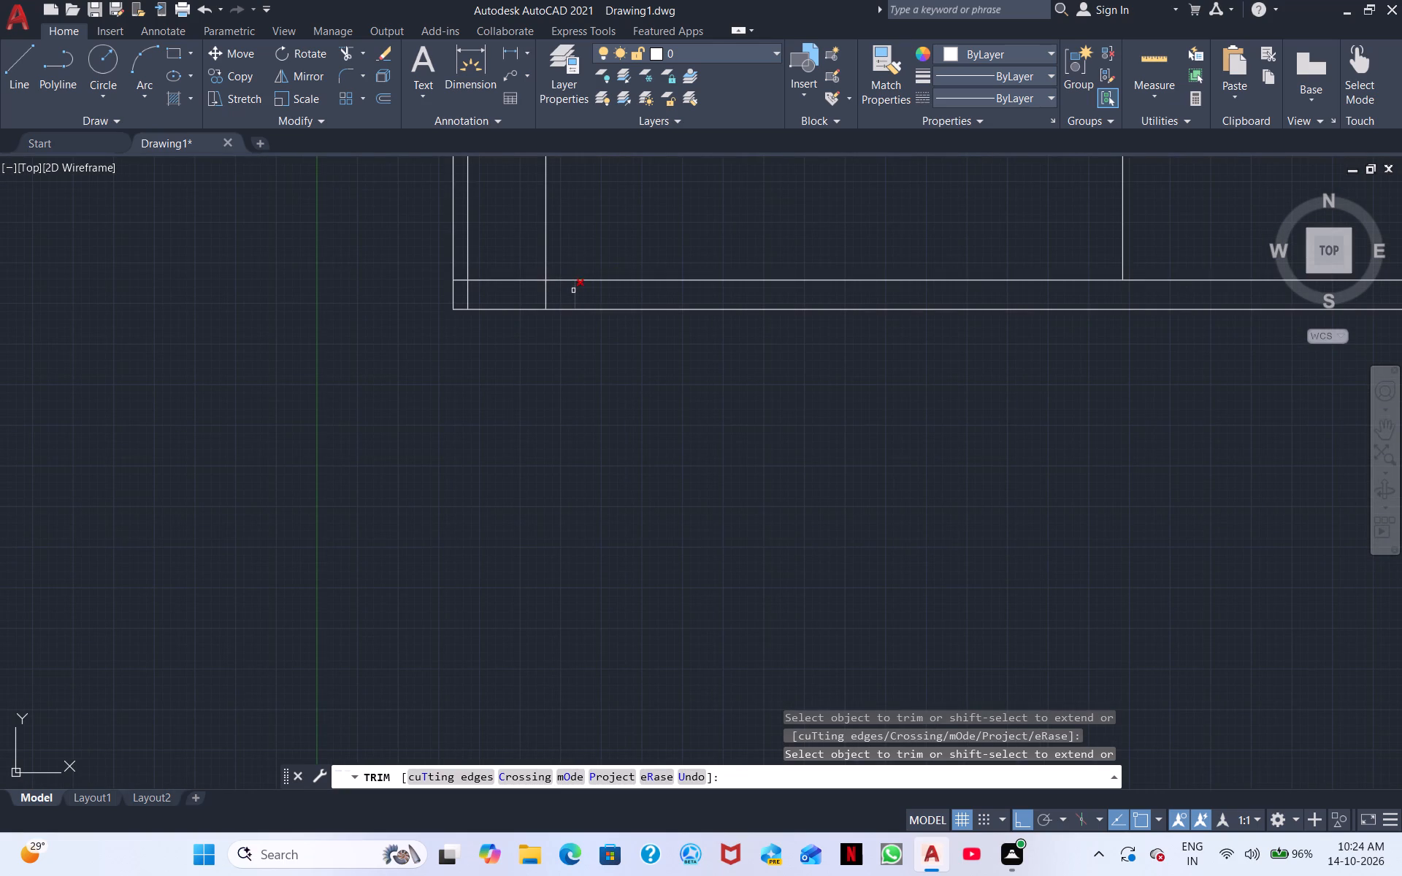
click(573, 291)
click(470, 296)
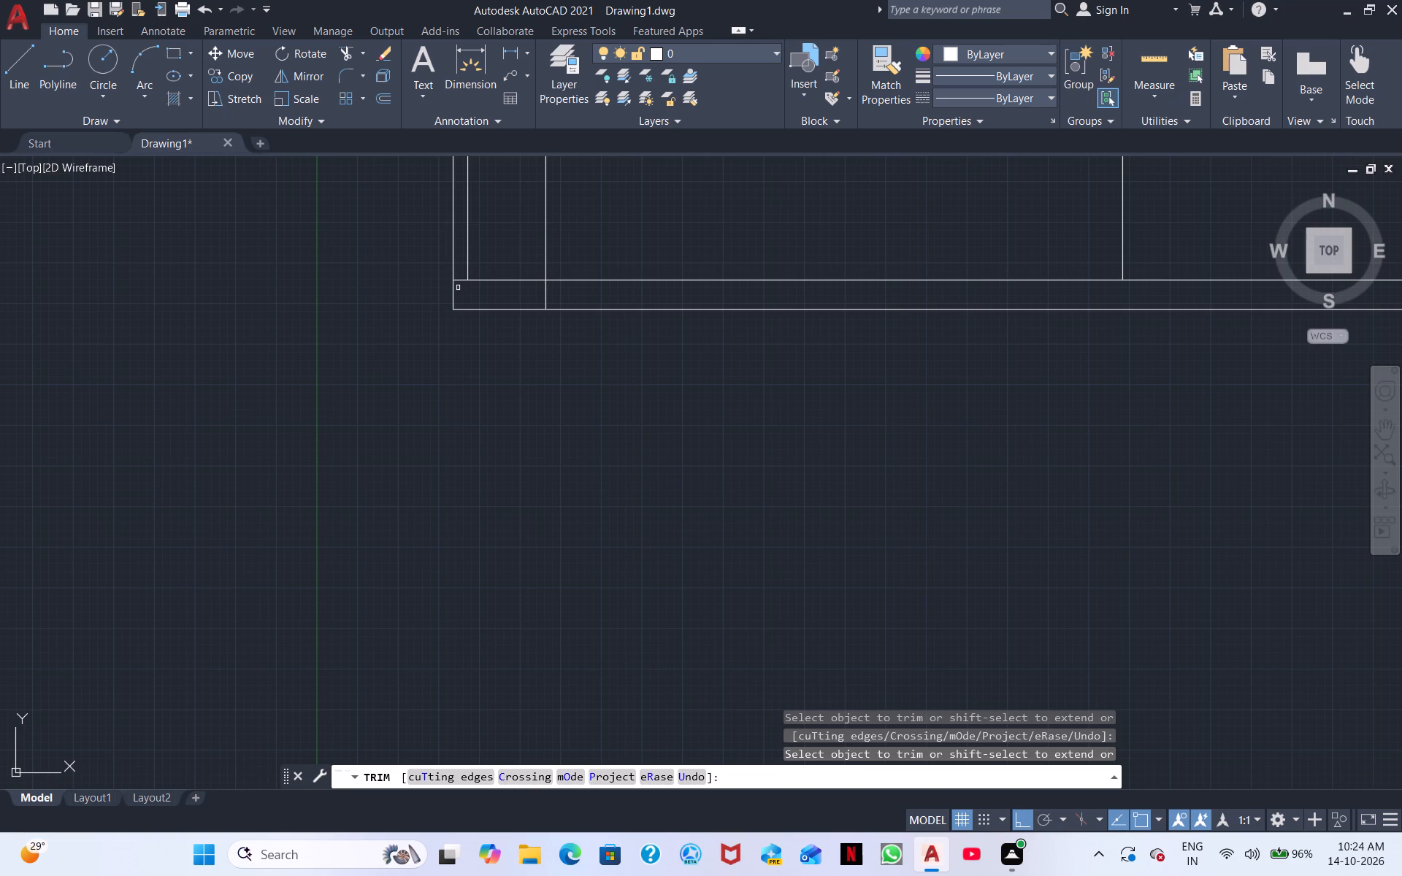
click(459, 280)
scroll(459, 280, down, 2)
middle_drag(602, 272, 495, 434)
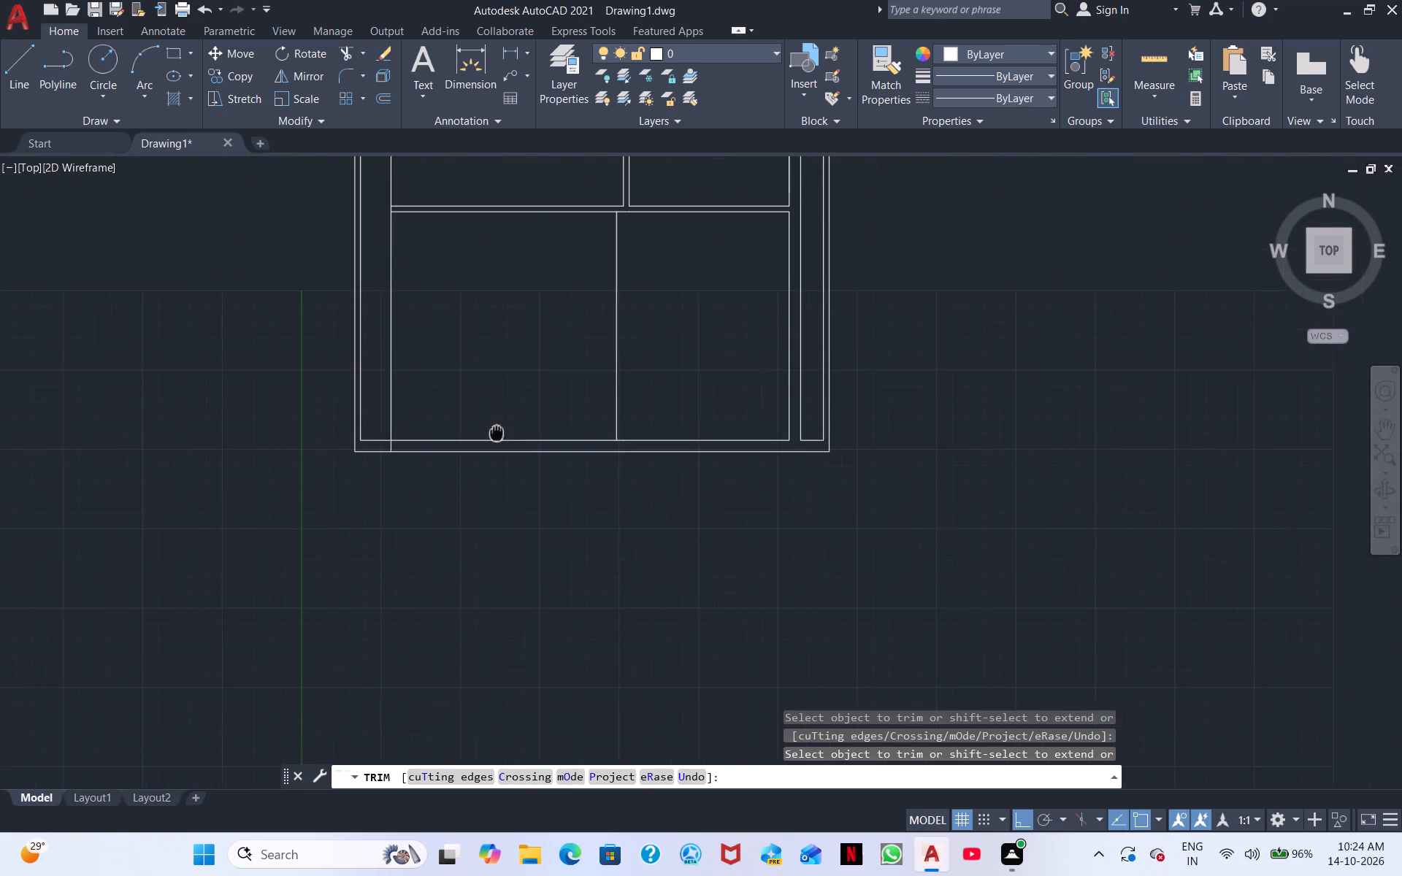
middle_drag(495, 434, 492, 439)
scroll(513, 360, down, 2)
scroll(513, 360, up, 1)
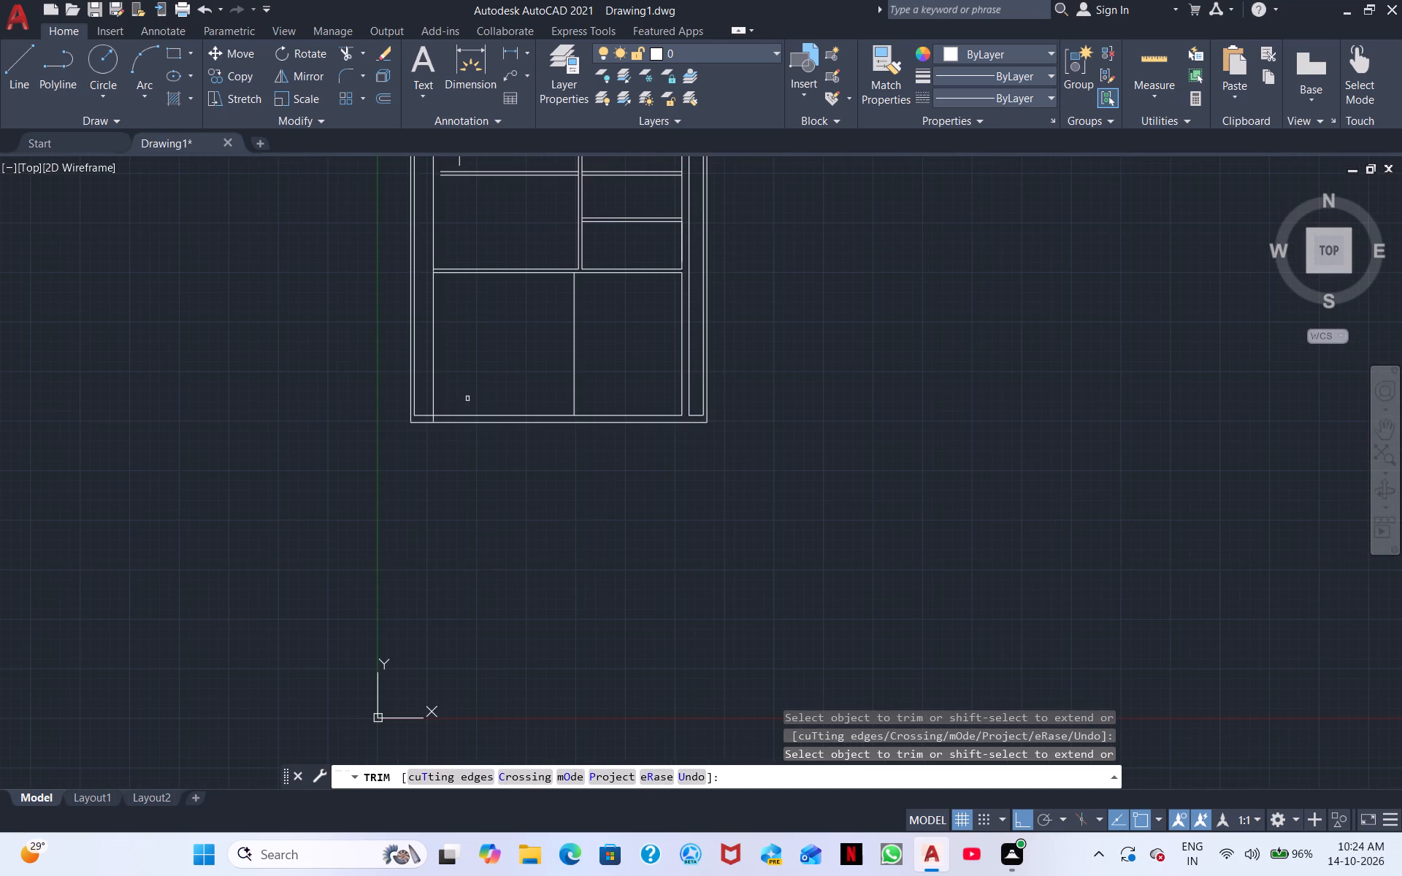
scroll(430, 408, up, 2)
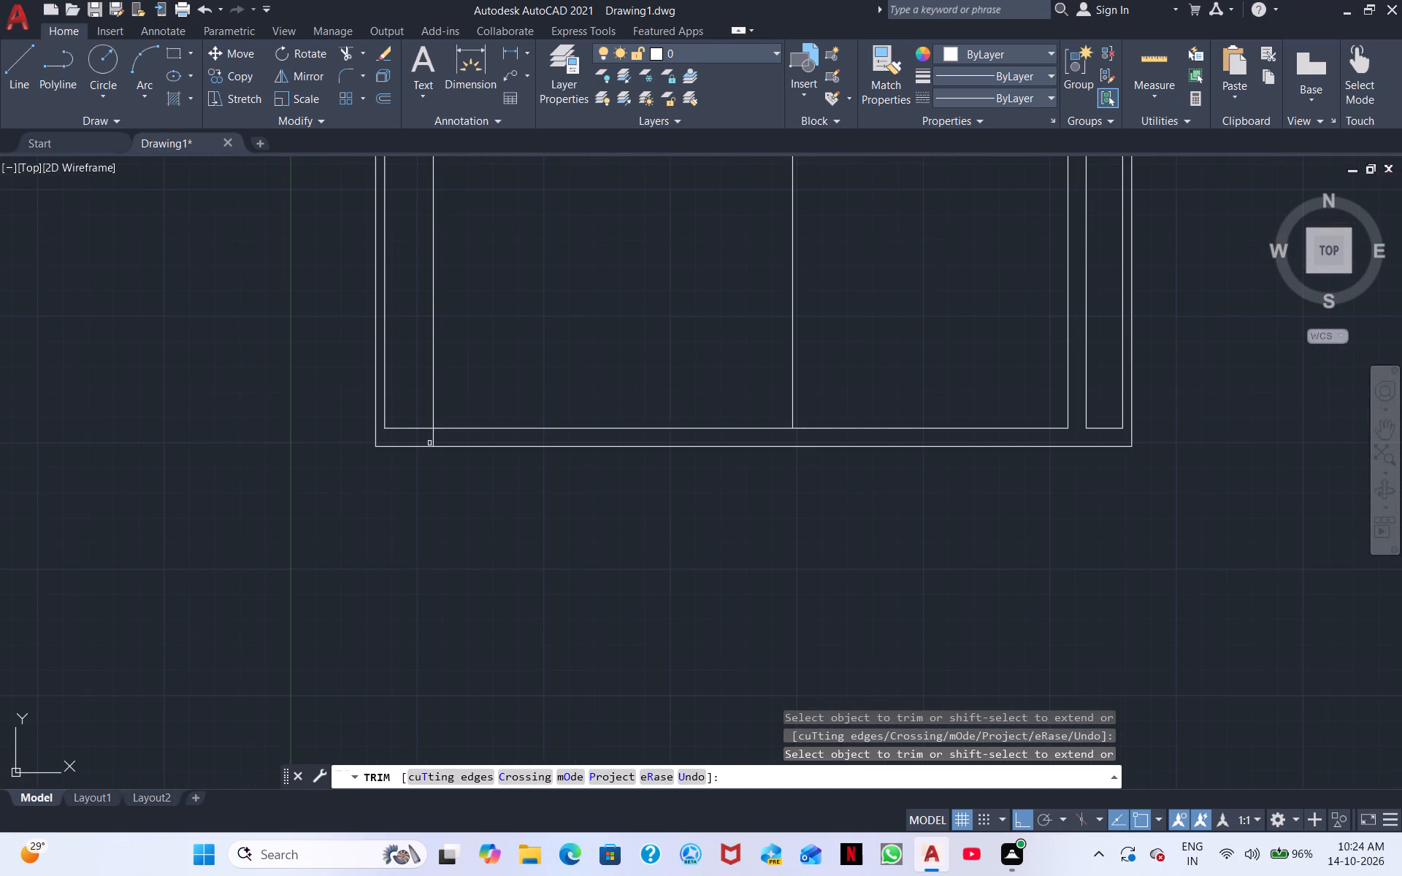
click(434, 437)
key(Escape)
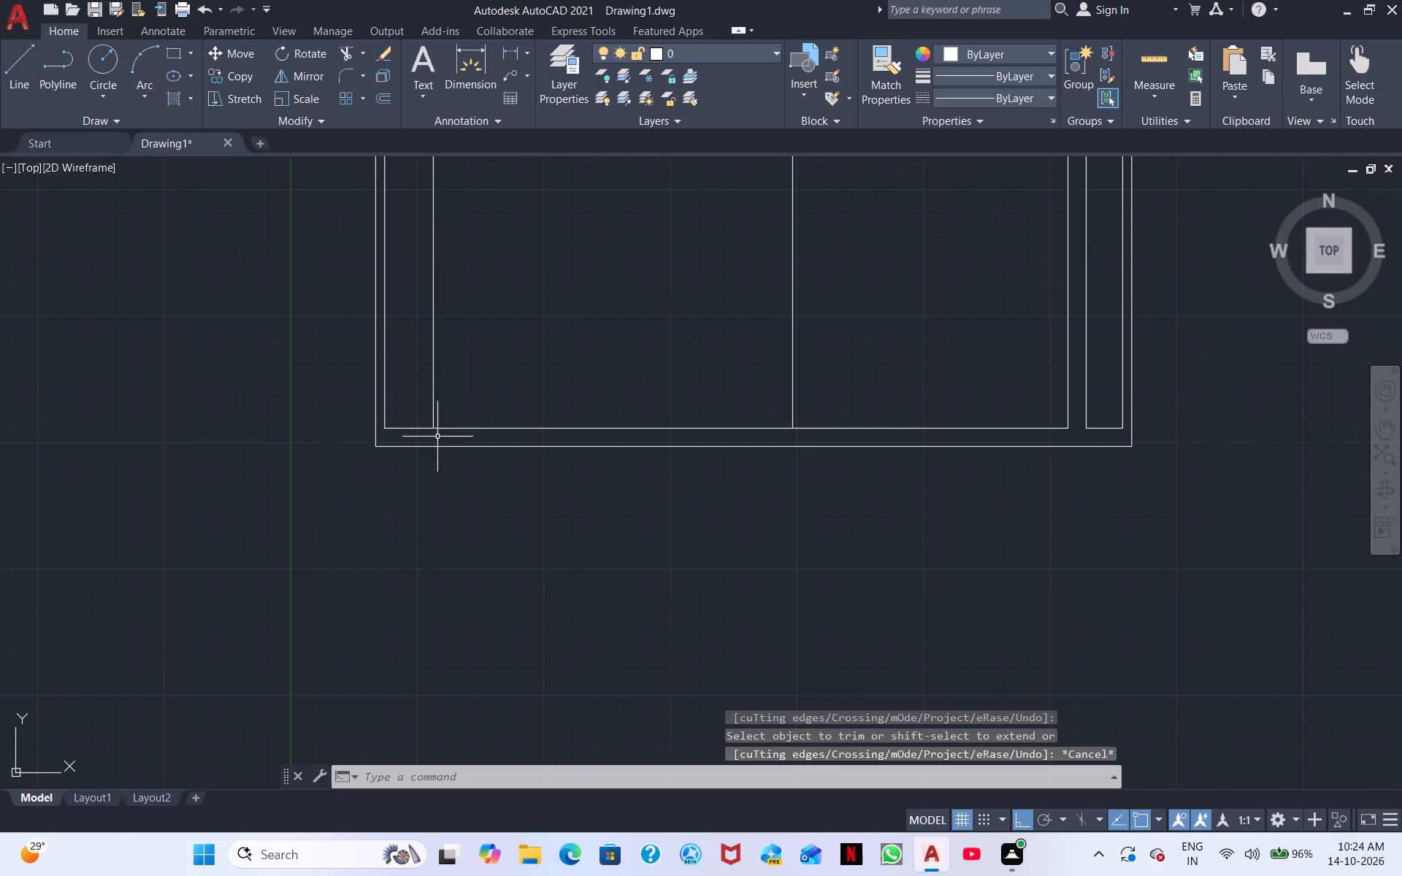
Examine the whole floor plan, including the northern rooms and the cross walls' western ends, for remaining junctions to clean up.
scroll(490, 362, down, 2)
middle_drag(508, 361, 432, 523)
middle_drag(493, 420, 421, 577)
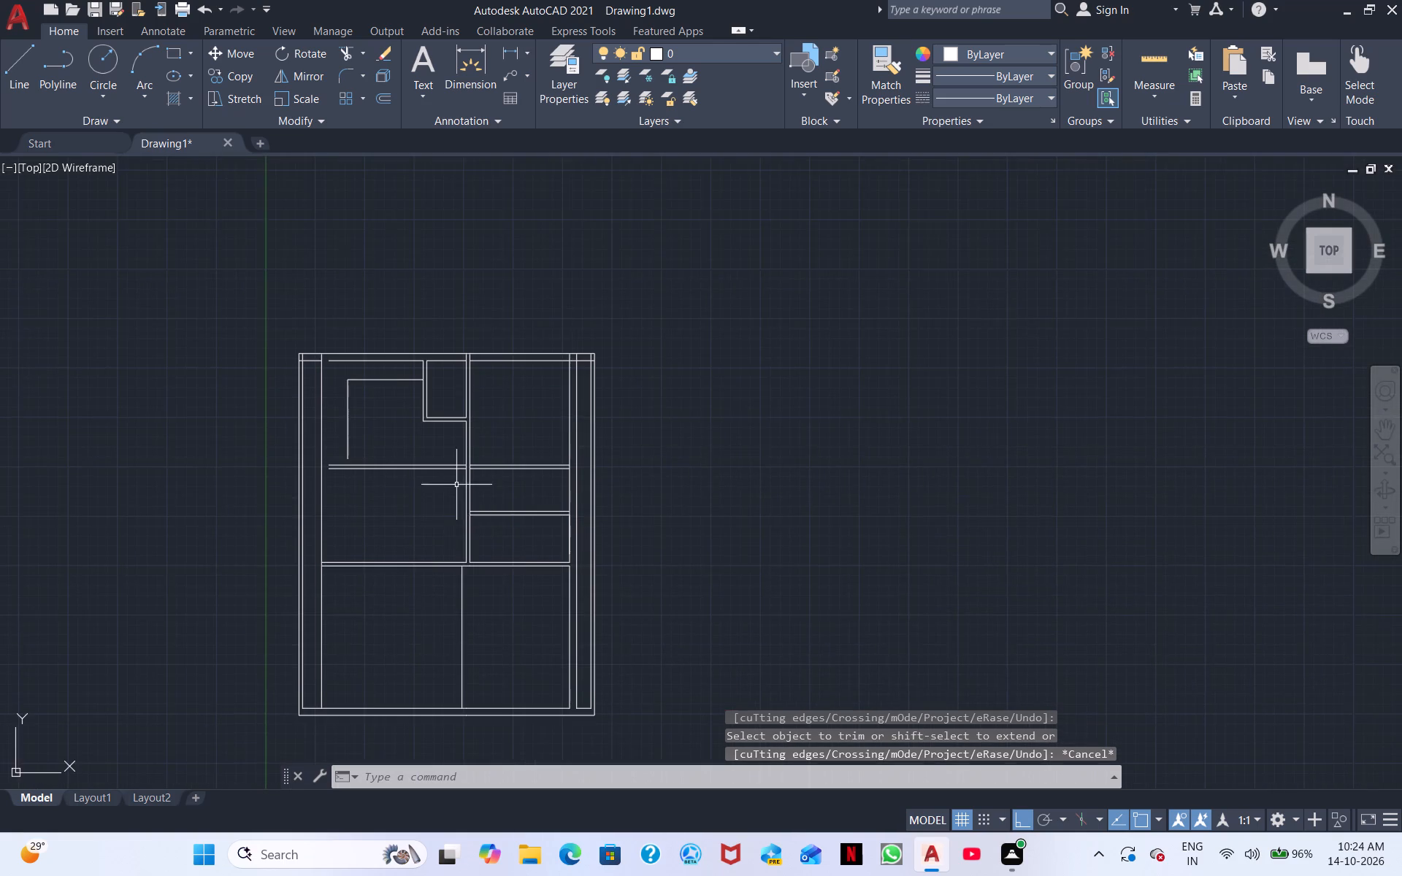
scroll(456, 483, up, 2)
middle_drag(460, 473, 451, 569)
scroll(528, 523, down, 1)
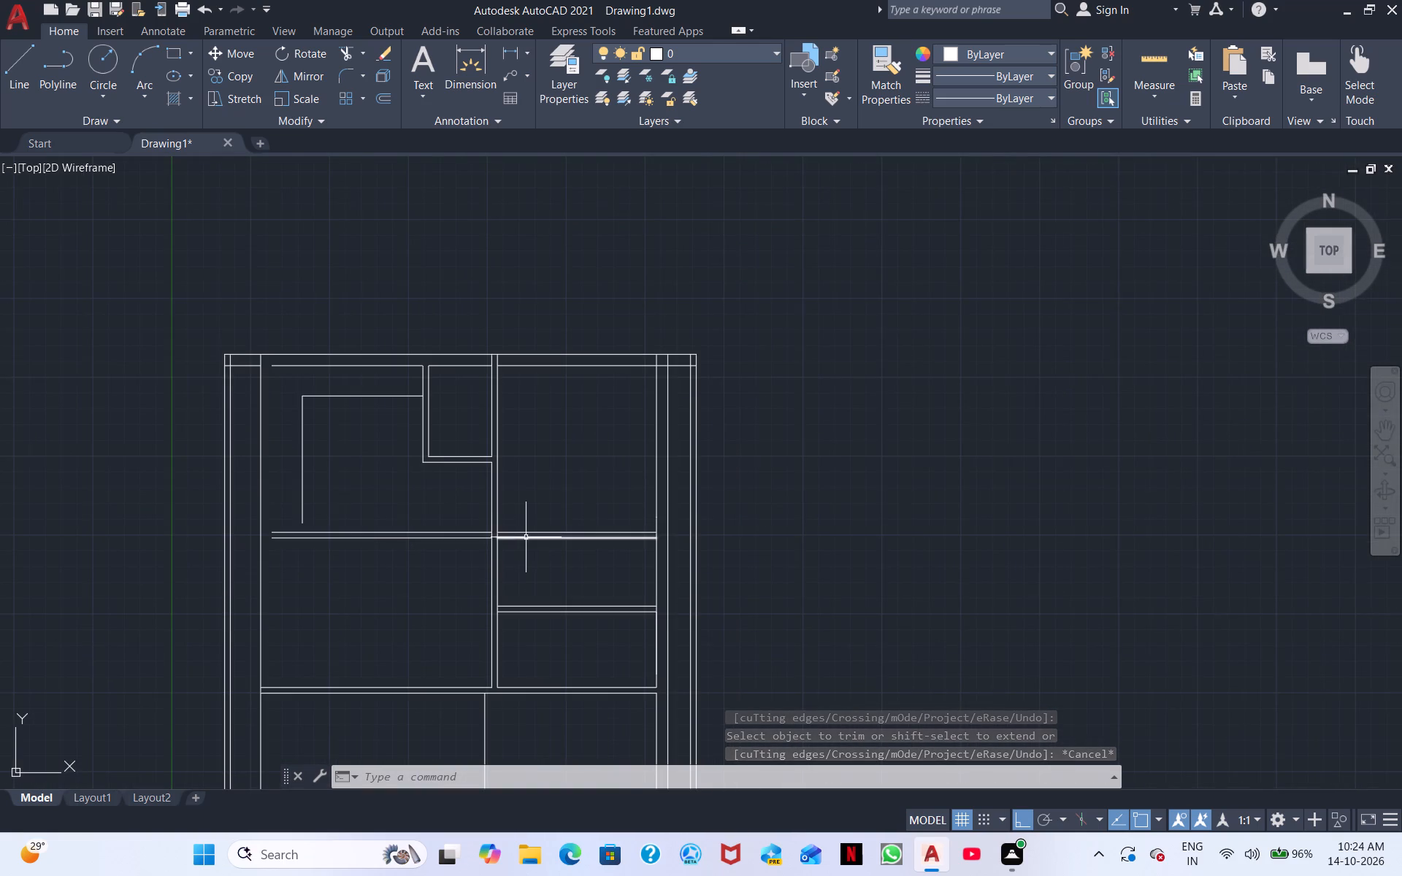
scroll(528, 534, down, 2)
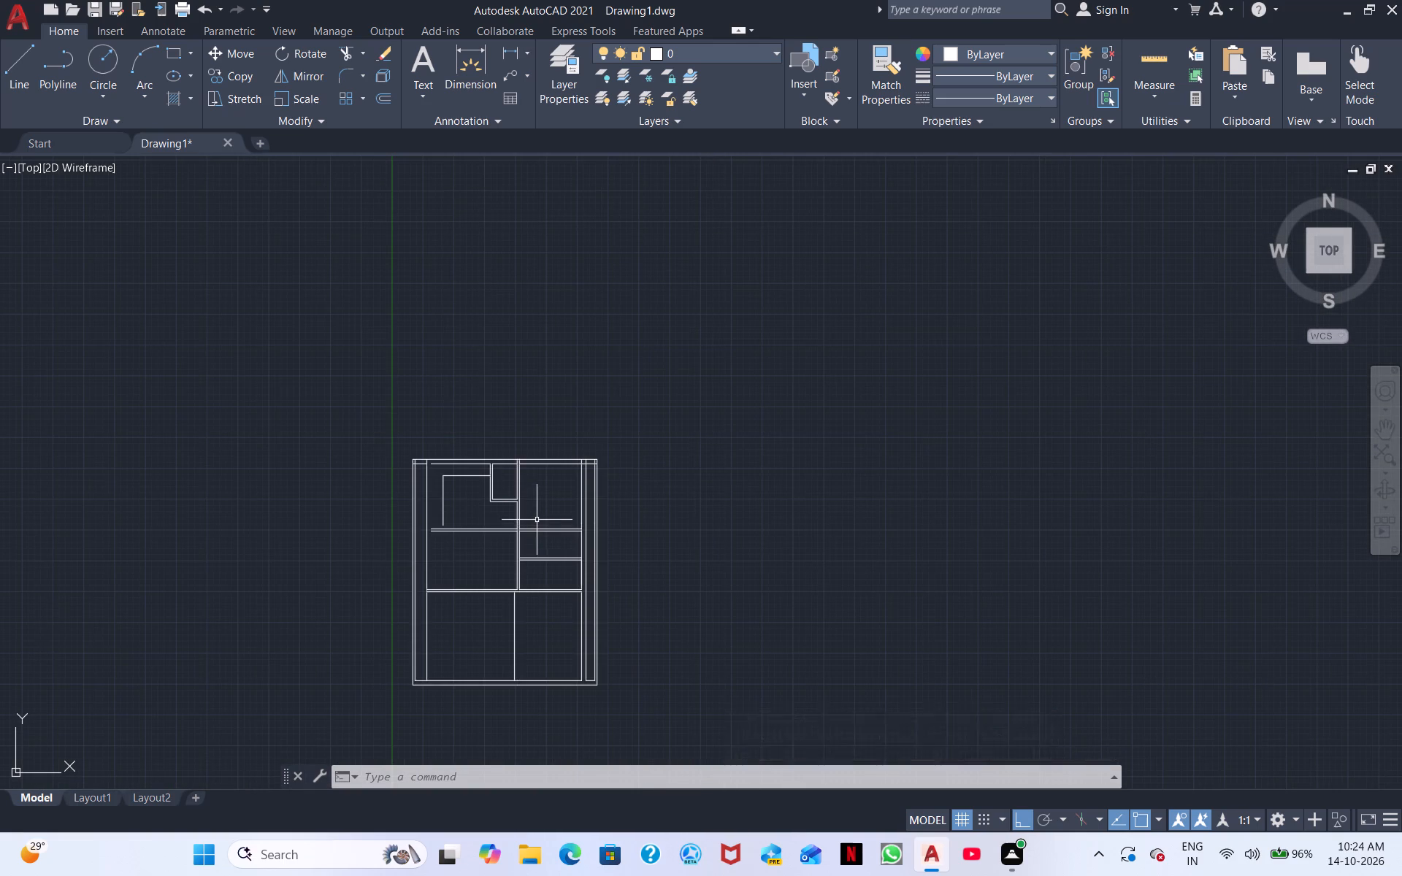
scroll(537, 520, up, 1)
scroll(501, 448, up, 1)
scroll(480, 319, up, 1)
scroll(429, 401, down, 1)
middle_drag(402, 474, 802, 152)
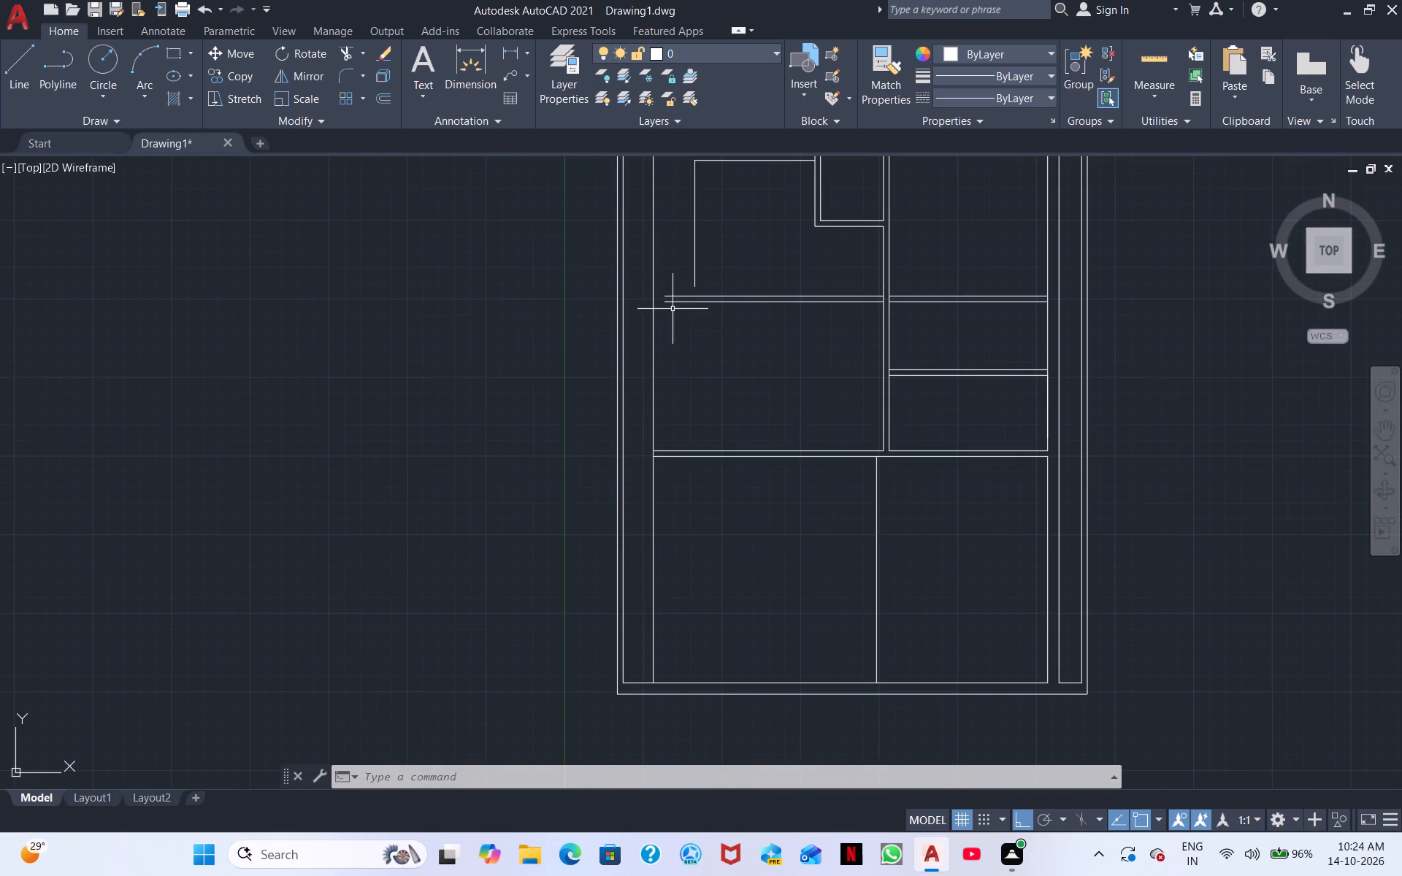
Extend both lines of the cross wall's free western end, south of the northwest room, to the western room wall's line.
drag(340, 47, 330, 66)
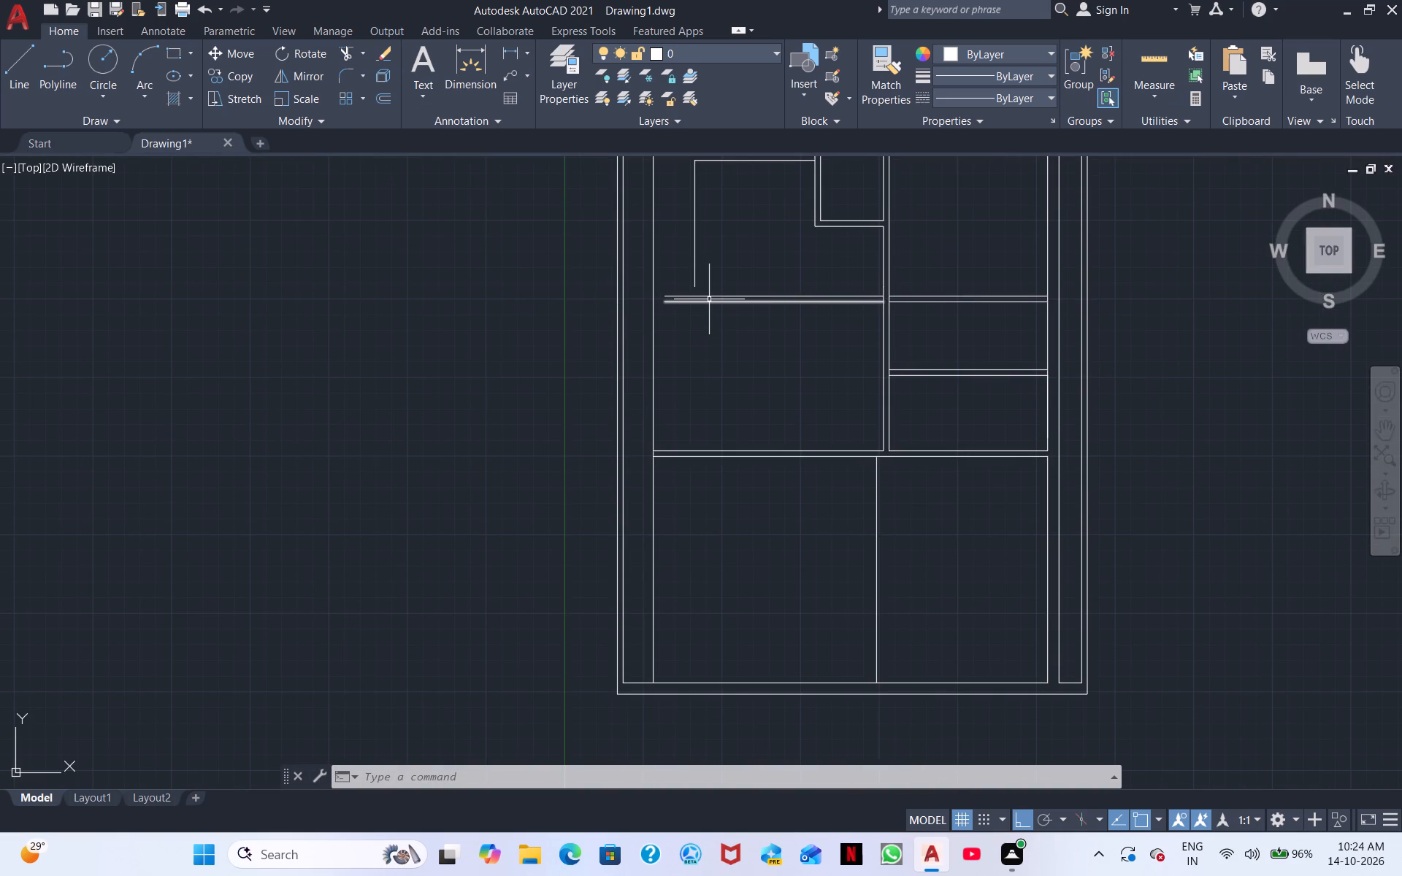
click(345, 60)
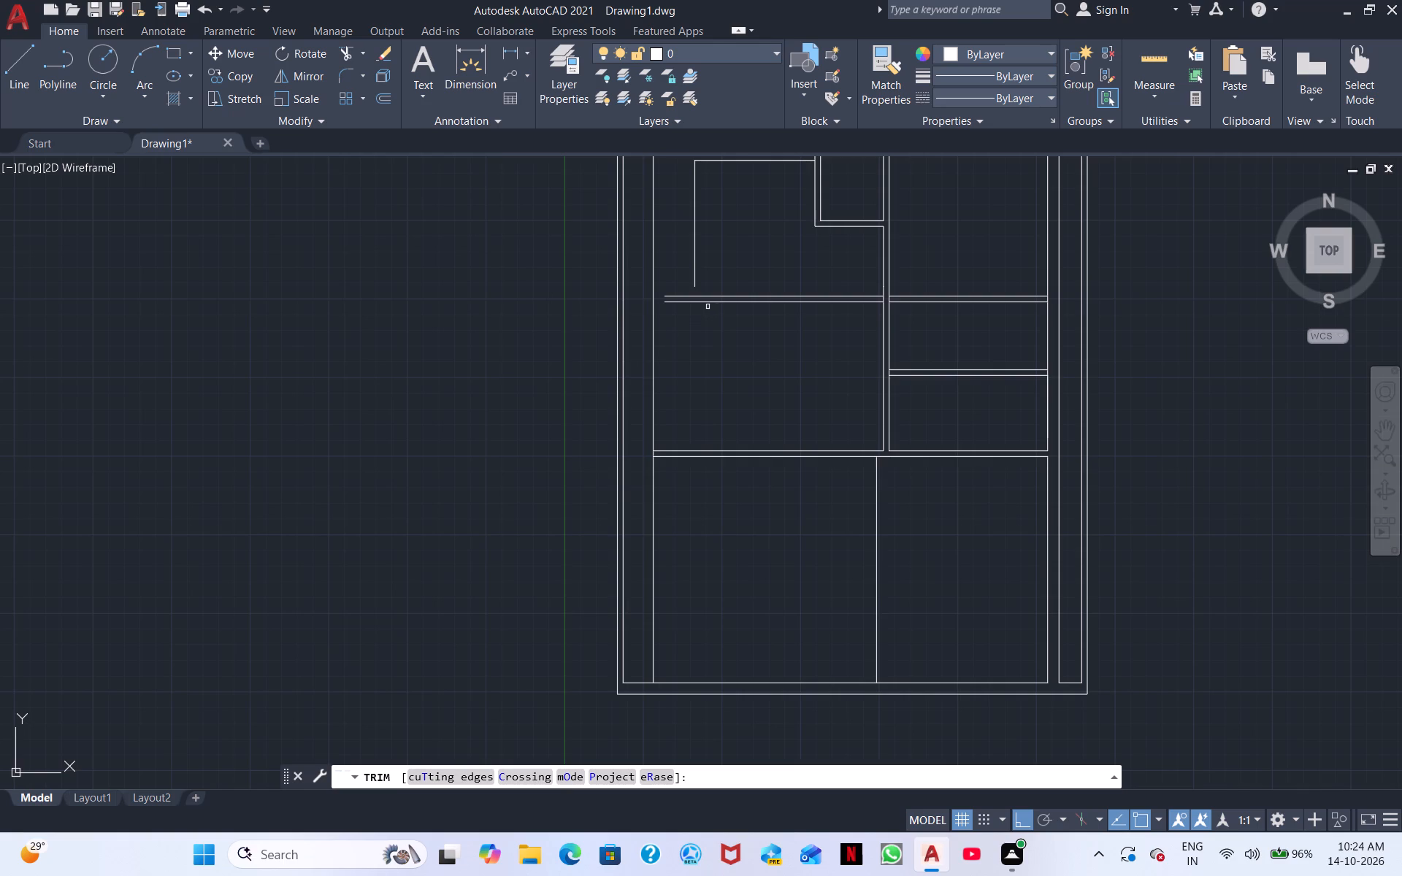
shift+click(708, 302)
shift+click(713, 295)
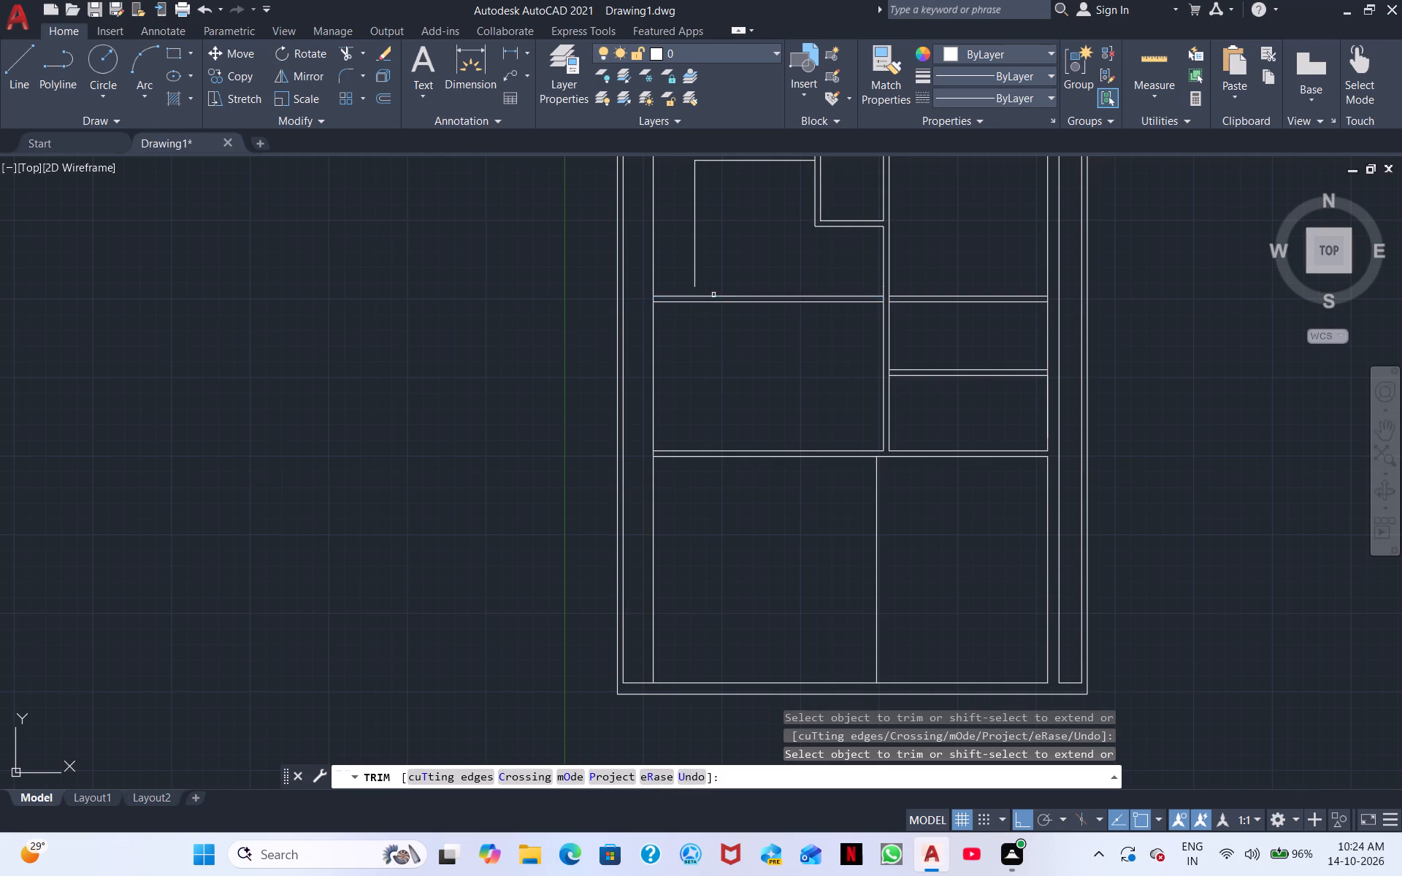
key(Escape)
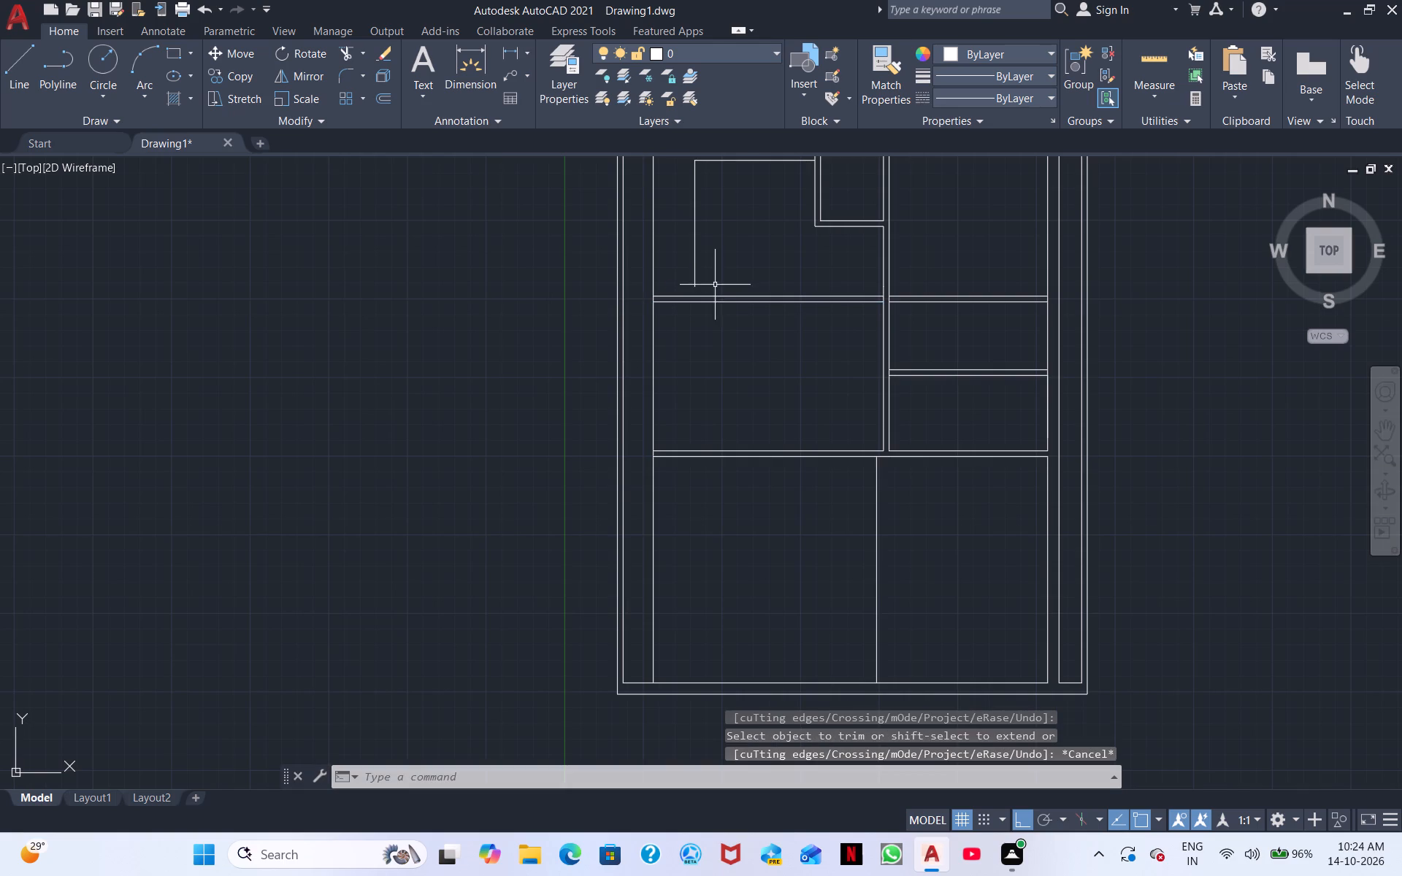
Extend the northwest room's free vertical line south to the cross wall, and trim the cross wall's northern line east of it.
scroll(681, 272, down, 1)
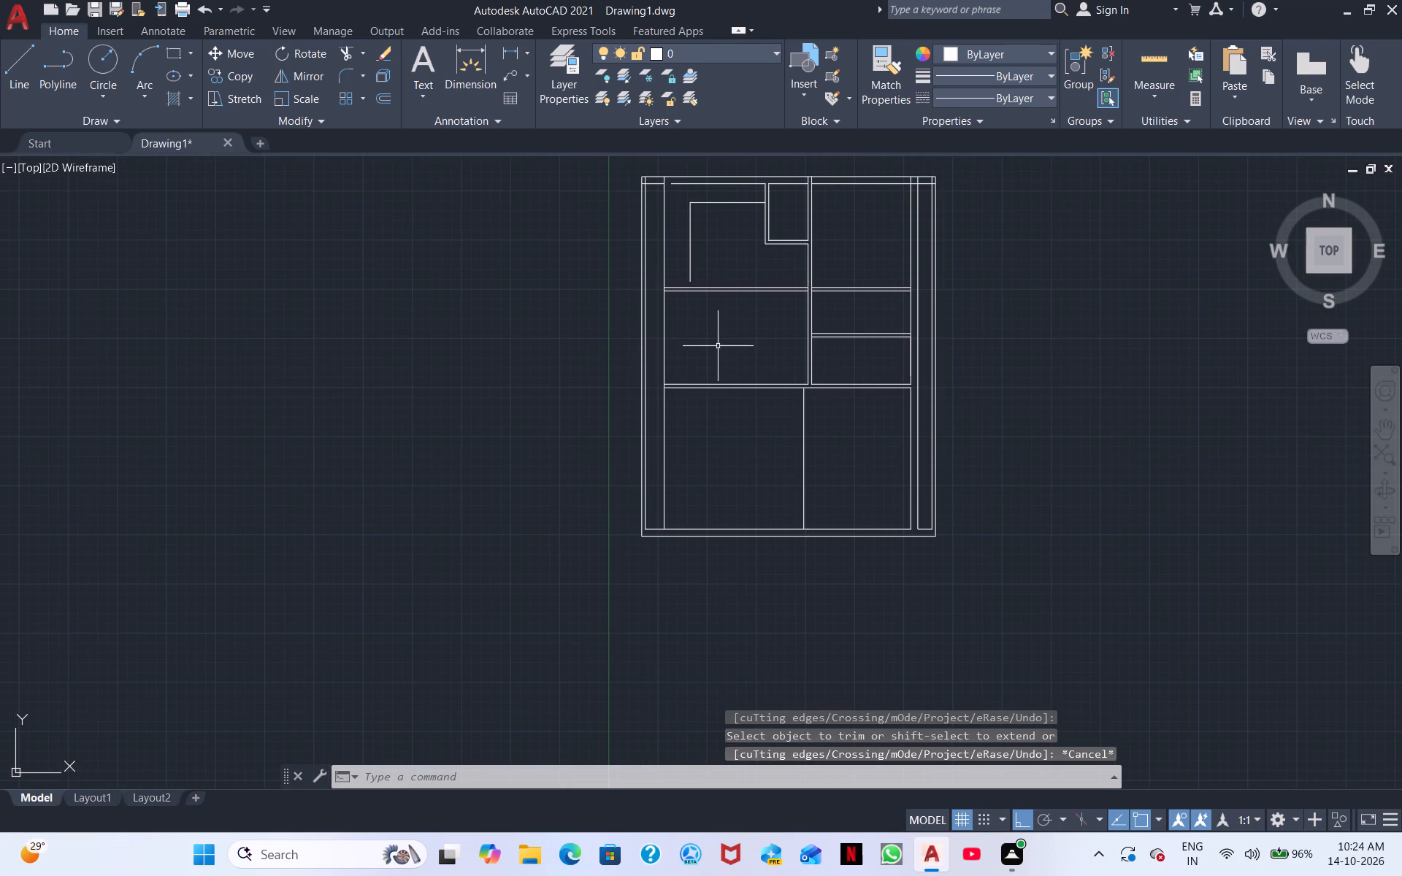
middle_drag(722, 338, 664, 458)
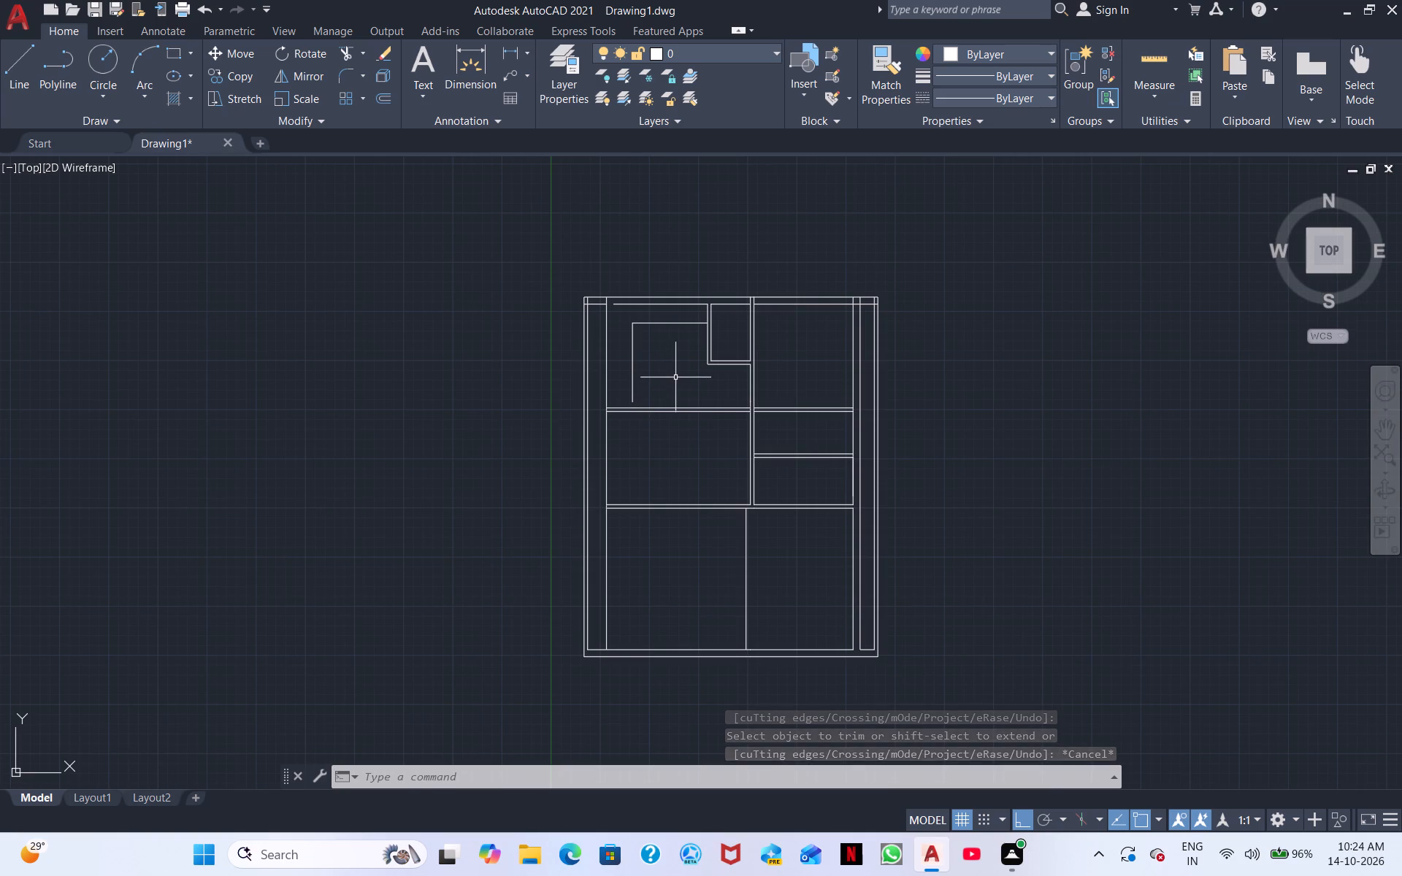
click(342, 52)
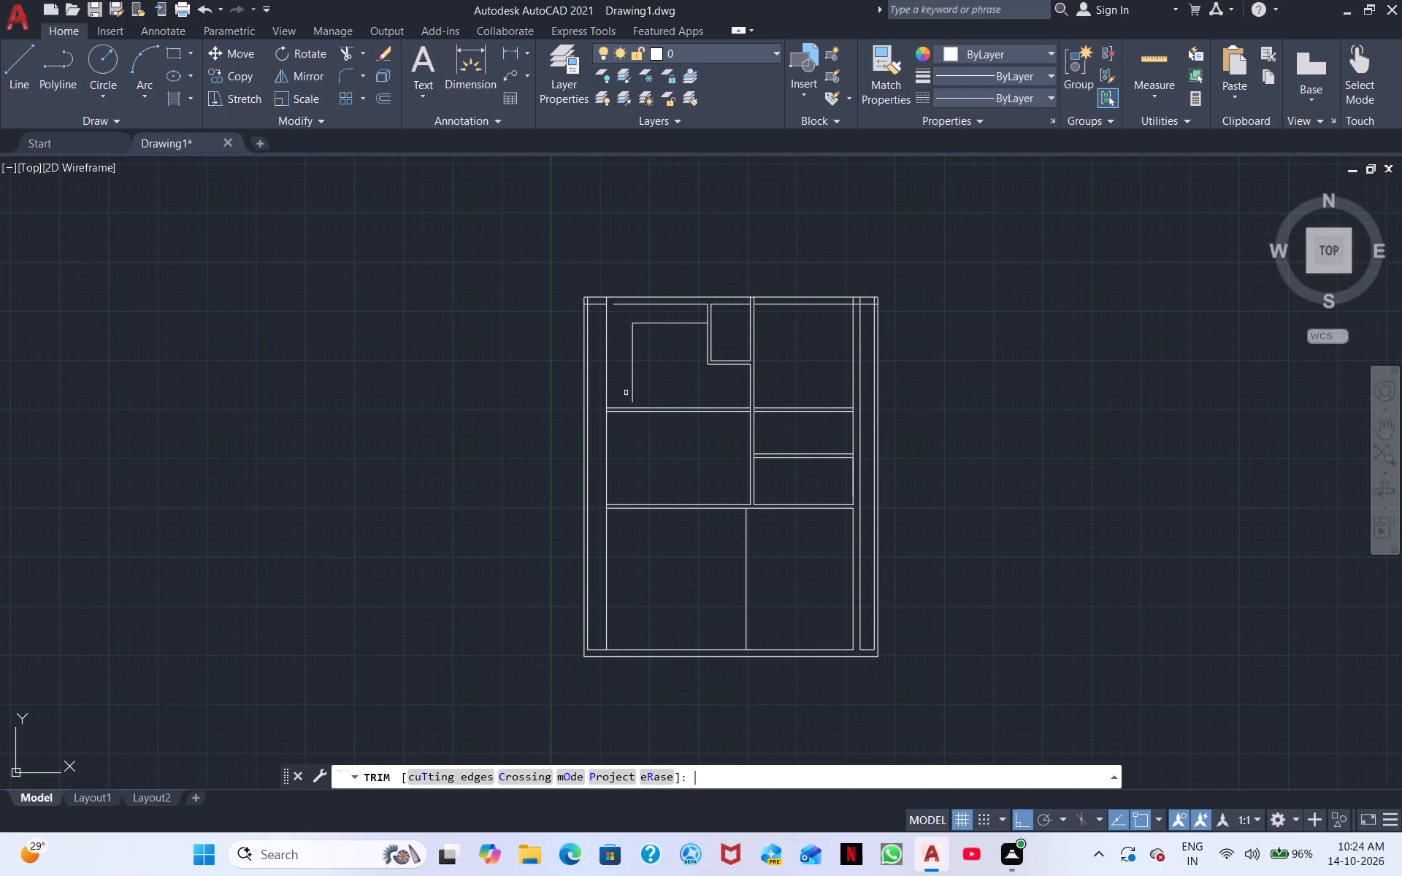
shift+click(634, 397)
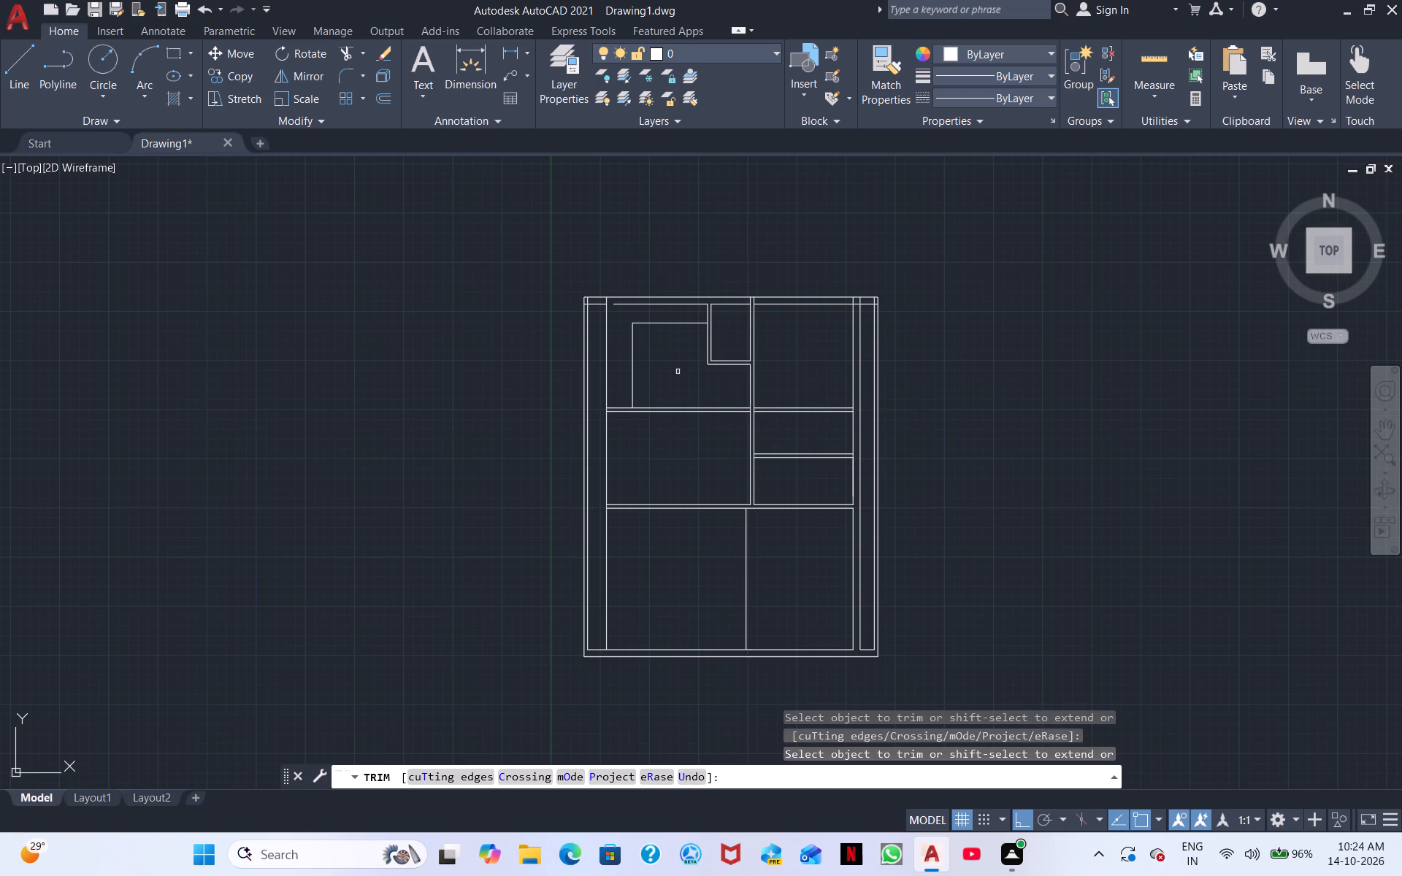
shift+click(632, 387)
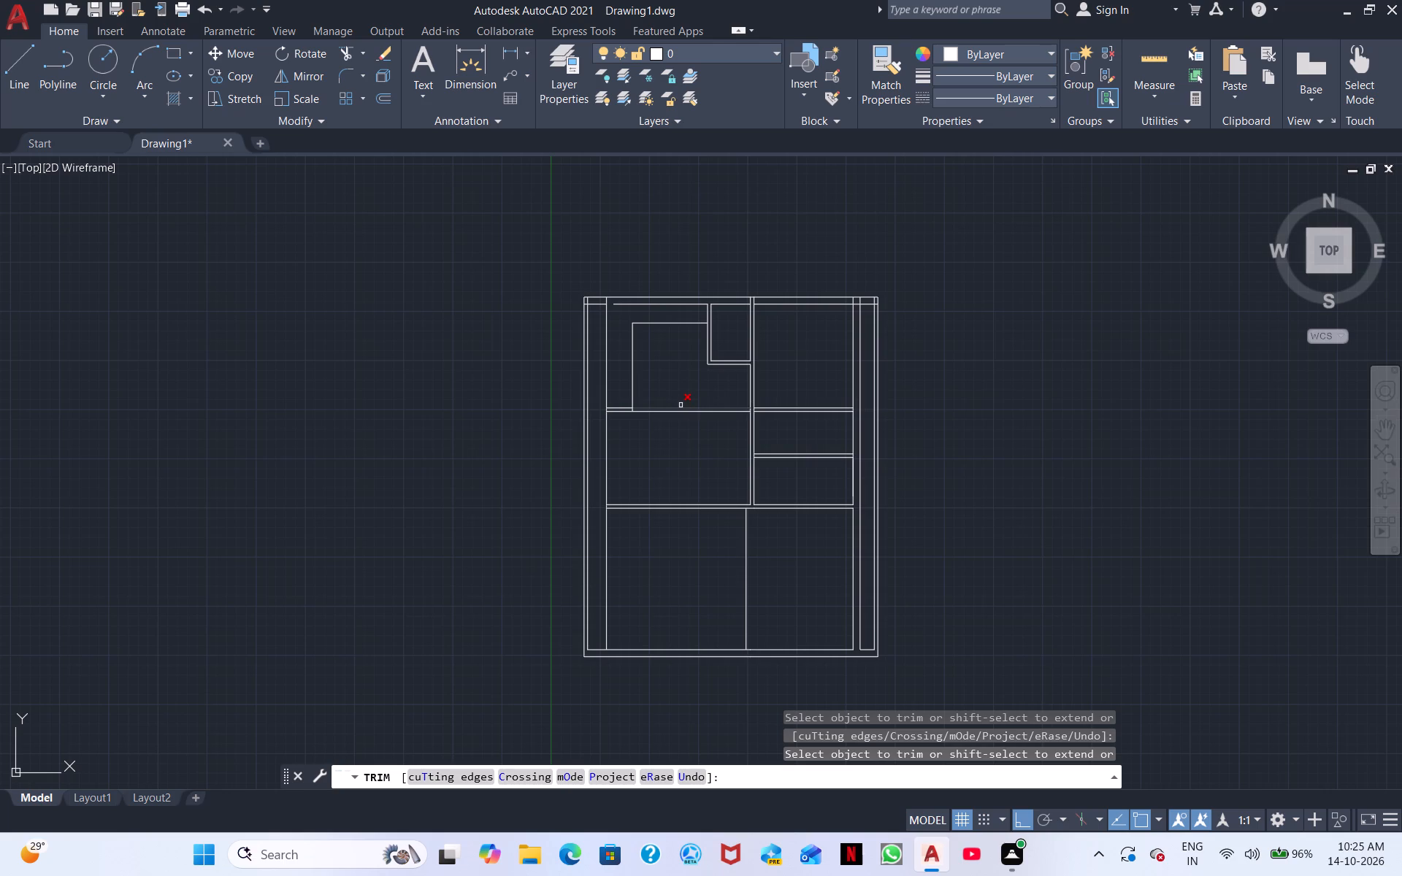
double_click(681, 405)
Draw a vertical line from the small northern room's outer southwest corner to the cross wall, and trim the cross wall's remaining line east of it.
click(5, 71)
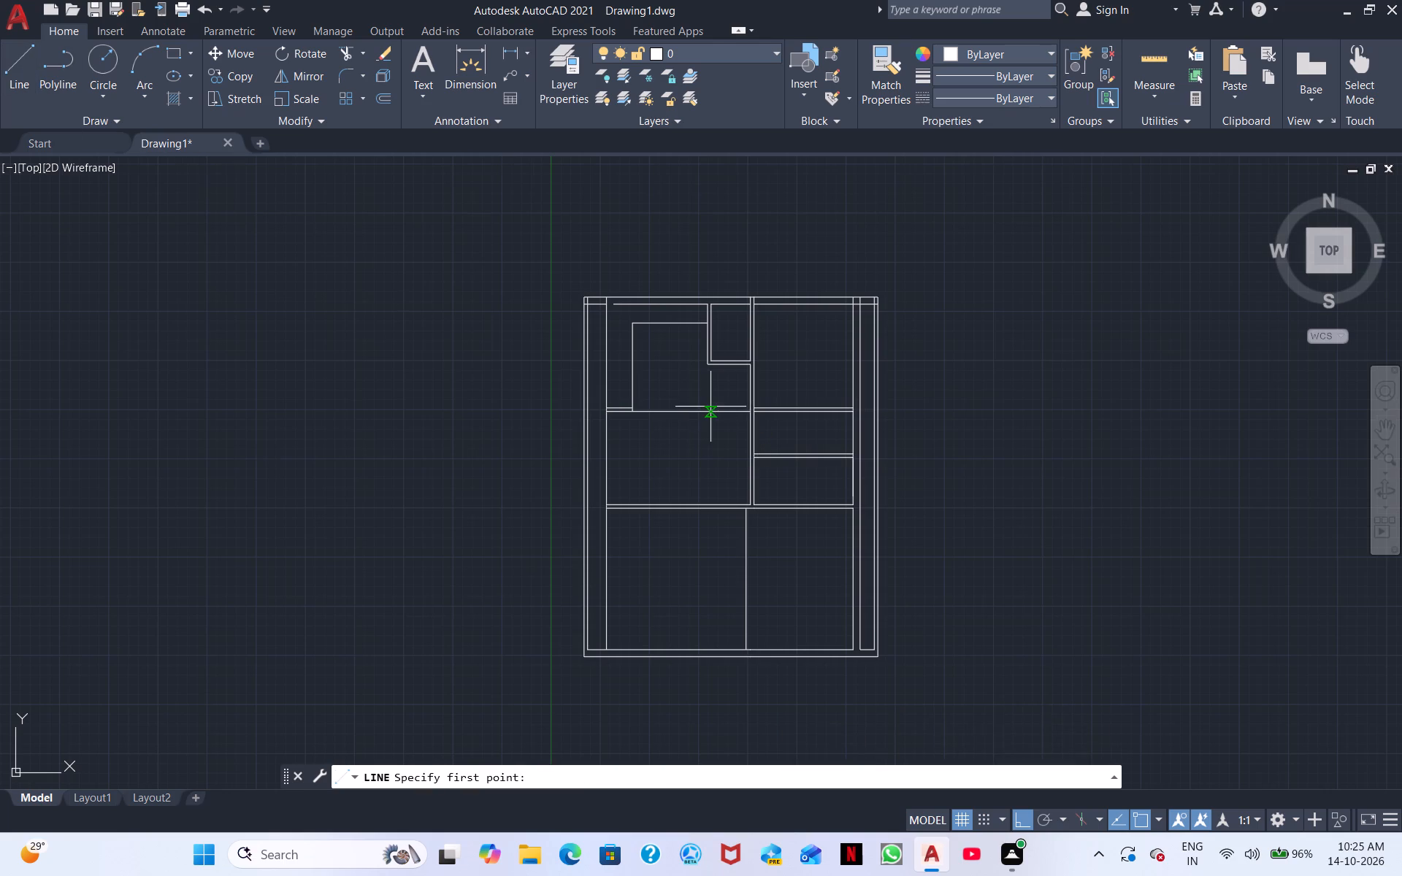
scroll(710, 407, up, 3)
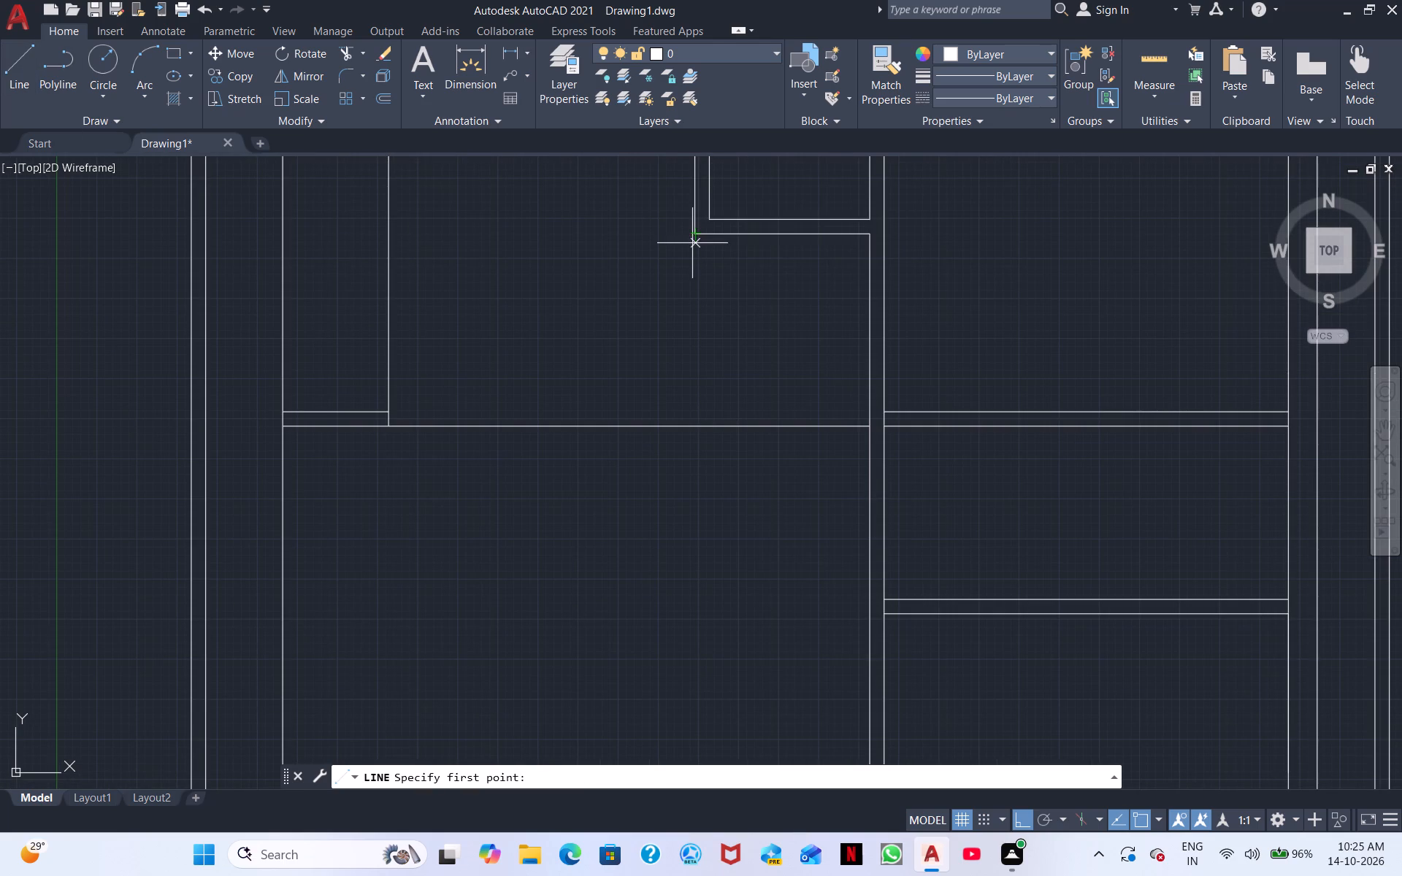
click(693, 237)
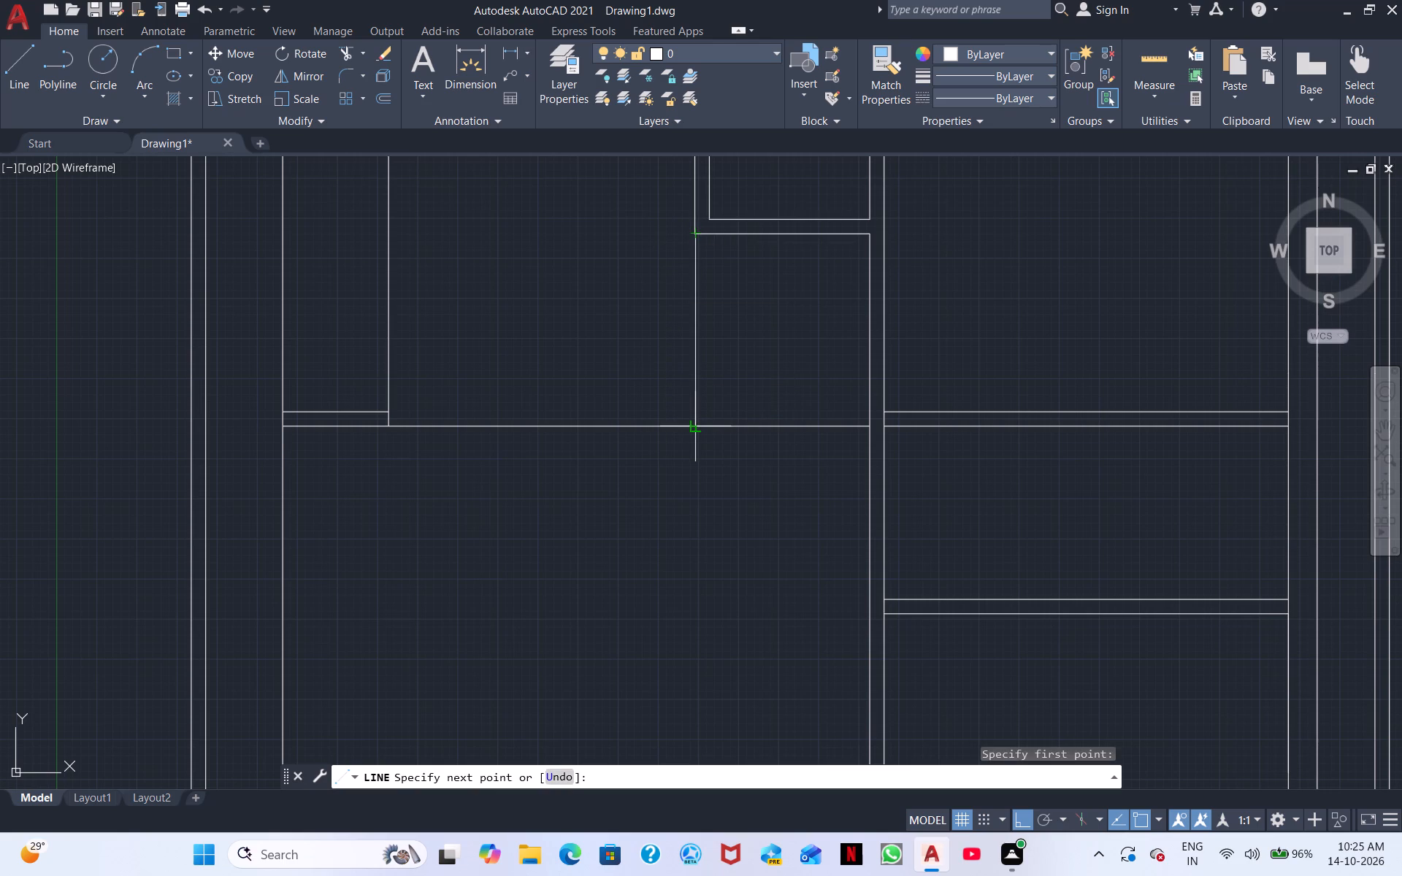
click(694, 423)
key(Escape)
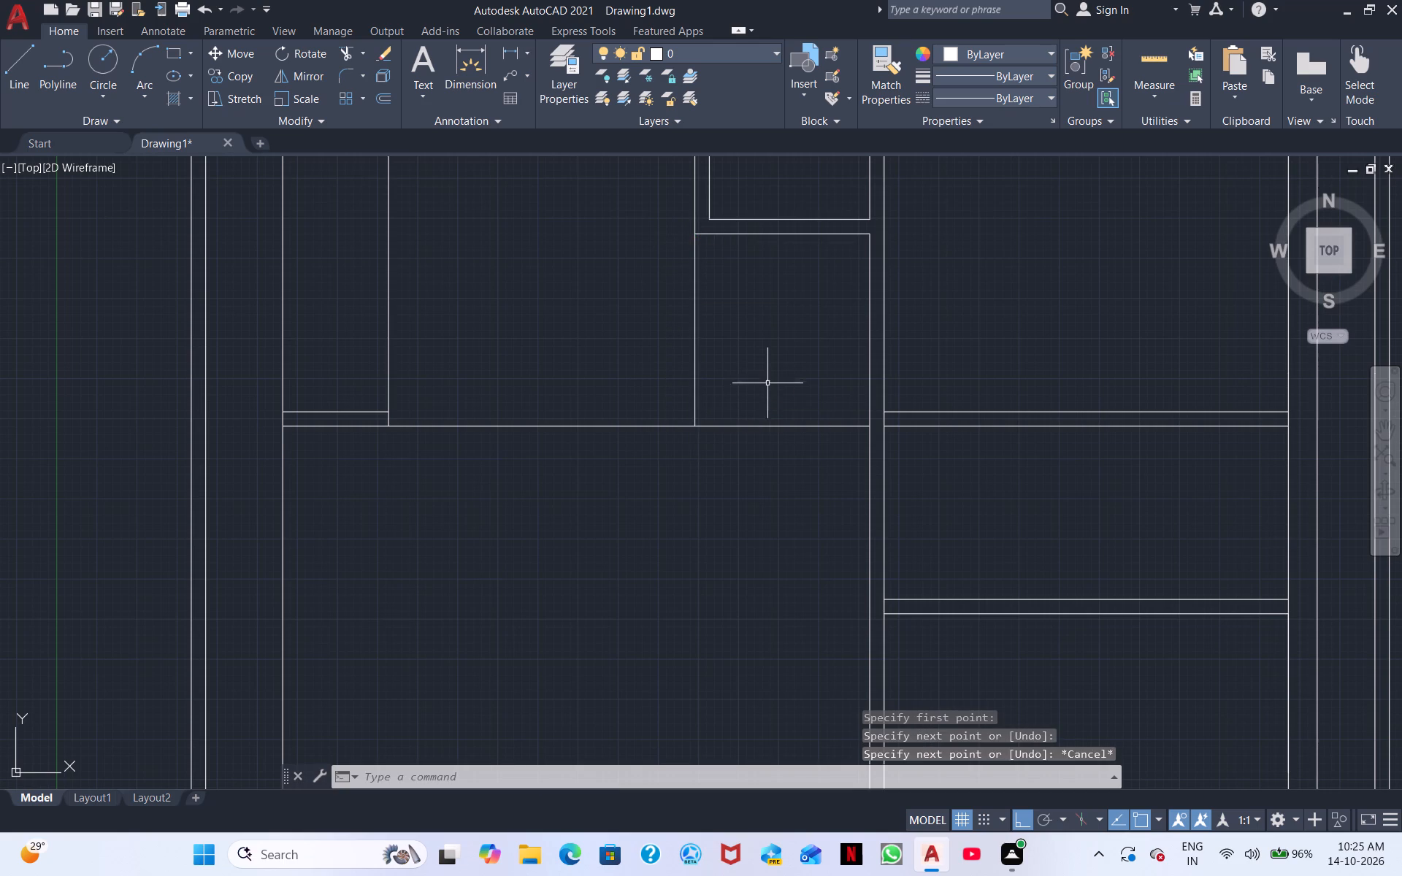
click(345, 62)
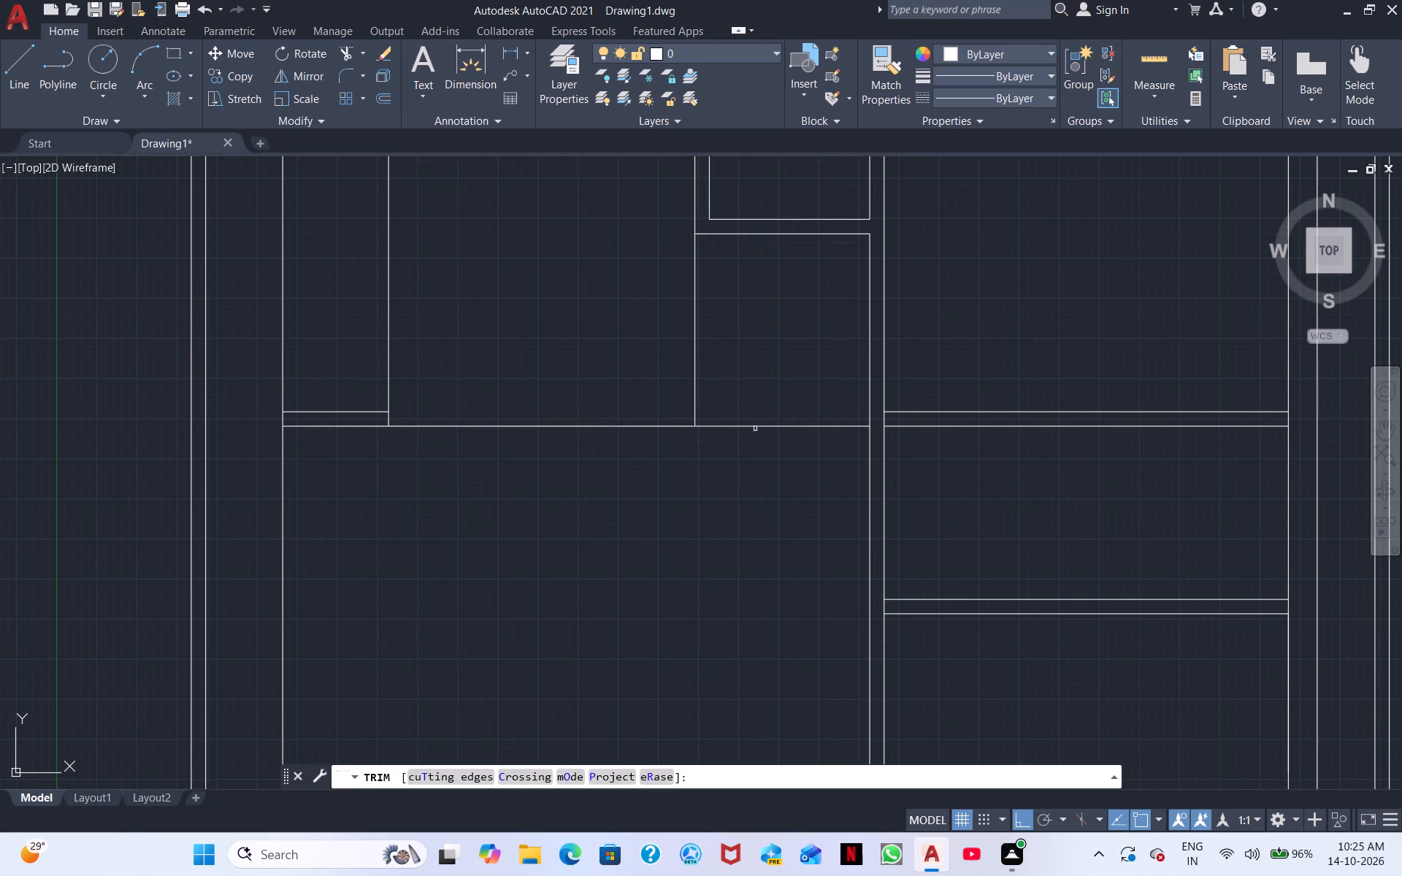
click(757, 424)
Extend both lines of the central wall south through the wall bounding the southern rooms, to that wall's southern line.
scroll(757, 425, down, 1)
middle_drag(751, 442, 756, 463)
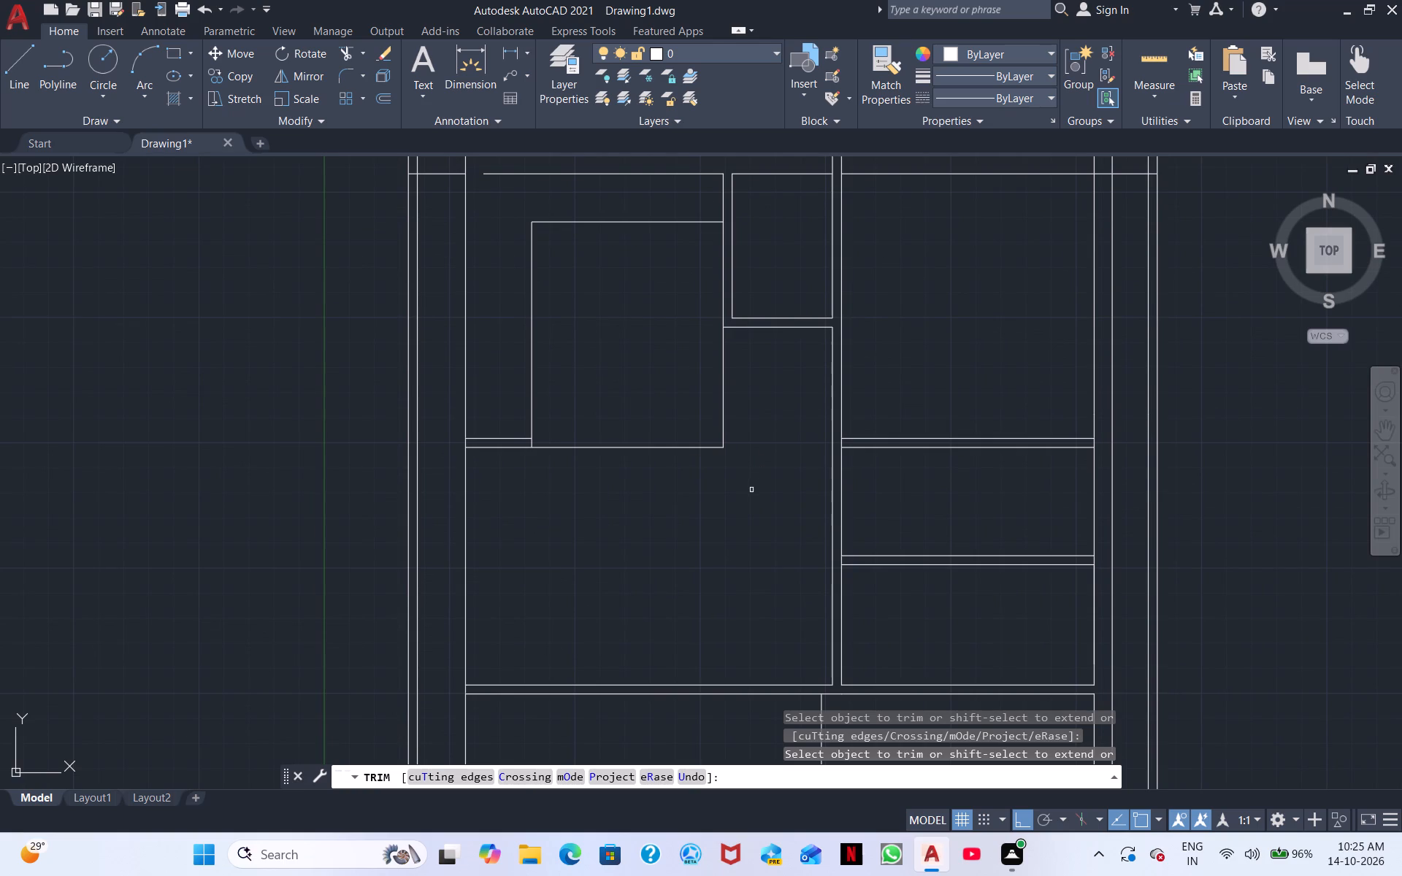
middle_drag(659, 538, 555, 427)
middle_drag(654, 470, 594, 372)
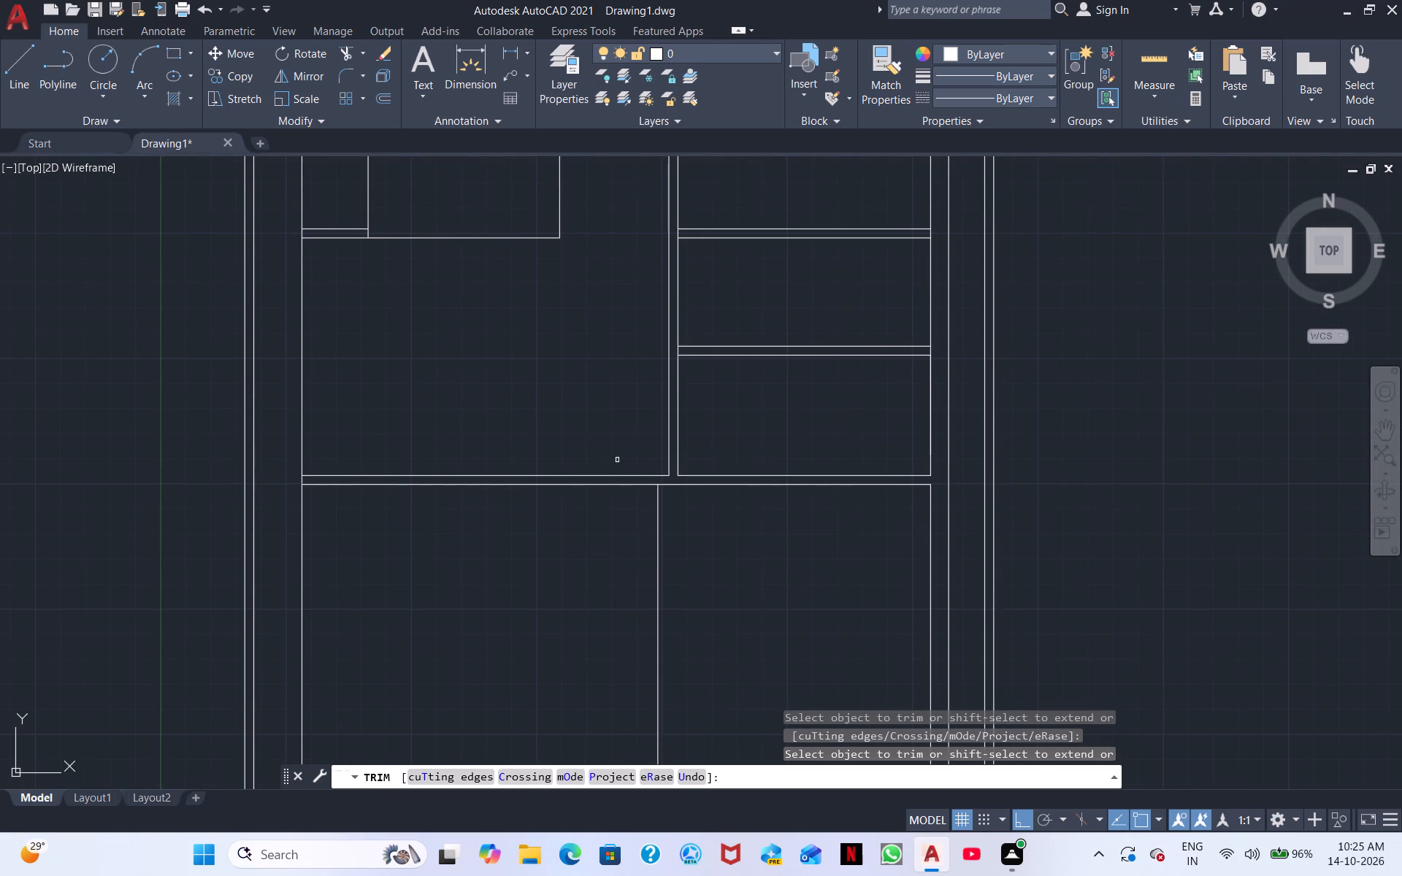
middle_drag(708, 477, 743, 339)
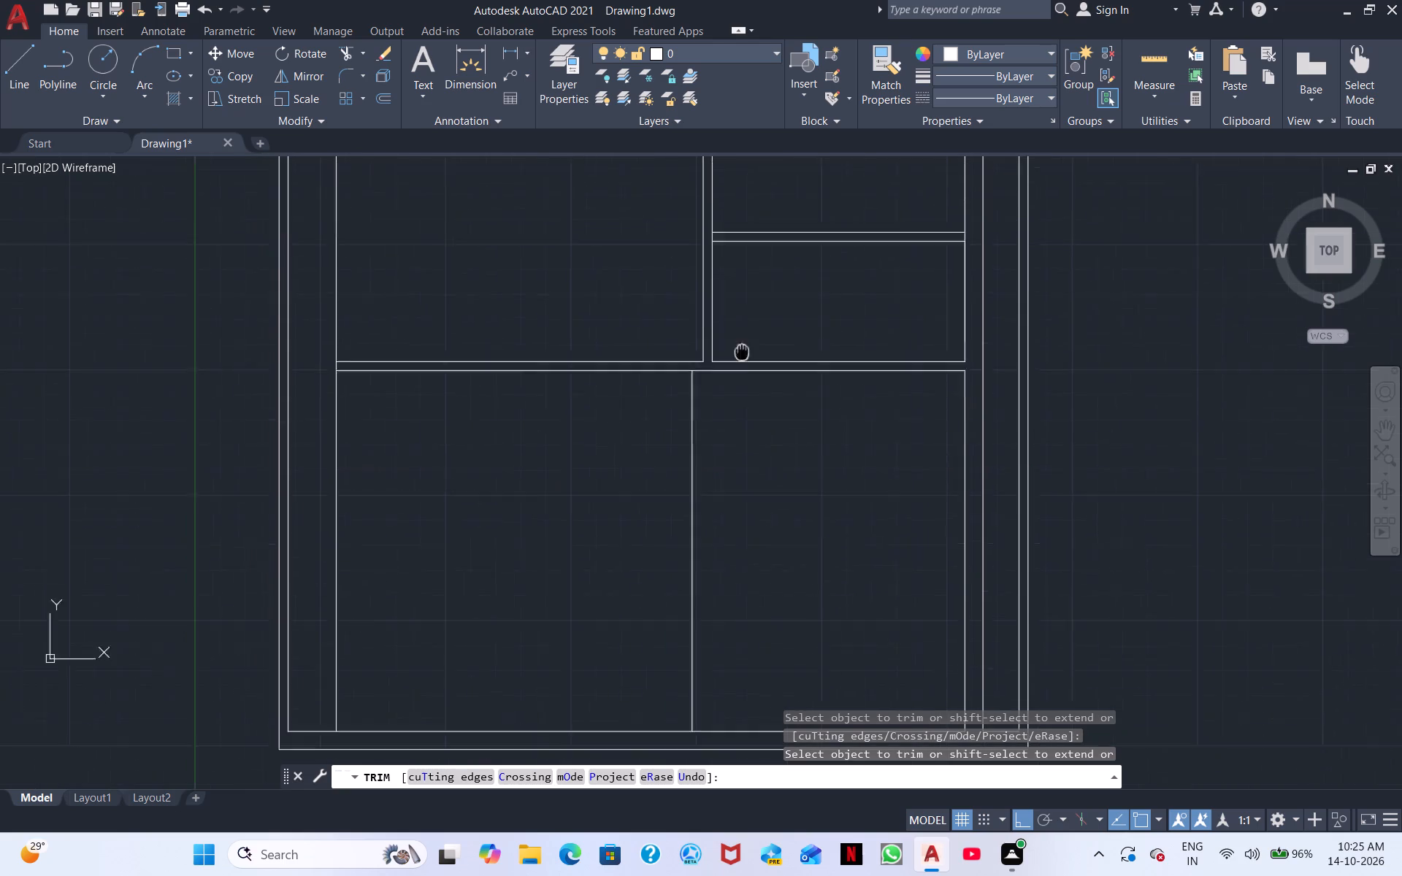
middle_drag(743, 339, 728, 223)
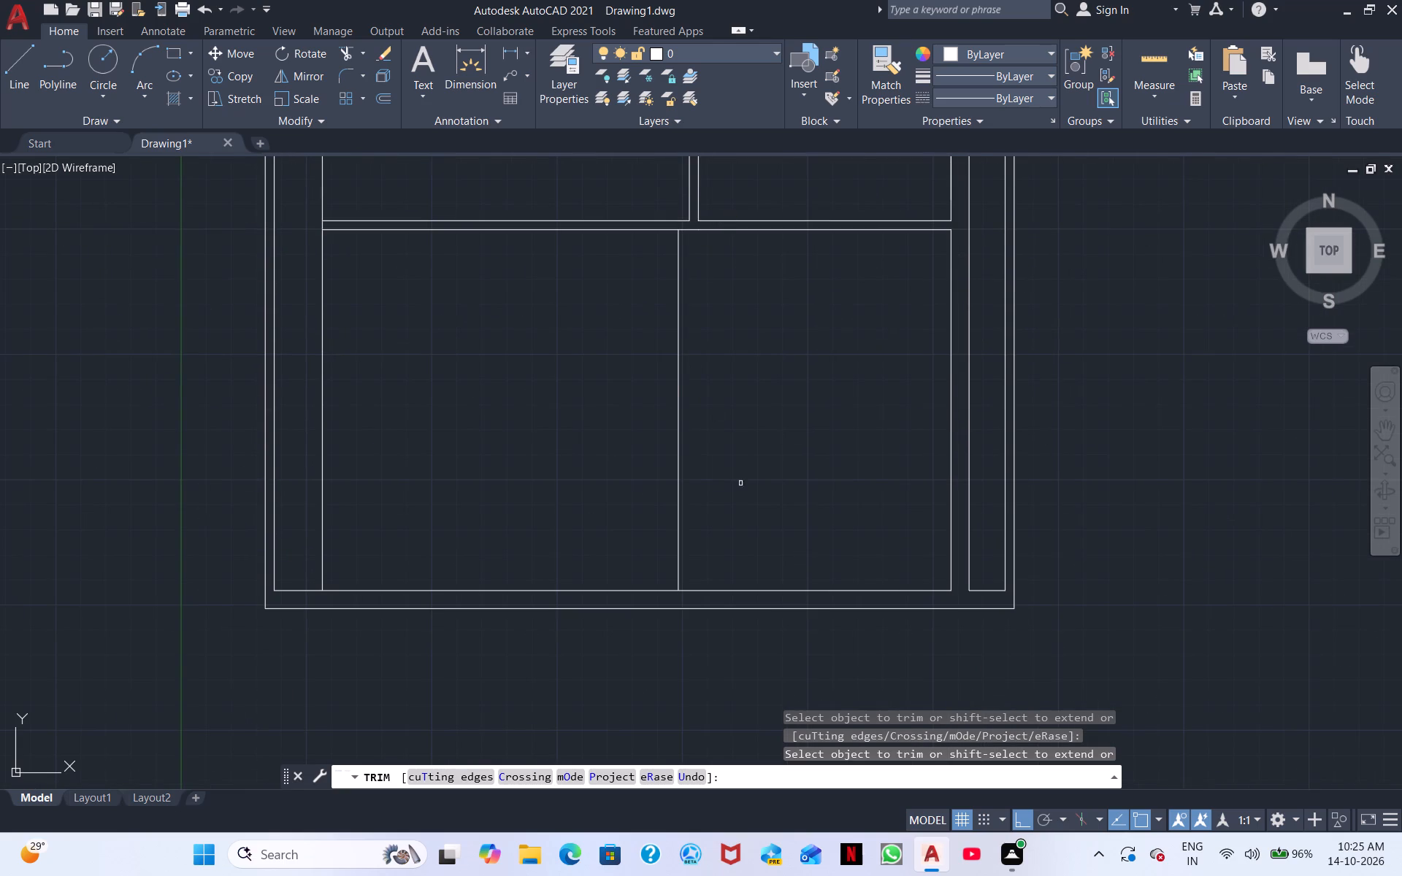
shift+click(701, 212)
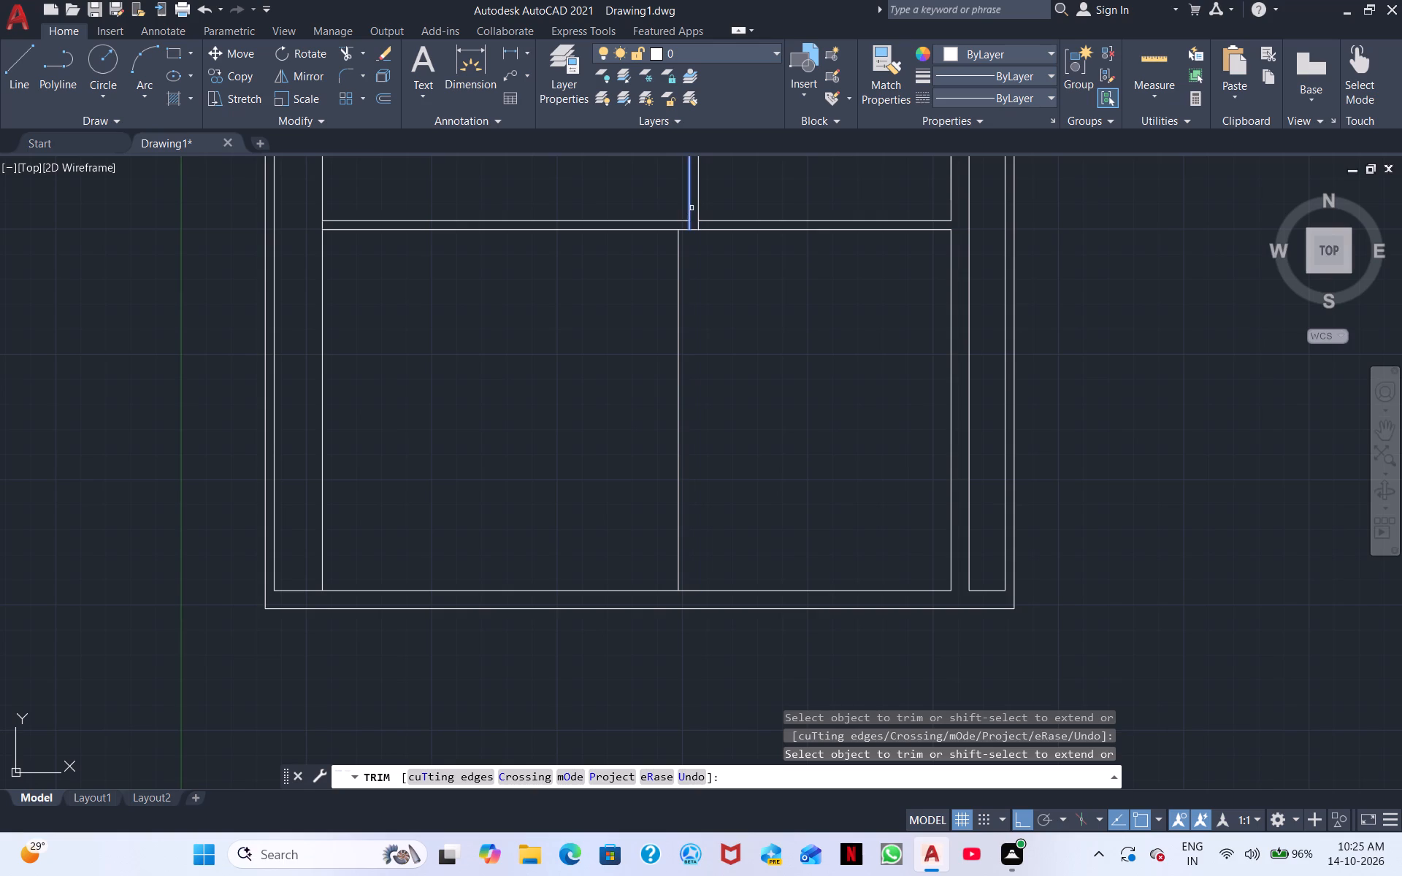
shift+click(692, 208)
key(Escape)
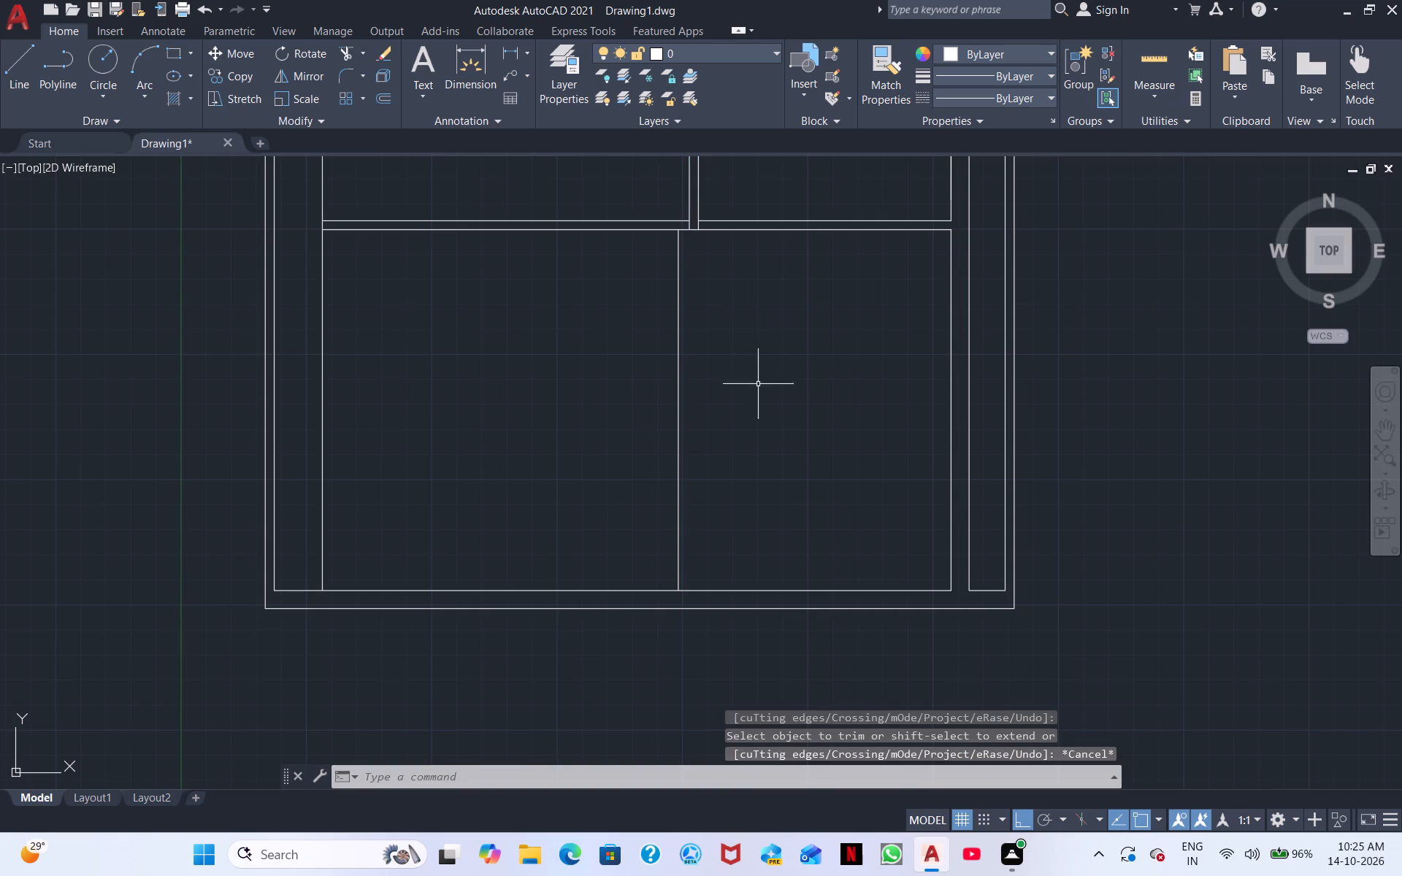
Trim the southern line of that wall between the two lines of the central wall.
middle_drag(758, 384, 714, 306)
middle_drag(693, 385, 669, 507)
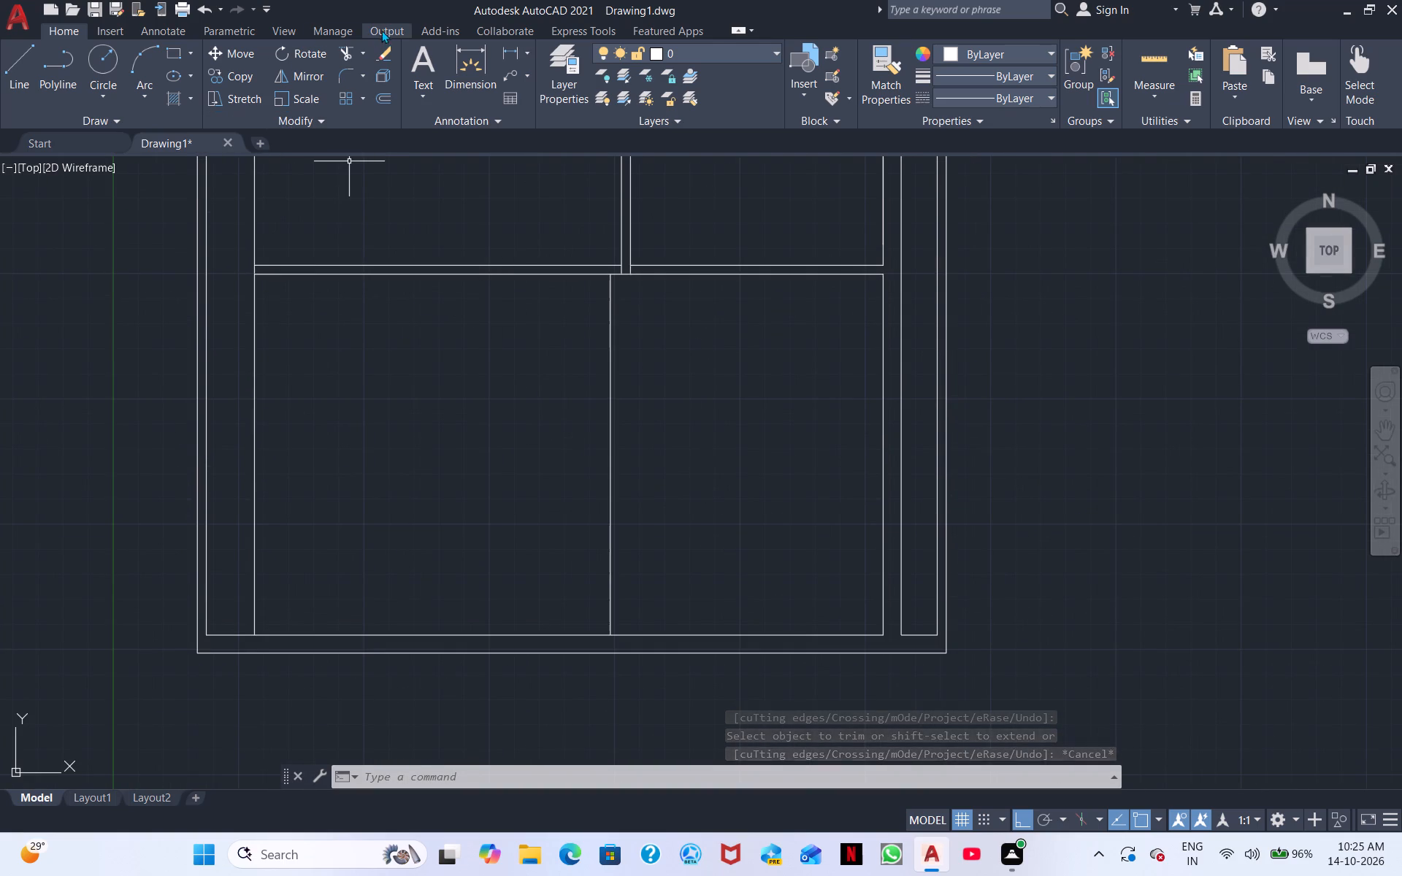
click(340, 48)
scroll(705, 289, up, 2)
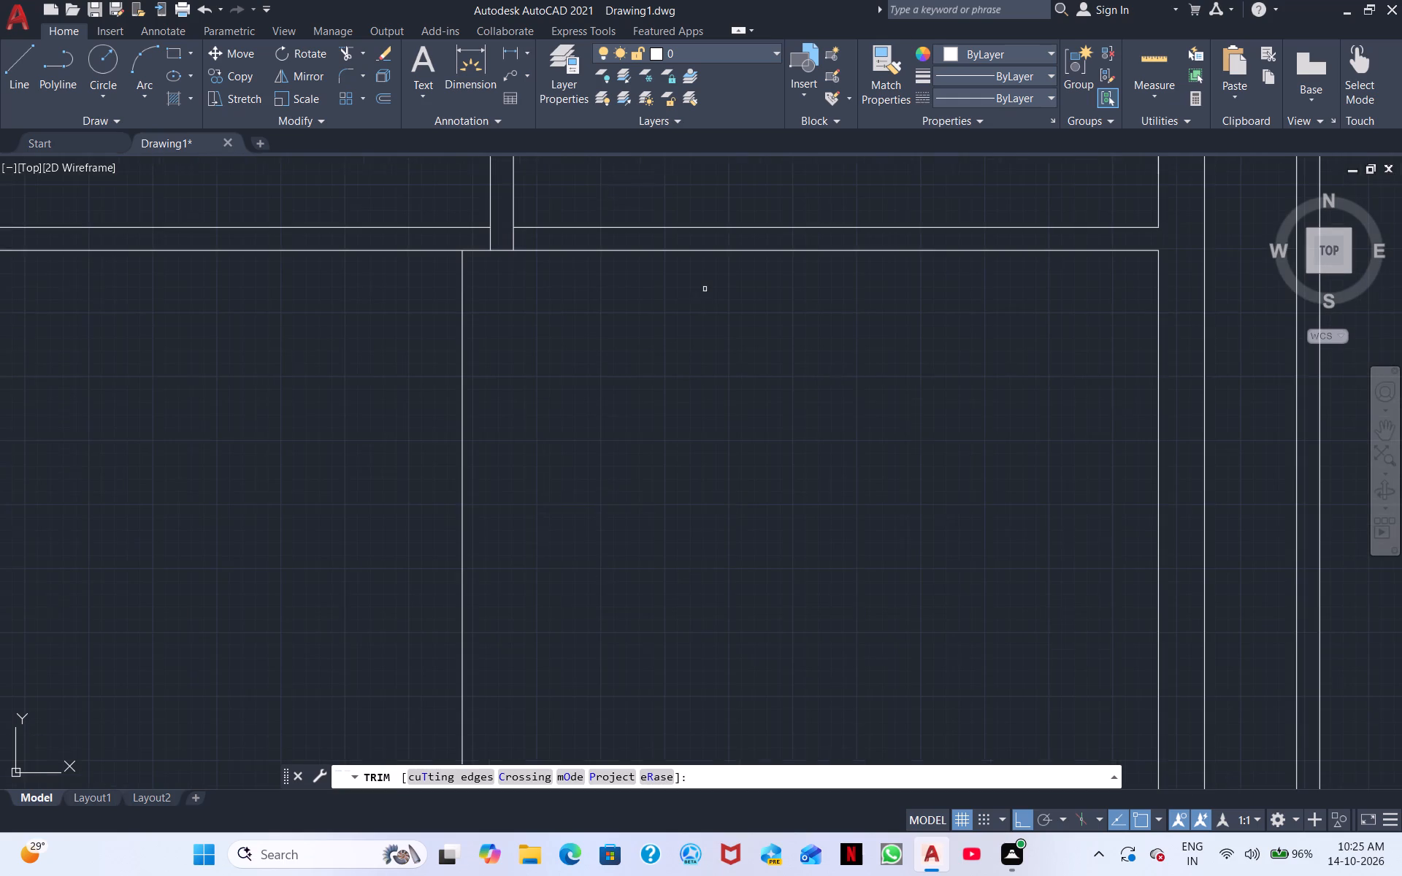
click(504, 248)
scroll(573, 417, down, 2)
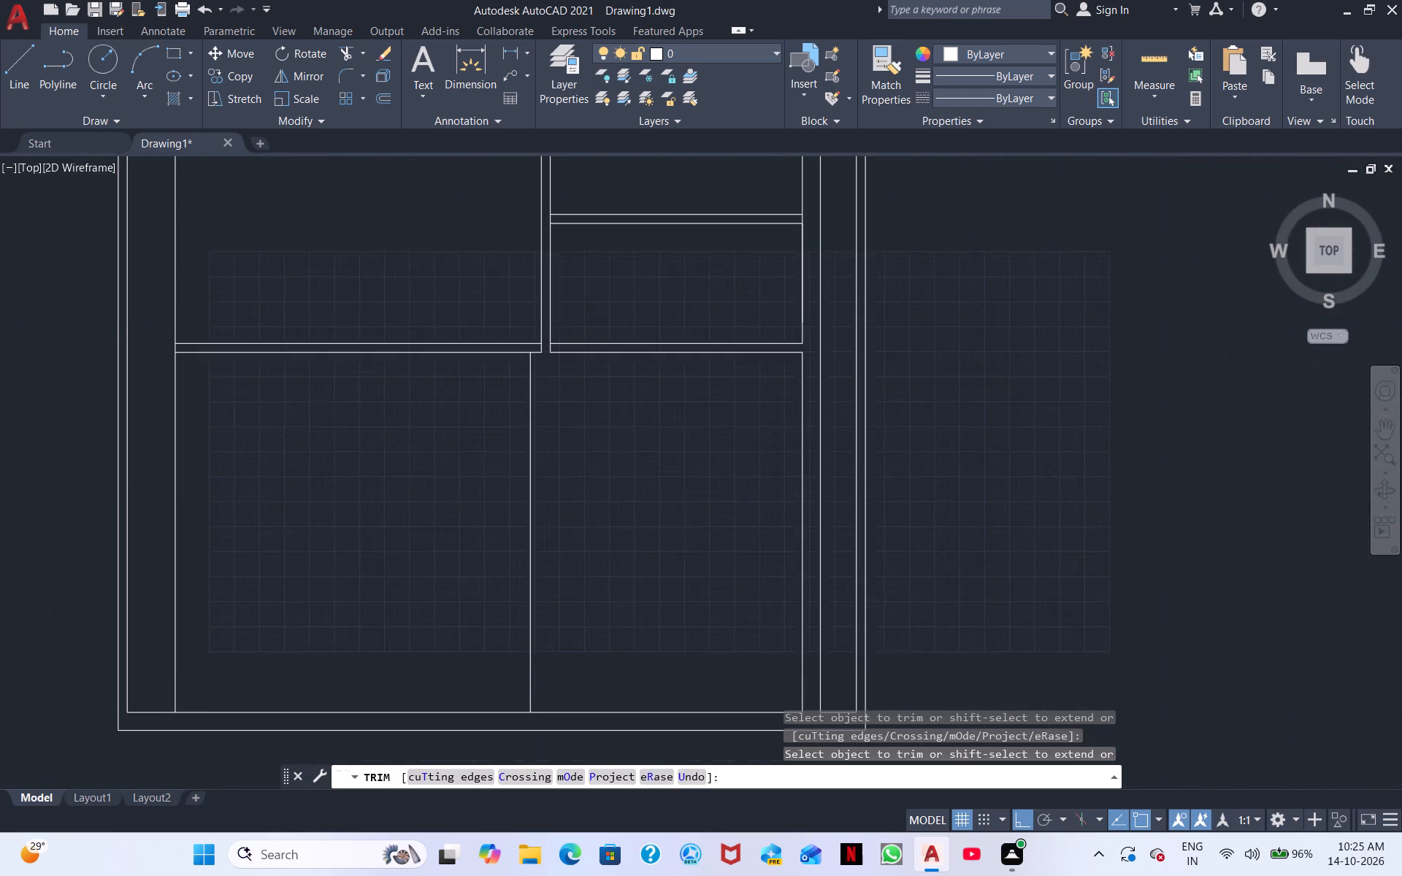
key(Escape)
Offset the southern line of the wall north of the southeastern room by 9' southward into the room.
middle_drag(648, 470, 613, 533)
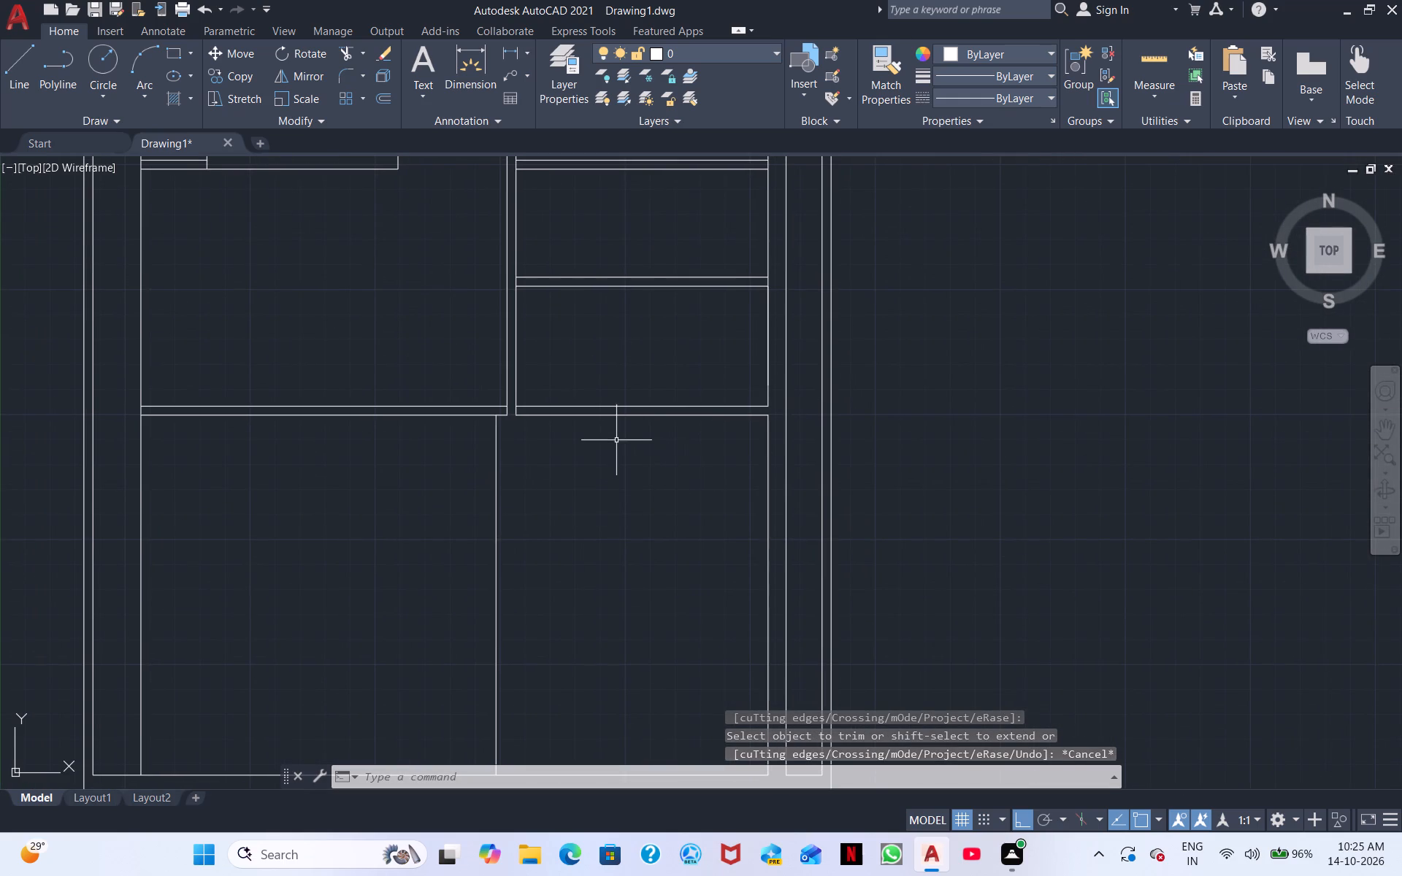
text(o)
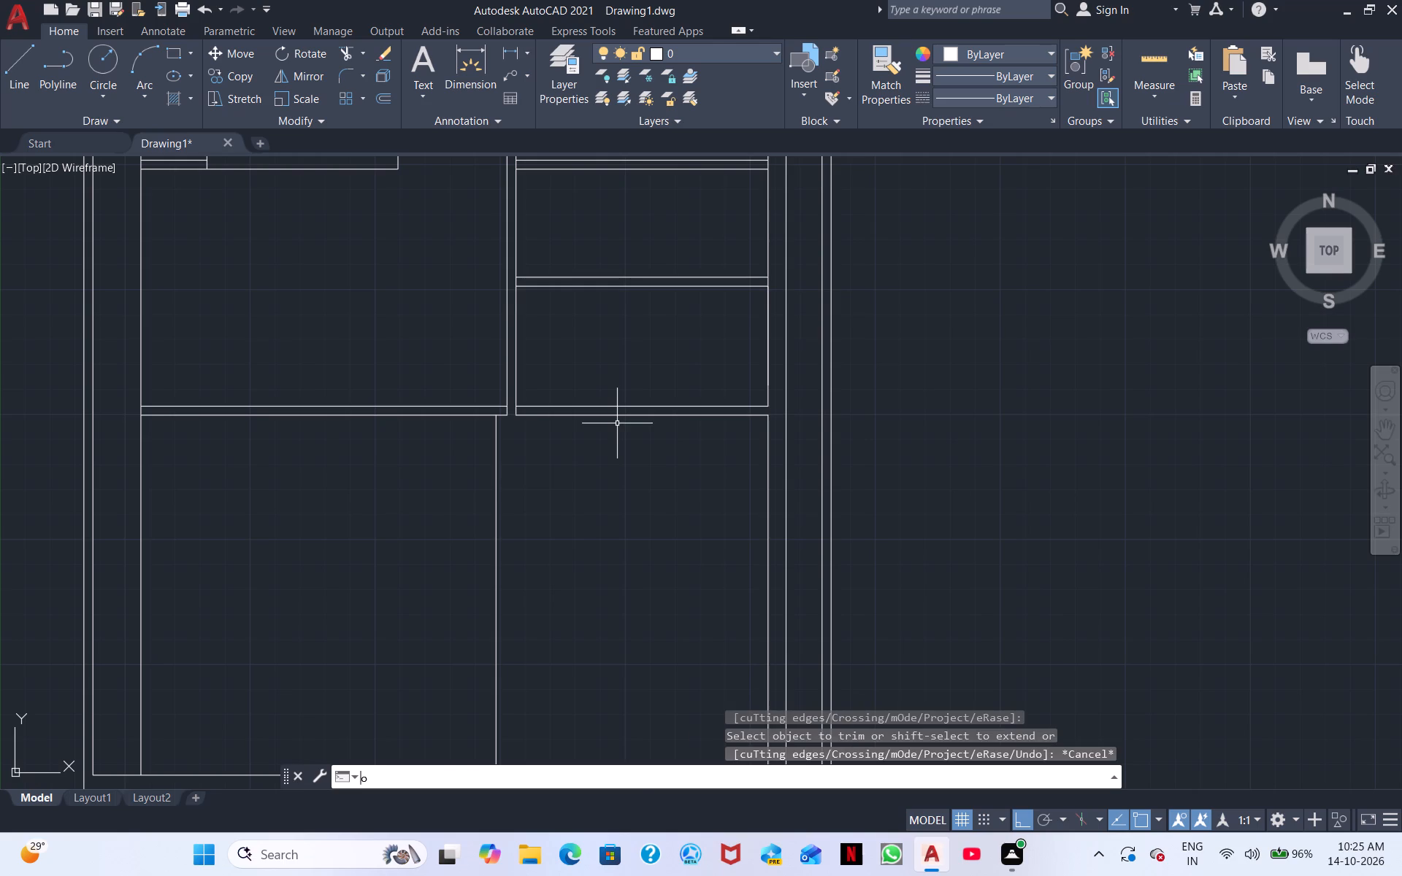
key(space)
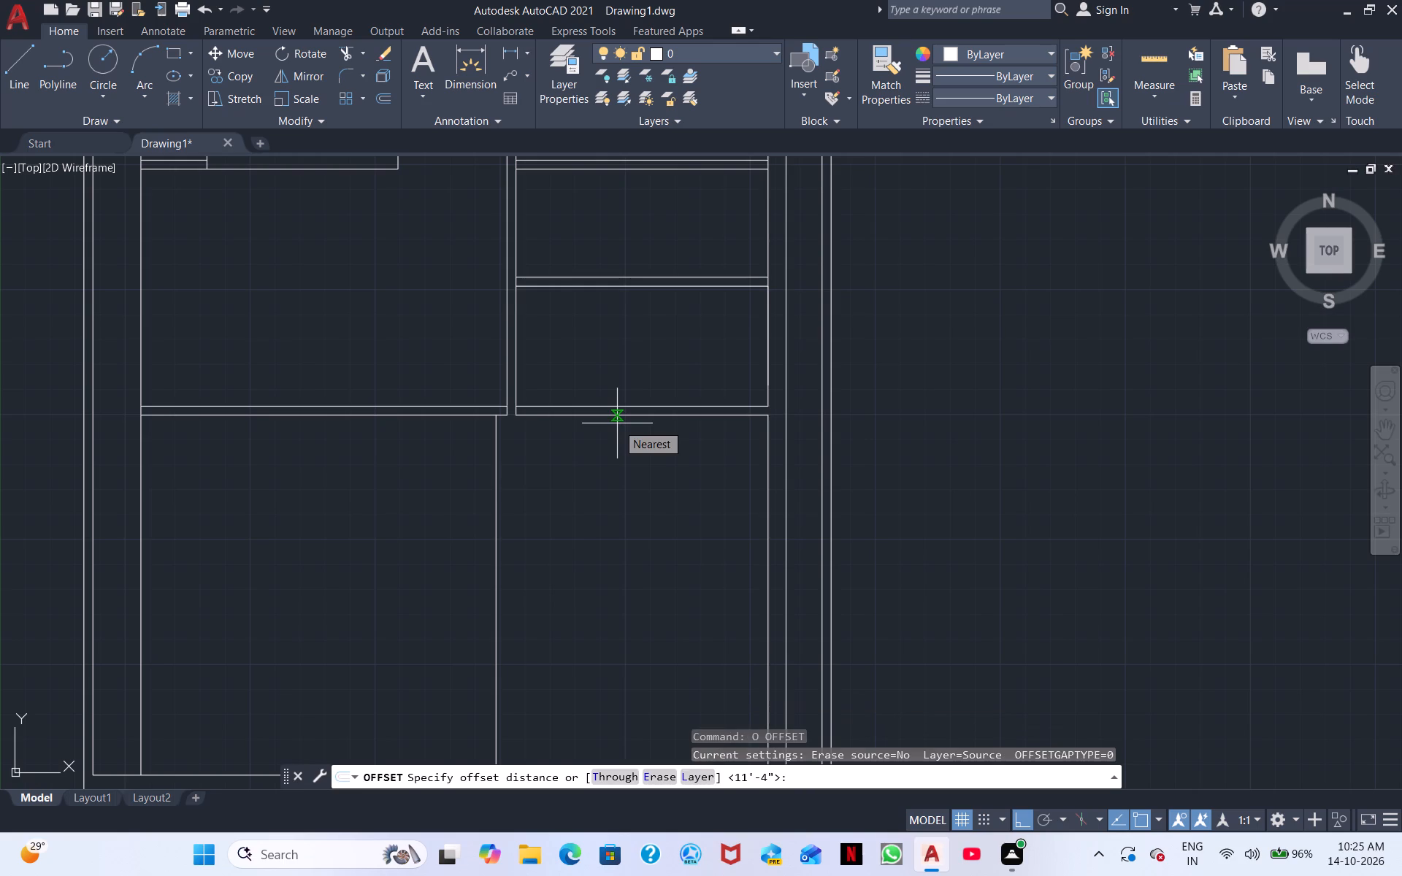
text(9')
key(Return)
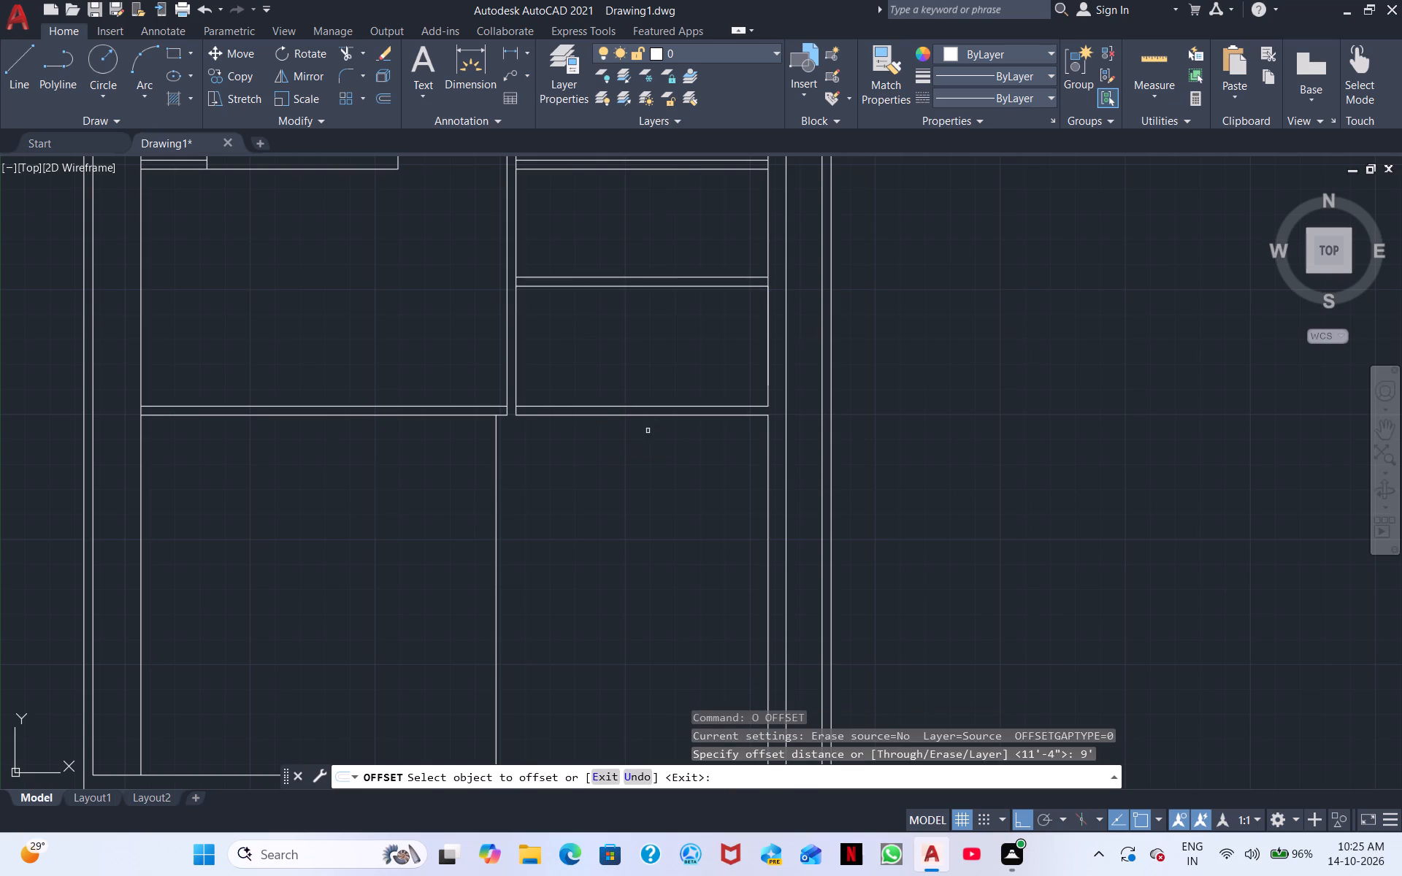
click(659, 418)
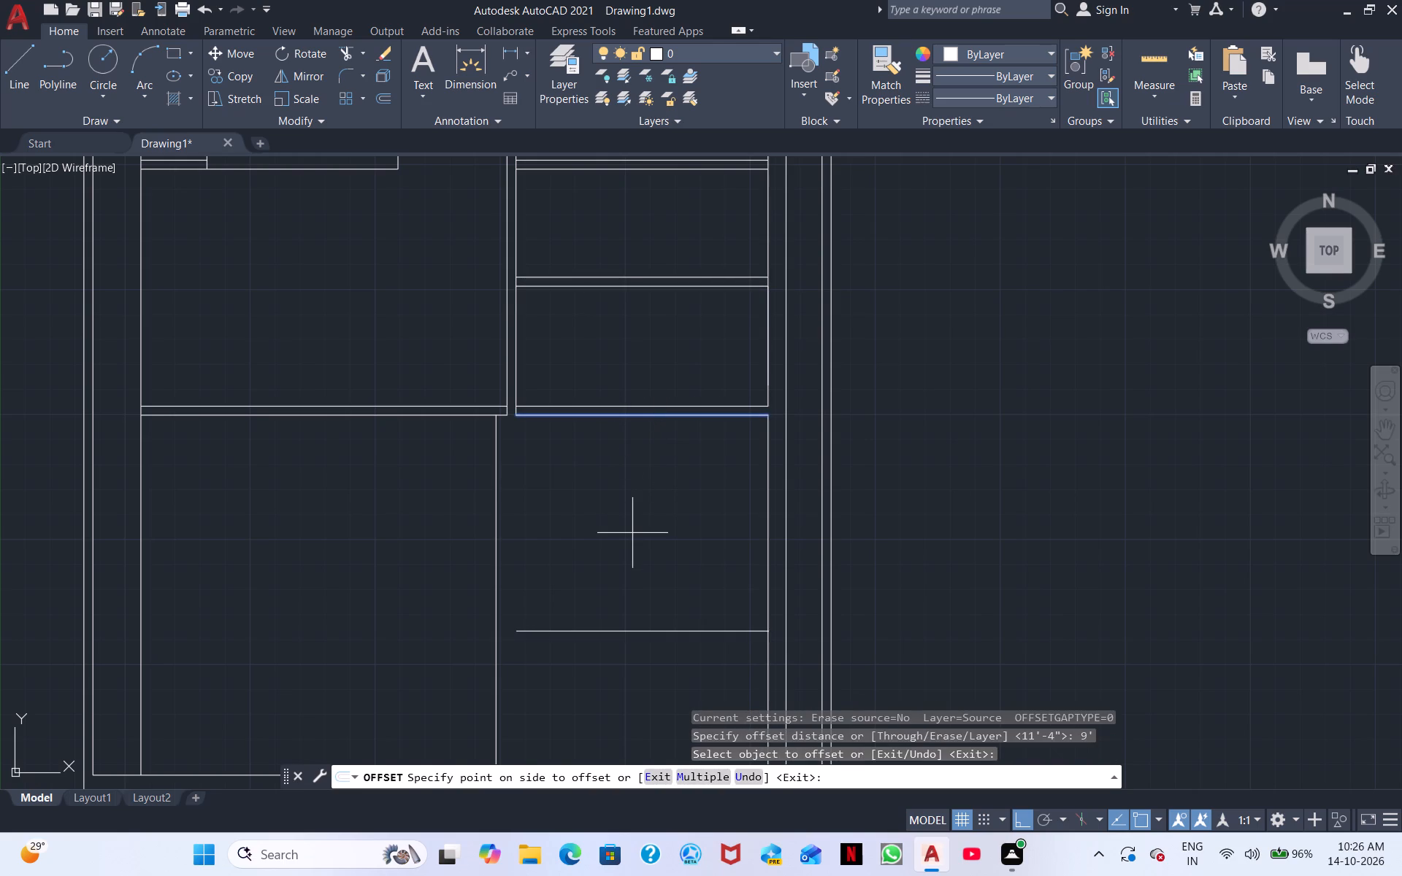
double_click(632, 533)
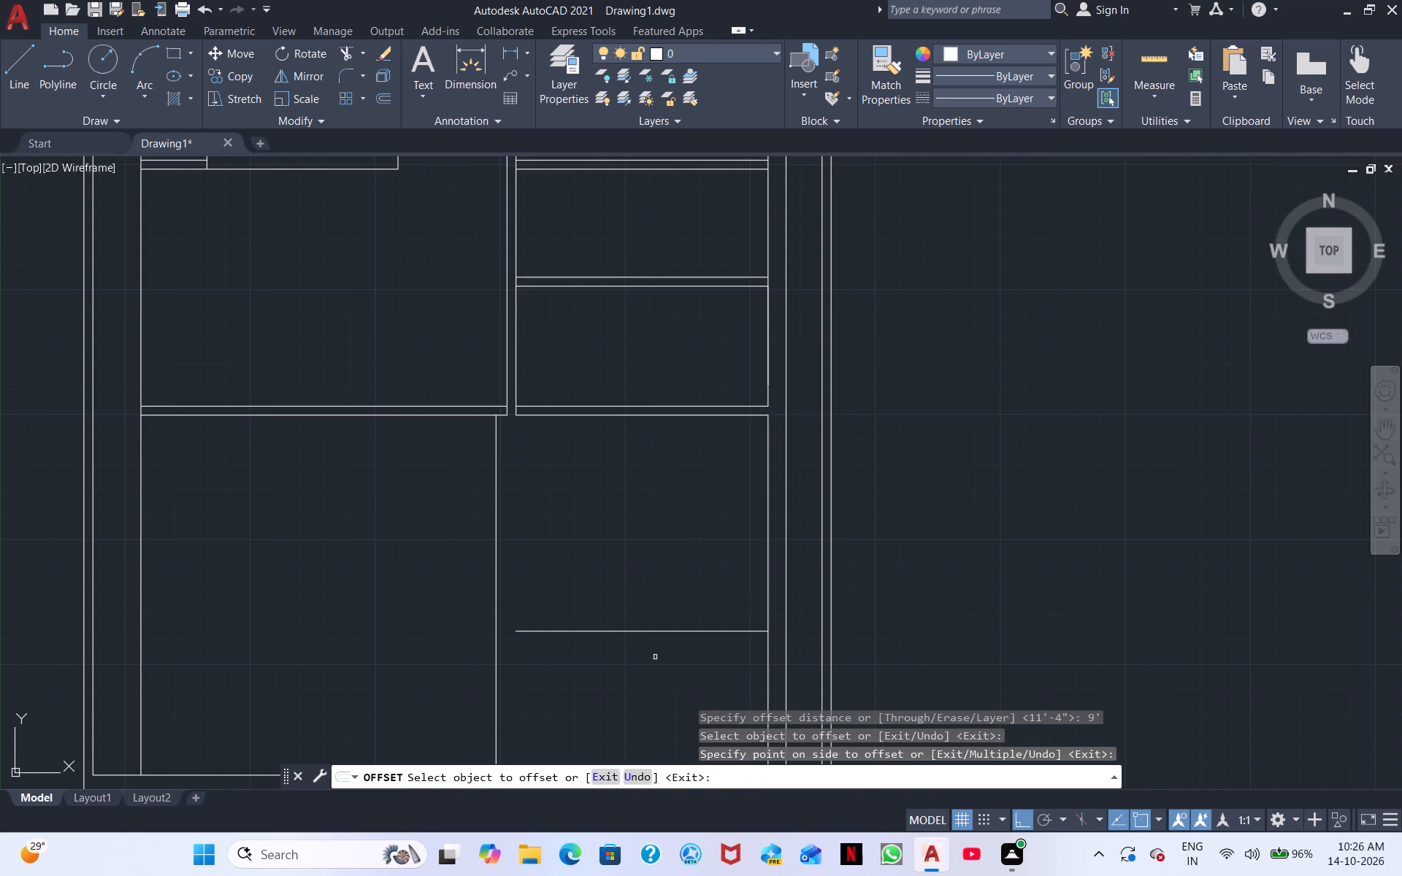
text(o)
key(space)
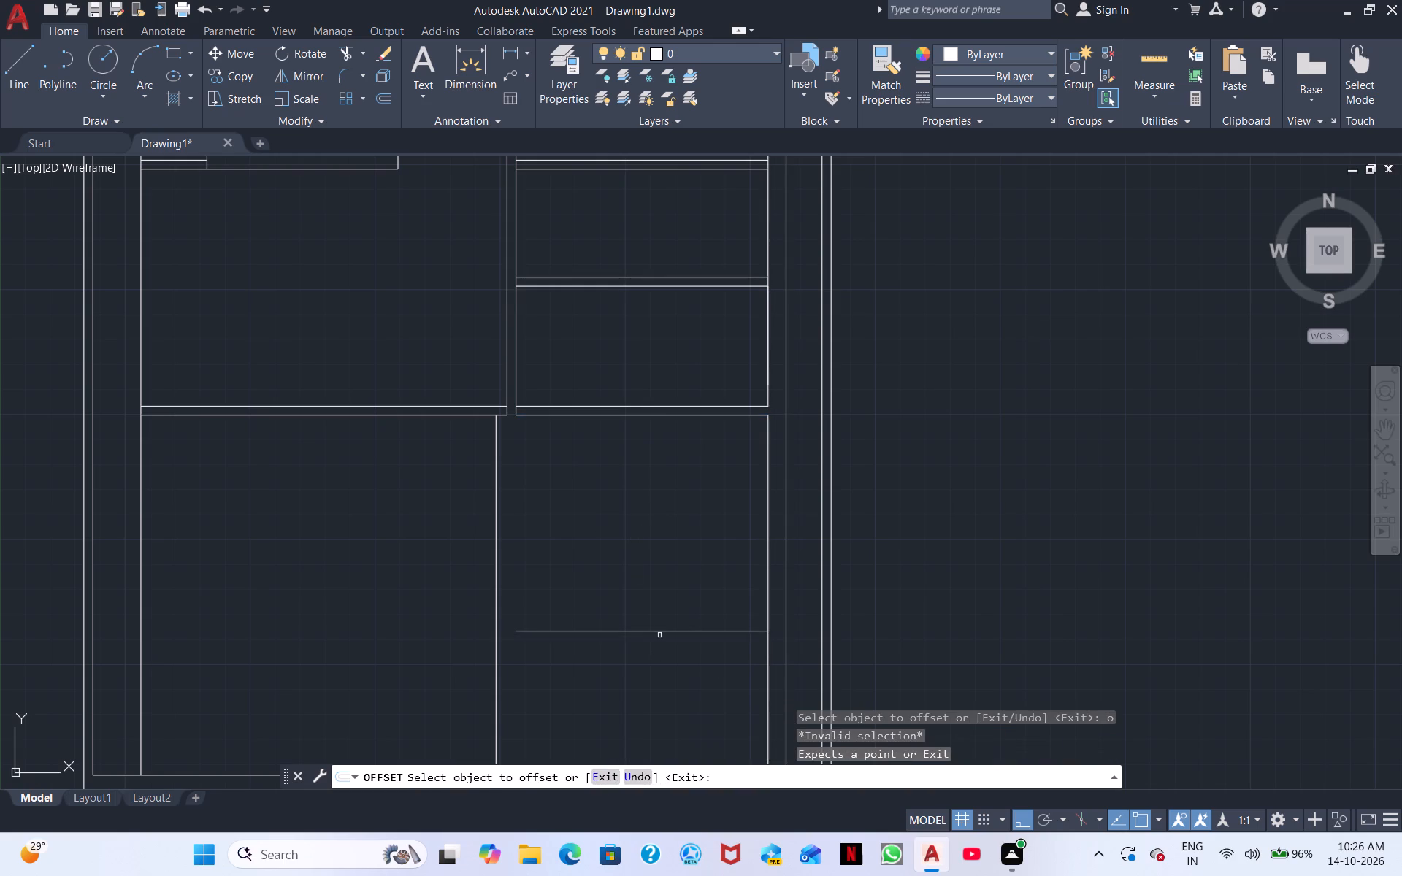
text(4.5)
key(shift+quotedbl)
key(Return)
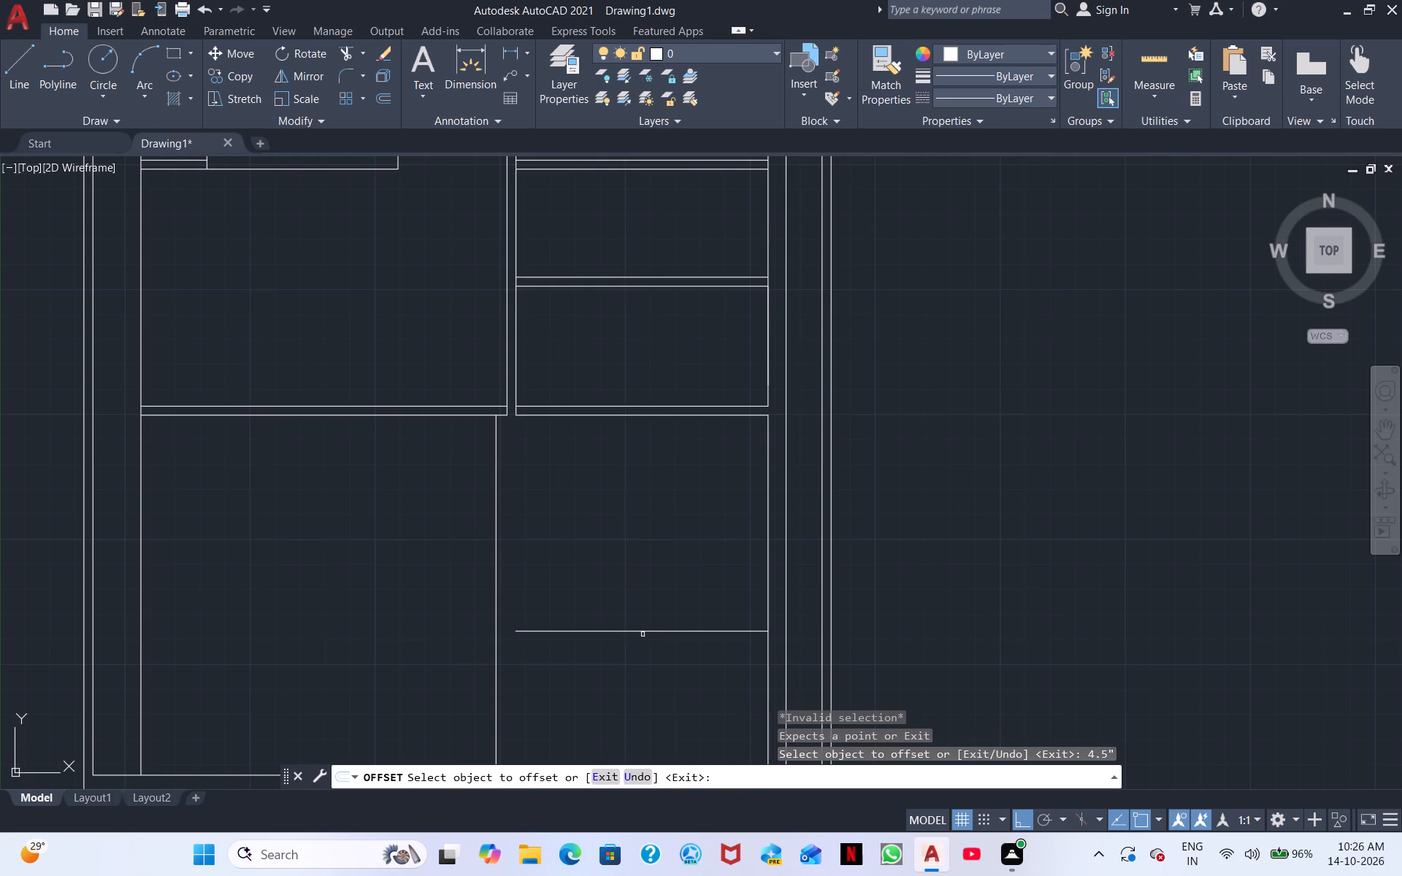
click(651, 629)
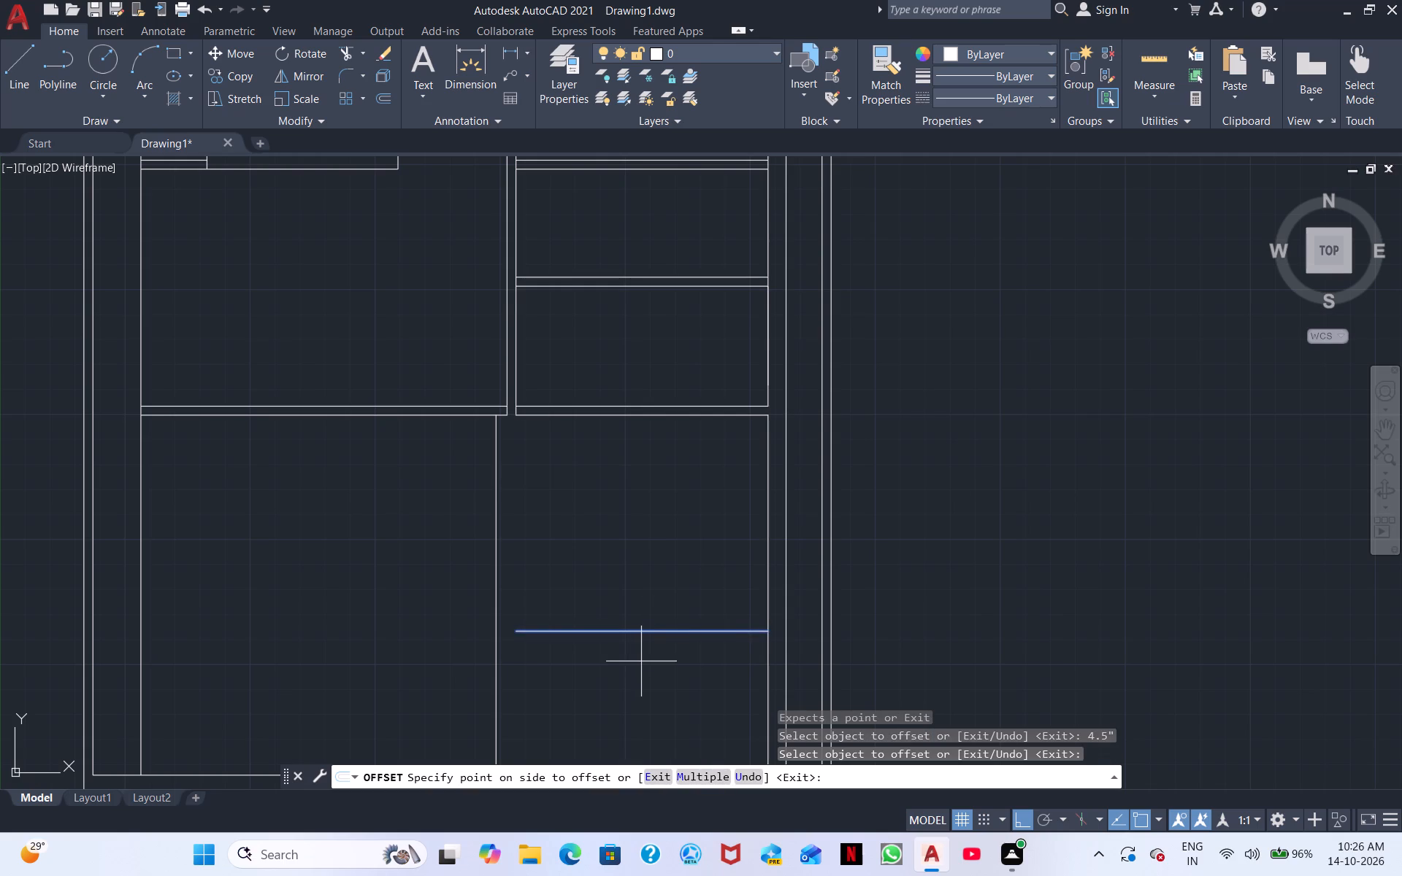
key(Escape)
Offset the new horizontal line in the southeastern room 4.5" southward to form the dividing wall's second line.
key(space)
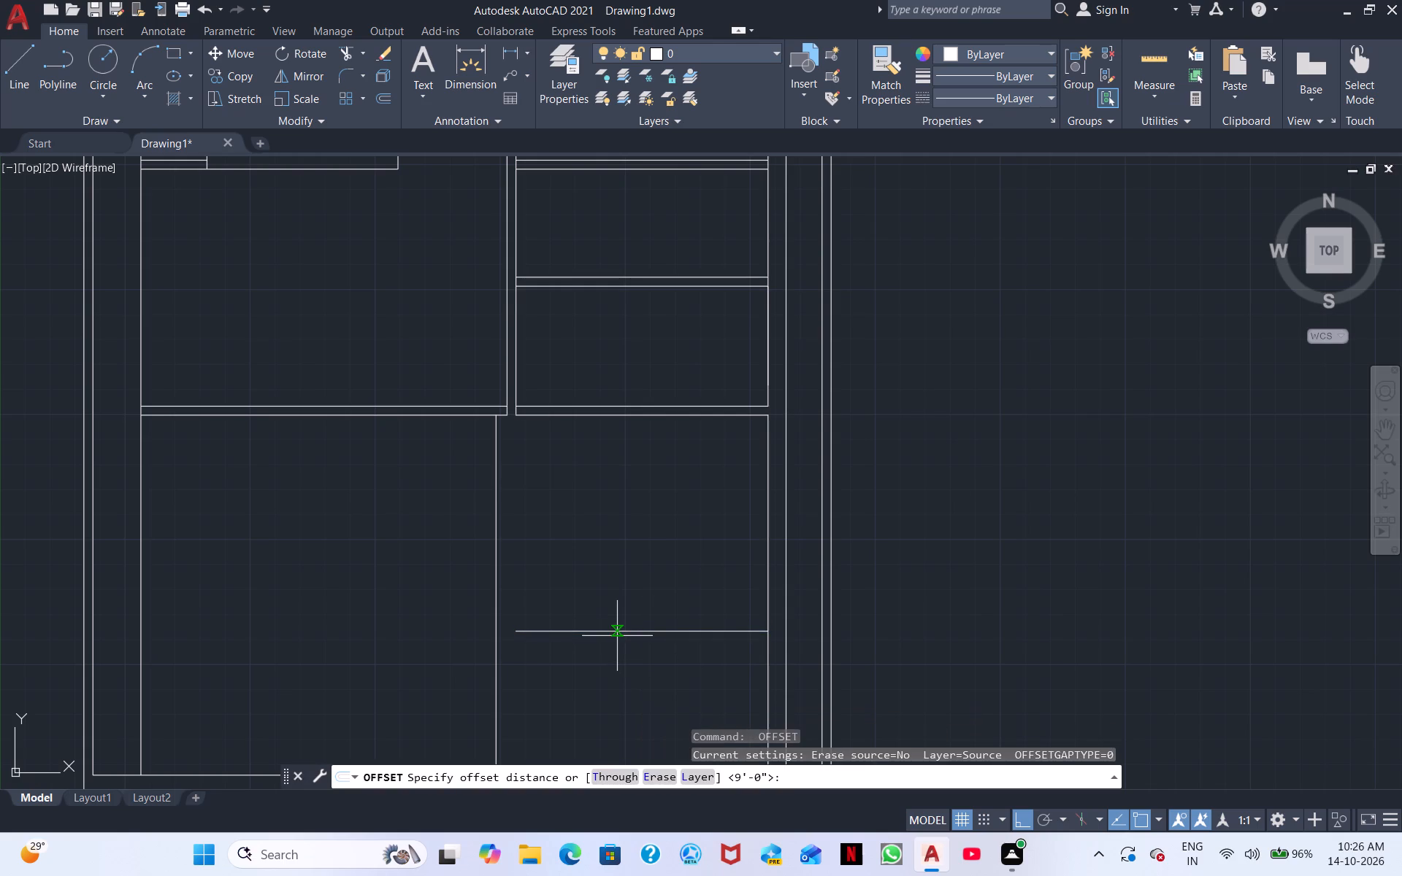
key(4)
text(.5")
key(Return)
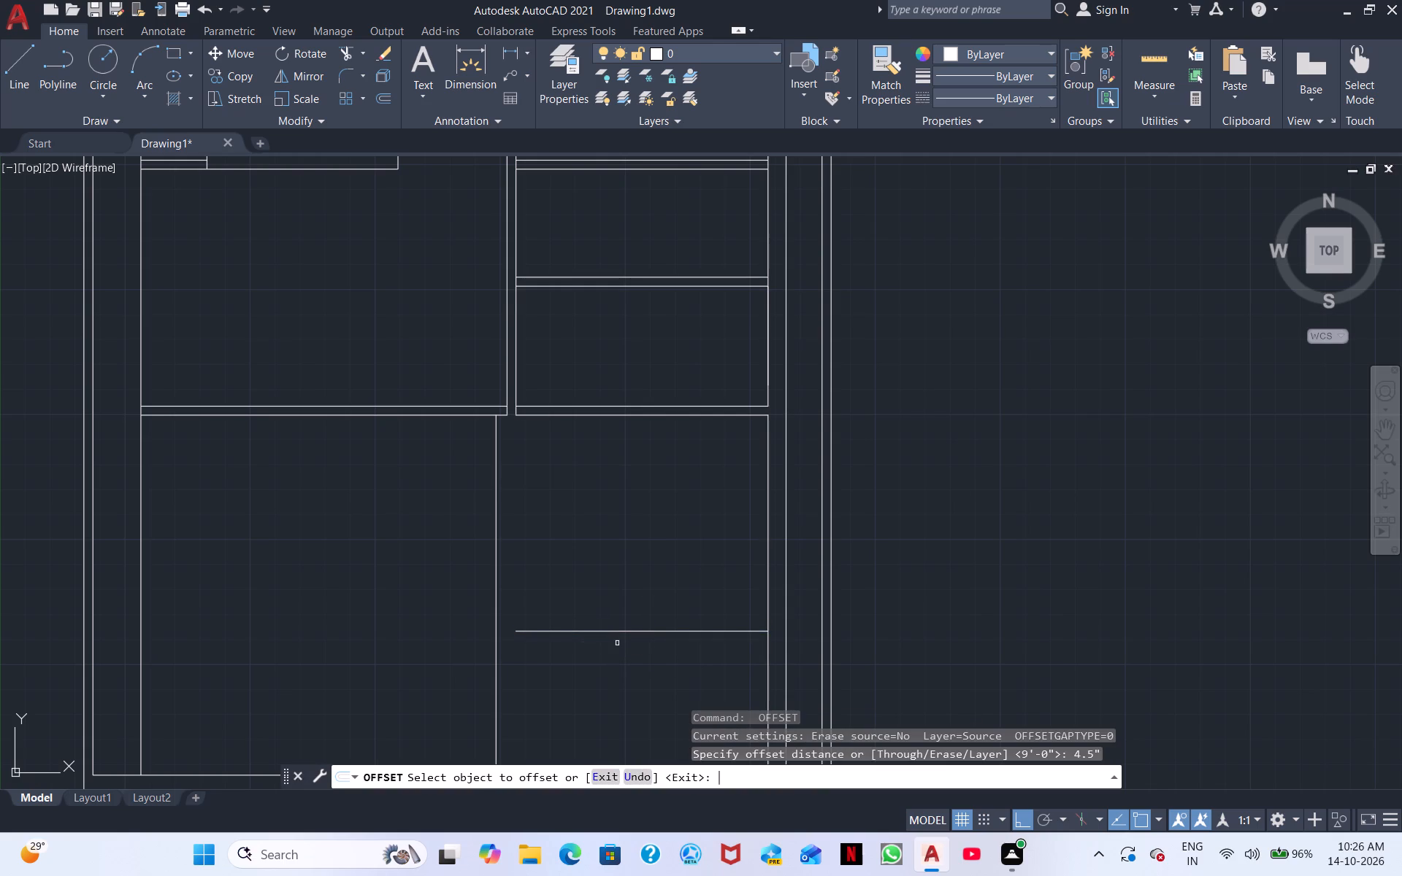
click(635, 631)
click(636, 642)
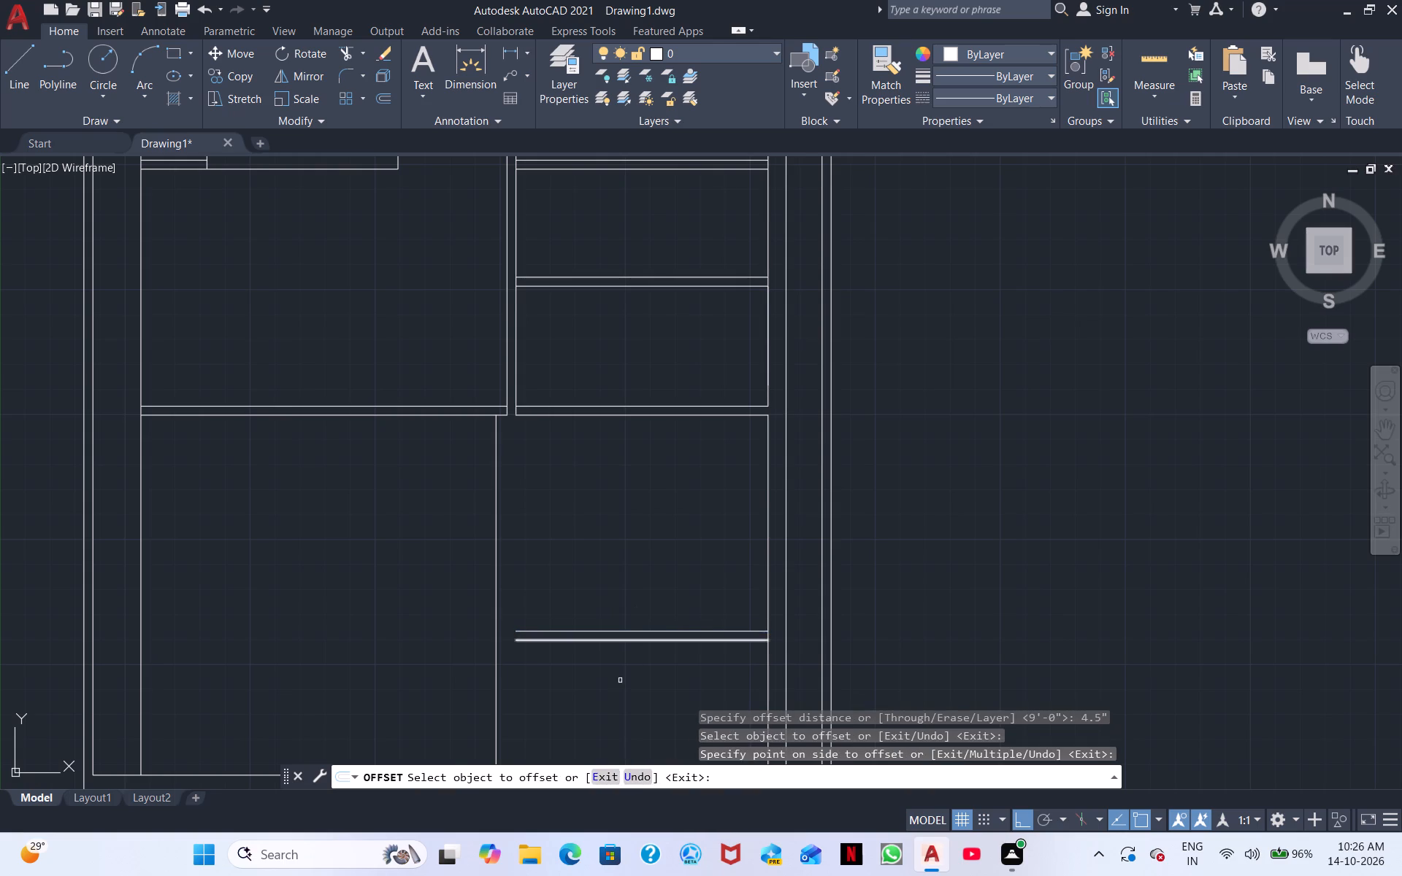
middle_drag(620, 681, 627, 480)
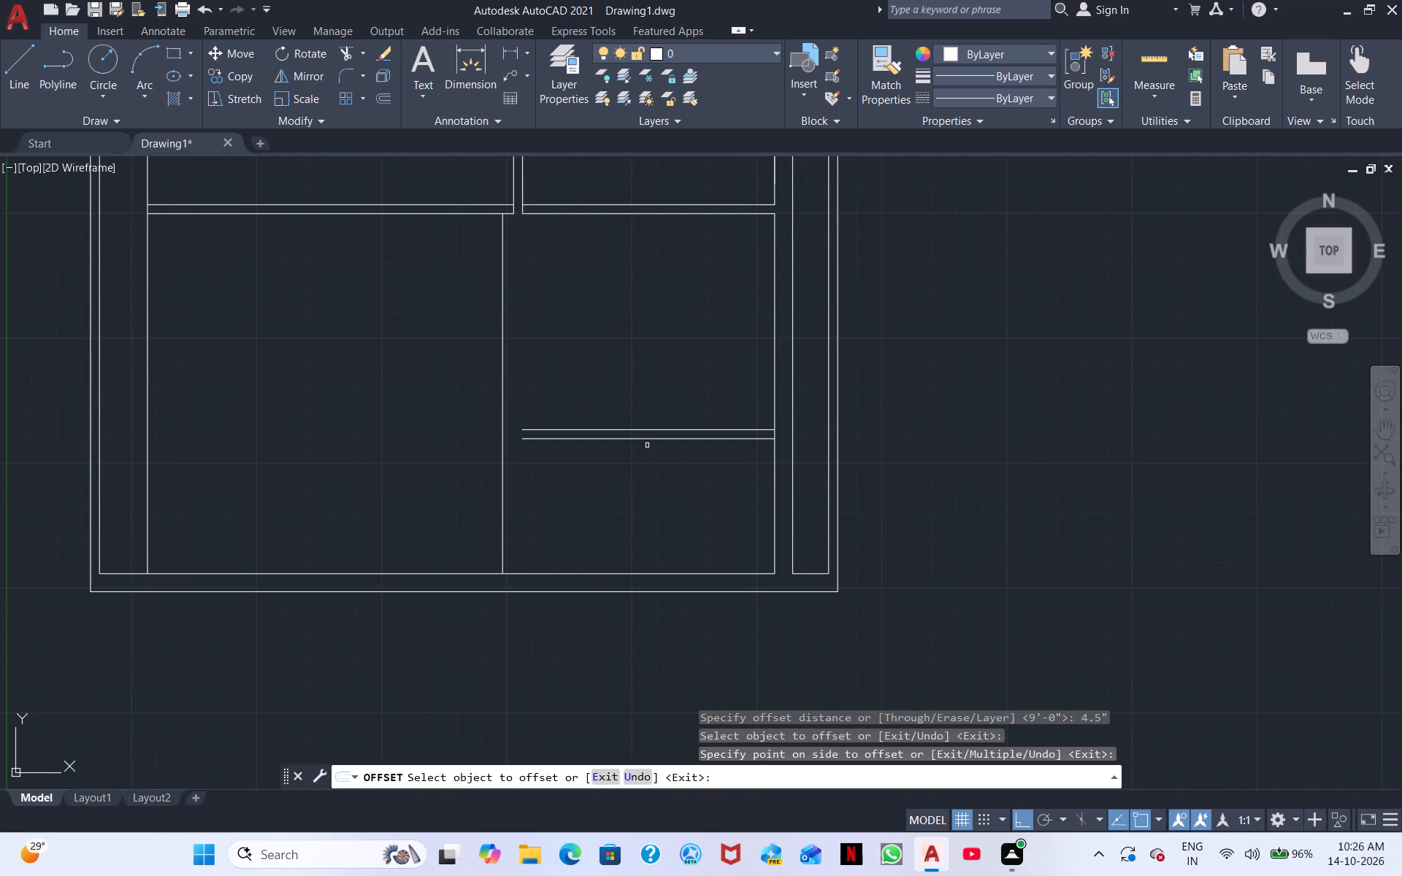
key(Escape)
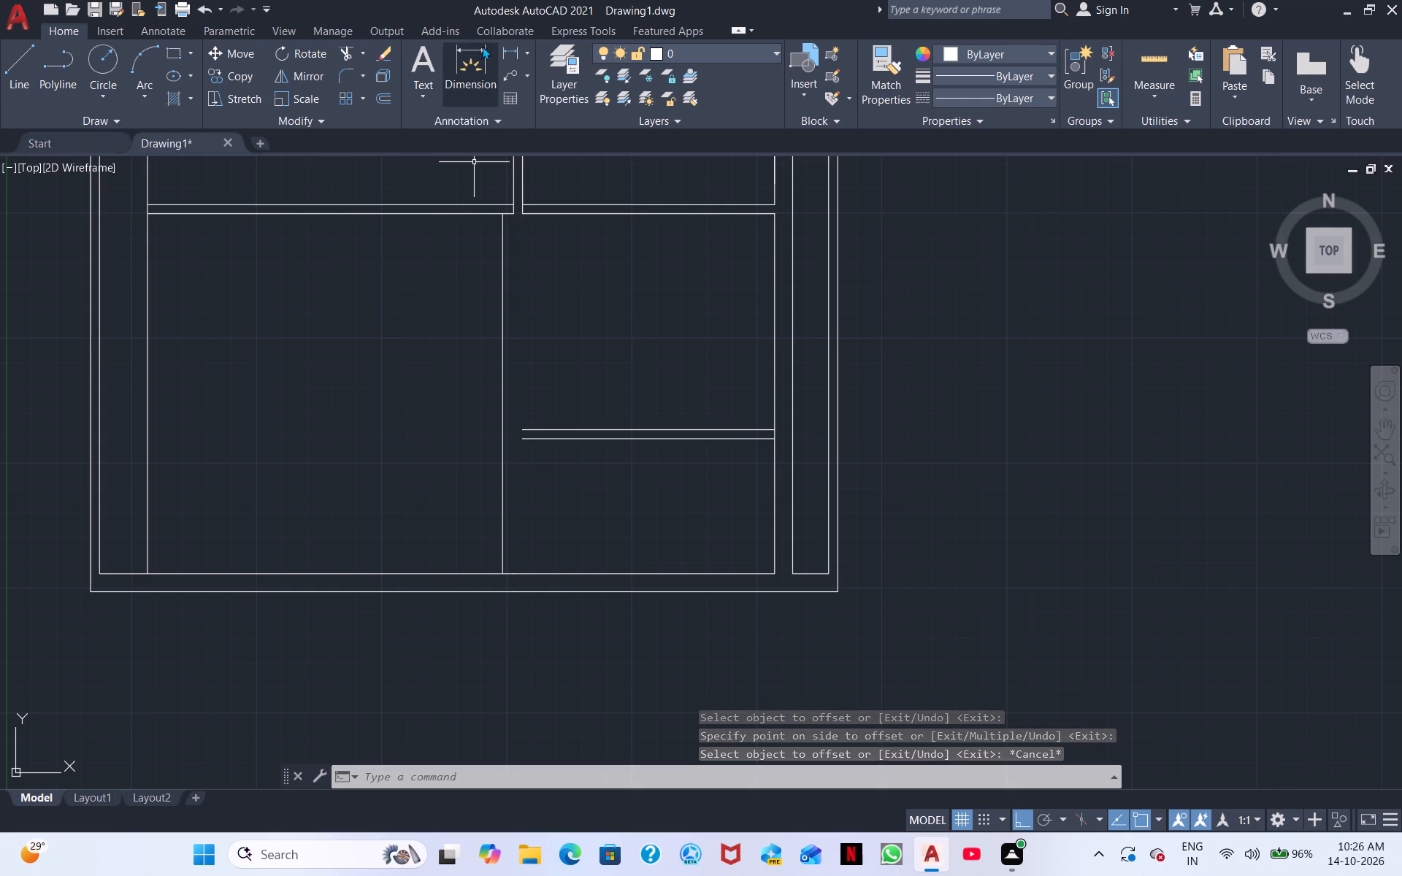
Measure the vertical distance from the southern outer wall's inner line to the dividing wall's southern line using a linear dimension.
click(507, 52)
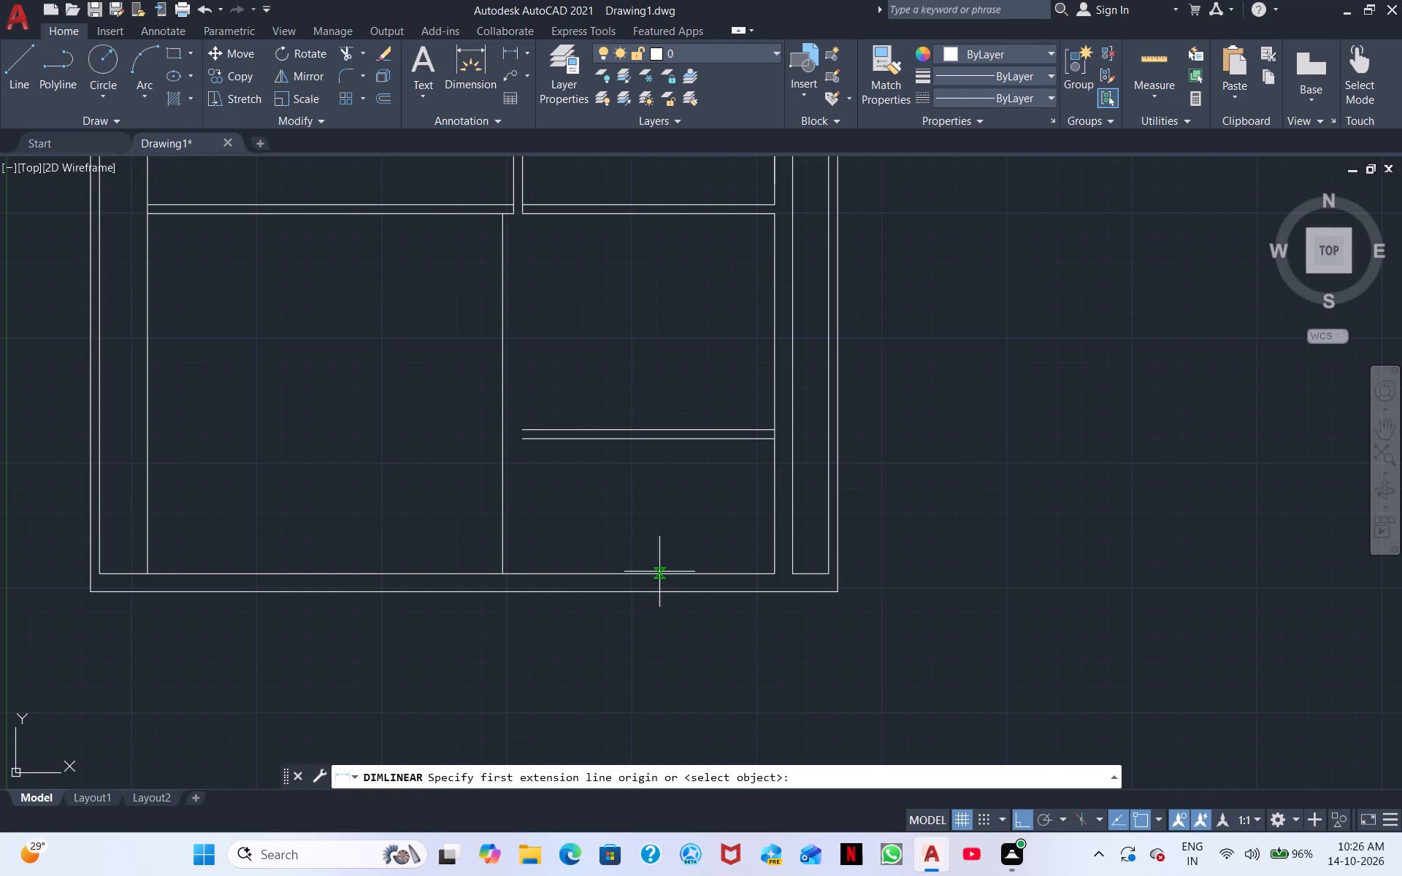
click(657, 574)
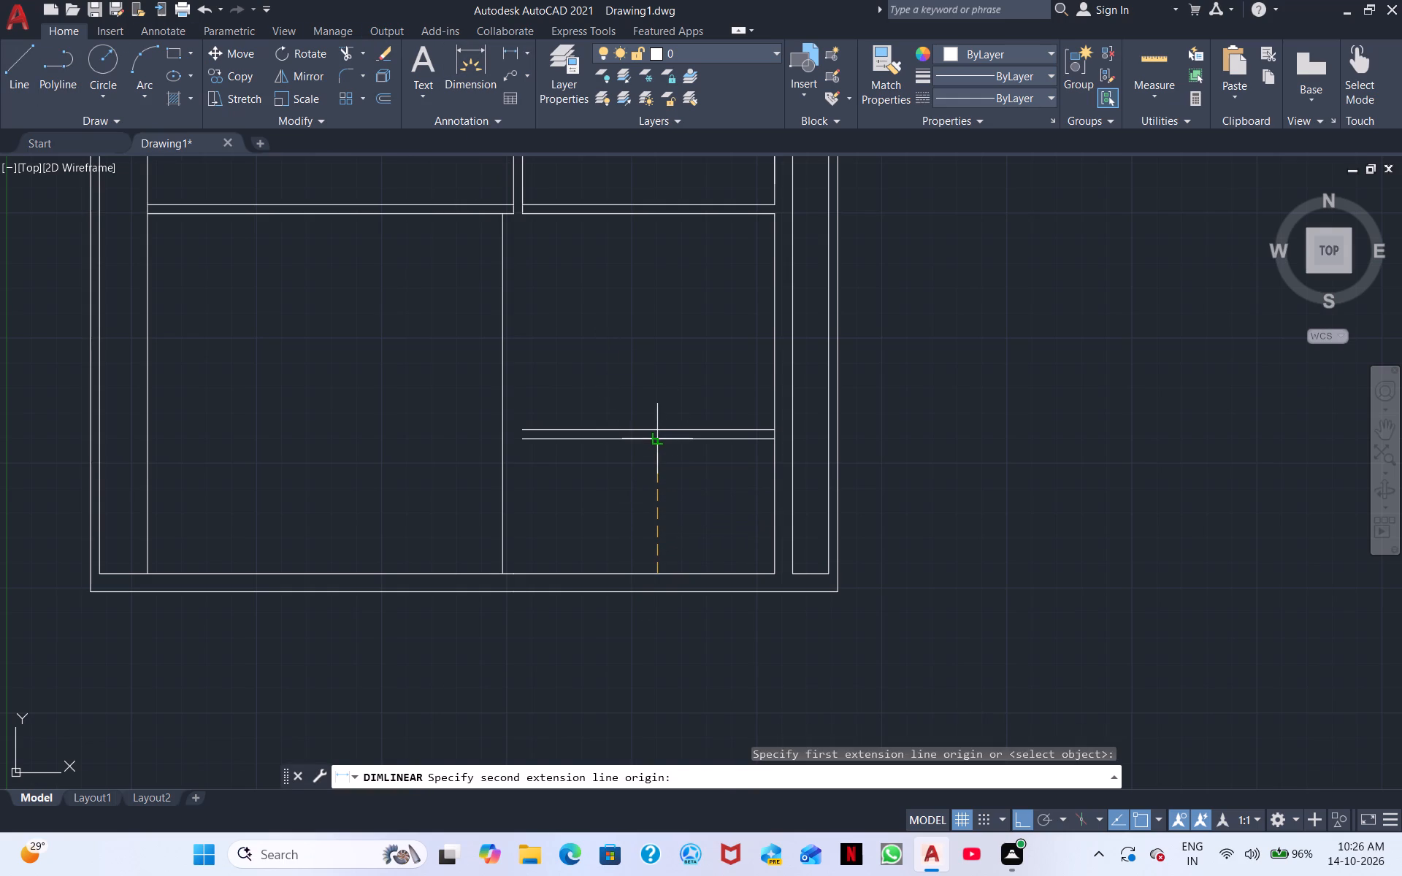
click(662, 439)
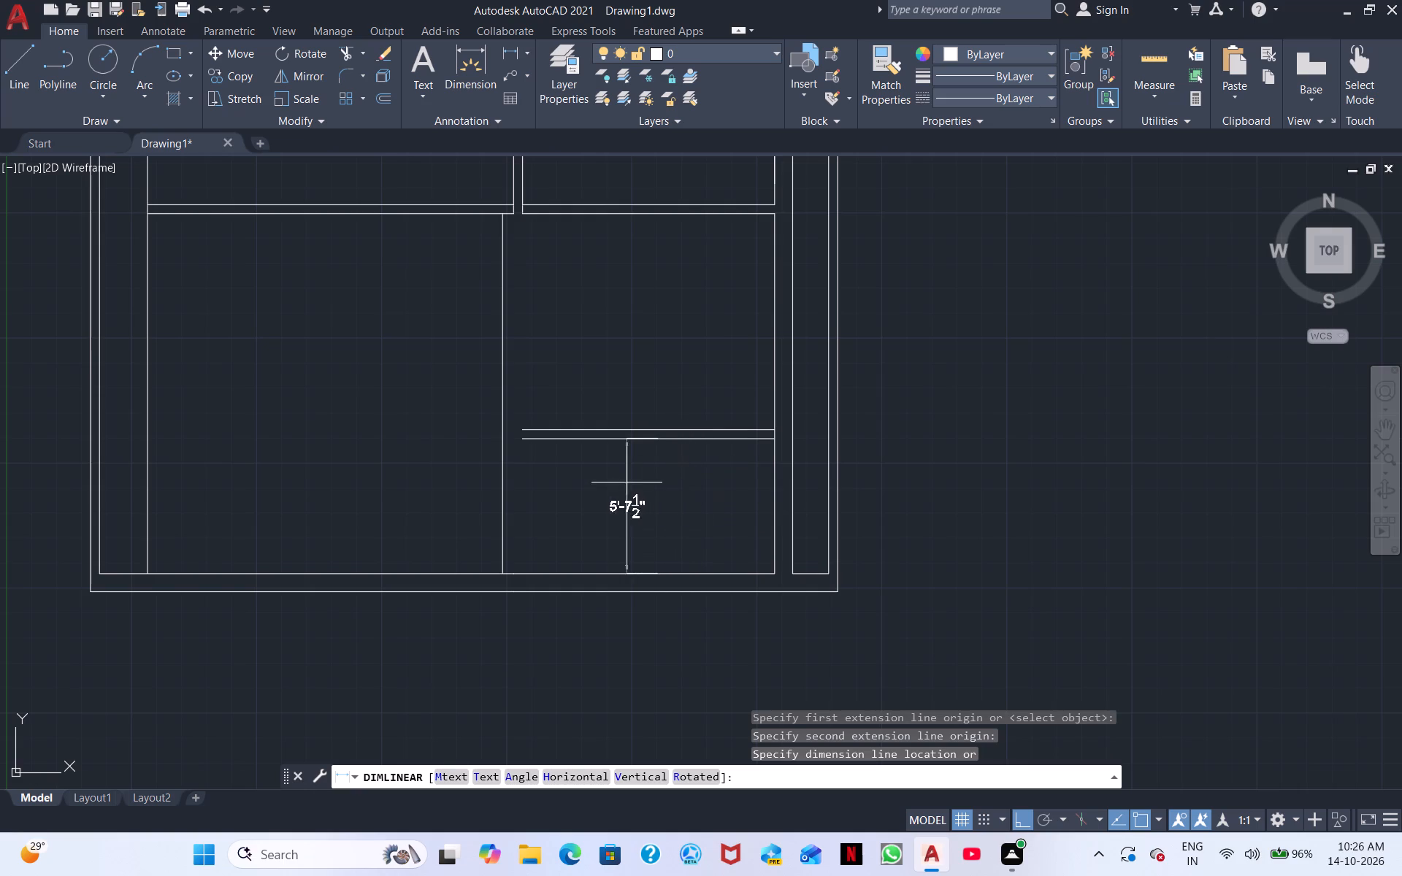
key(Escape)
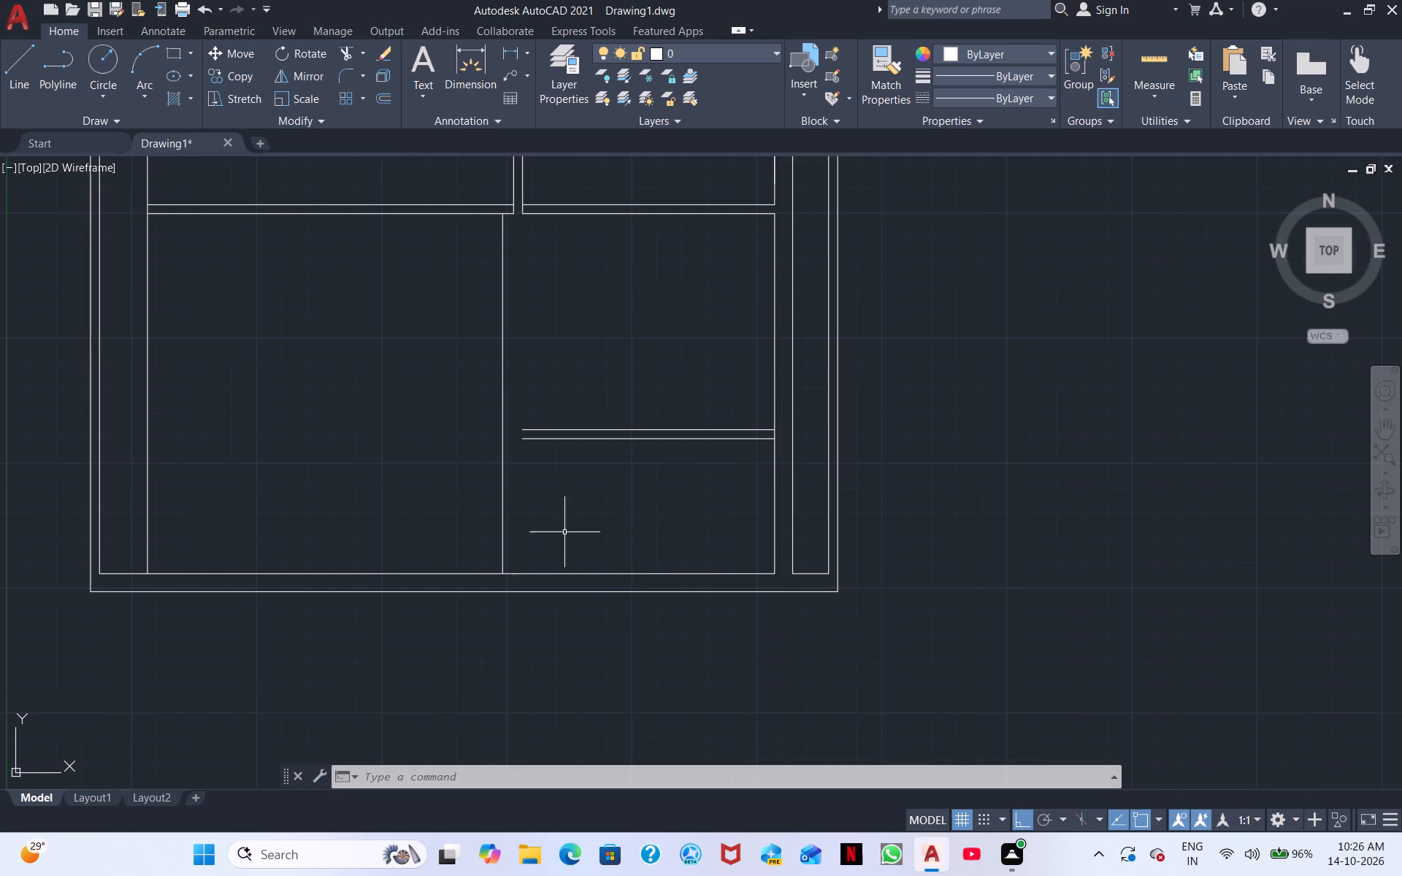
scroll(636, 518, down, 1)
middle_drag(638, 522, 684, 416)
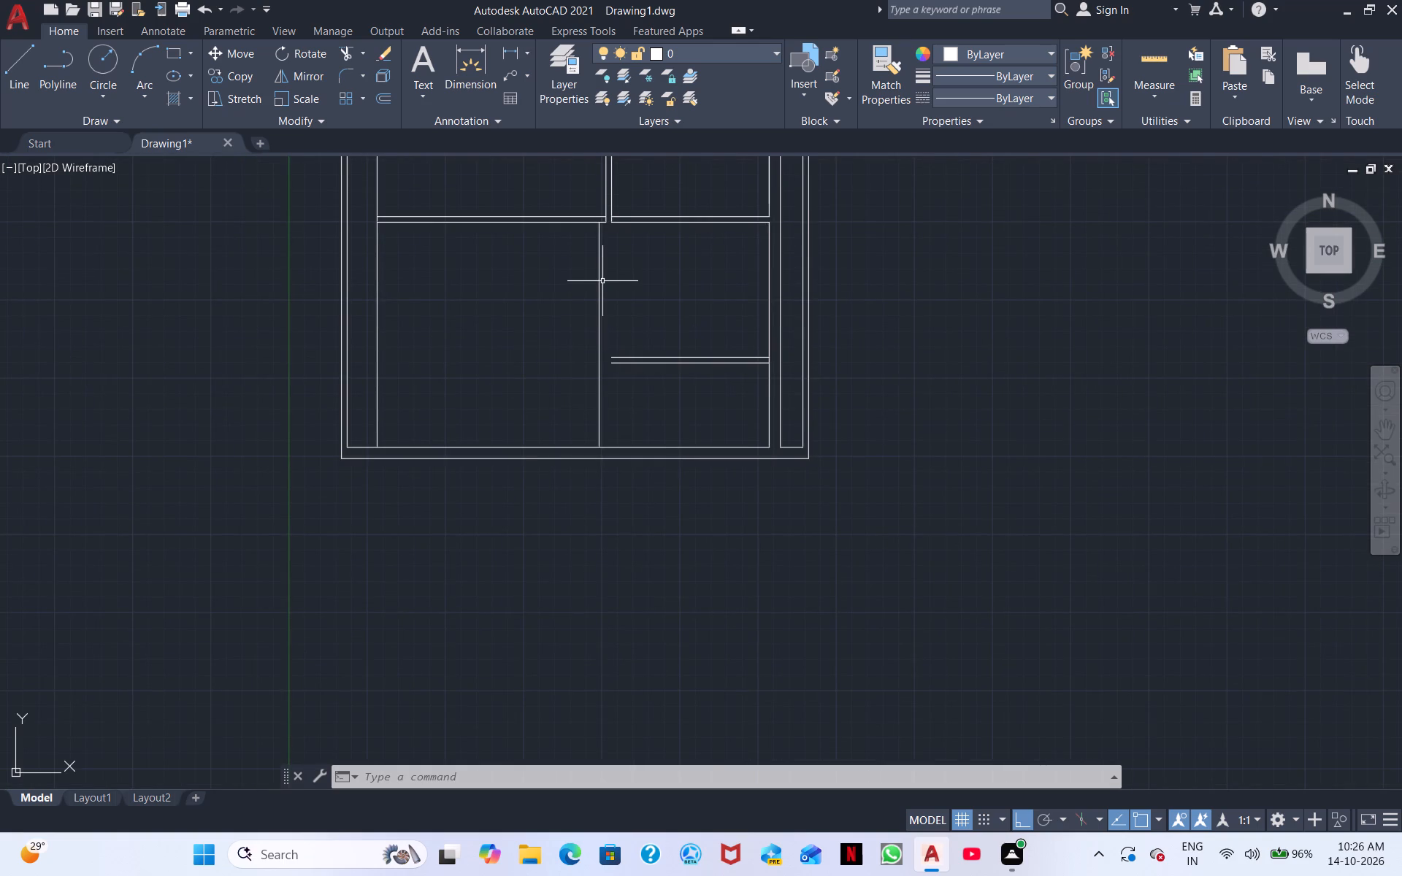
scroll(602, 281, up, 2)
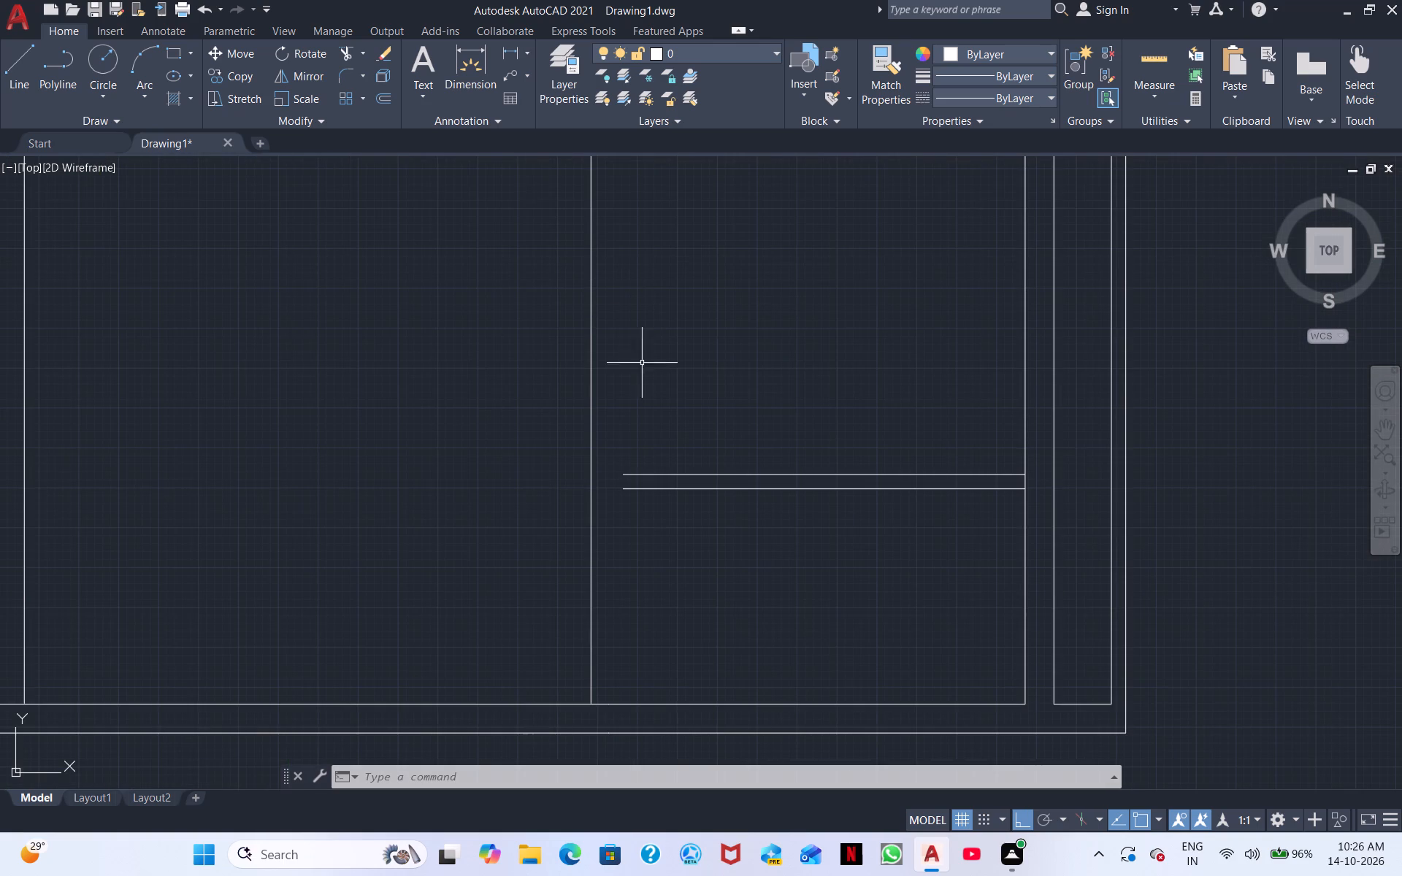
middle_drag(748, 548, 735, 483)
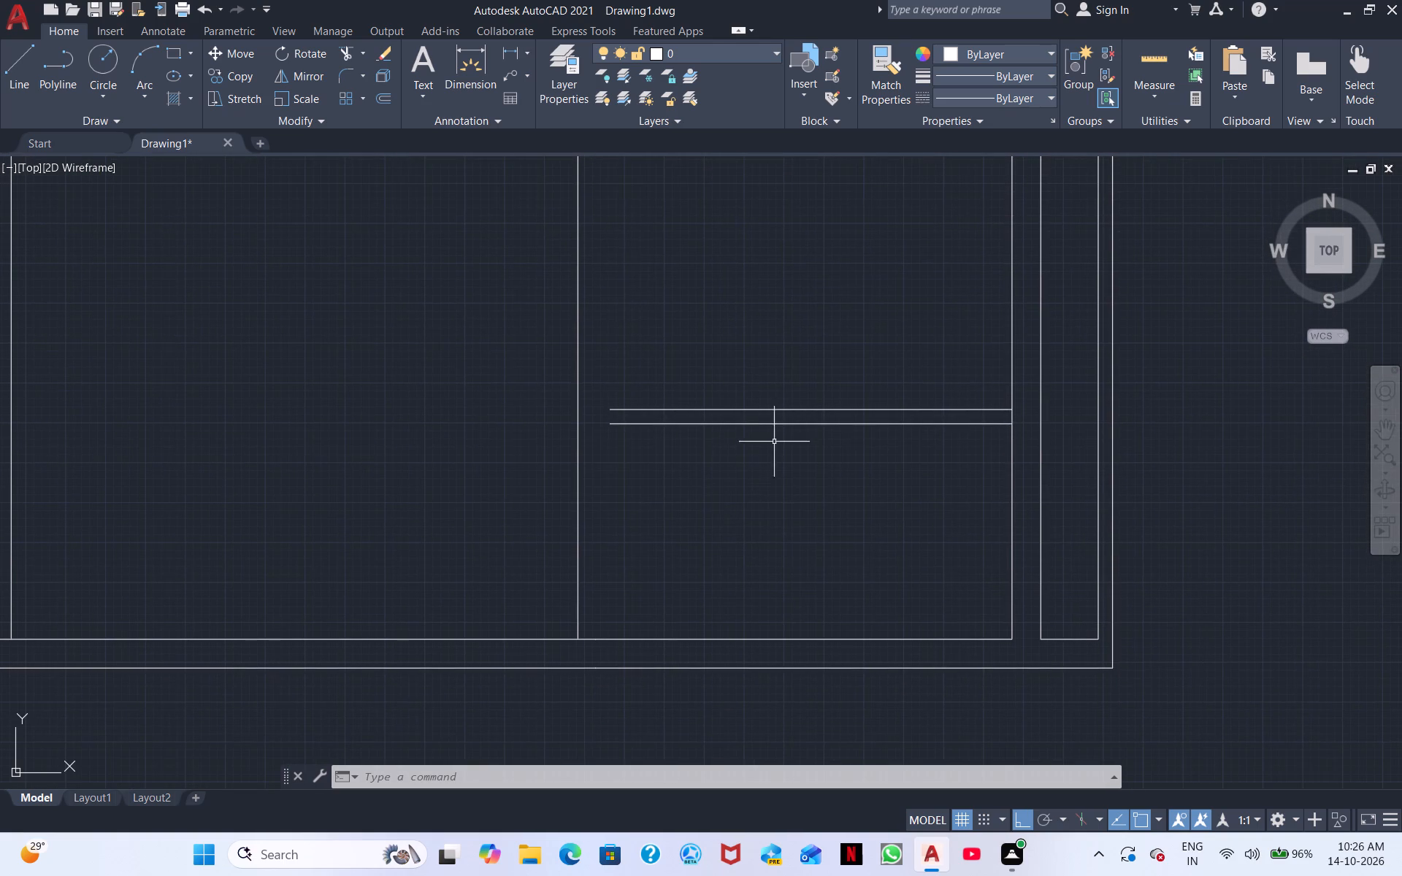
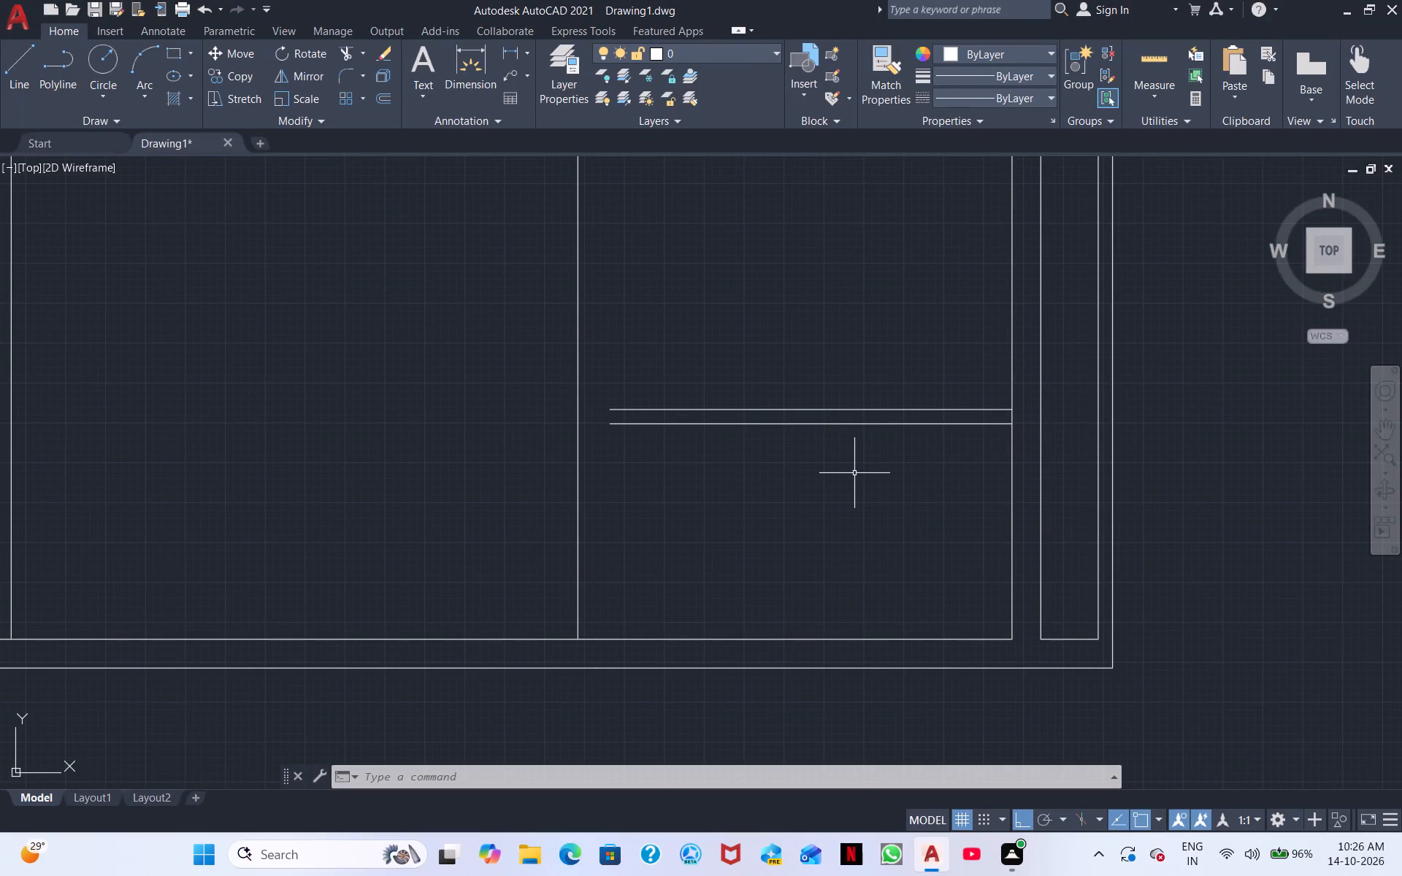
Erase the southern line of the new dividing wall in the southeastern room.
click(770, 423)
right_drag(778, 426, 768, 453)
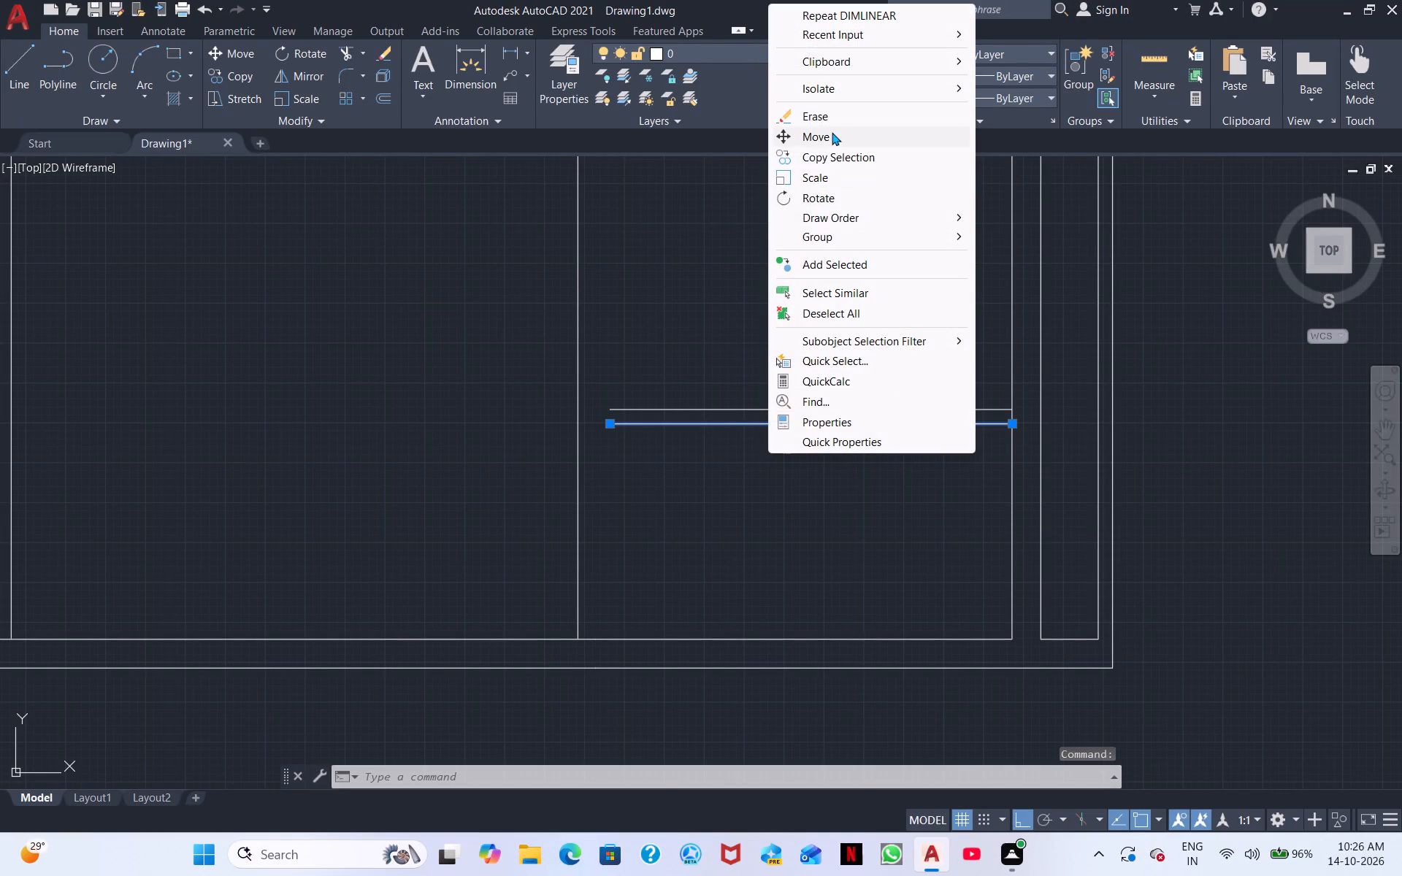
click(832, 119)
Offset the remaining line of the dividing wall 4" southward to form its second line.
text(o)
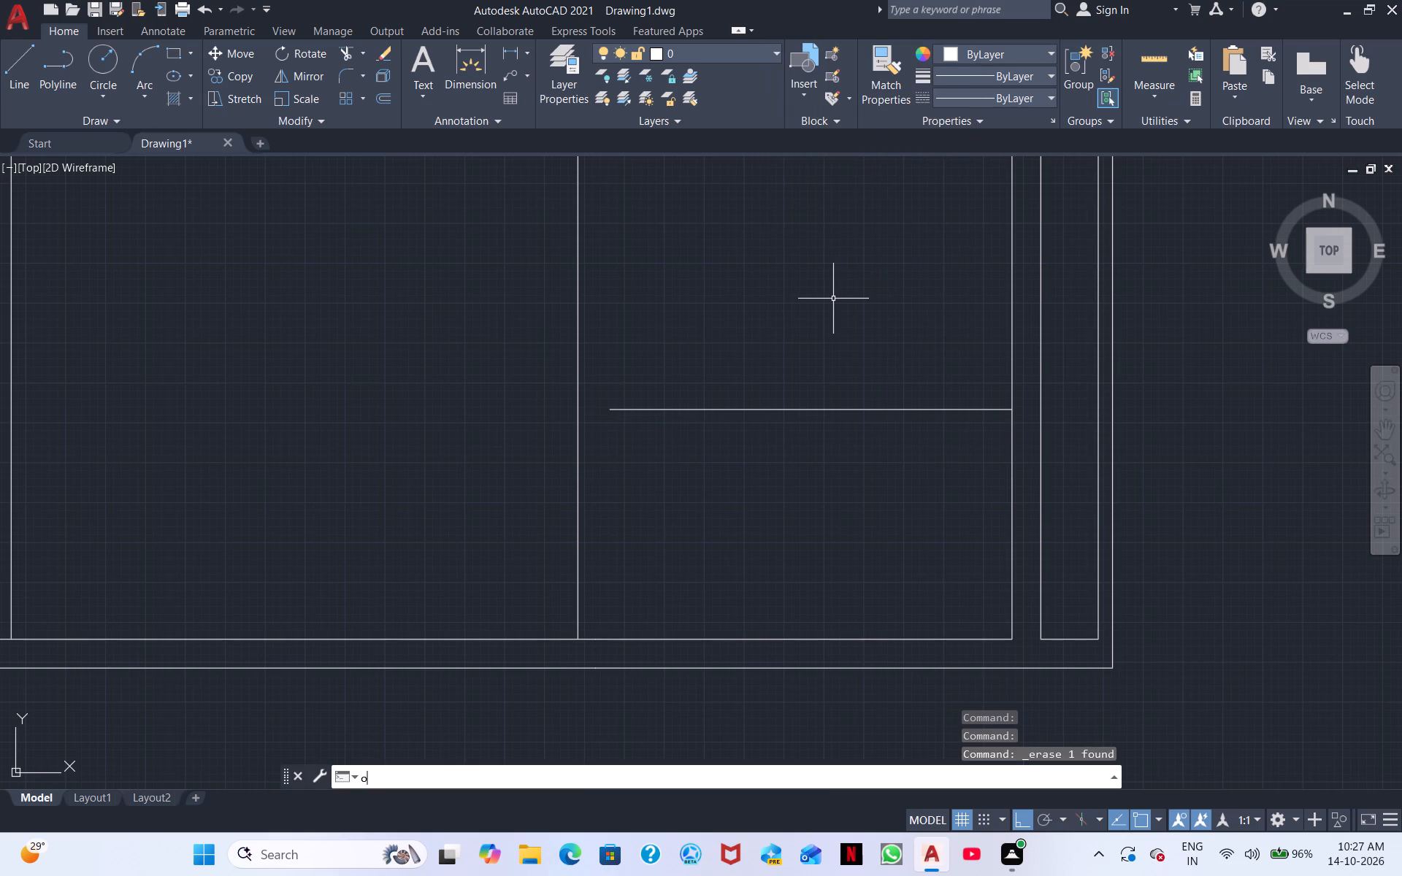
key(space)
key(4)
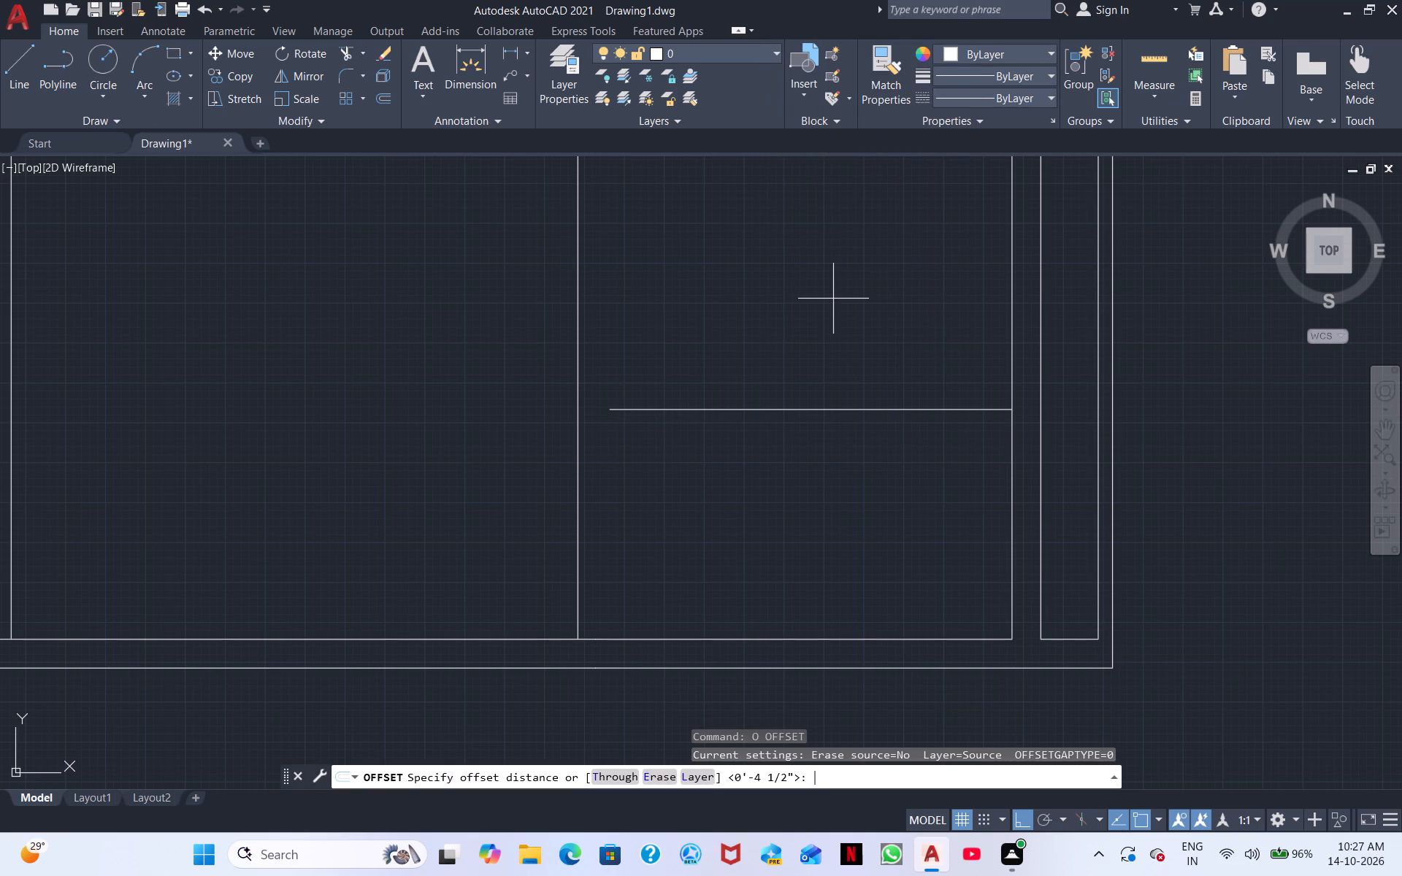
key(shift+quotedbl)
key(Return)
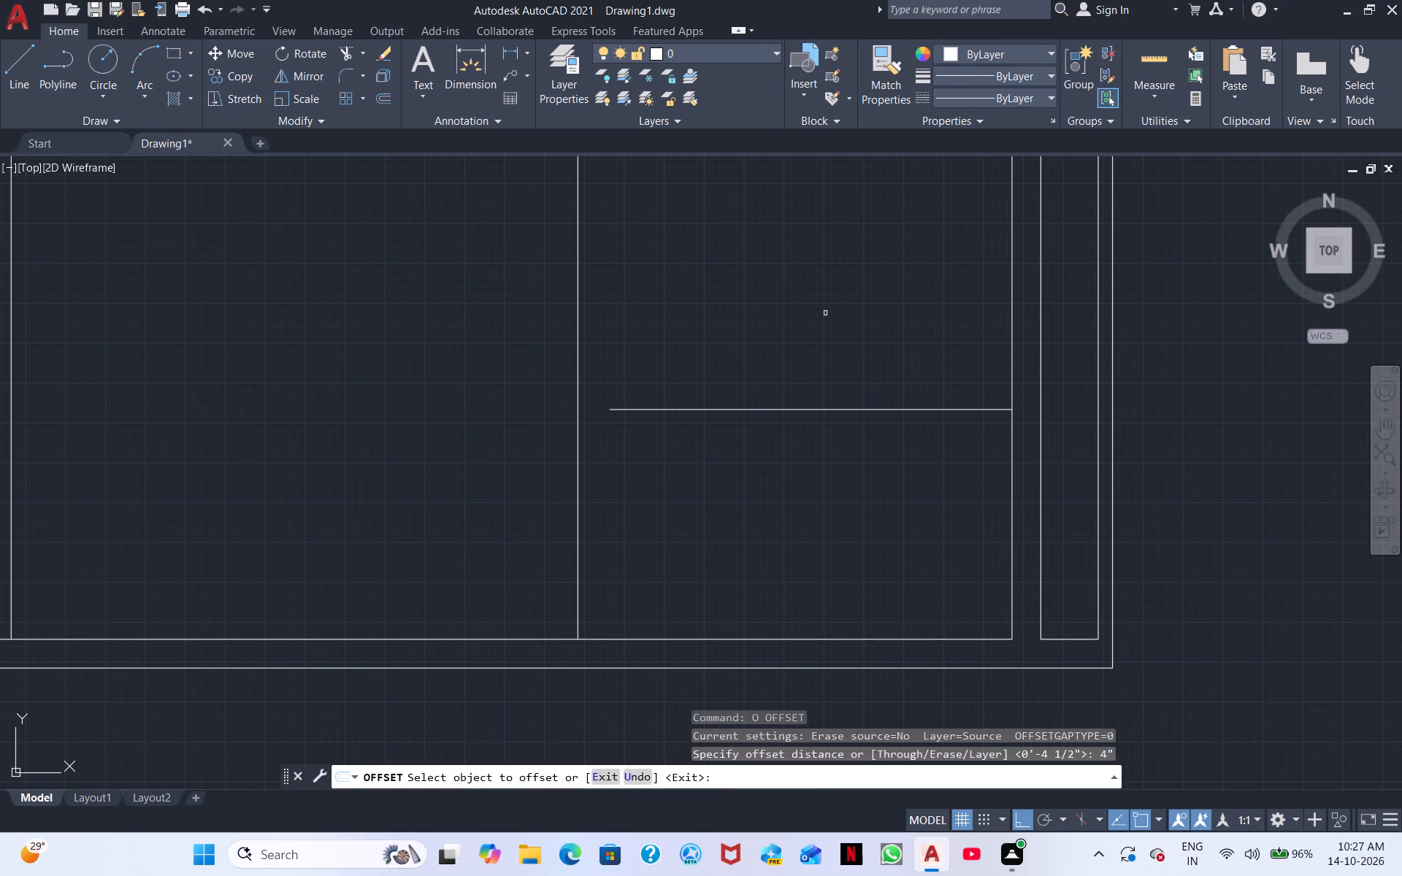
drag(789, 410, 786, 420)
click(777, 450)
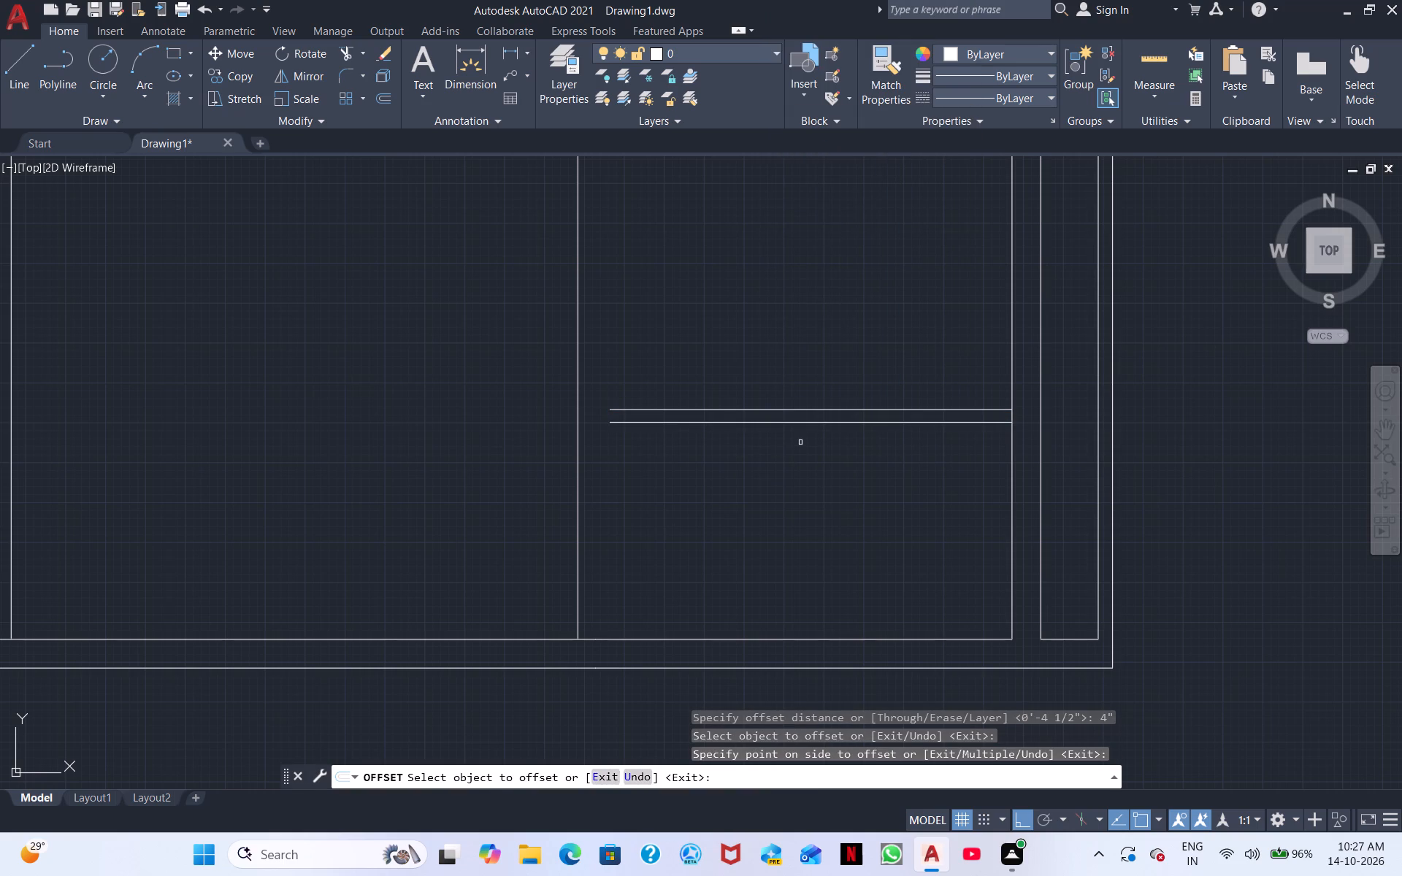
Measure the vertical distance from the southern outer wall's inner line to the dividing wall's southern line using a linear dimension.
click(502, 55)
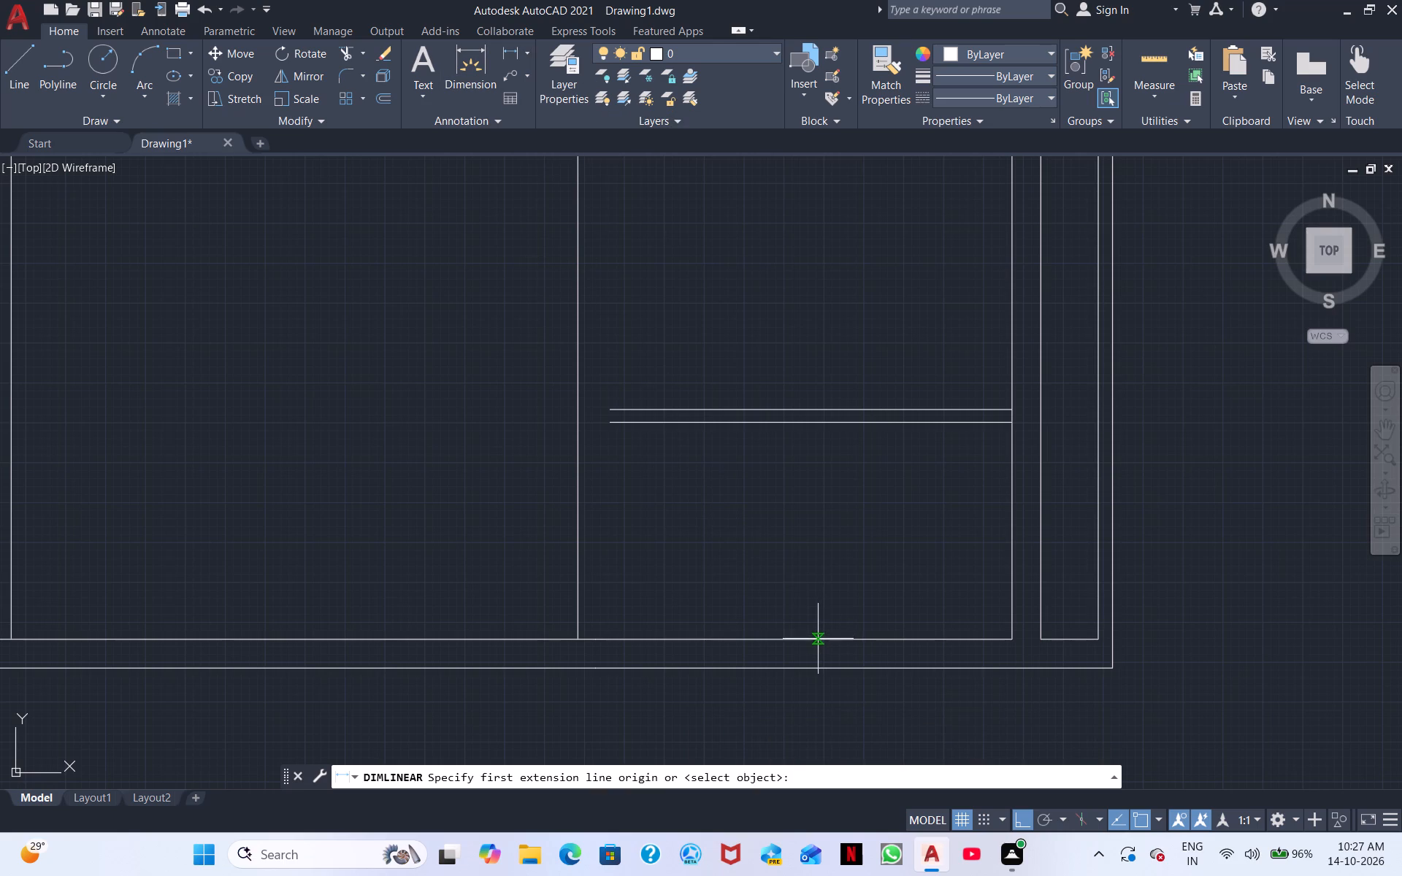
click(818, 639)
click(825, 423)
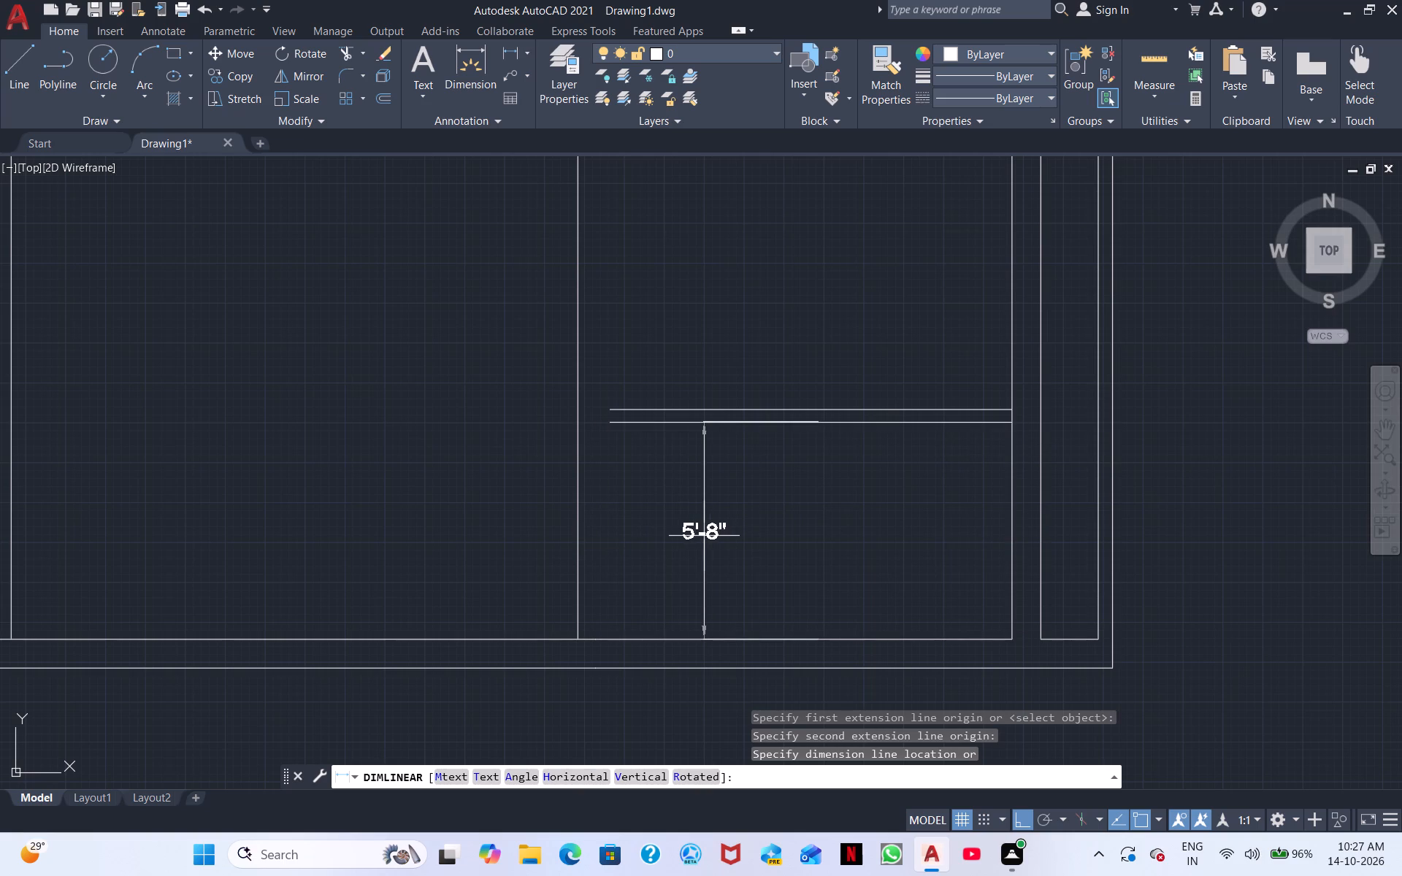
right_click(704, 536)
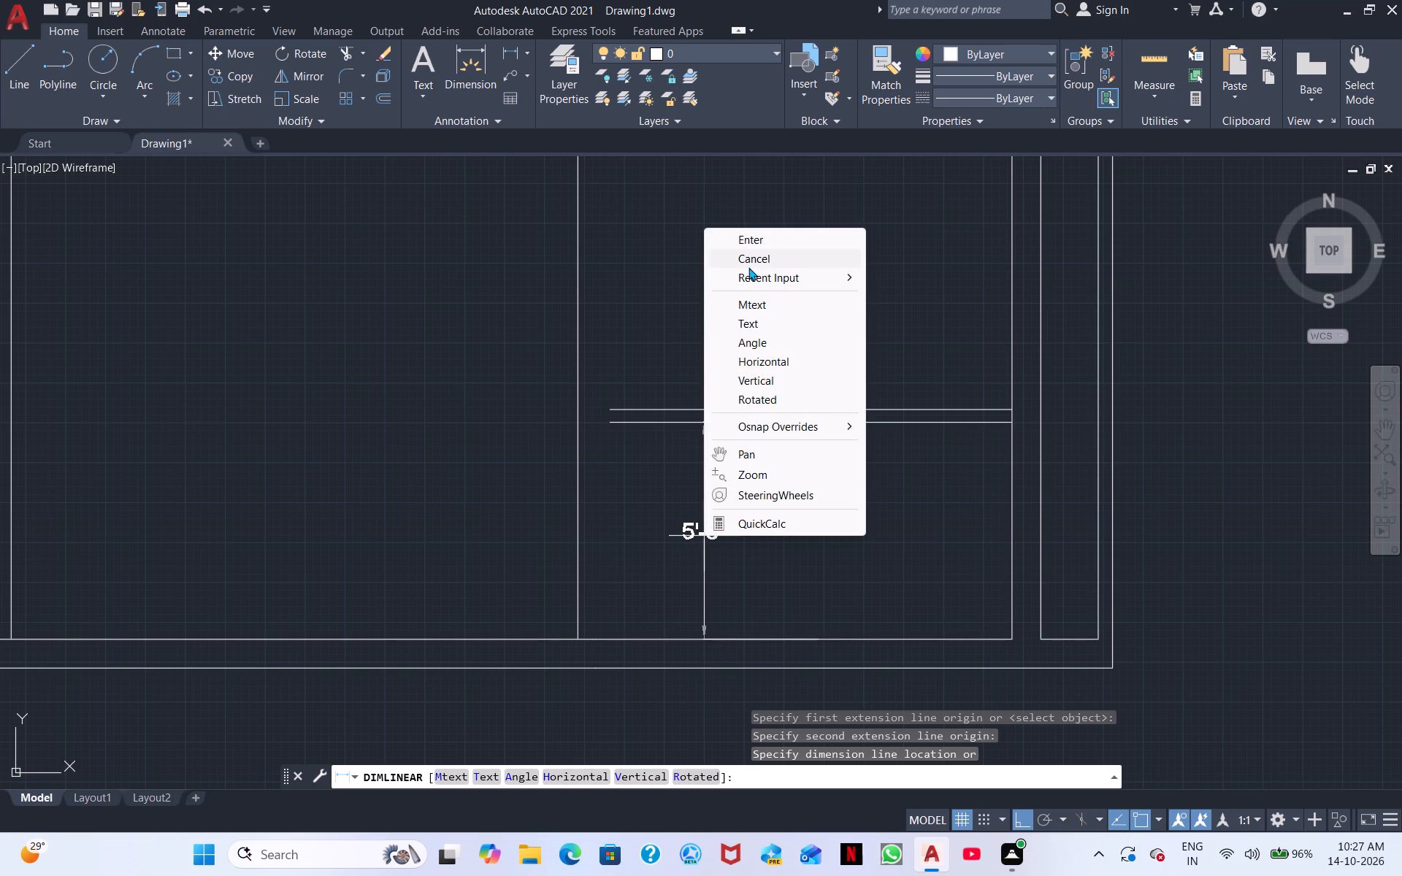
click(756, 261)
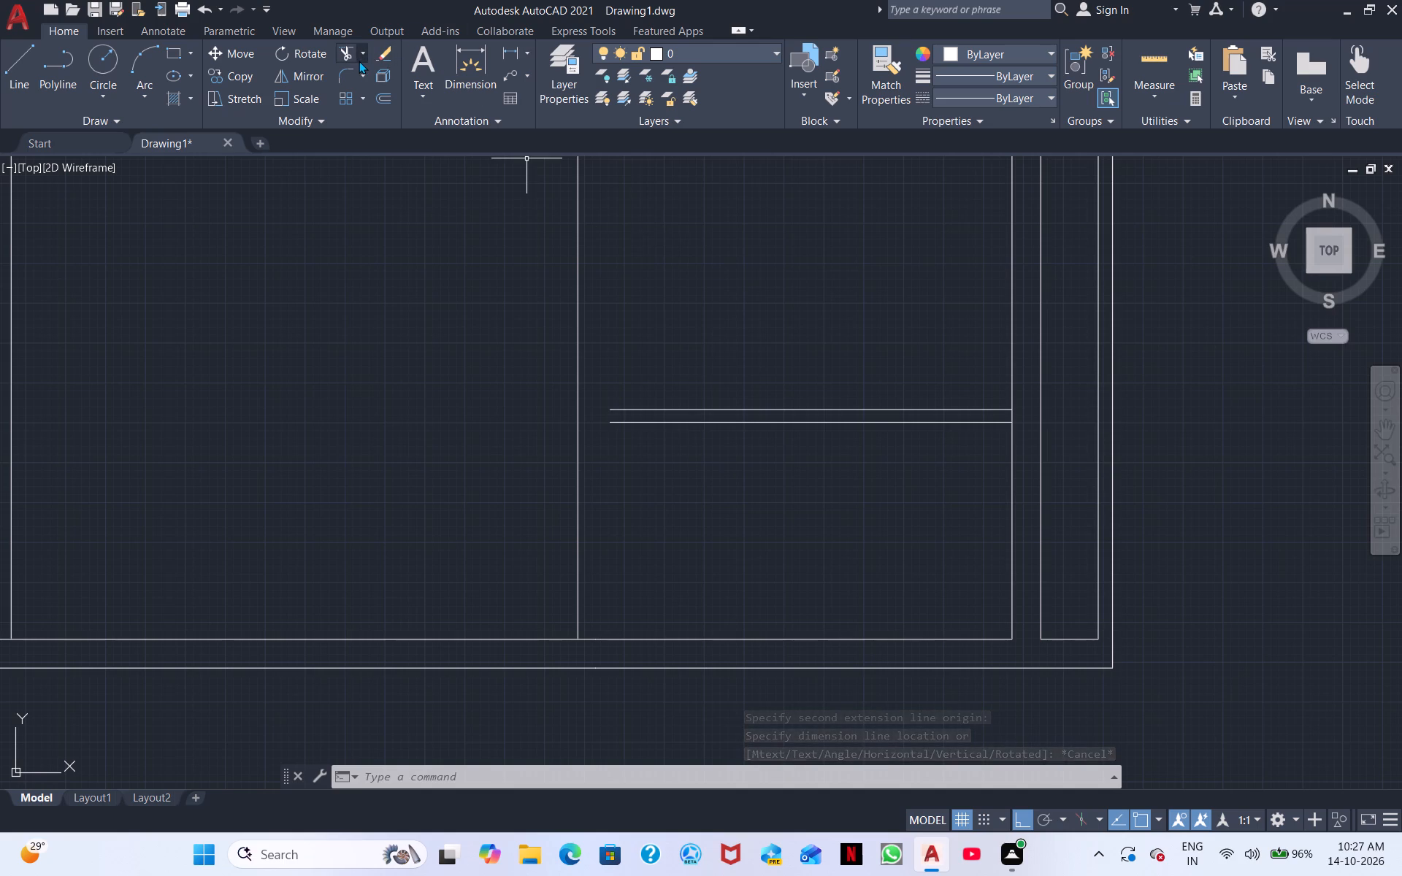
Extend both lines of the dividing wall westward to meet the southeastern room's western wall line.
key(t)
key(space)
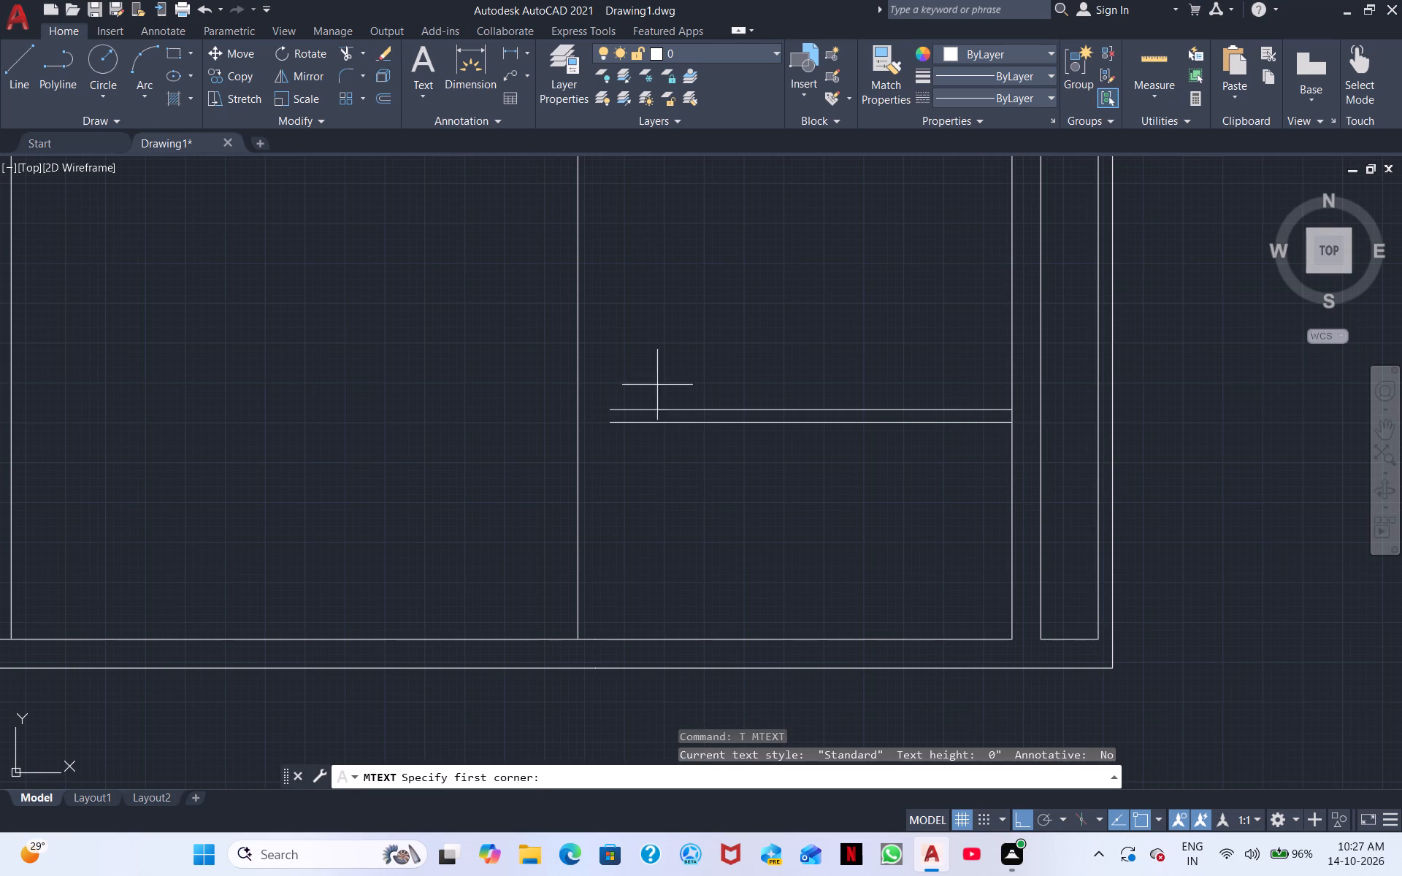
click(338, 55)
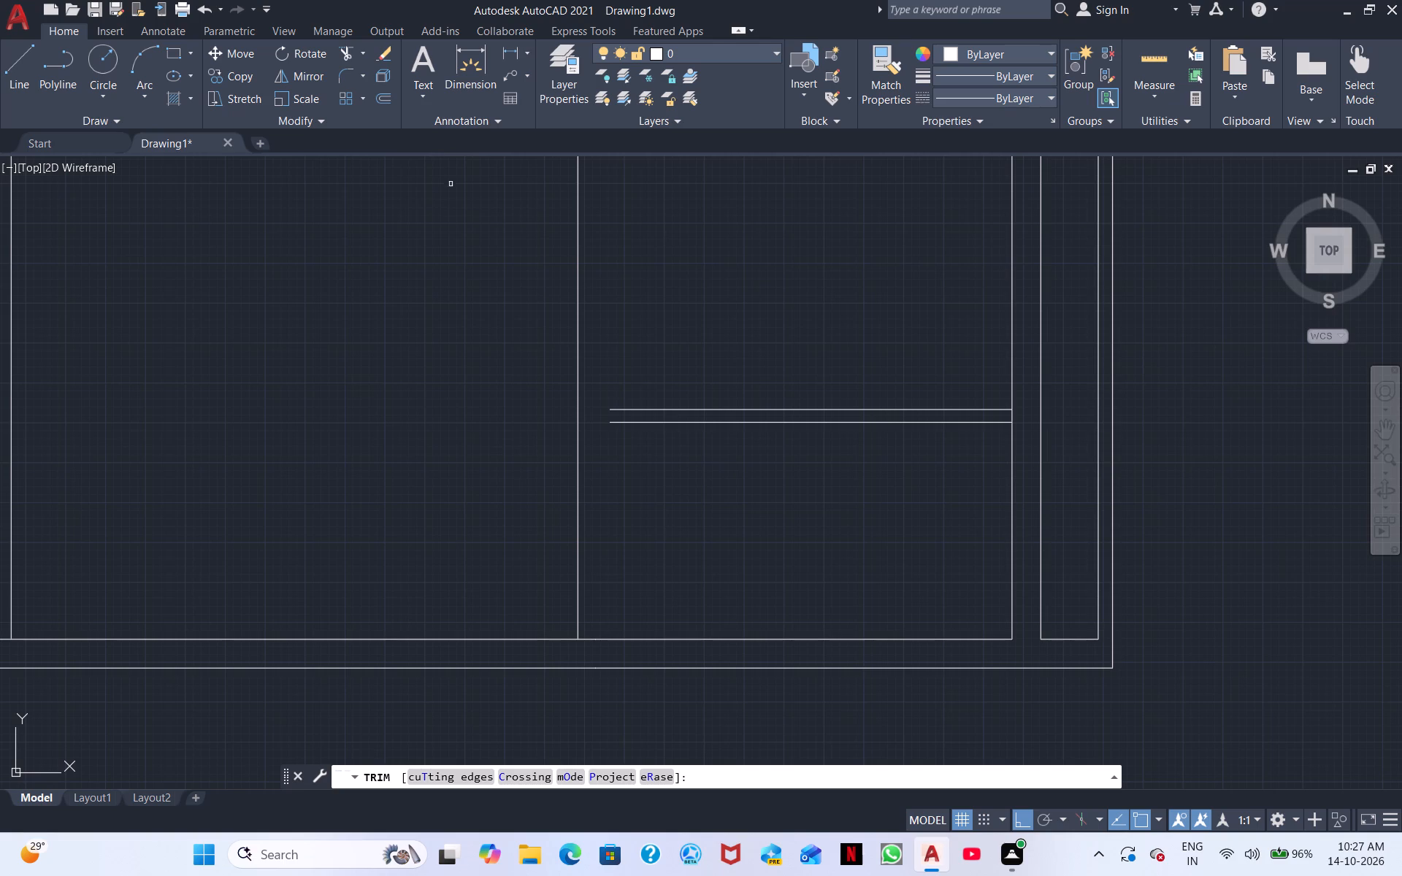
shift+click(657, 421)
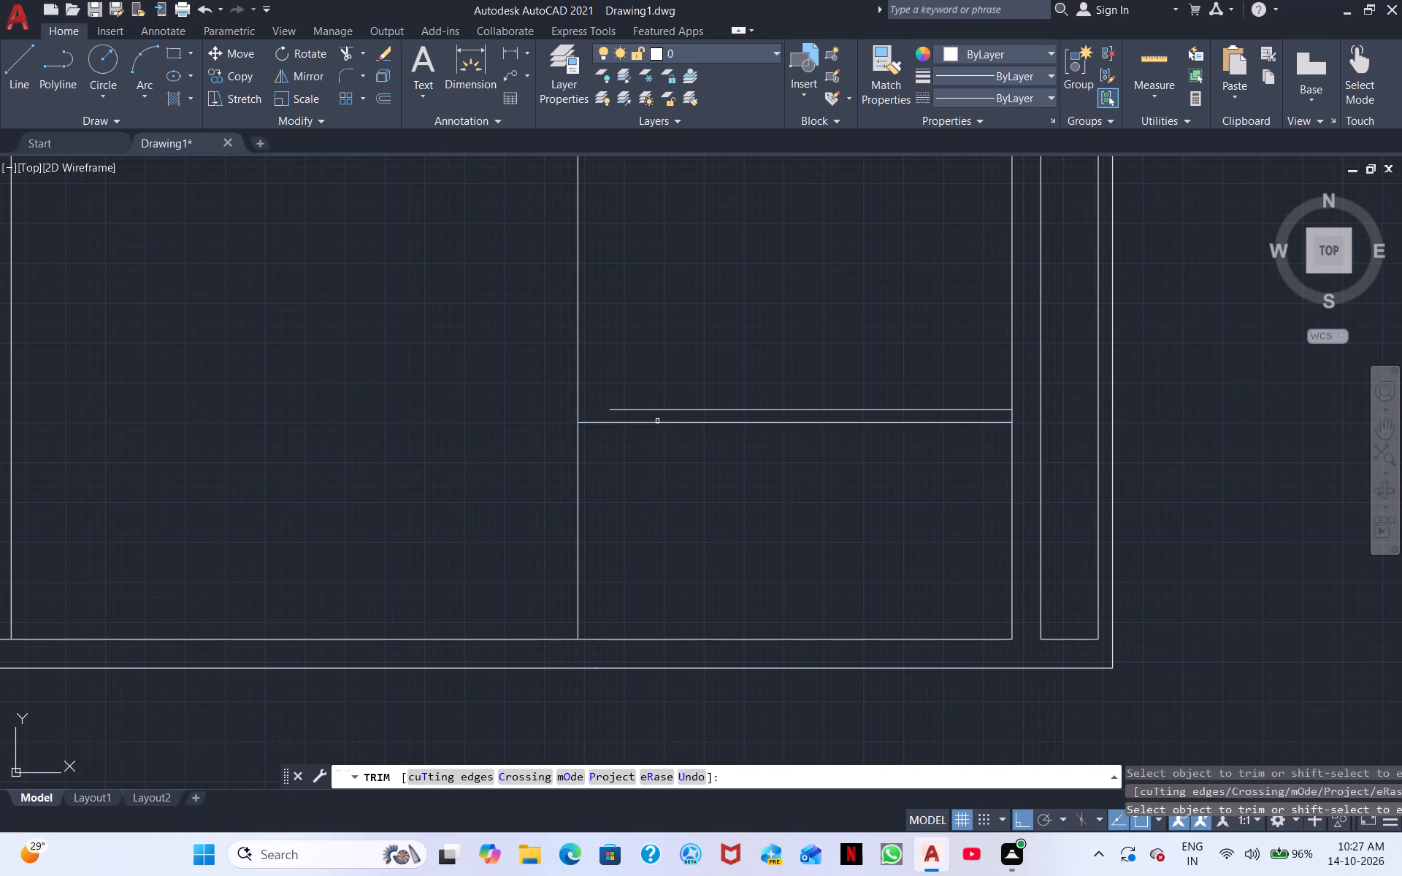
shift+click(659, 412)
shift+click(661, 402)
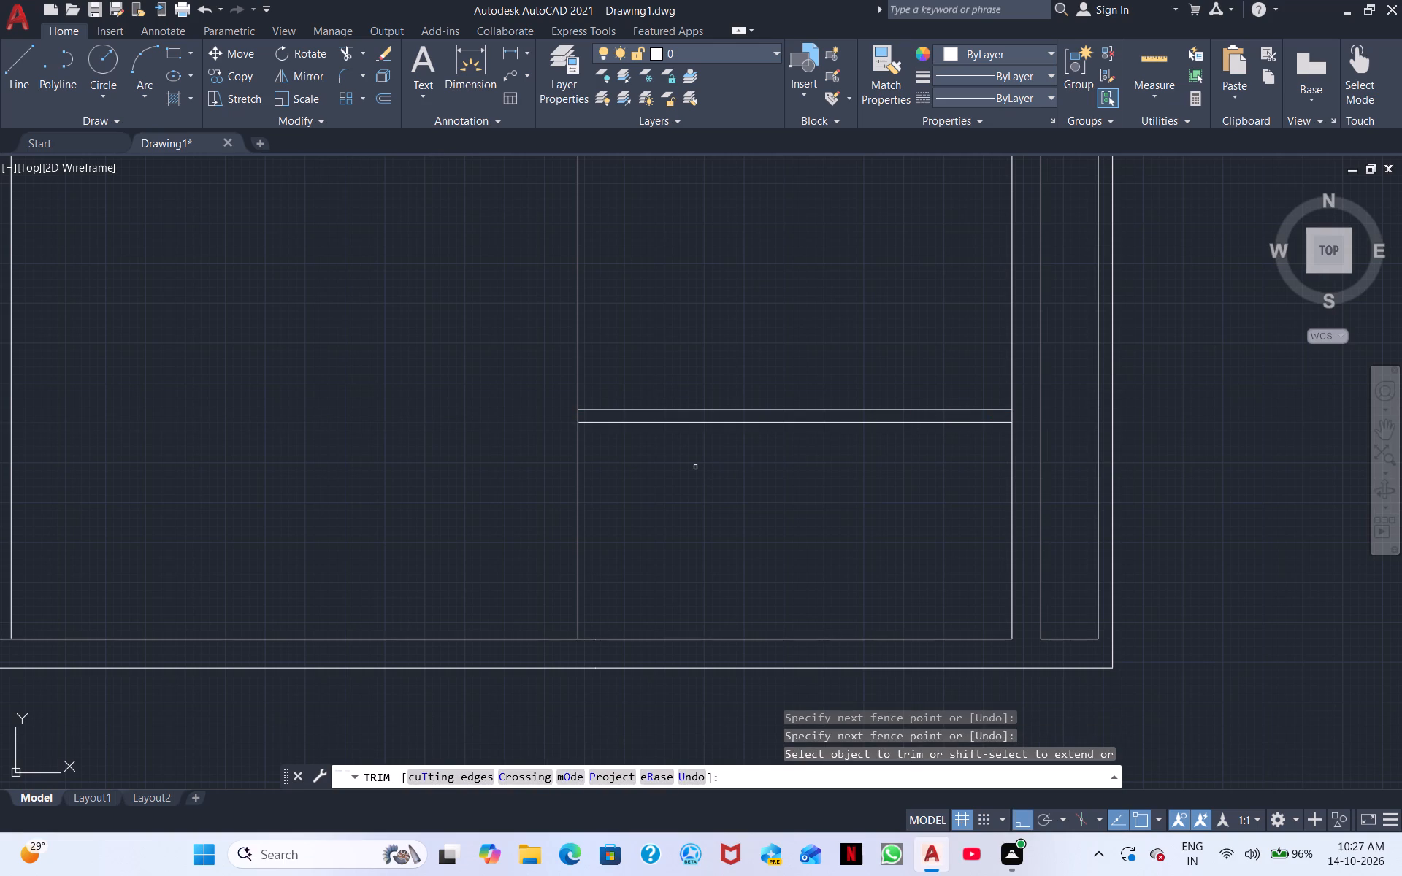
Draw a vertical line from the dividing wall's southern line to the southern outer wall's inner line, near the room's western wall.
click(14, 79)
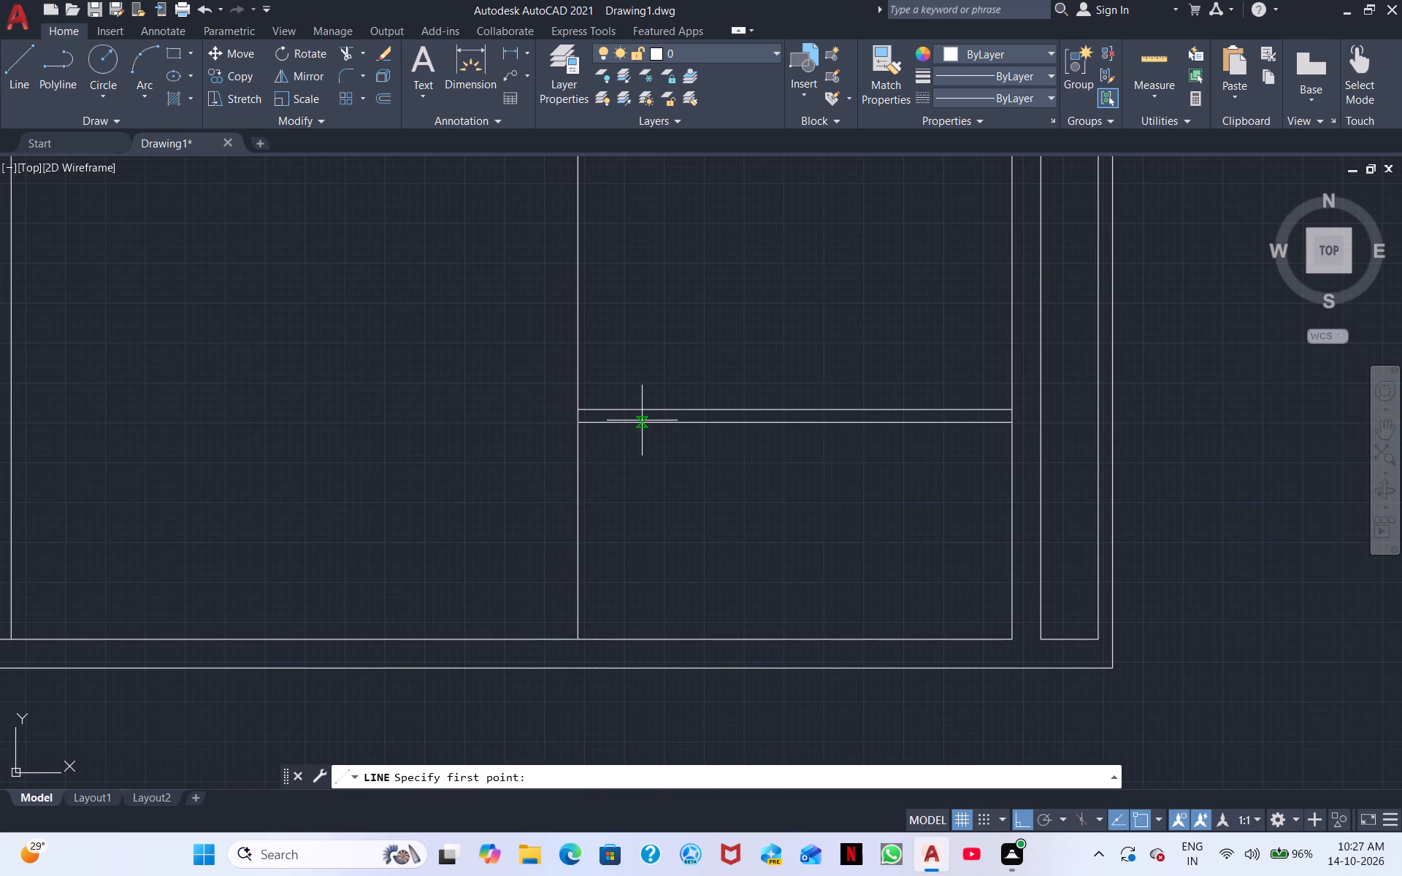
click(642, 420)
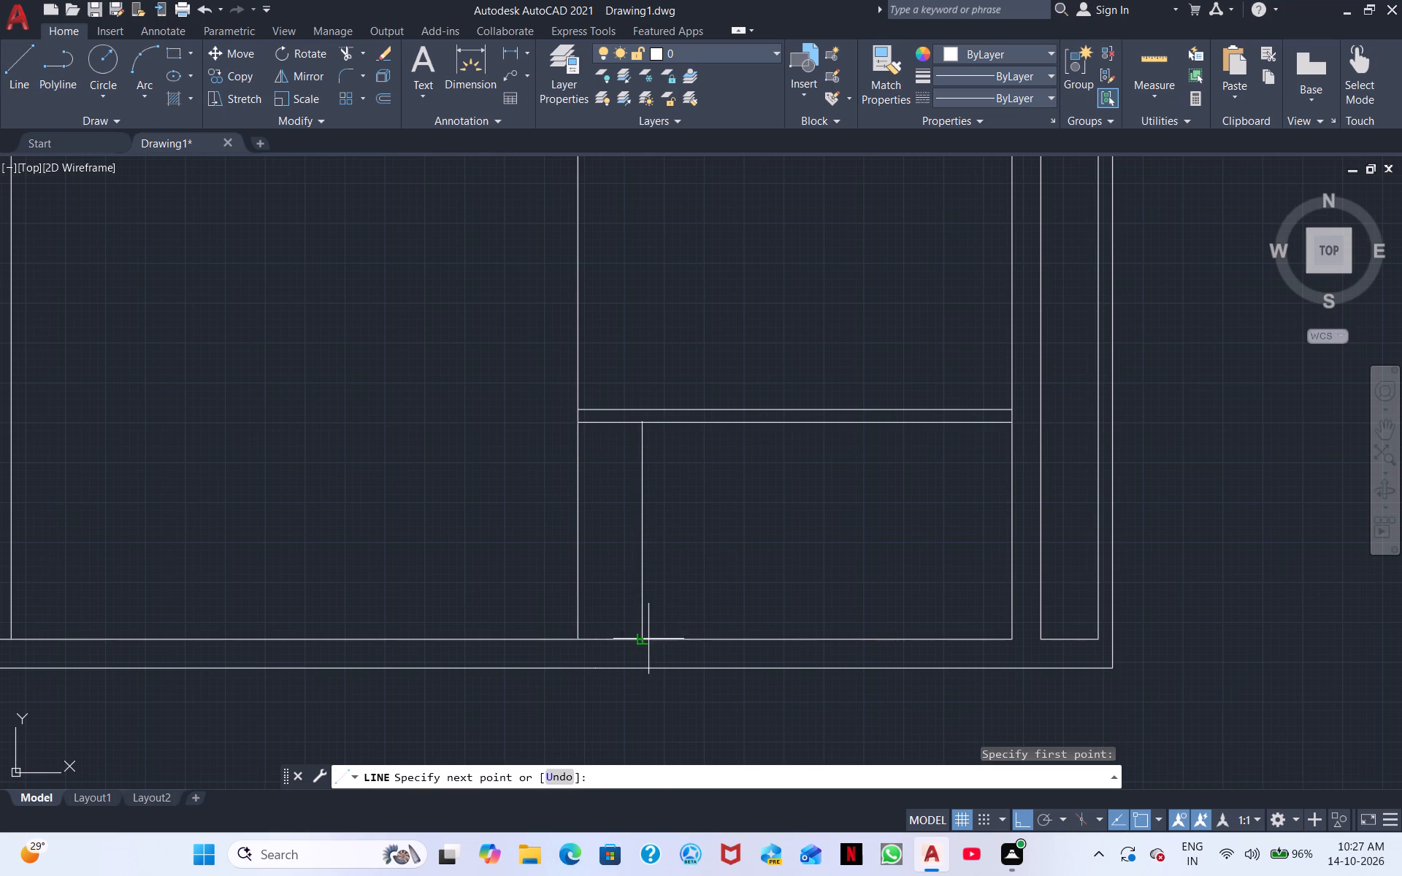
click(641, 638)
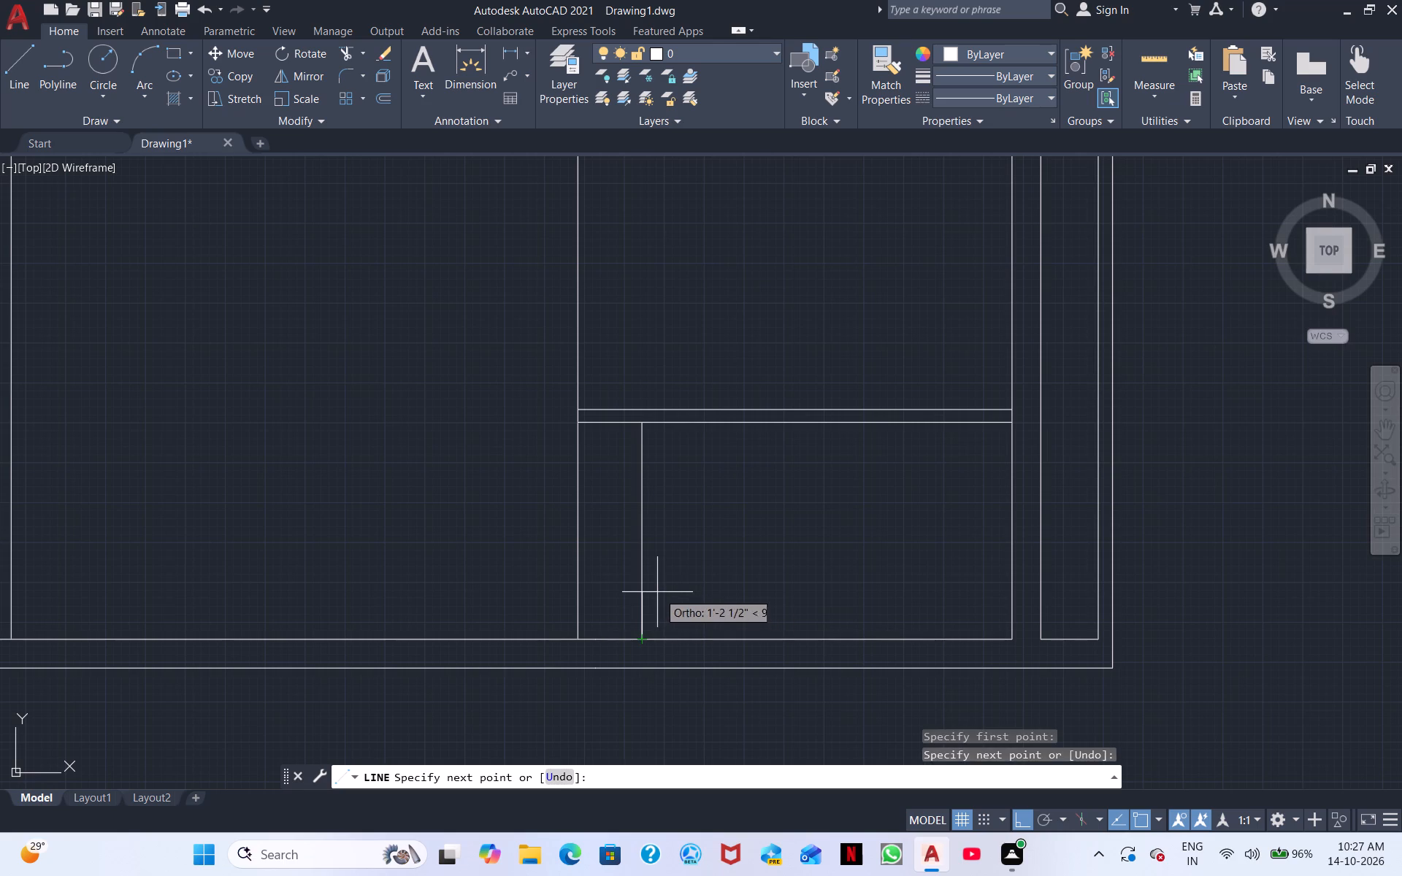
key(Escape)
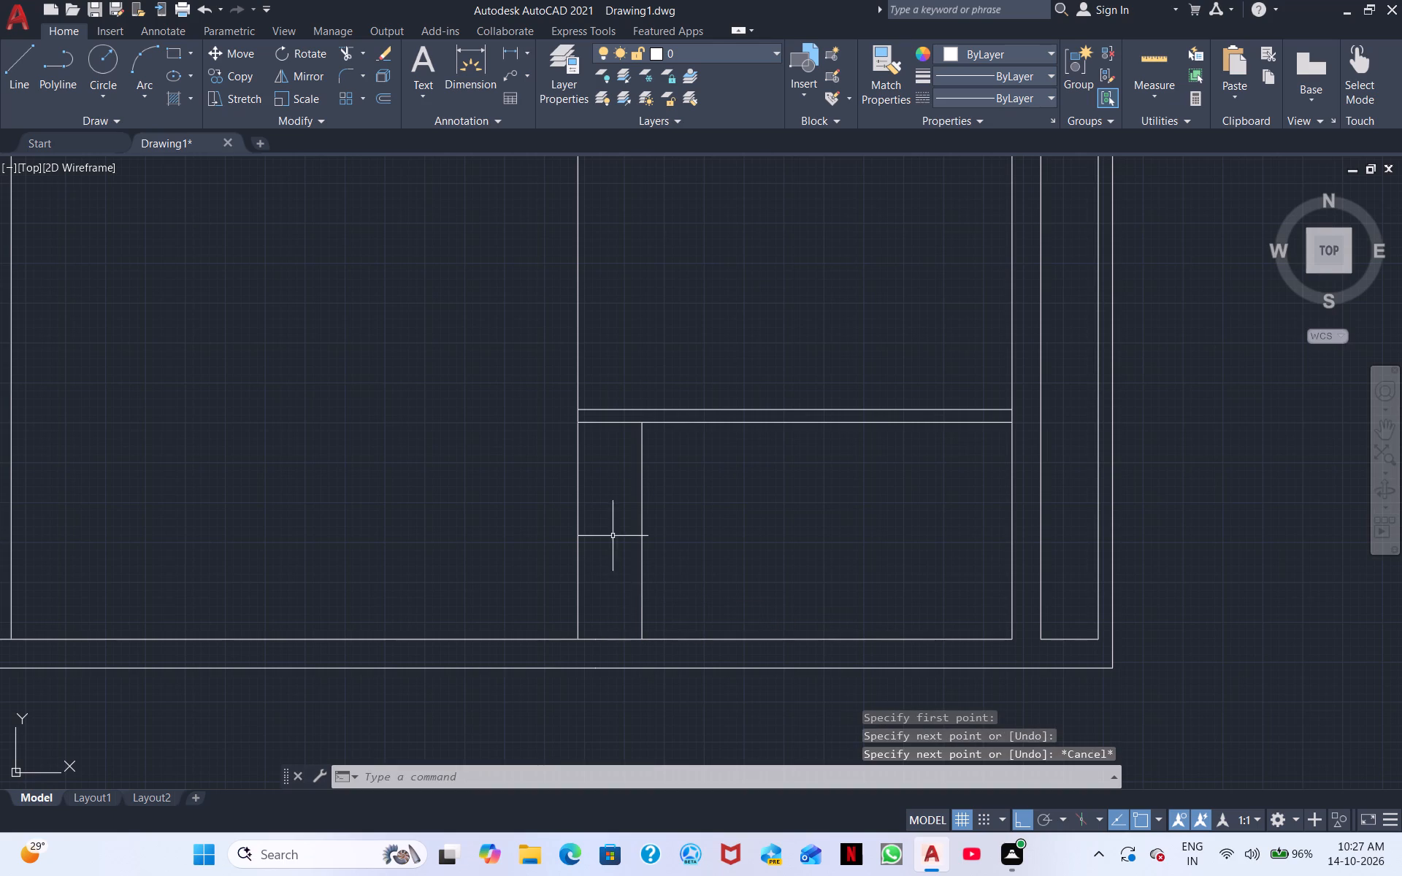
Draw a horizontal line from the midpoint of the new vertical line eastward to the room's eastern wall.
click(15, 82)
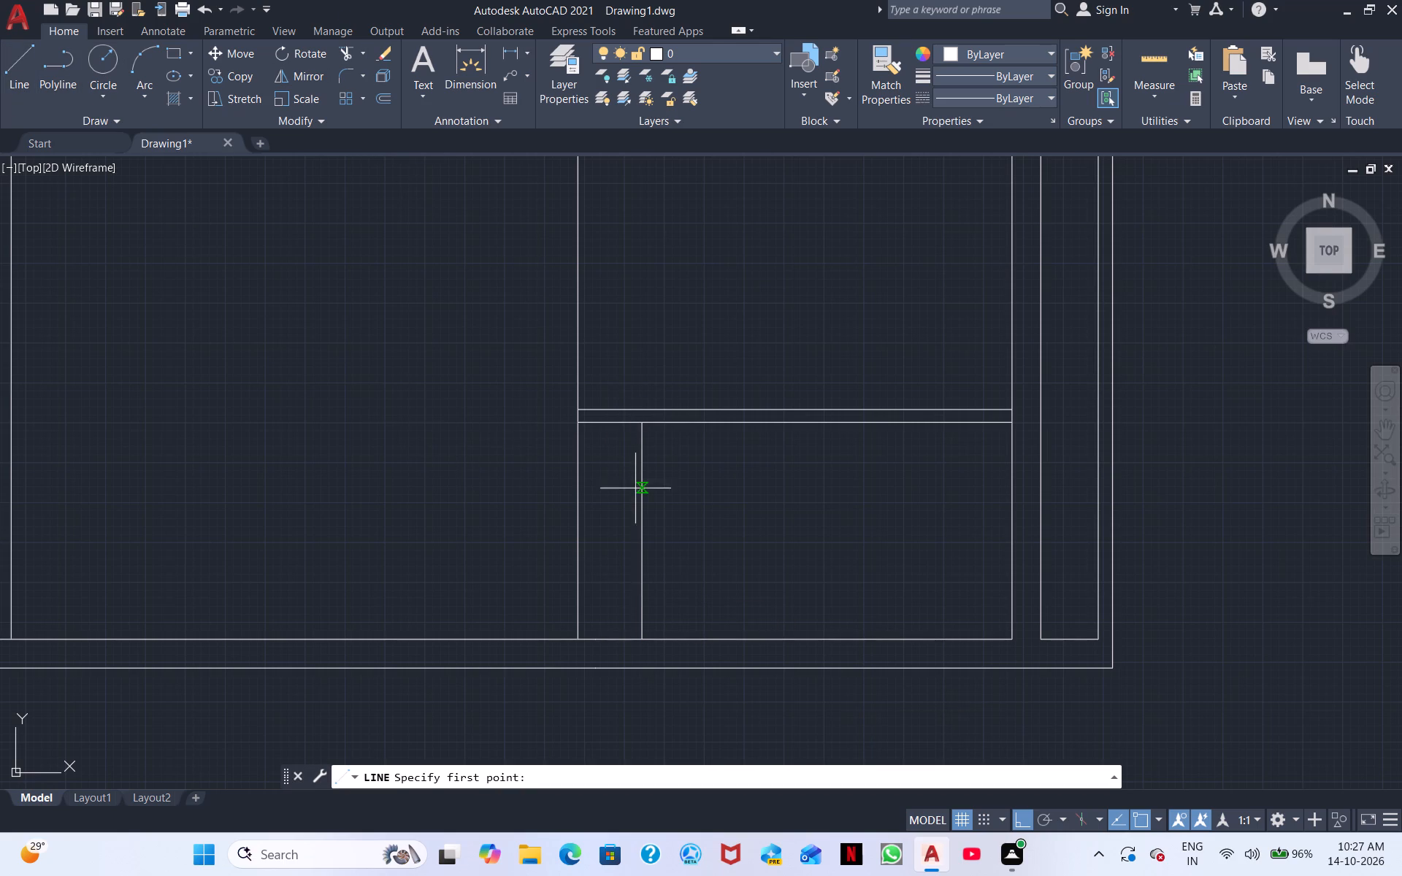
click(640, 531)
drag(671, 531, 719, 530)
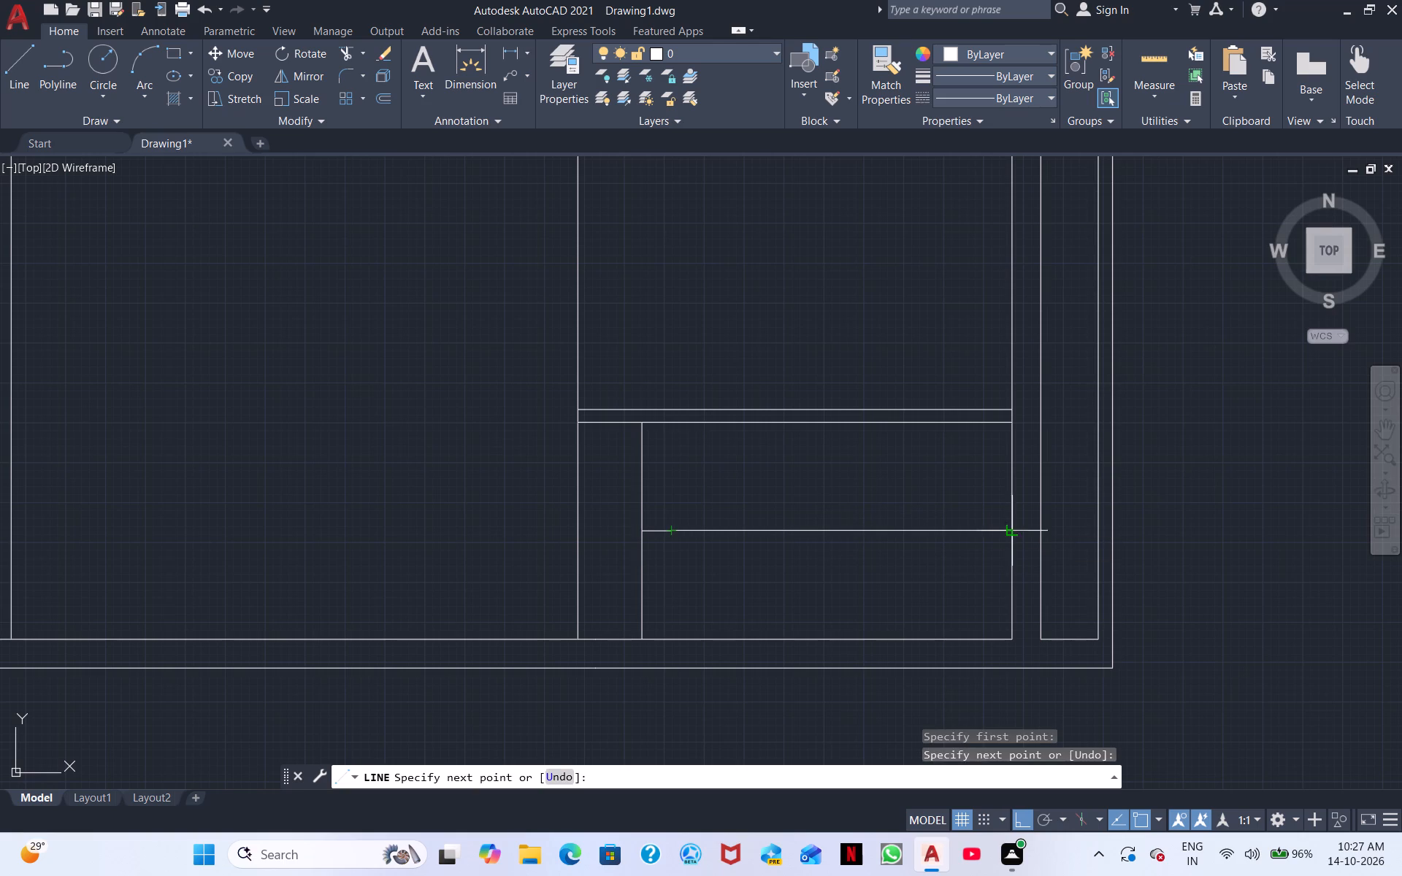
click(1011, 531)
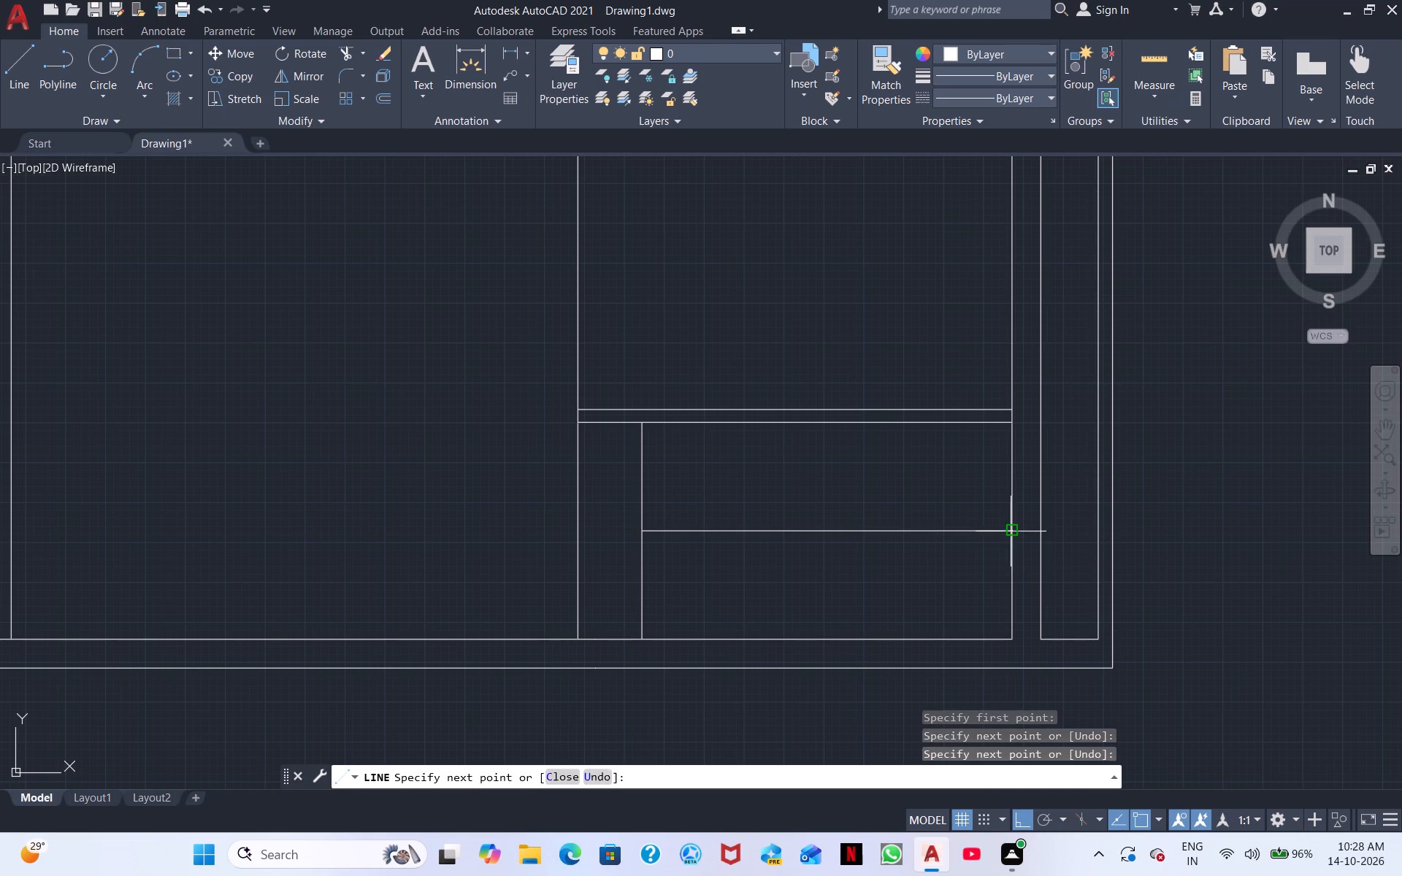
key(Escape)
Offset the horizontal centre line 2" to the north and 2" to the south.
text(o)
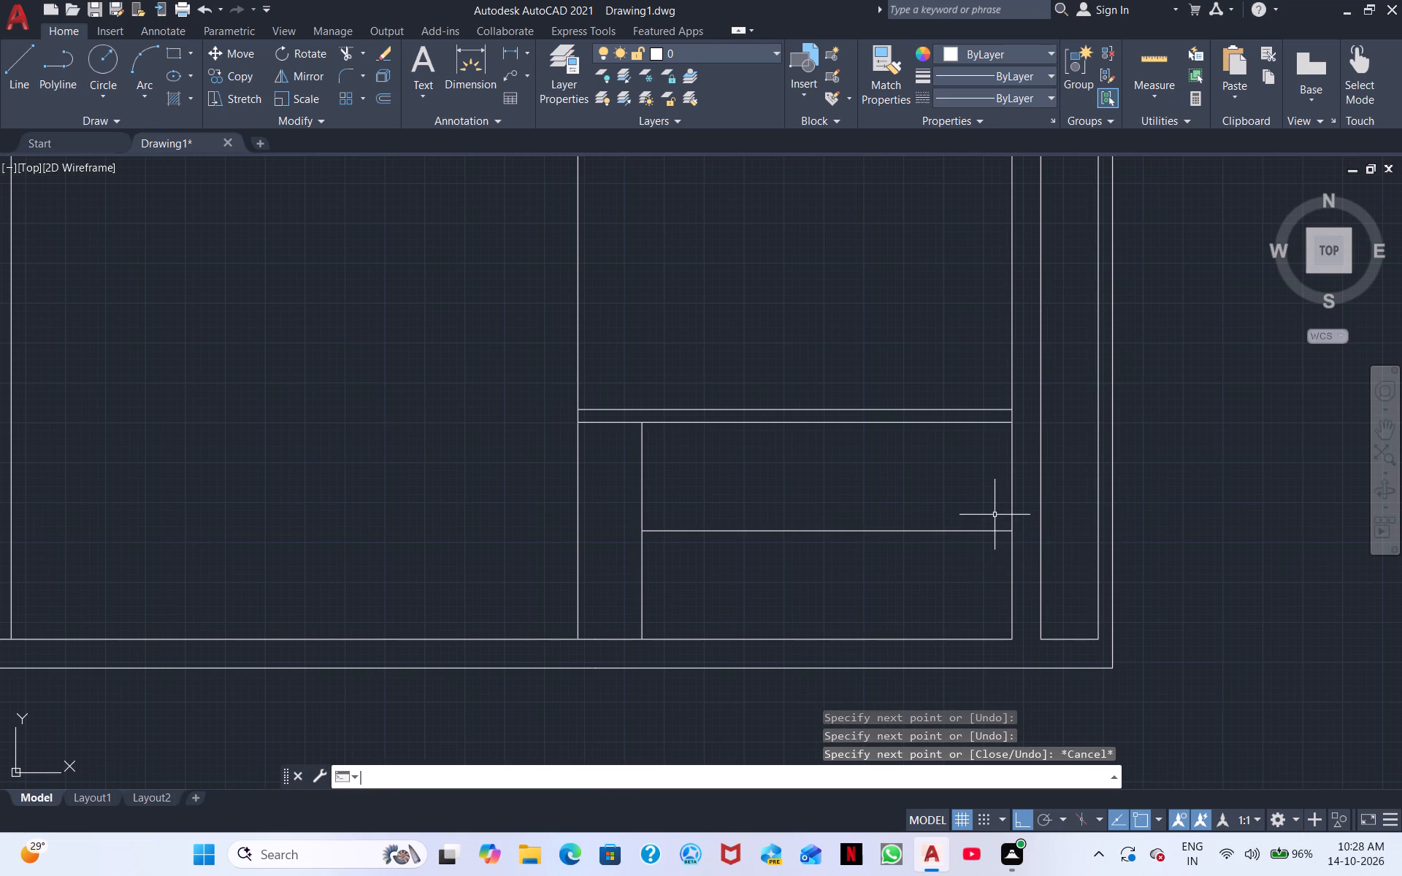
key(space)
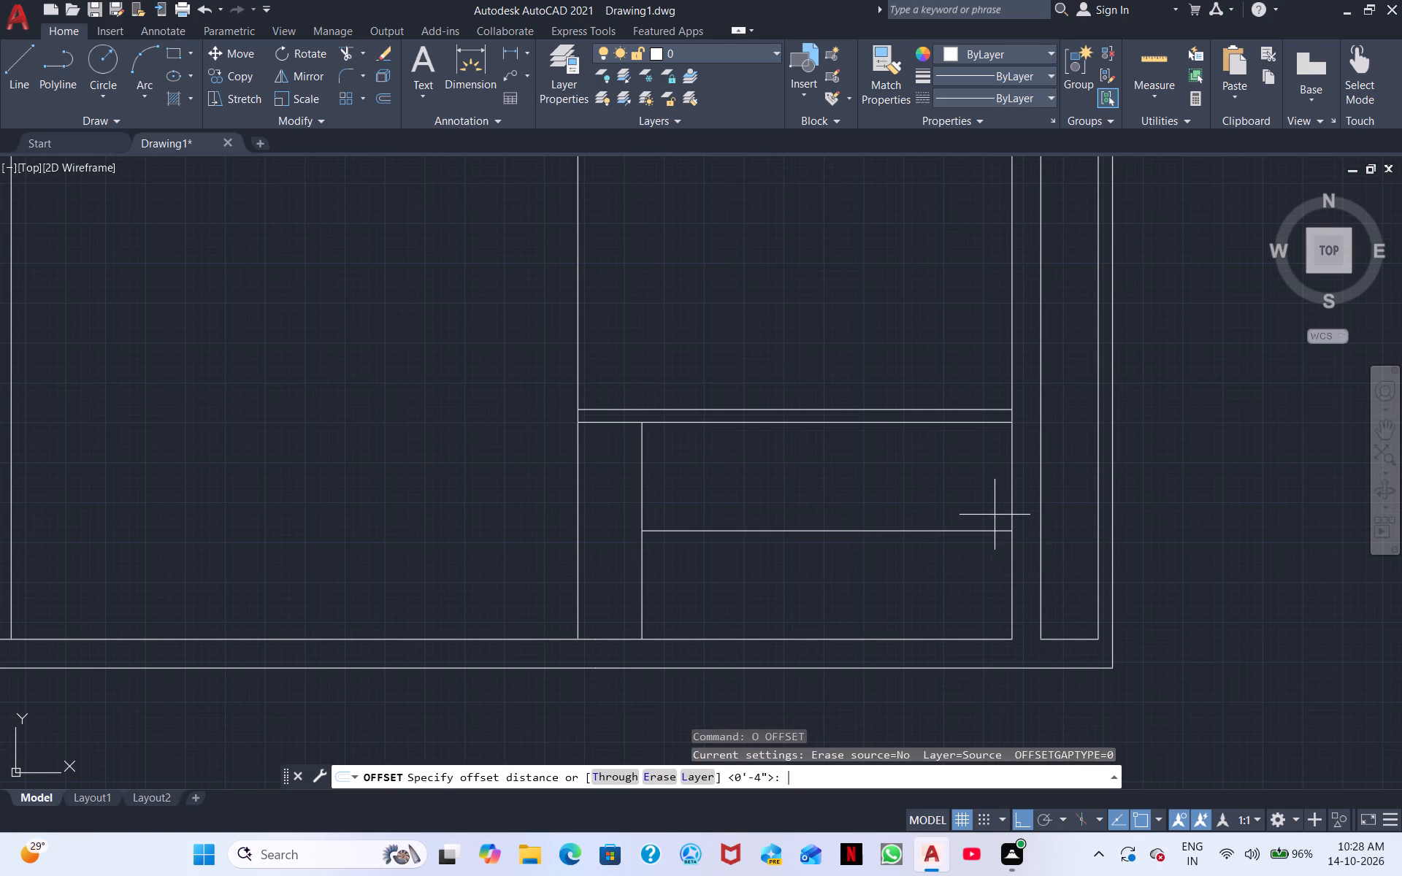
key(2)
key(shift+quotedbl)
key(Return)
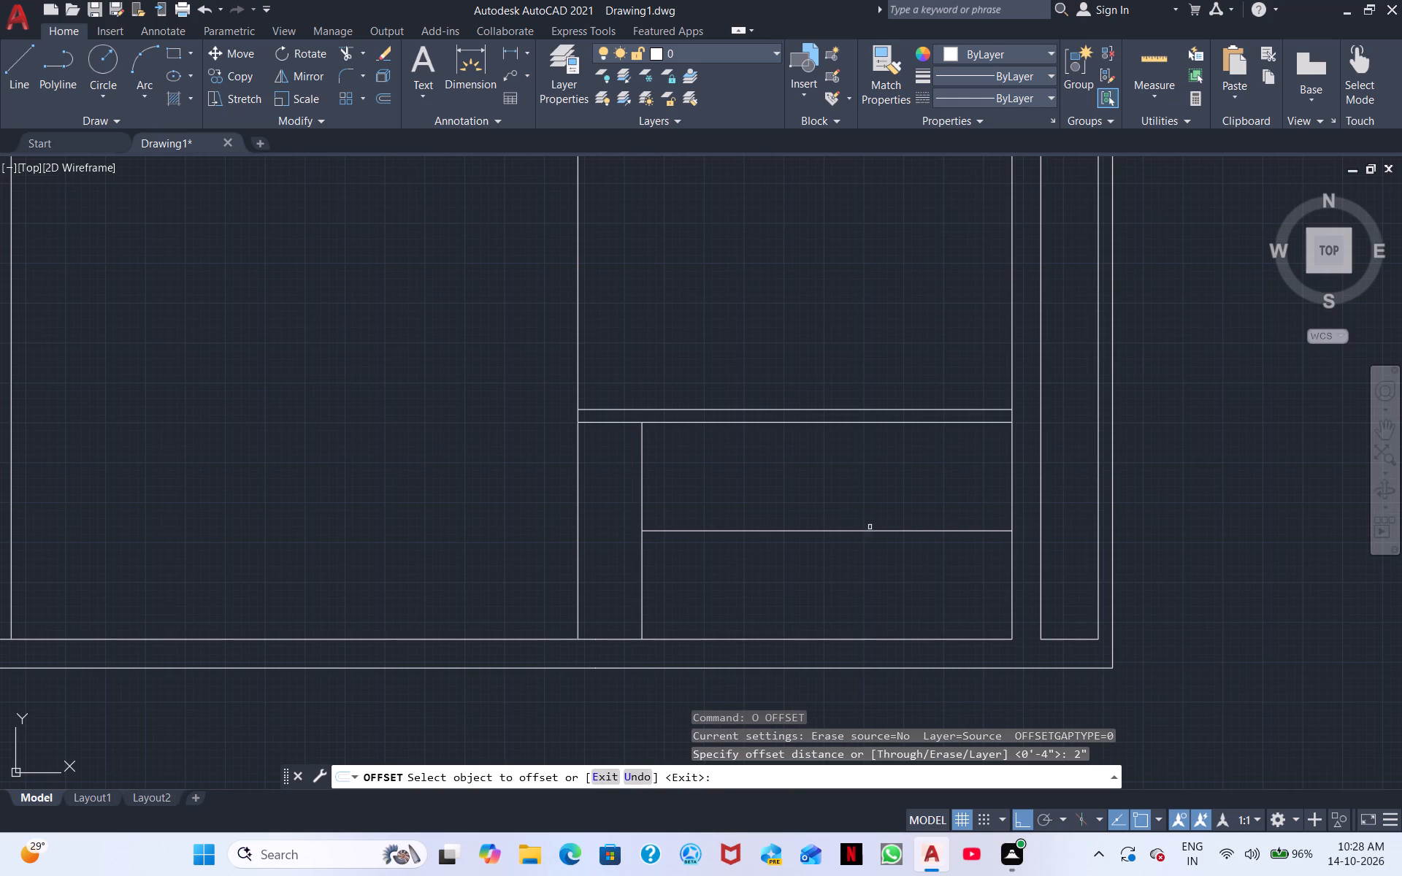
click(870, 529)
click(874, 518)
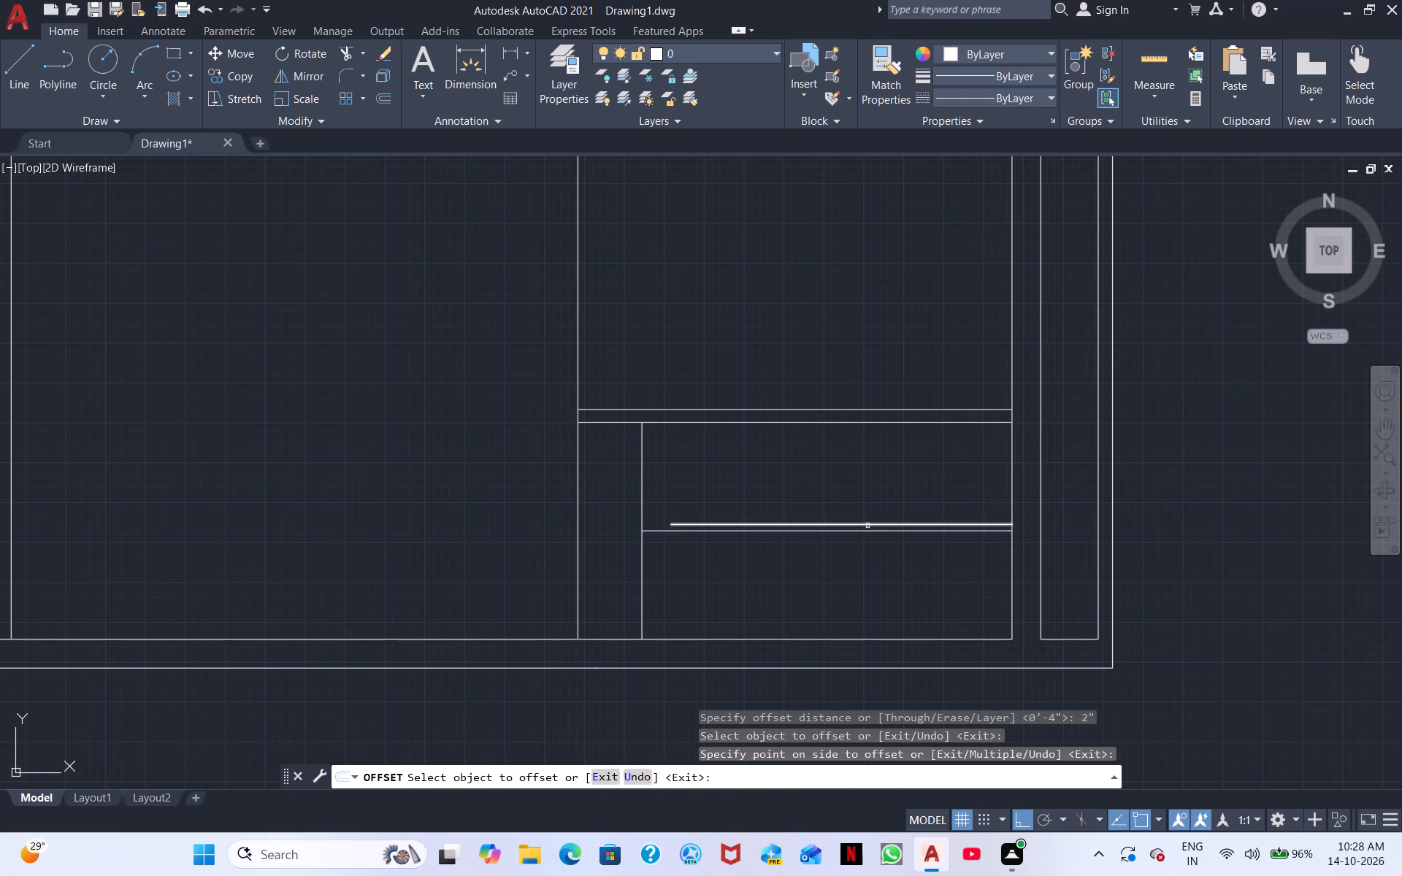
click(867, 531)
click(864, 550)
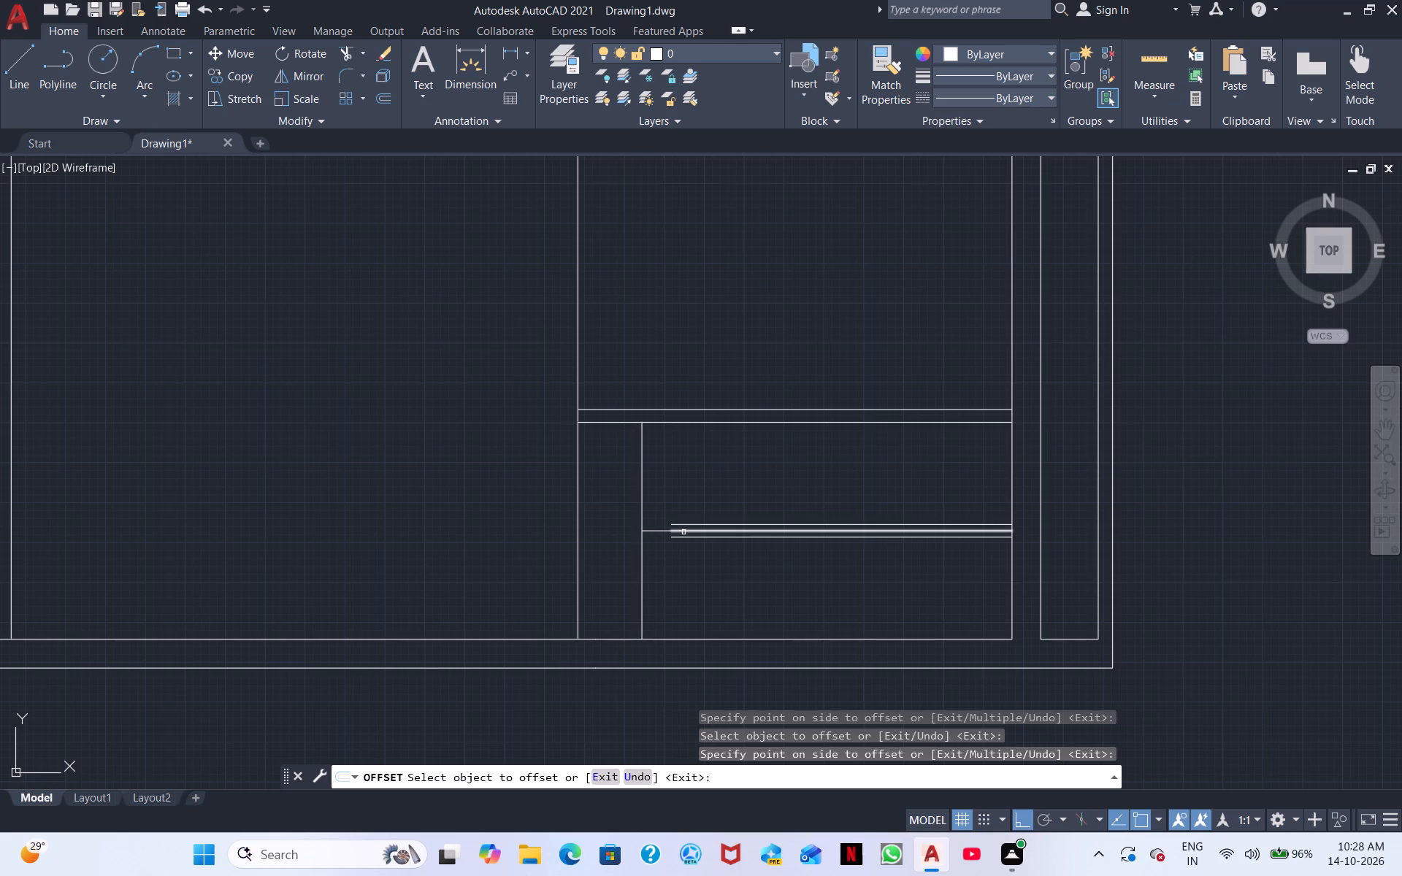
key(Escape)
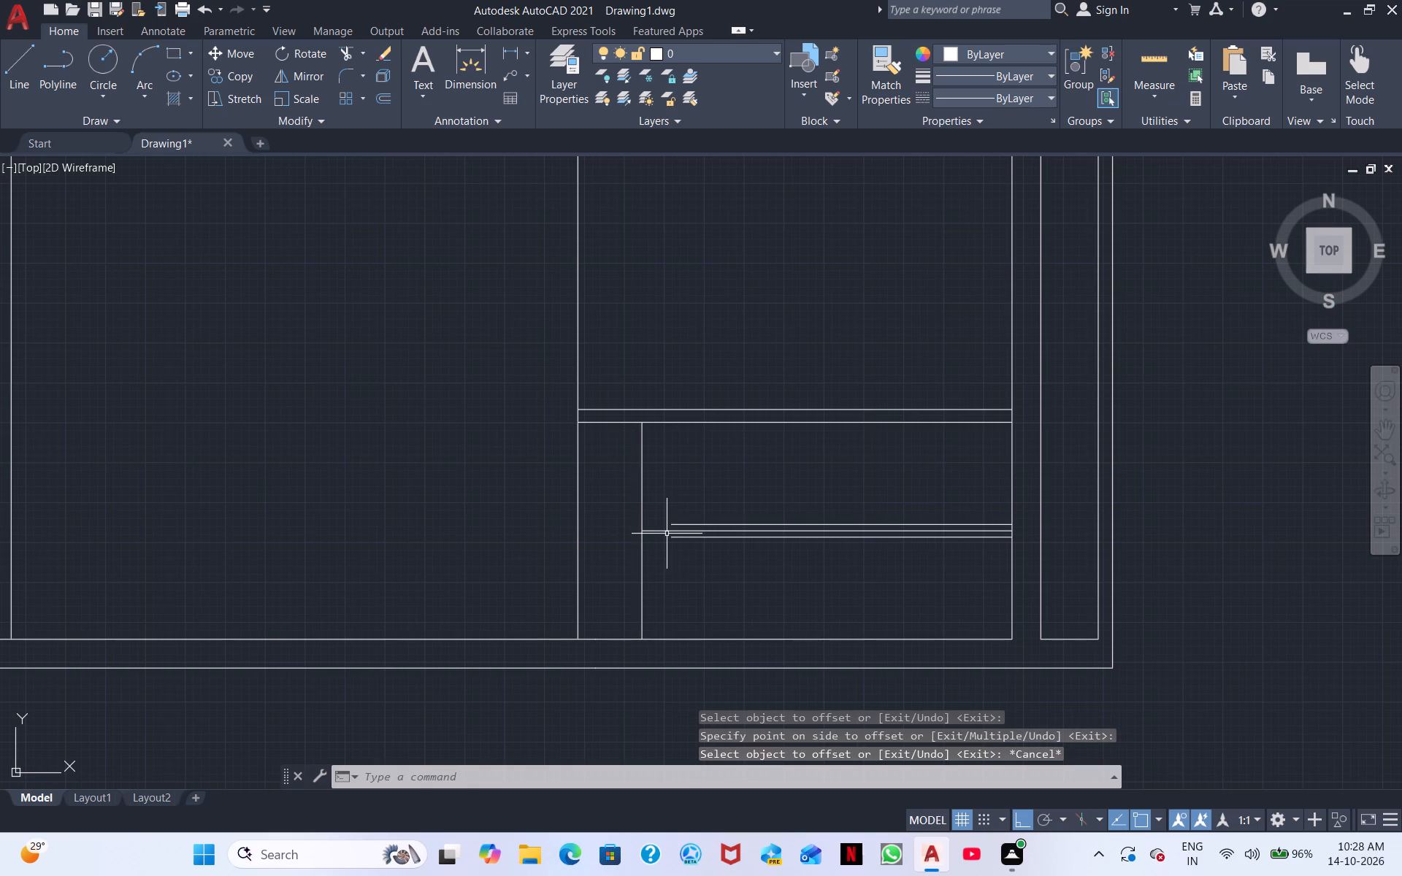
Erase both segments of the horizontal centre line between the two offset wall lines.
click(675, 531)
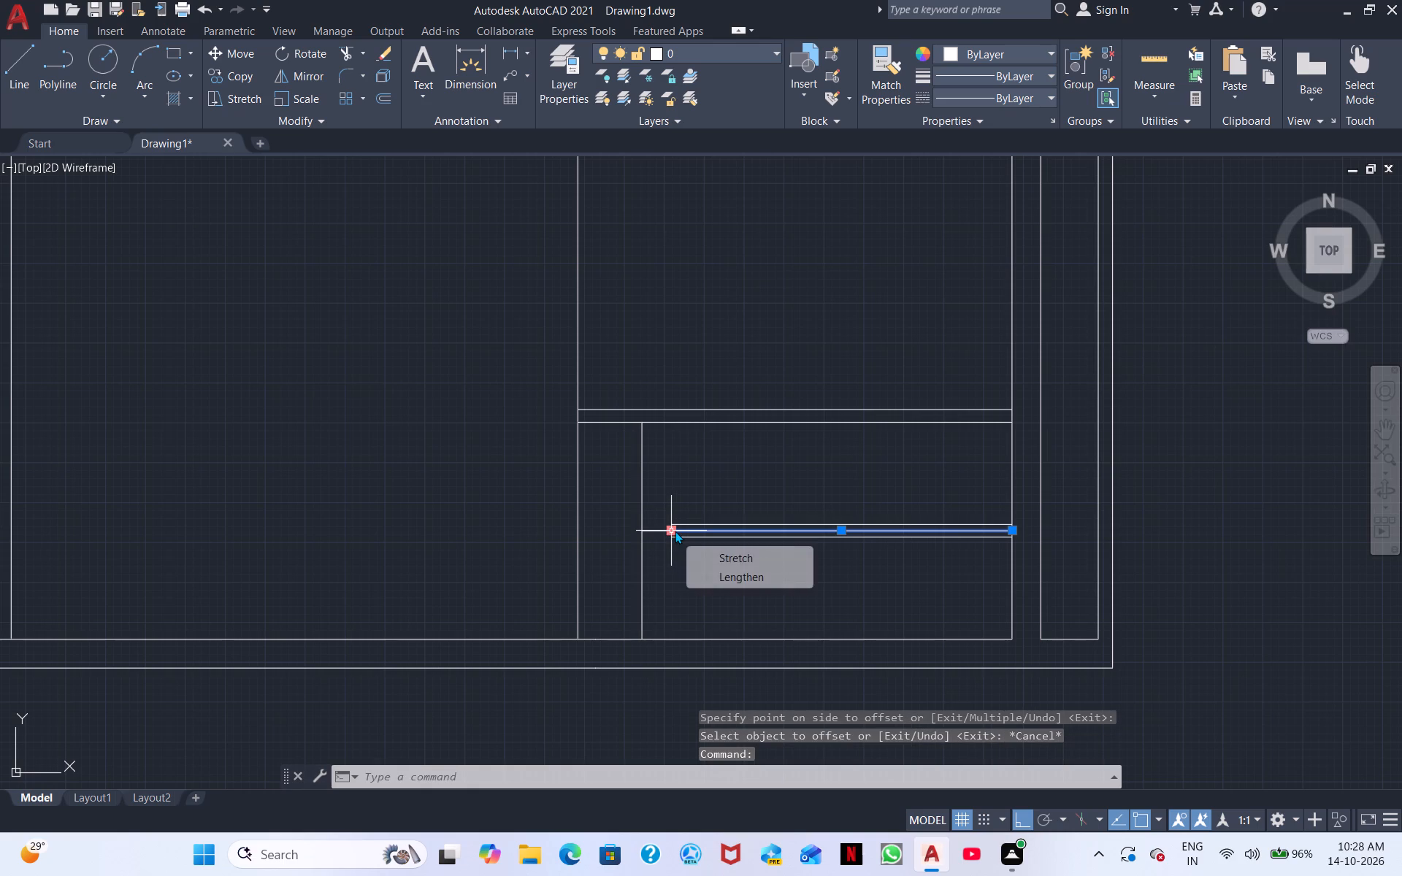
scroll(672, 518, up, 2)
click(637, 553)
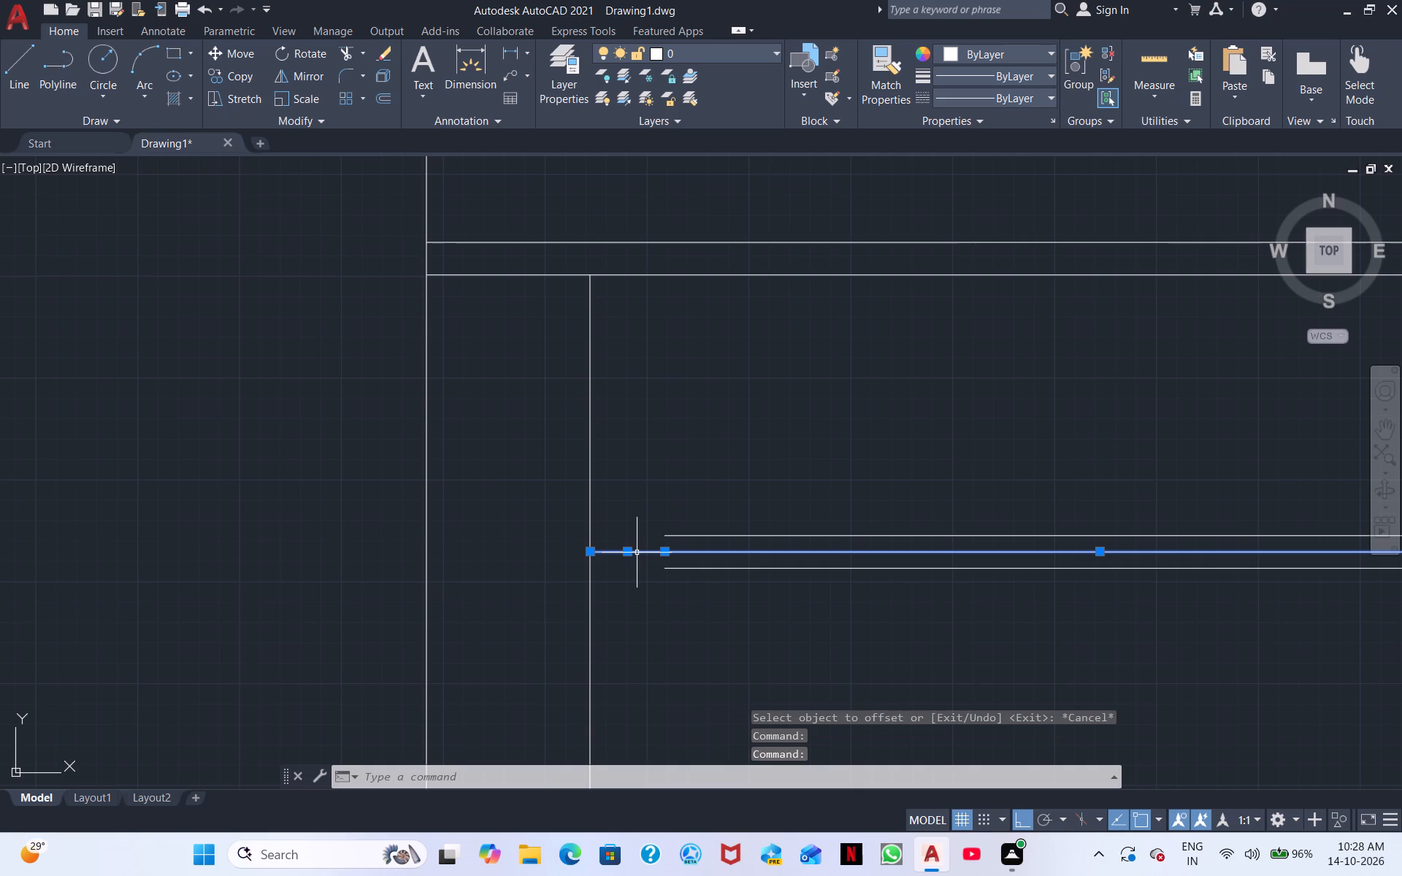
right_click(637, 553)
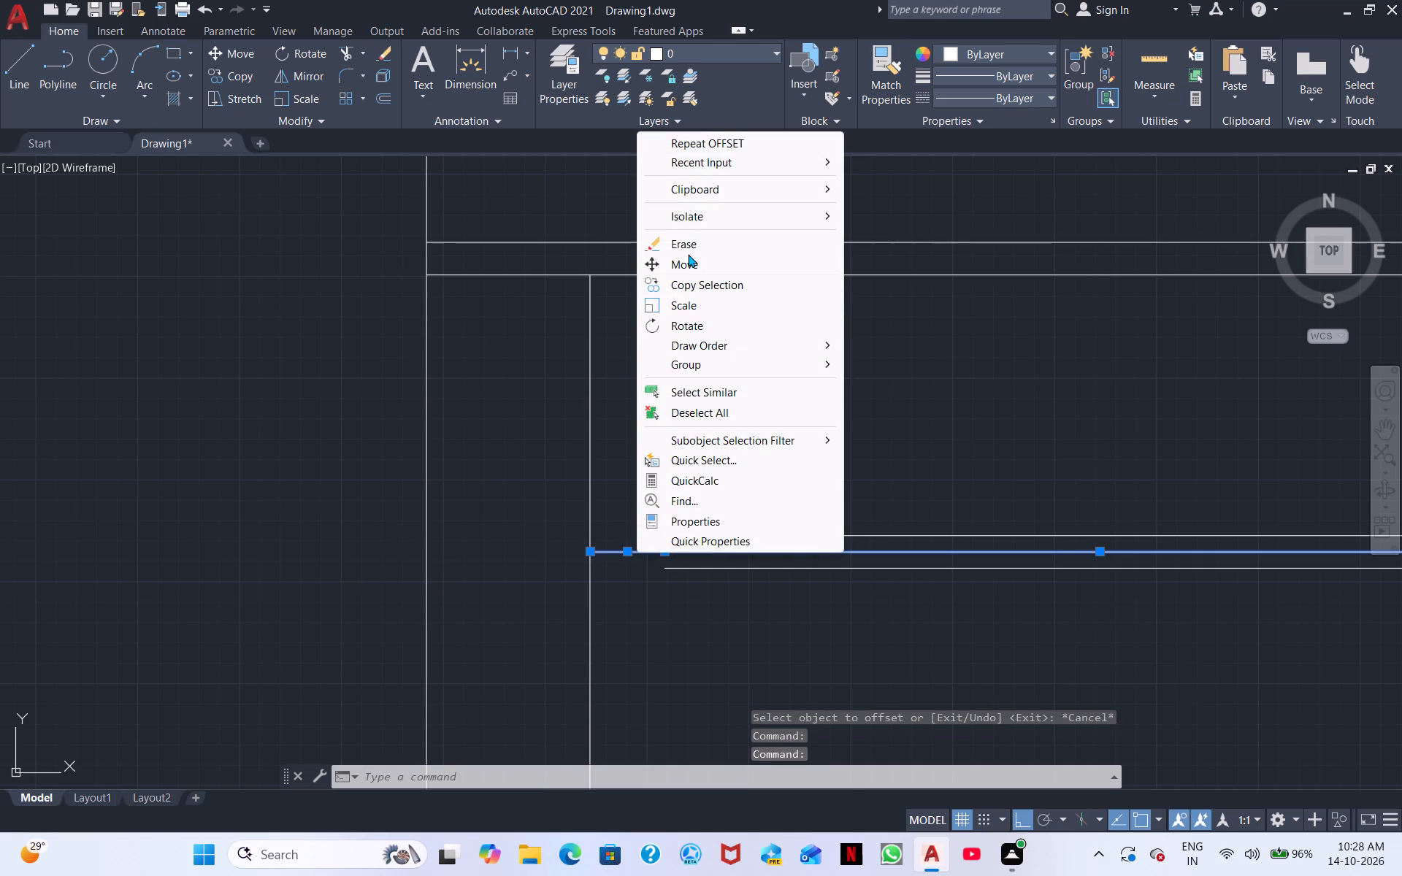
double_click(697, 243)
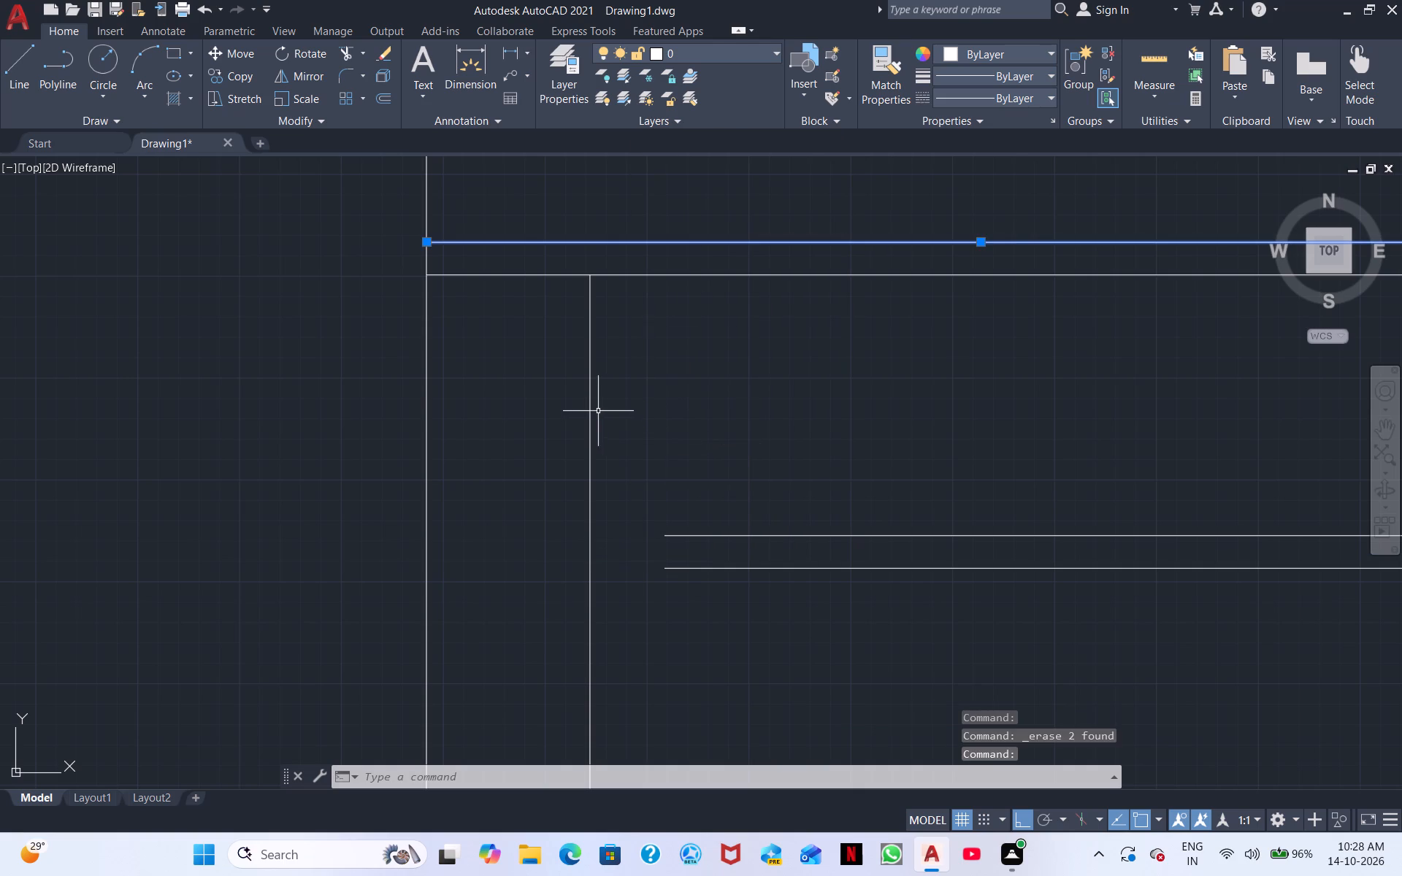
key(Escape)
Extend both offset wall lines westward past the vertical construction line to the room's western wall line.
click(347, 48)
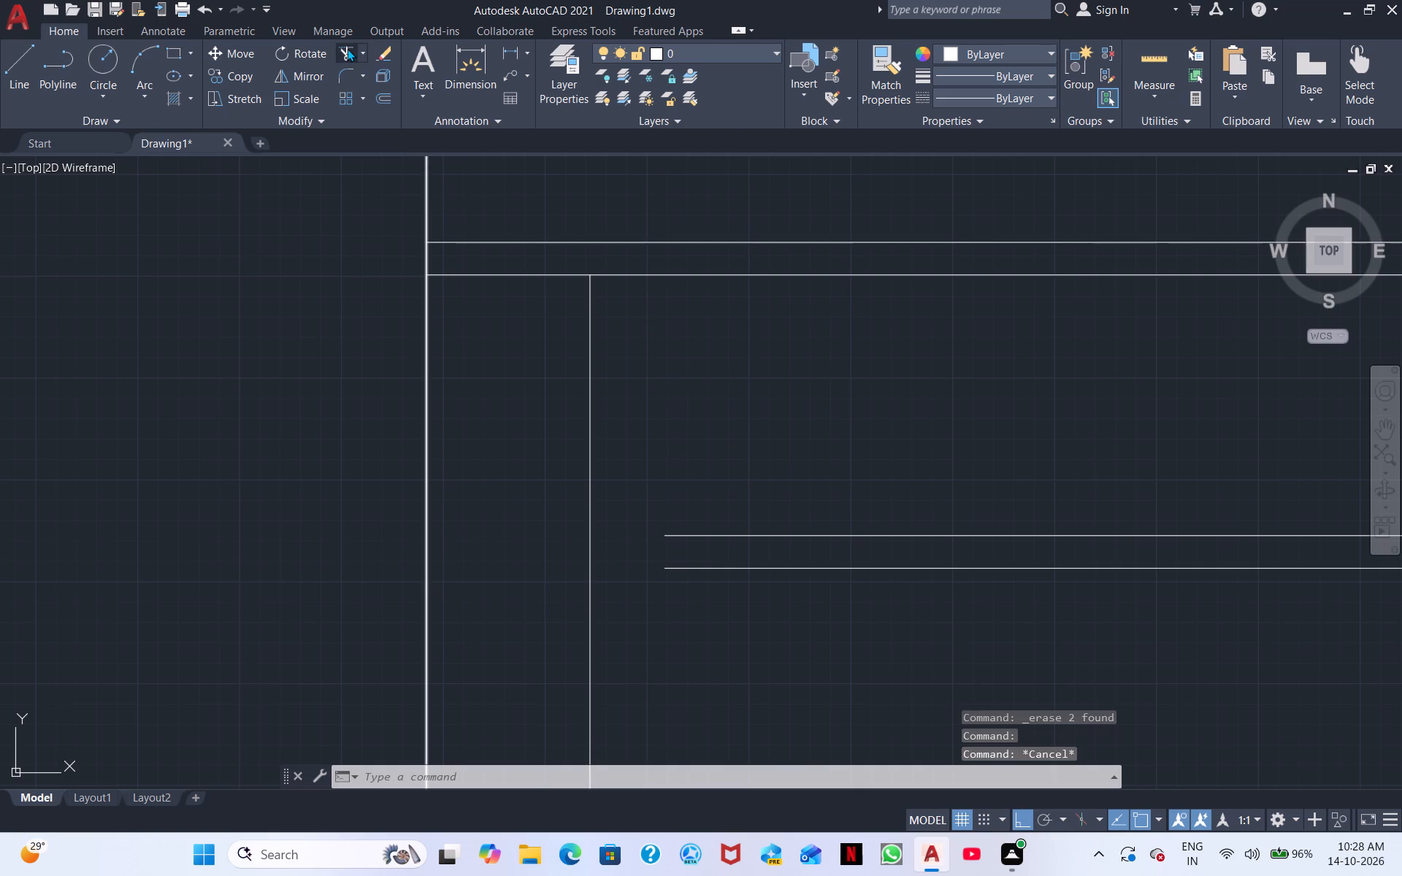
shift+double_click(745, 531)
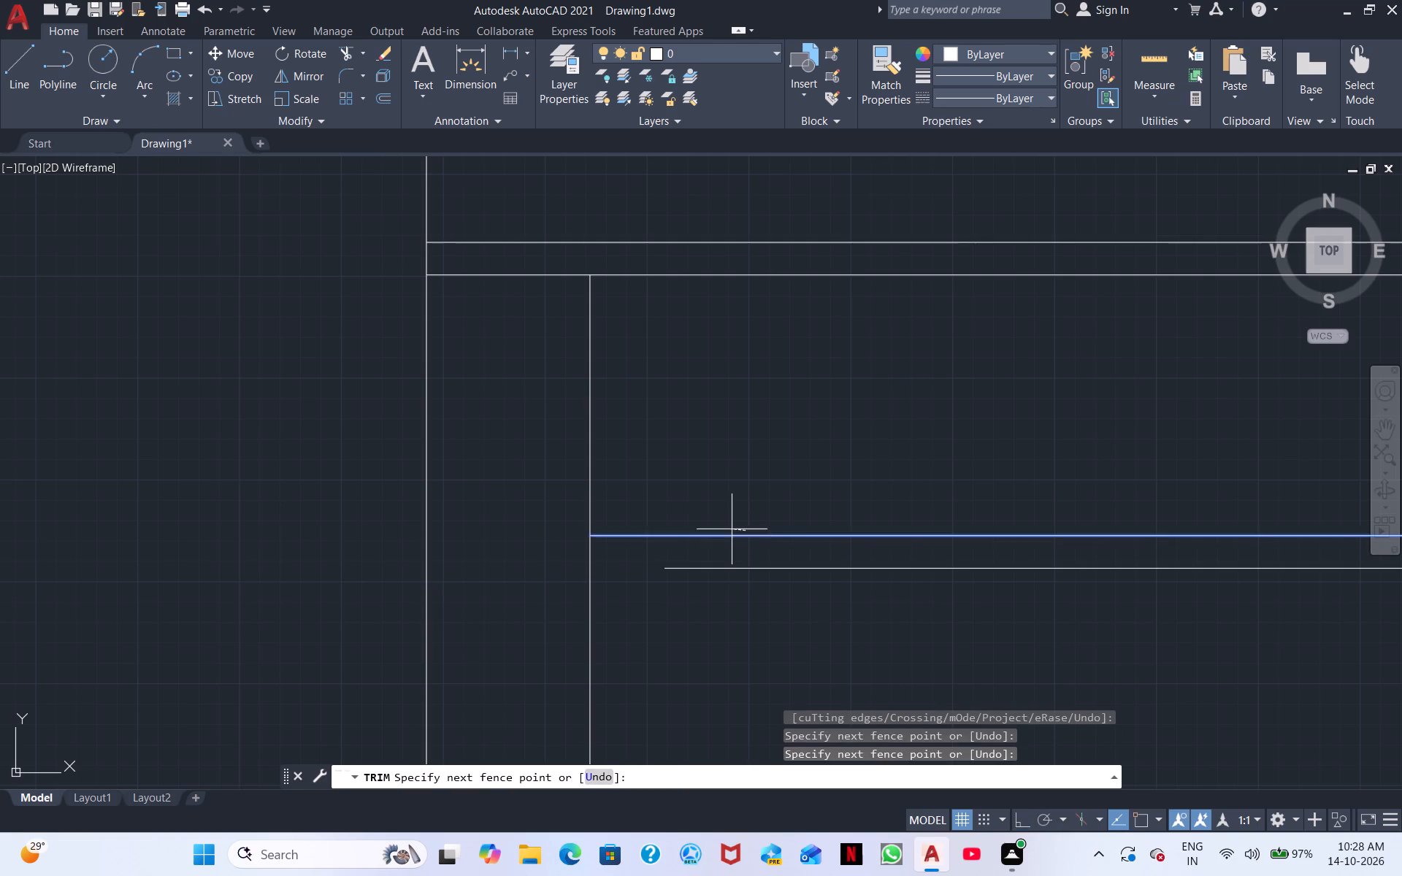
shift+click(700, 620)
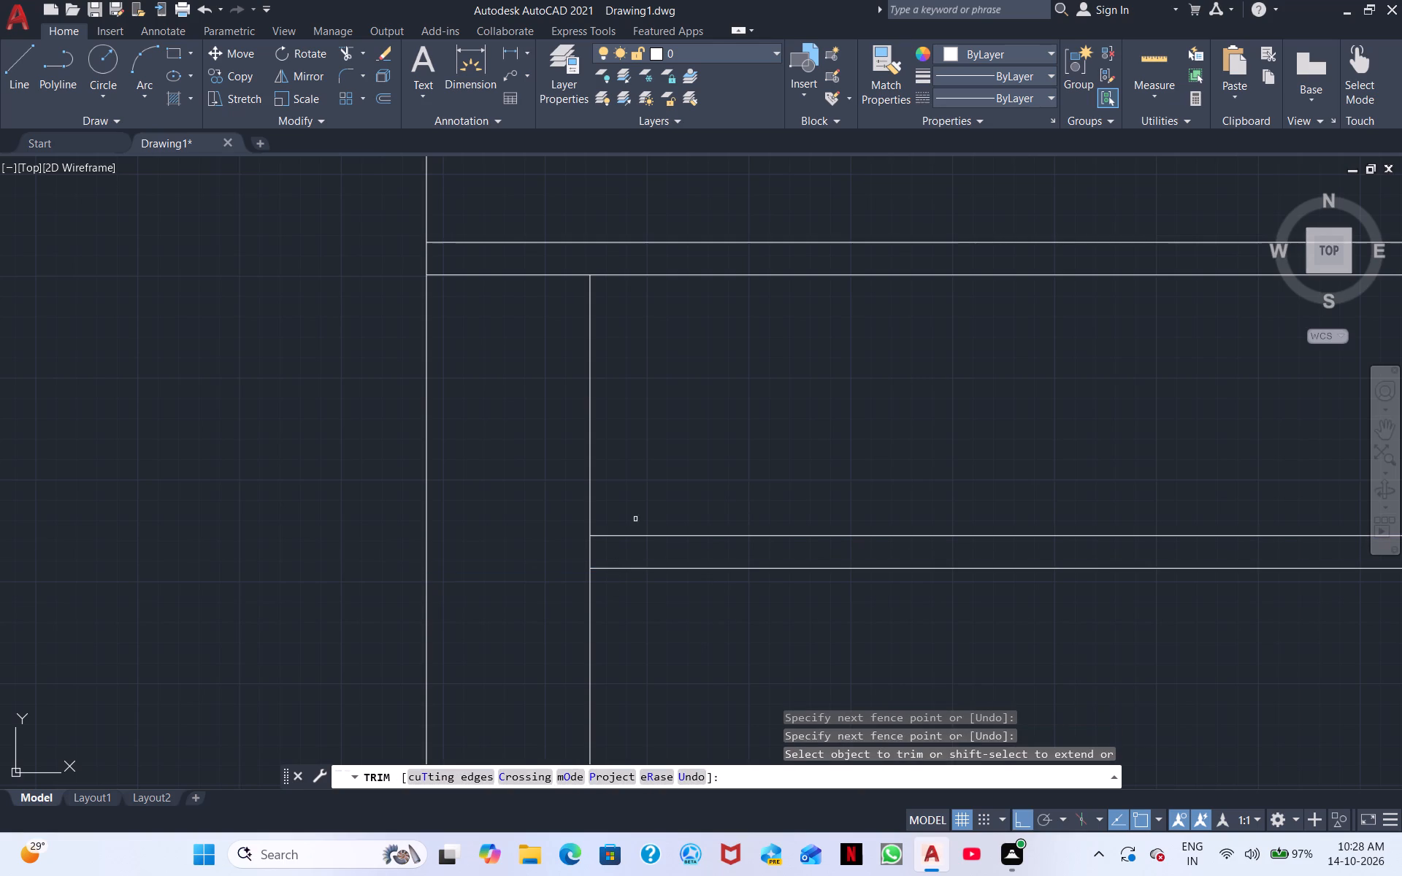
shift+drag(639, 496, 607, 620)
Trim the southeast rooms' west wall line between both pairs of horizontal wall lines, and trim its overshoot inside the southern outer wall.
key(Escape)
middle_drag(674, 623, 728, 484)
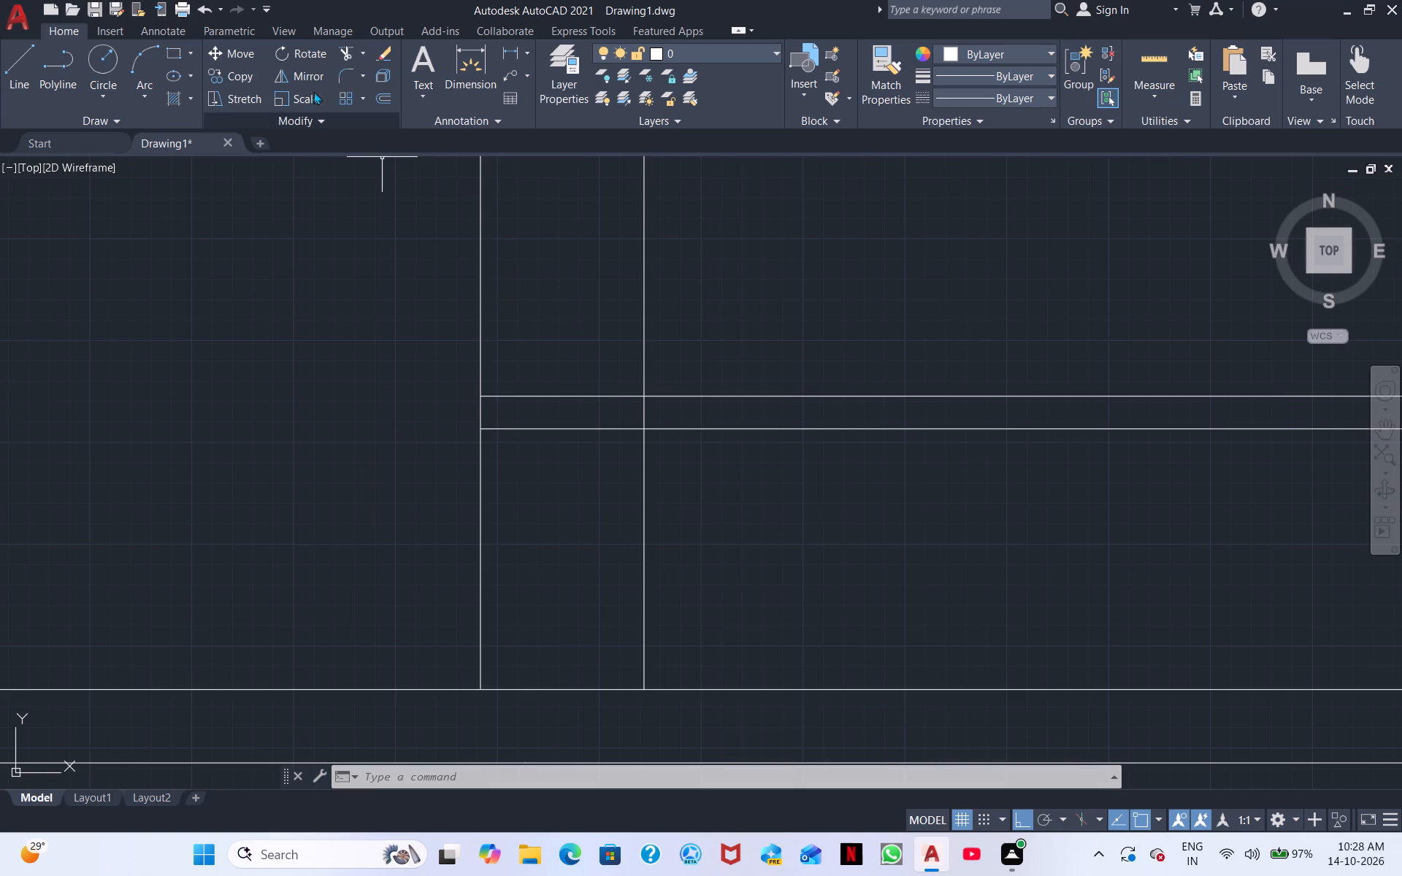
click(346, 54)
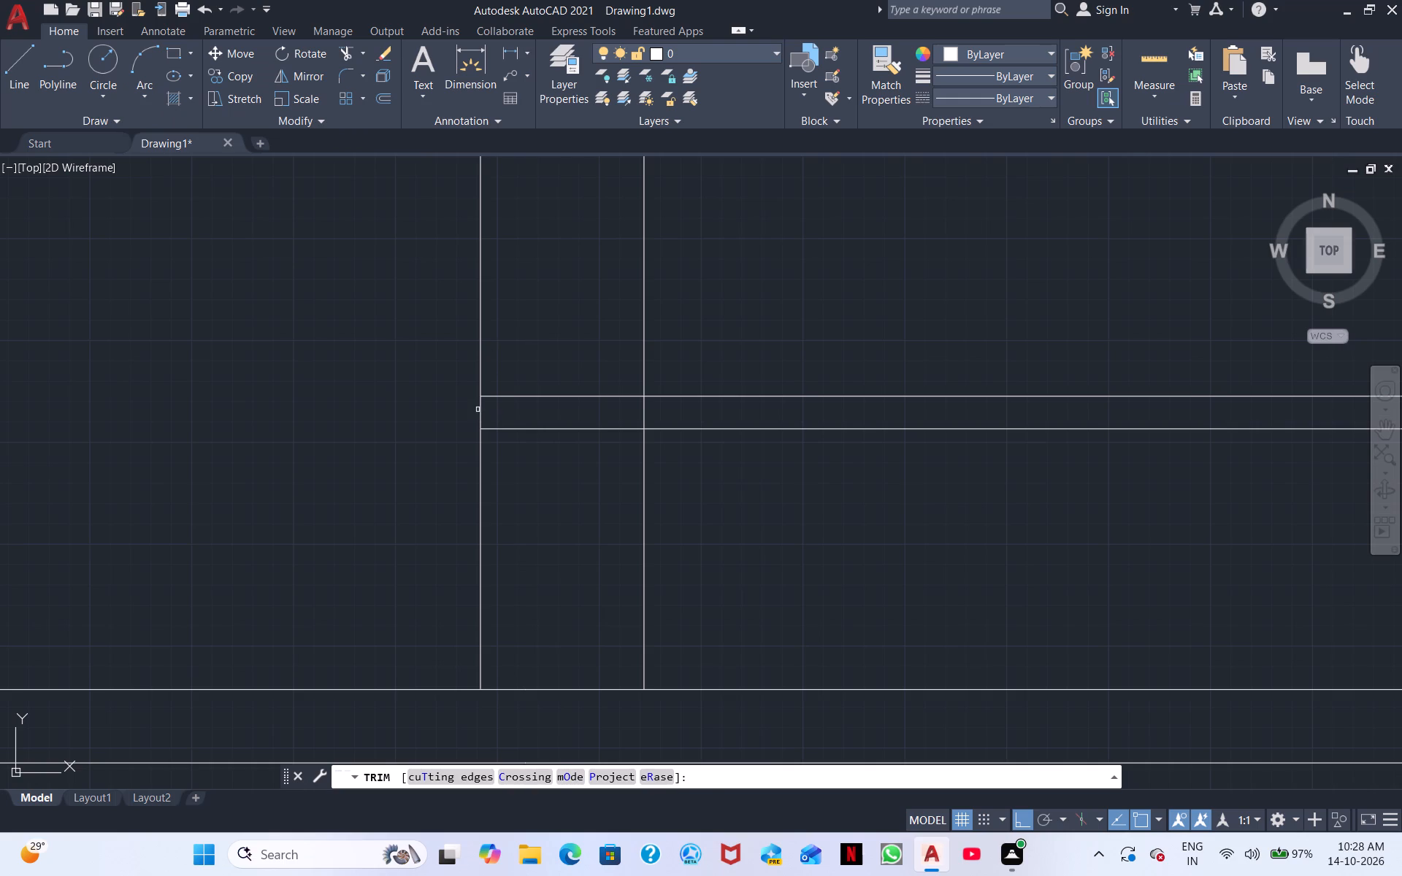
shift+click(478, 410)
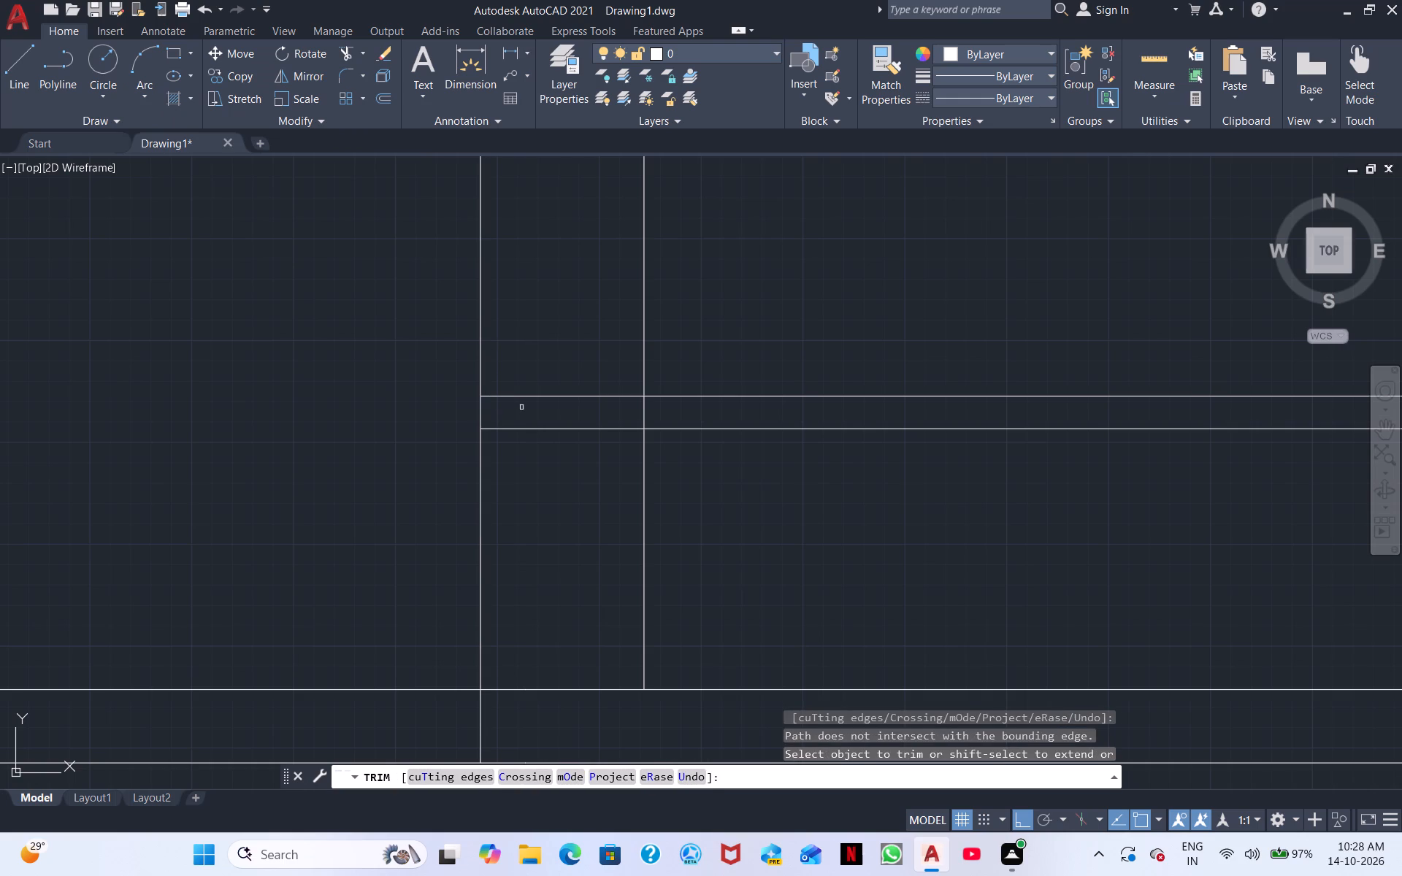
click(483, 405)
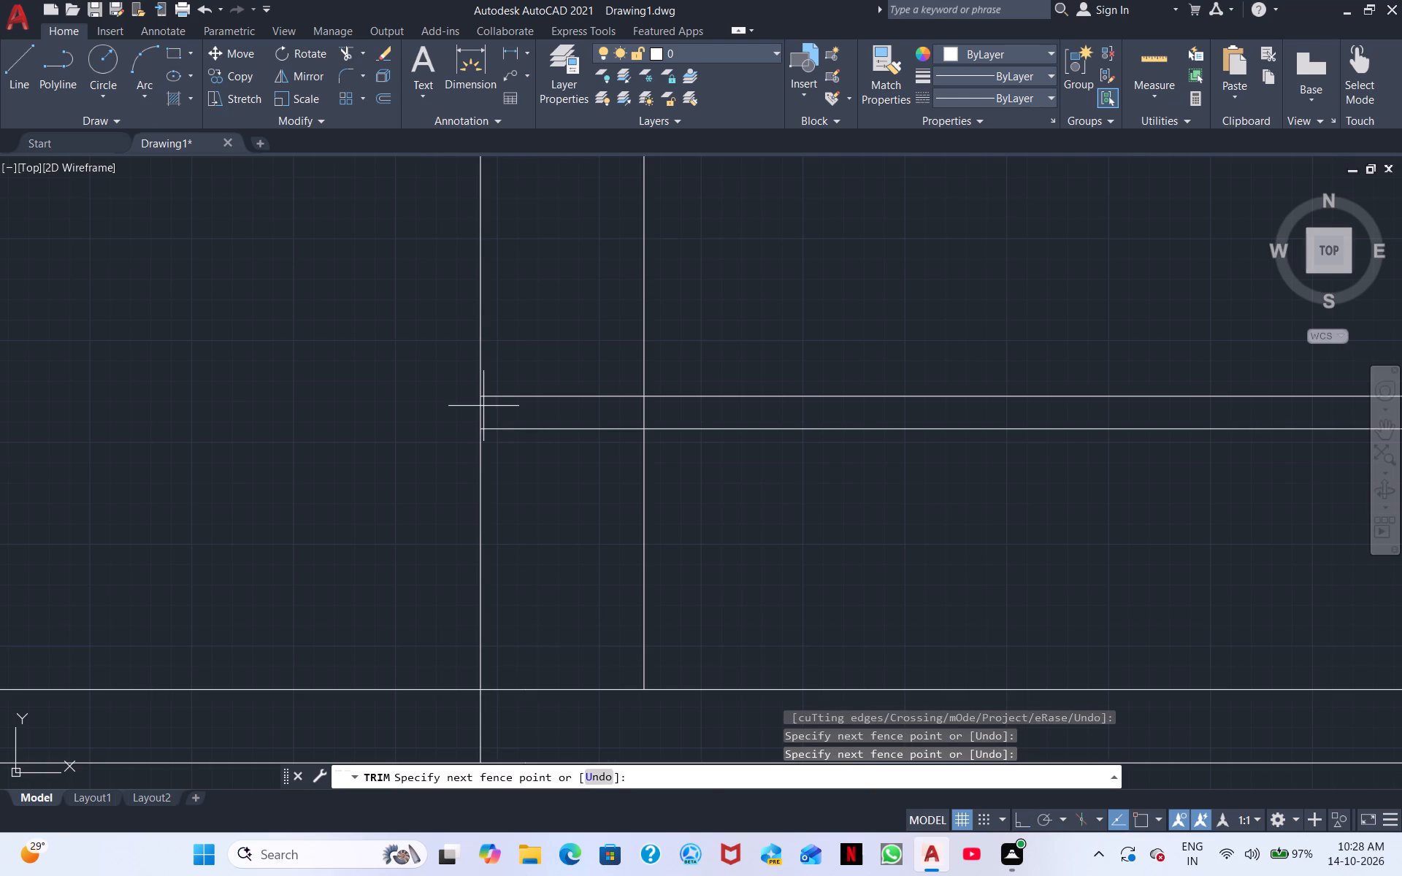
click(452, 408)
middle_drag(535, 499, 575, 307)
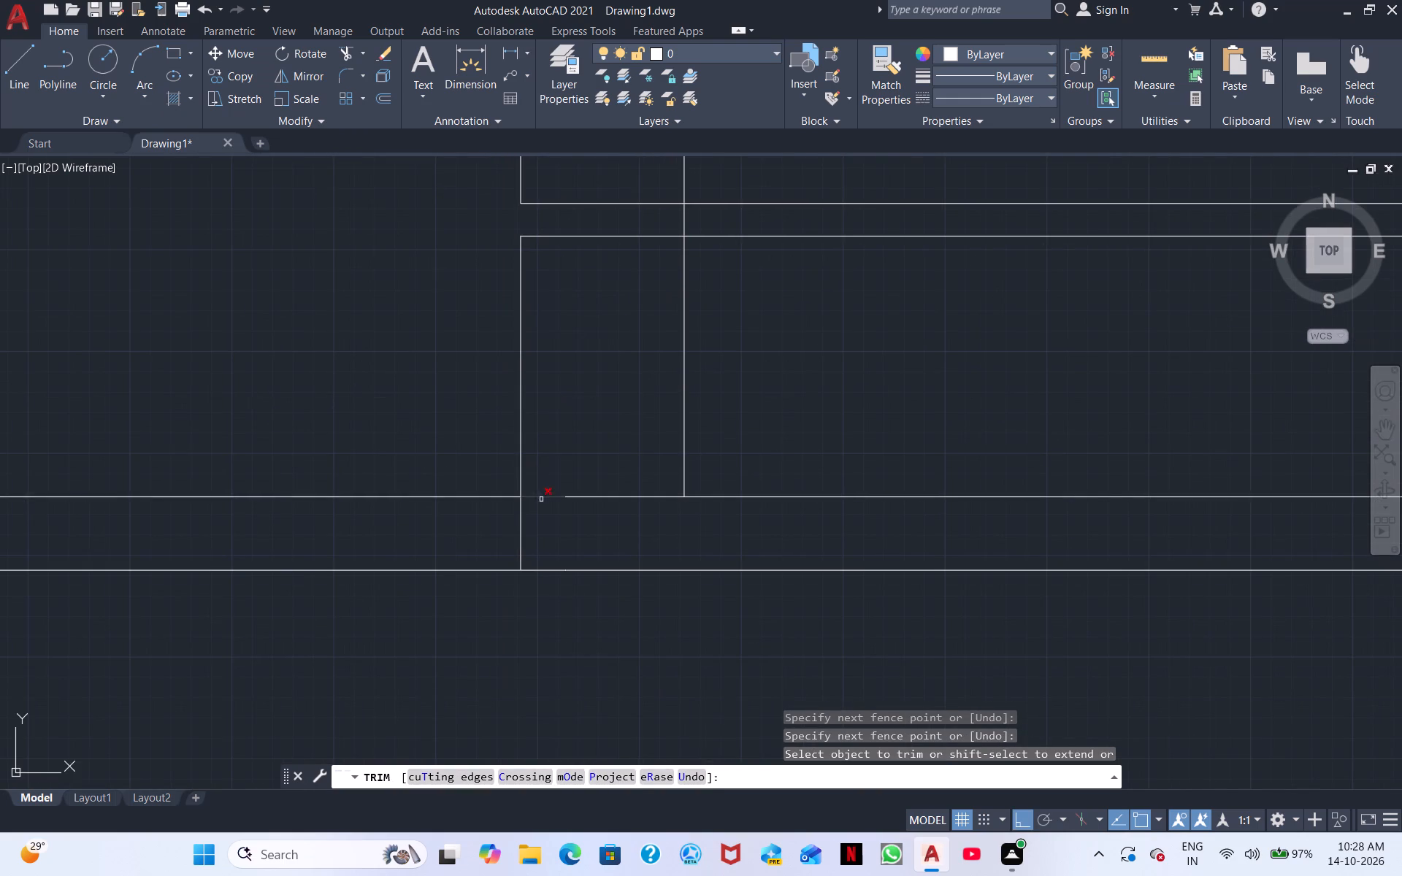
drag(536, 526, 461, 527)
scroll(467, 523, down, 2)
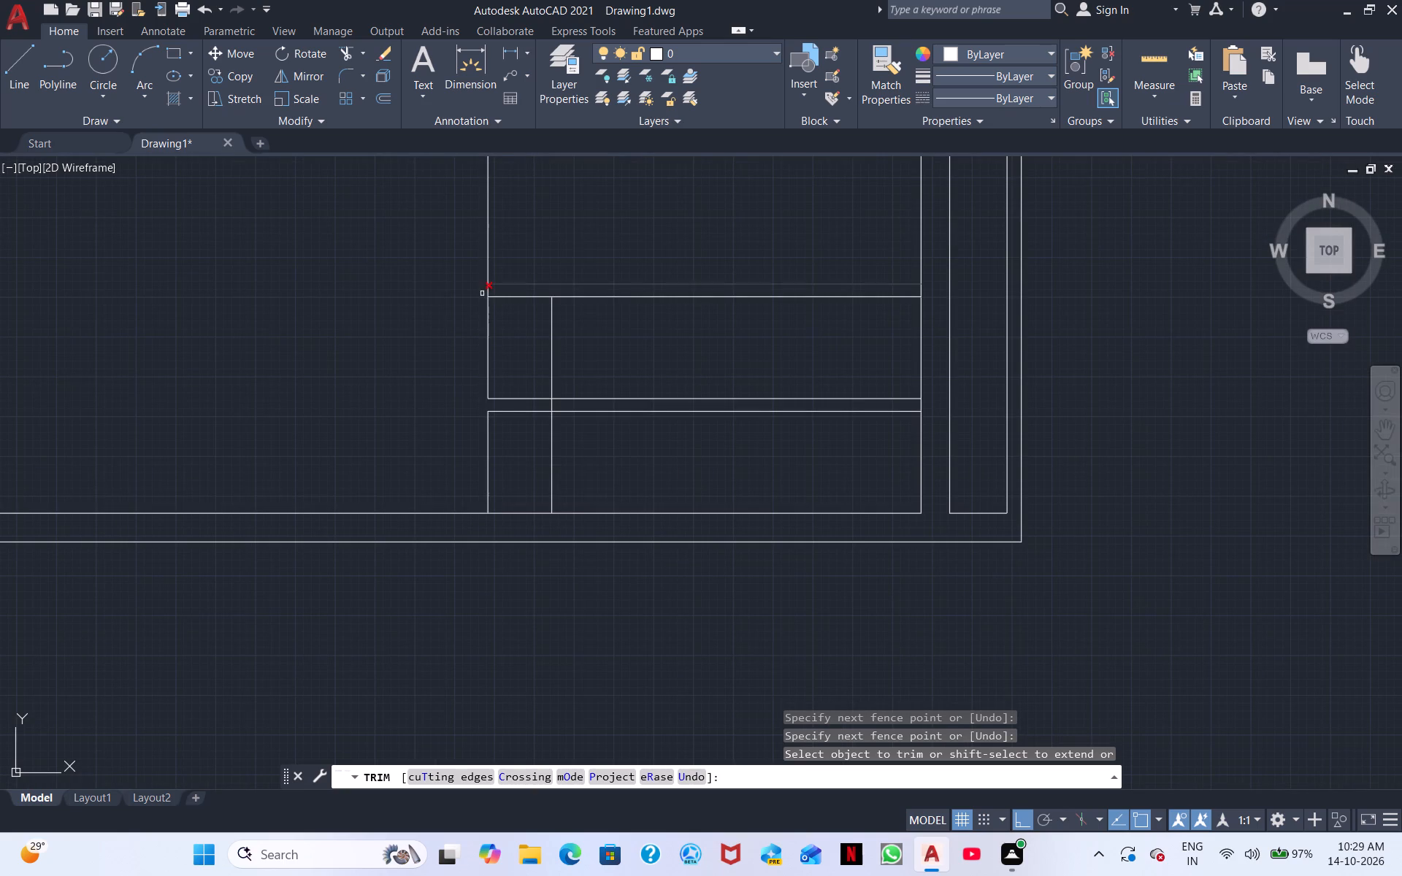
scroll(482, 293, up, 2)
drag(479, 290, 508, 285)
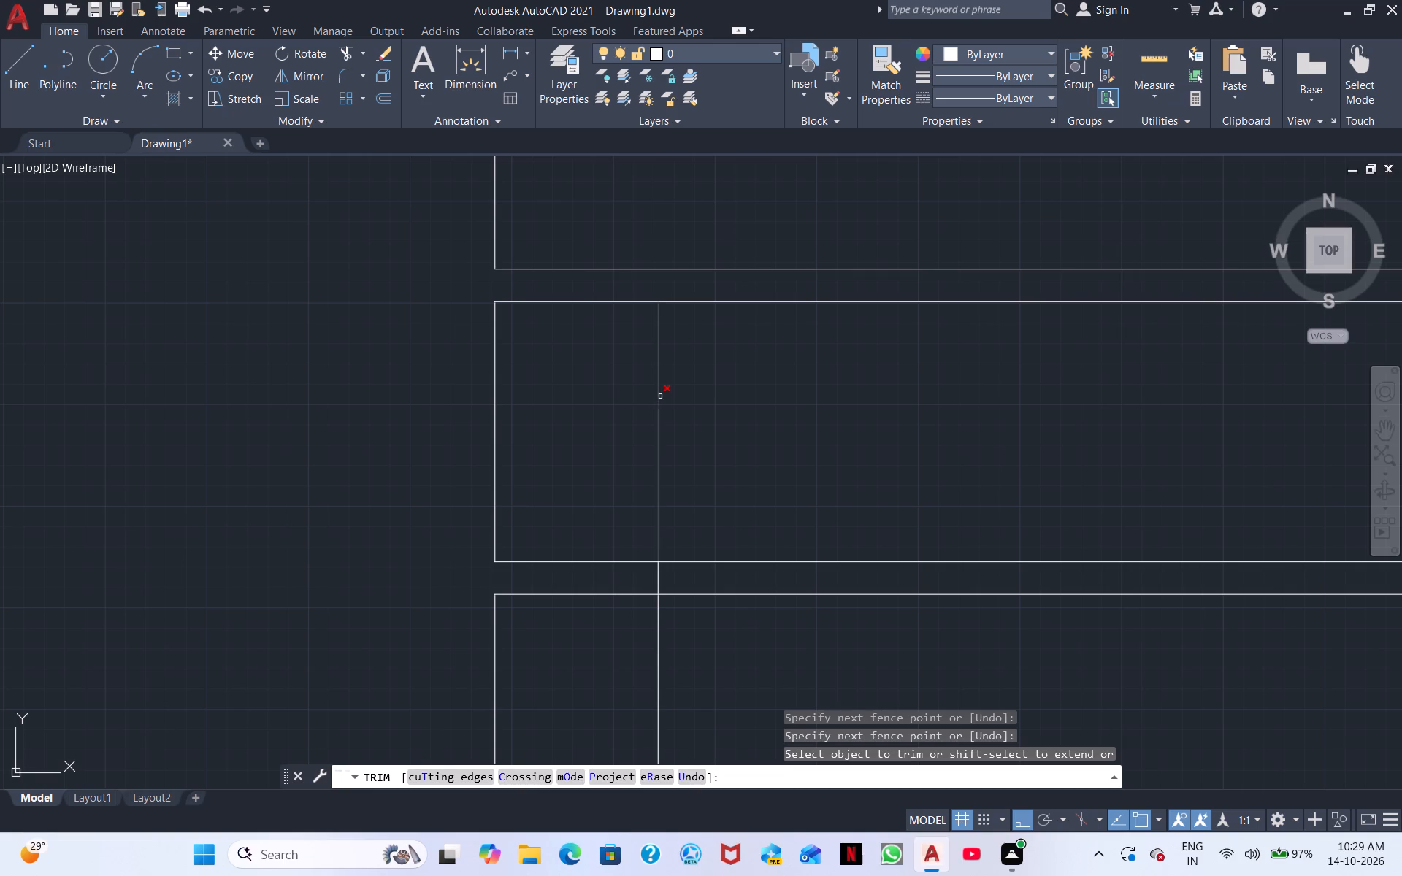
Trim away all three segments of the vertical construction line crossing the two southern rooms and the wall between them.
click(660, 396)
click(660, 579)
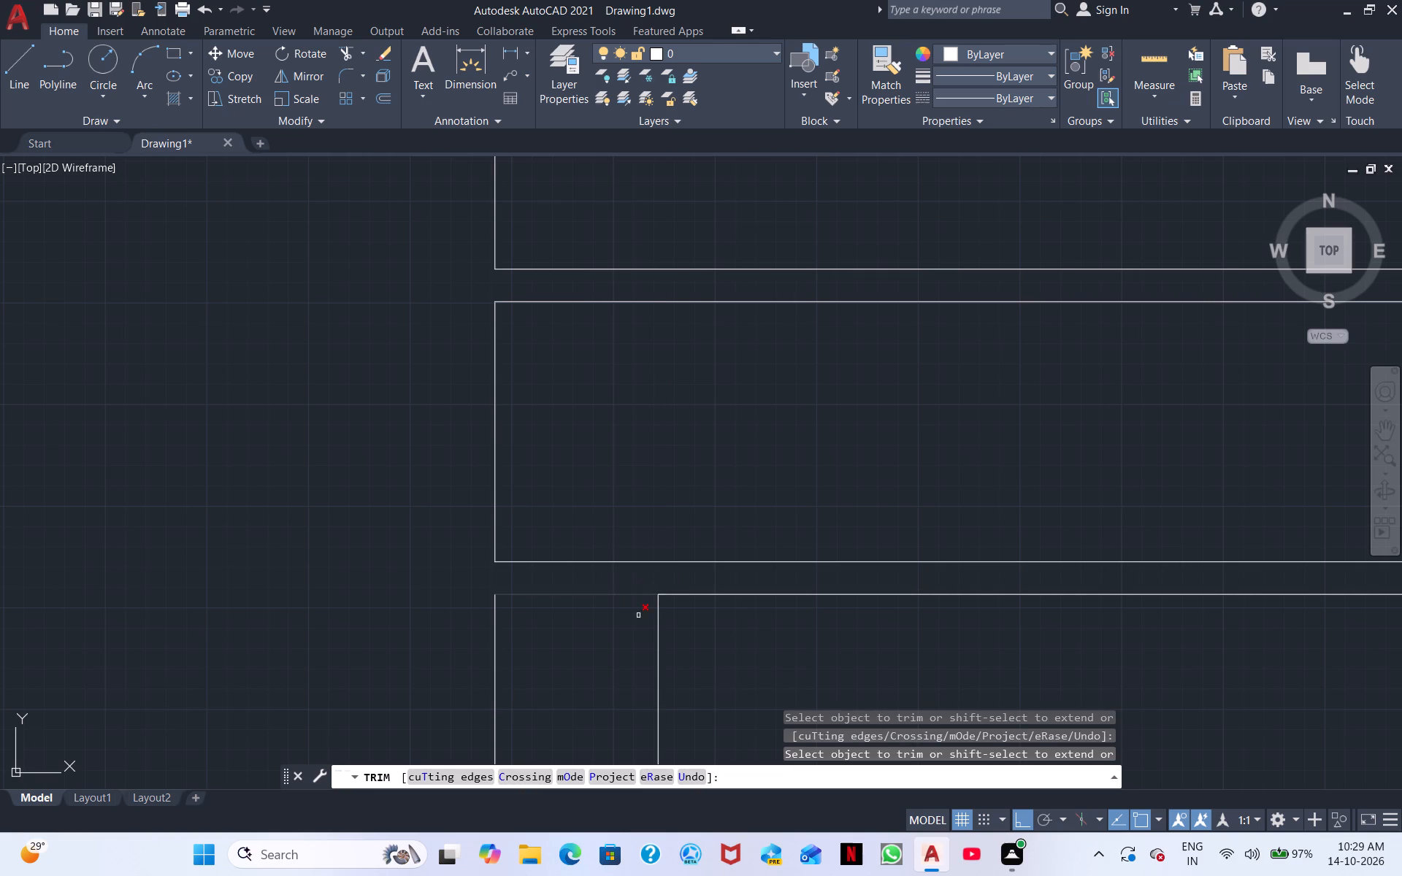
click(659, 639)
scroll(670, 590, down, 1)
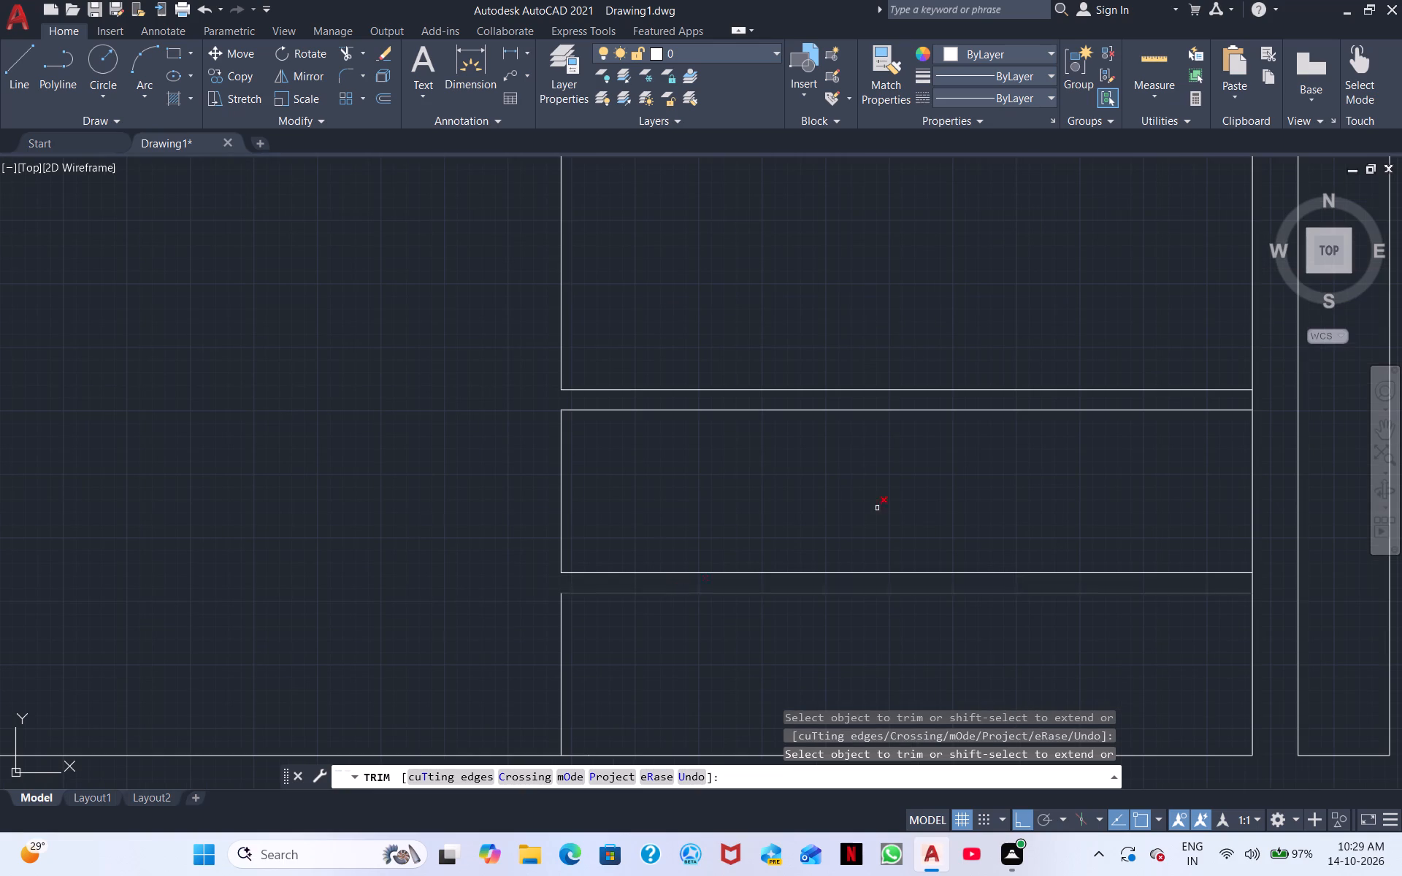
key(Escape)
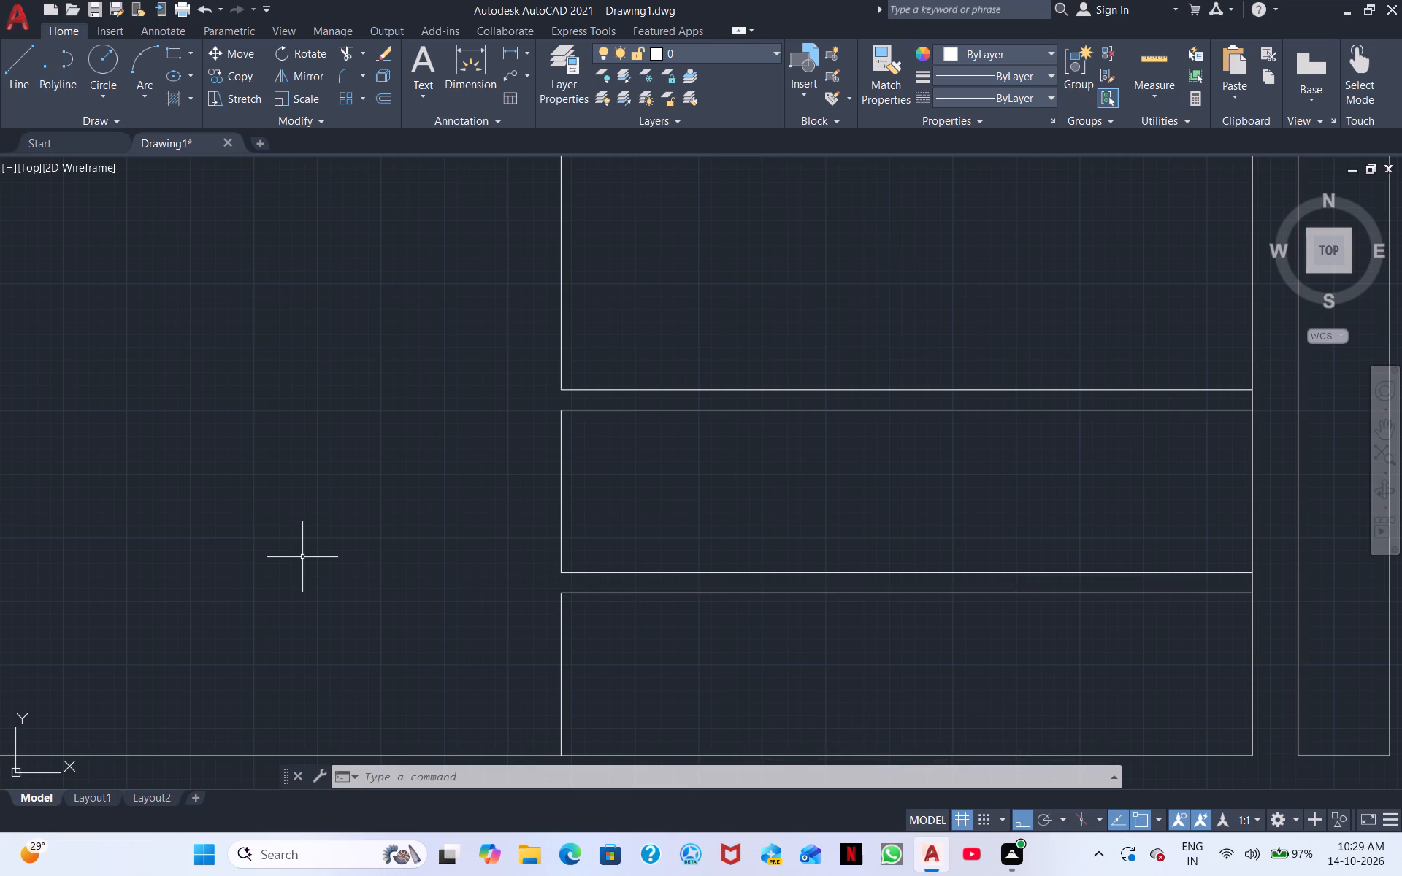
Extend the southernmost room's west wall line north across the gap to the dividing wall's northern line.
click(343, 59)
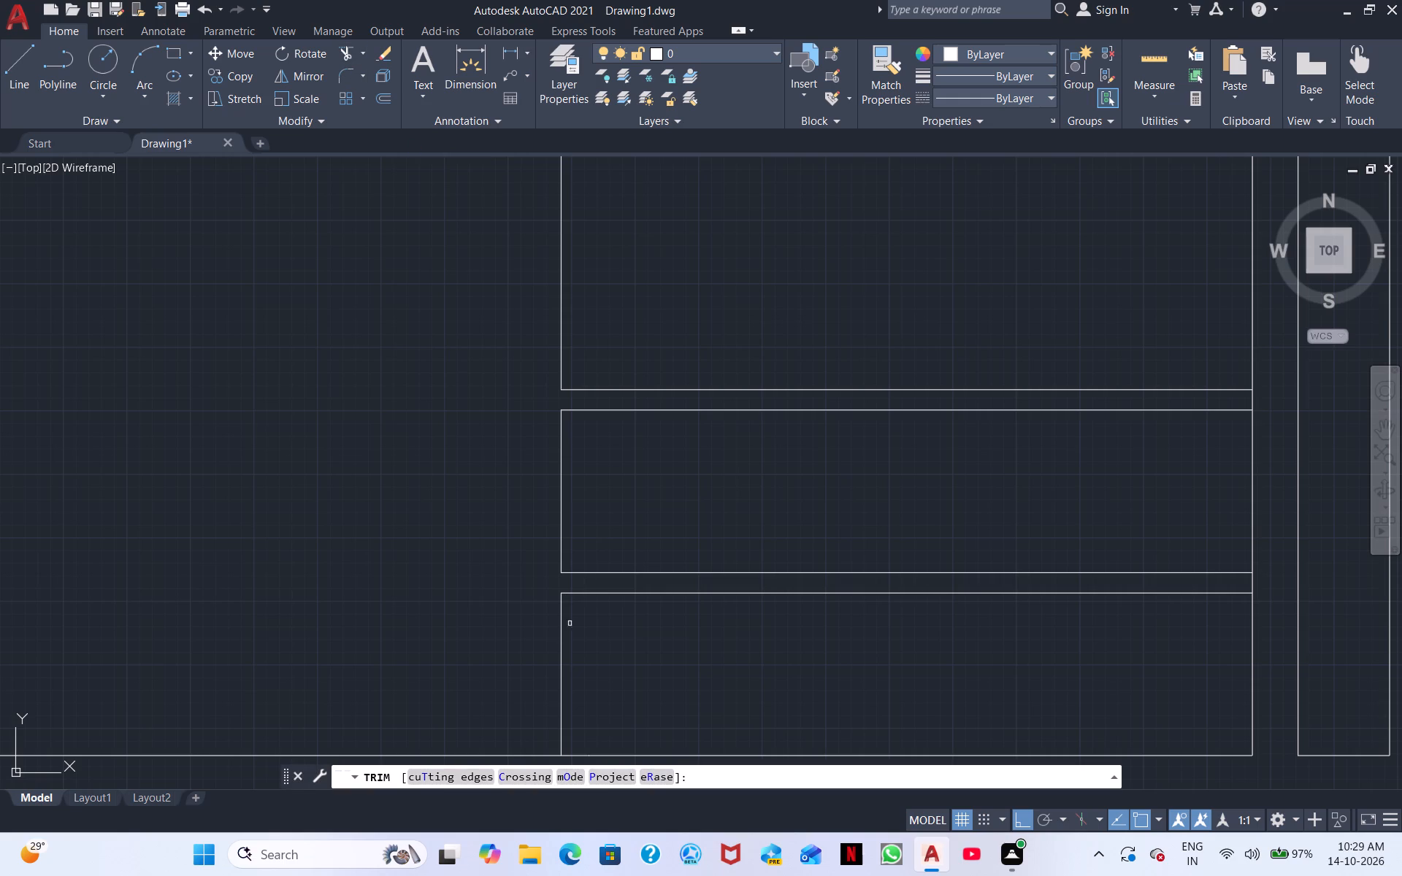
shift+click(565, 640)
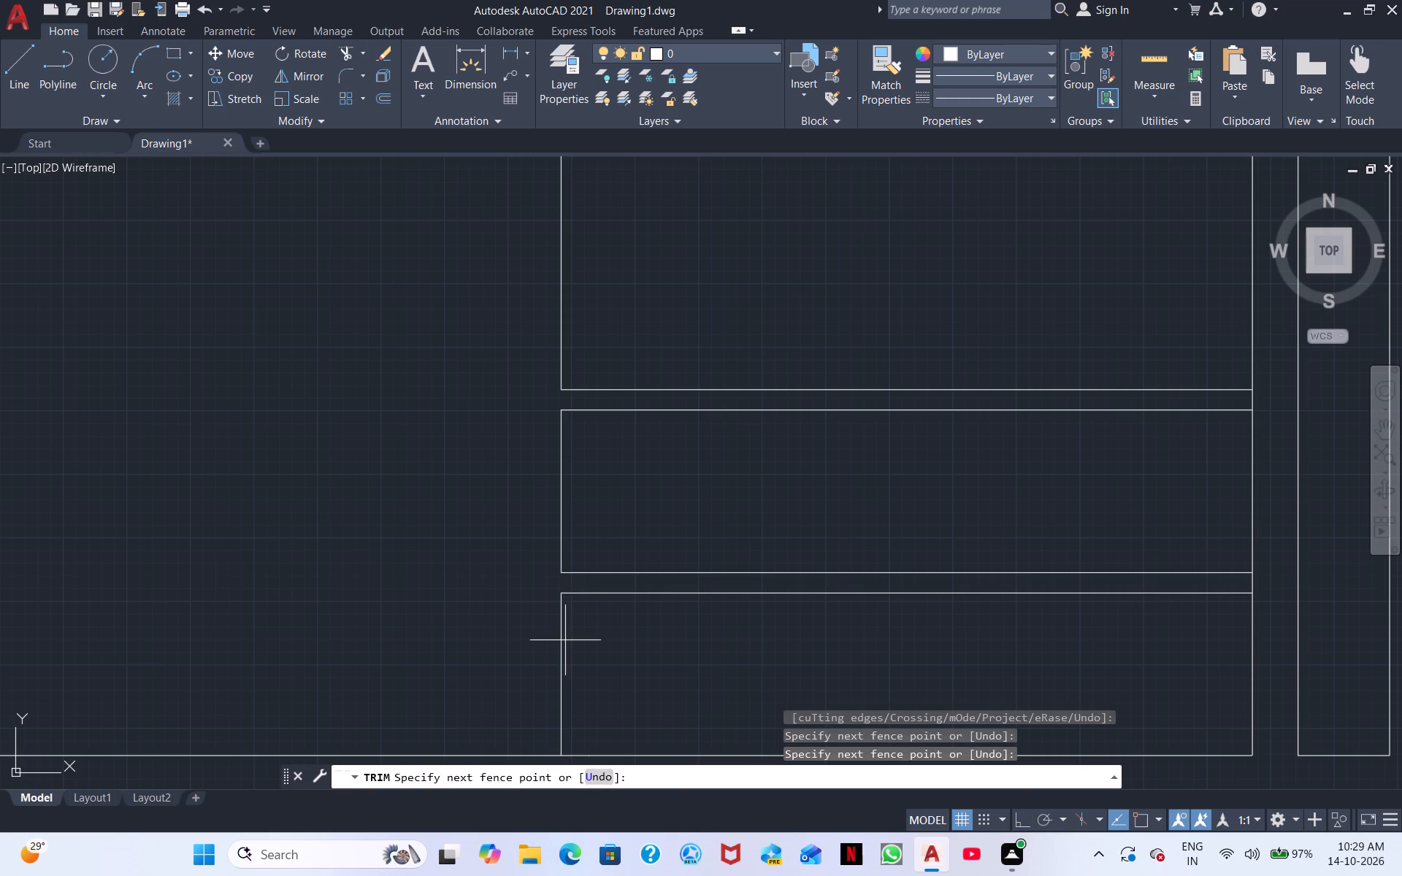
shift+click(560, 642)
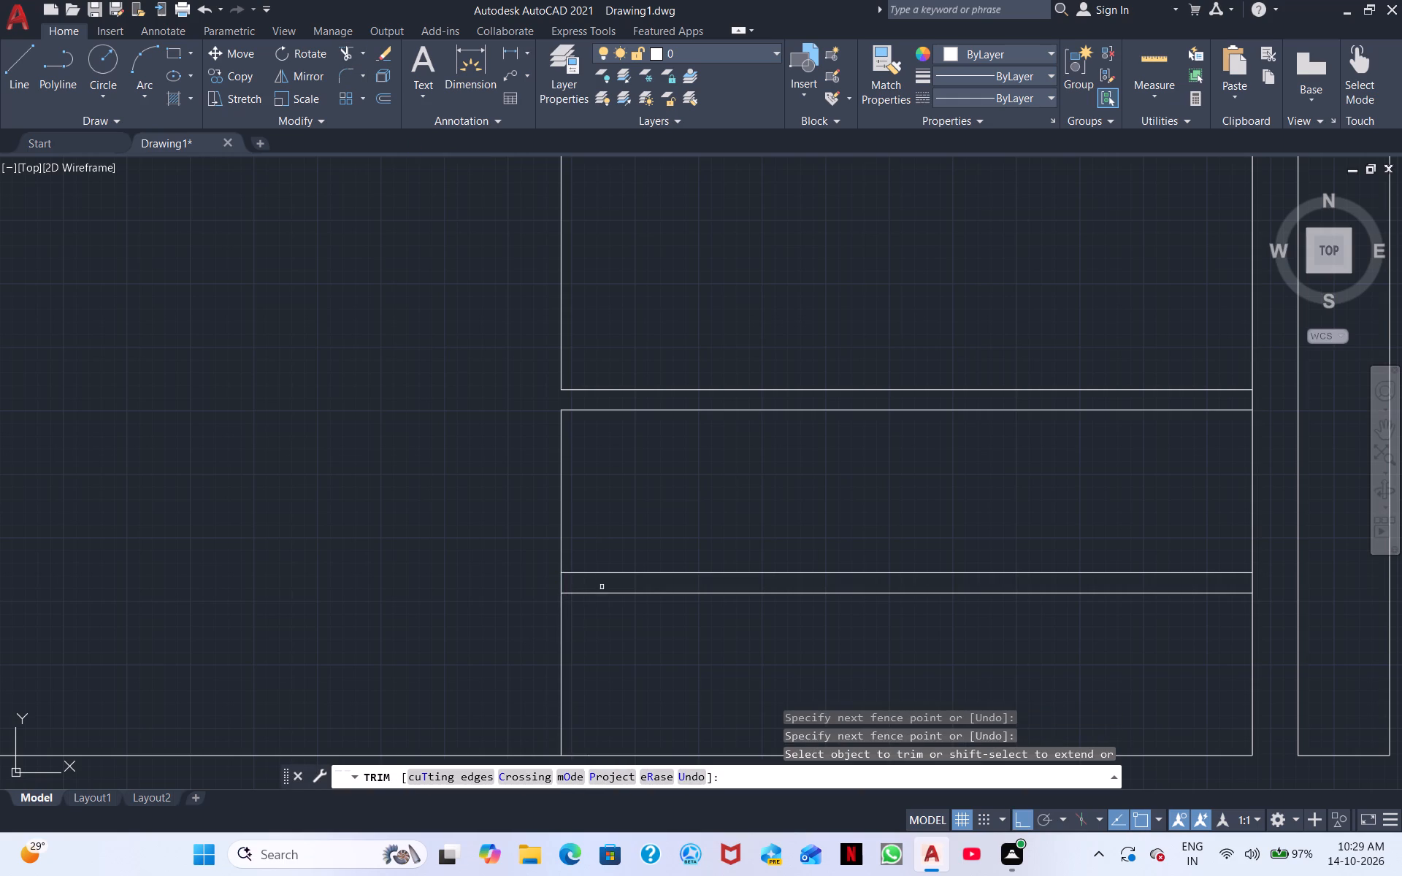
scroll(607, 529, down, 2)
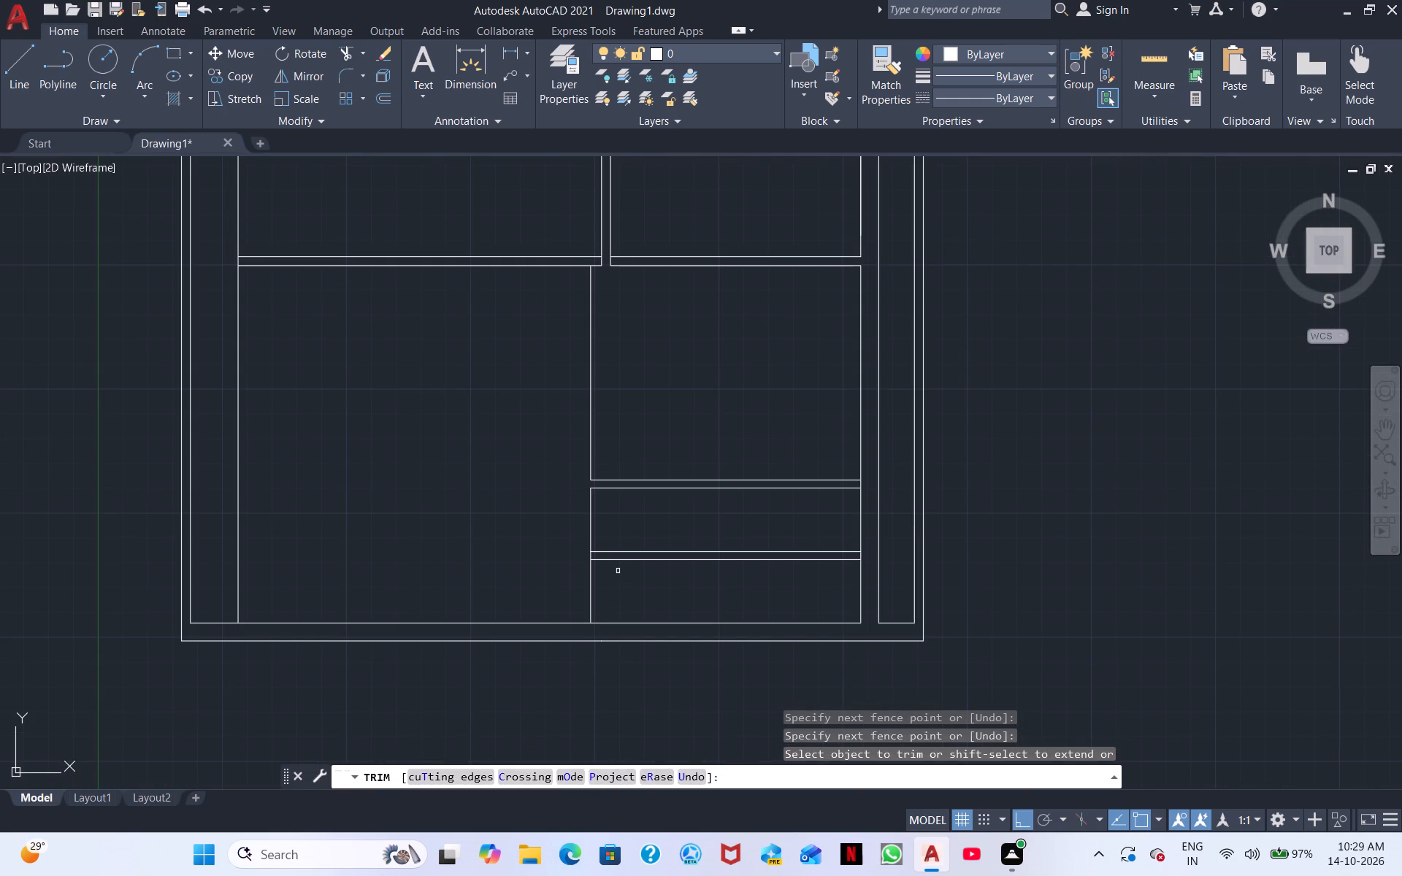
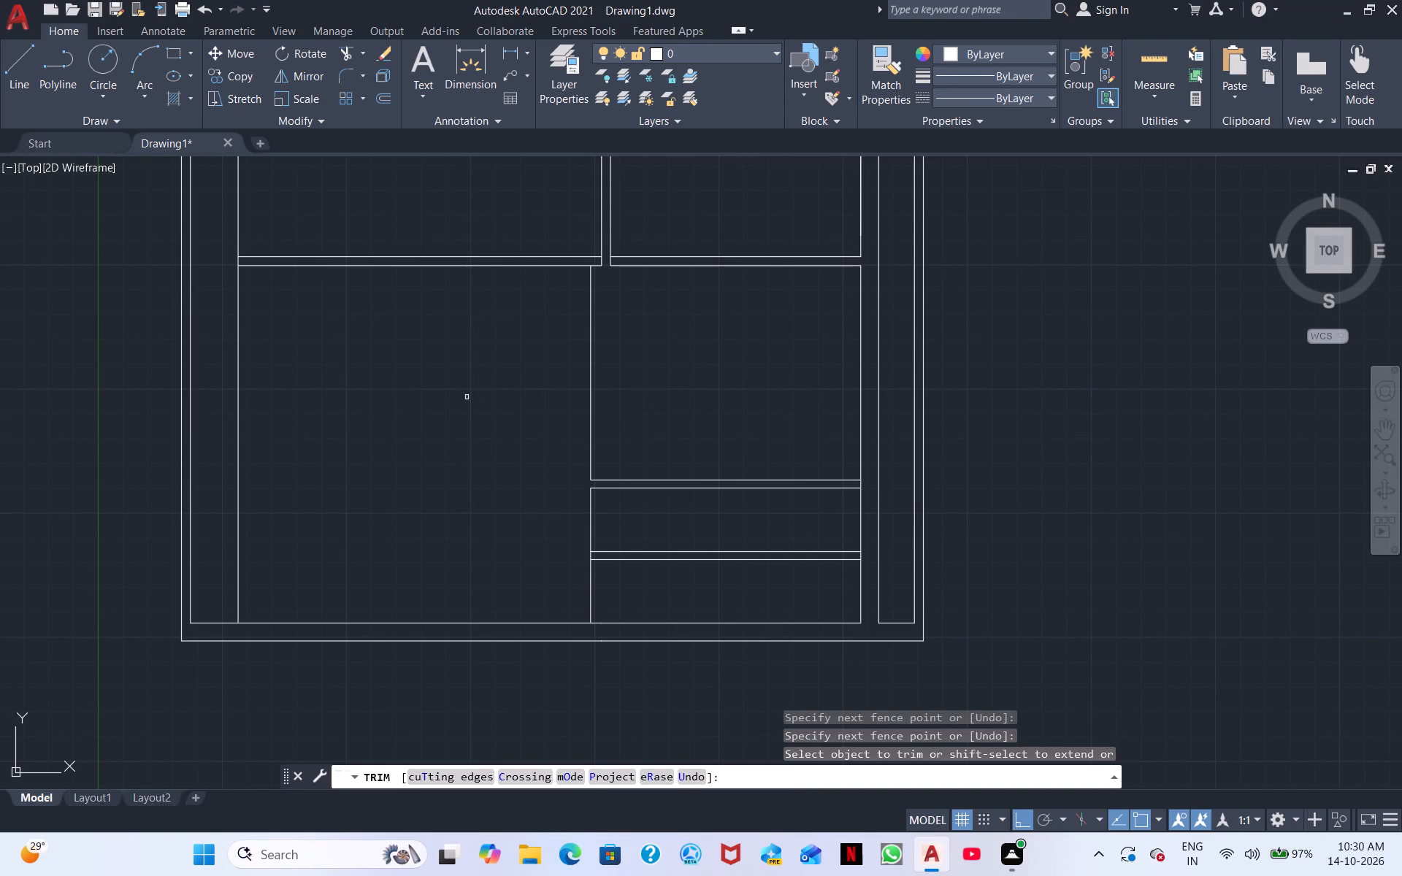
Copy the two vertical lines at the staircase's west end as an 11-item fitted array spanning about 8'-10" eastward.
key(Escape)
scroll(461, 534, up, 2)
middle_drag(597, 516, 458, 366)
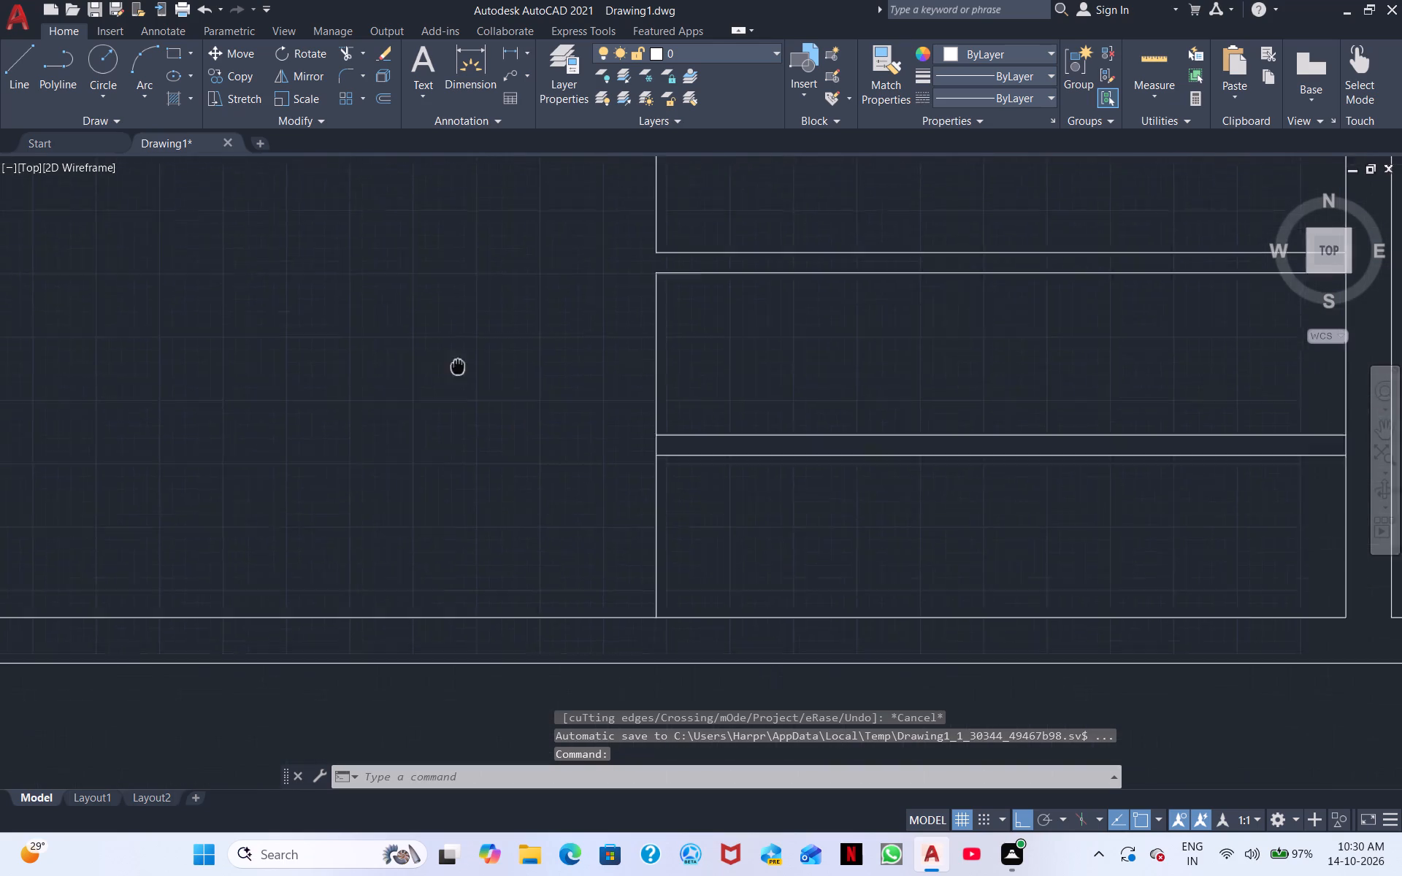
middle_drag(458, 366, 370, 289)
drag(572, 458, 535, 404)
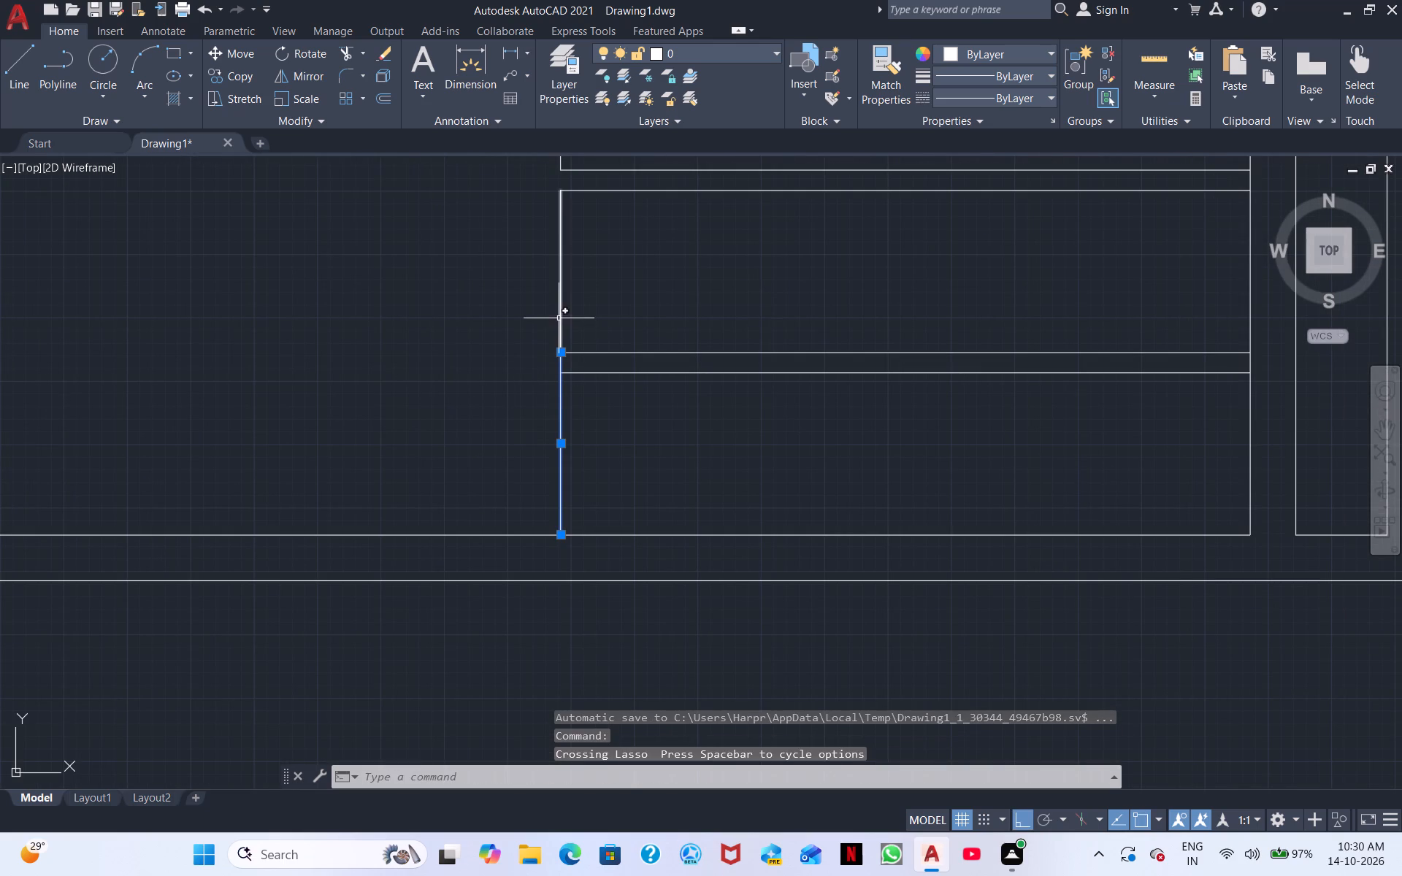
click(559, 318)
scroll(637, 291, up, 2)
right_click(637, 291)
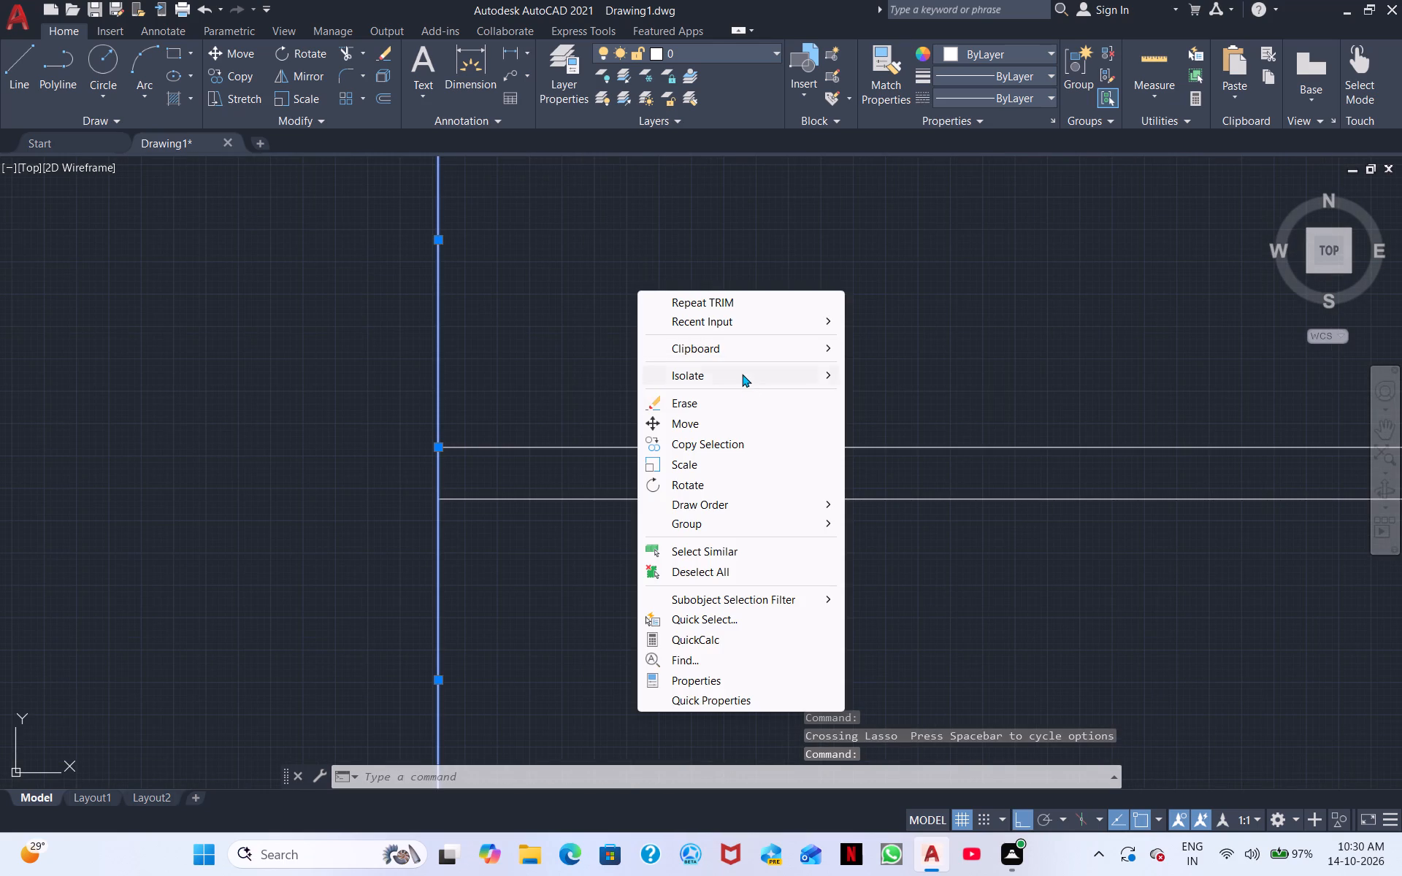
click(710, 443)
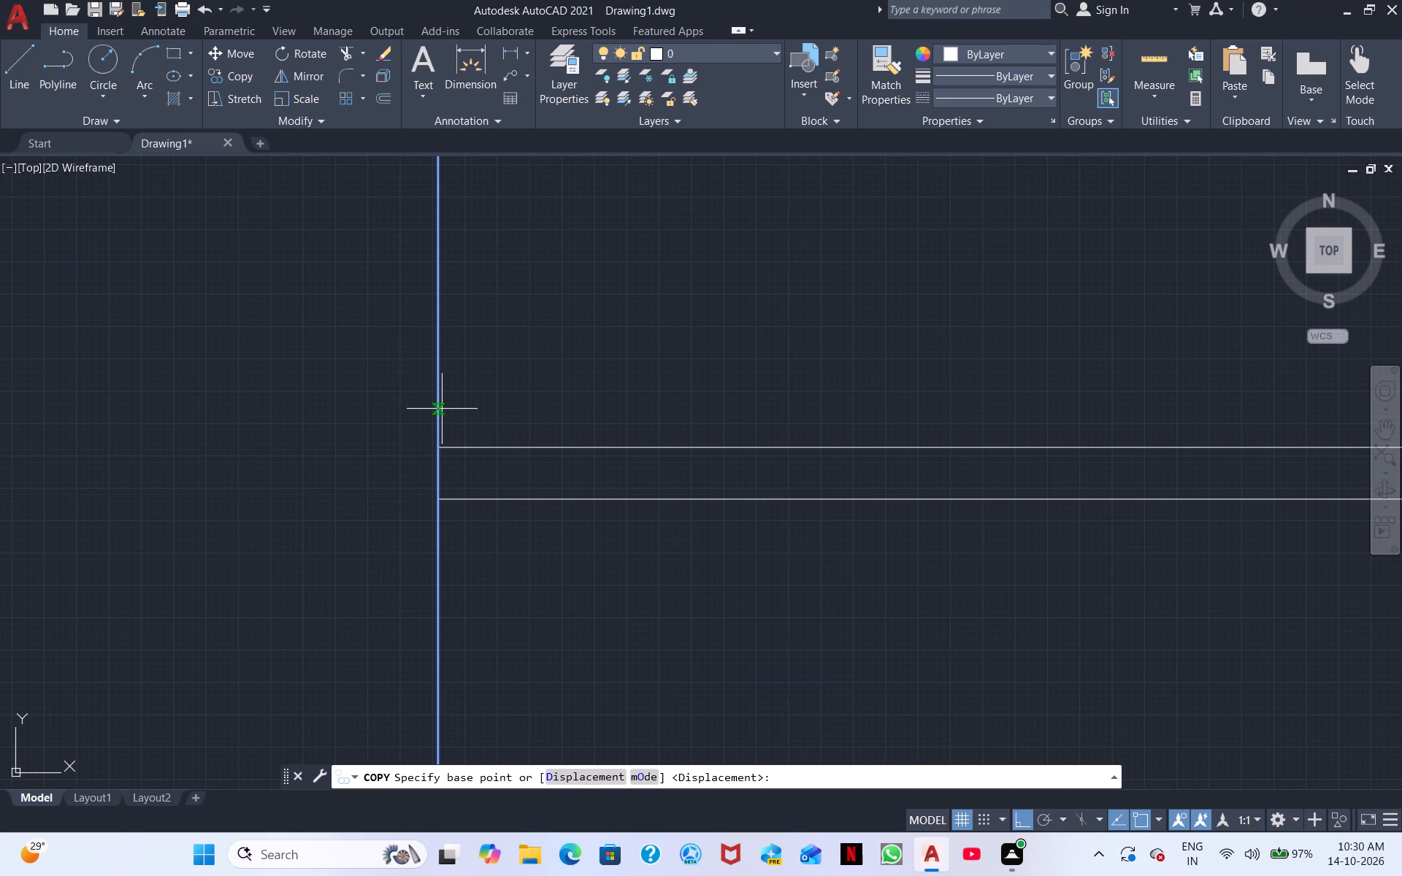
click(436, 414)
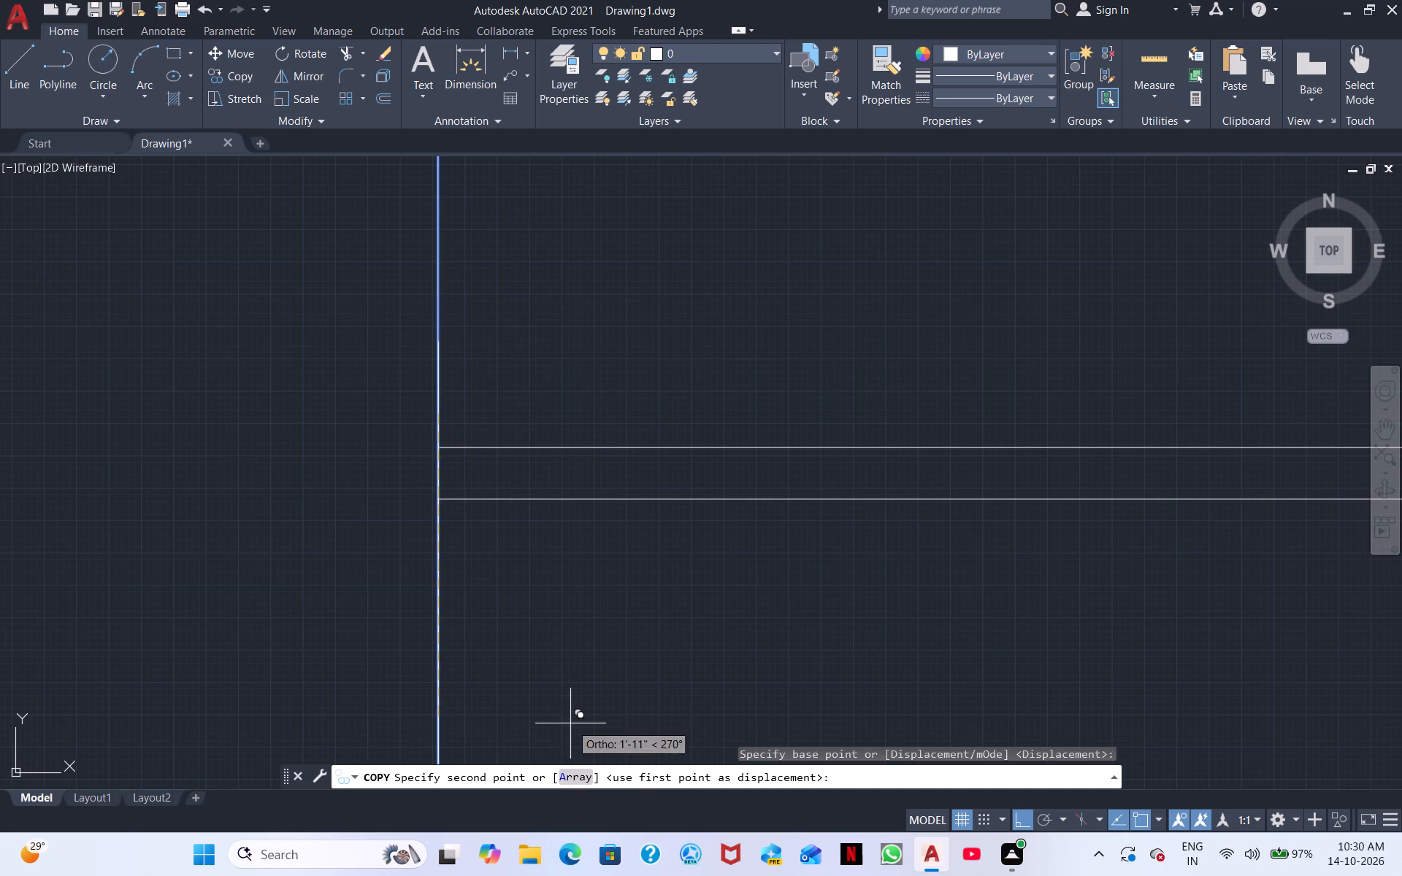
click(563, 777)
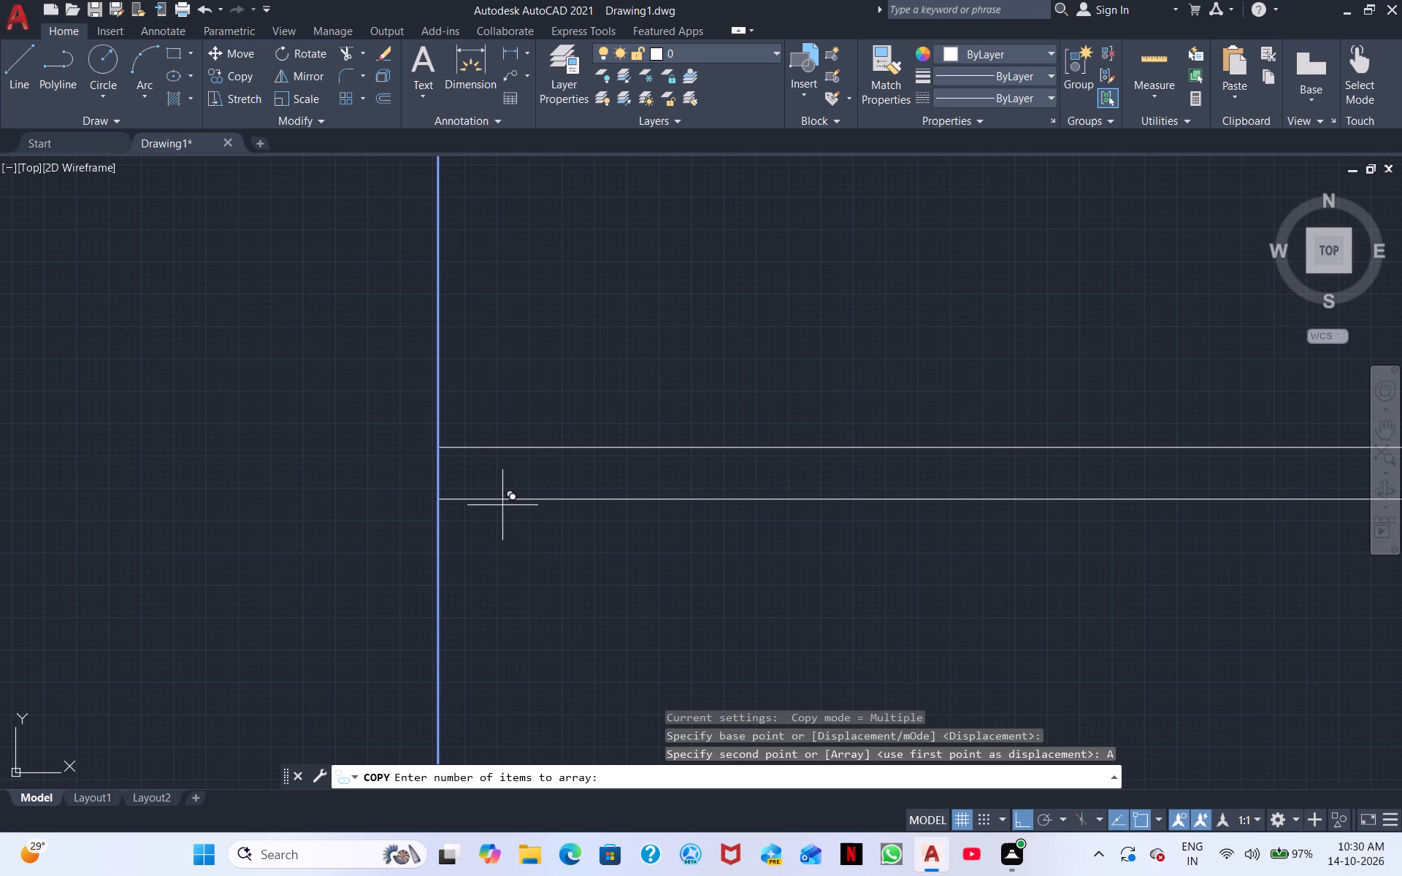
middle_drag(643, 498, 629, 496)
middle_drag(613, 477, 551, 417)
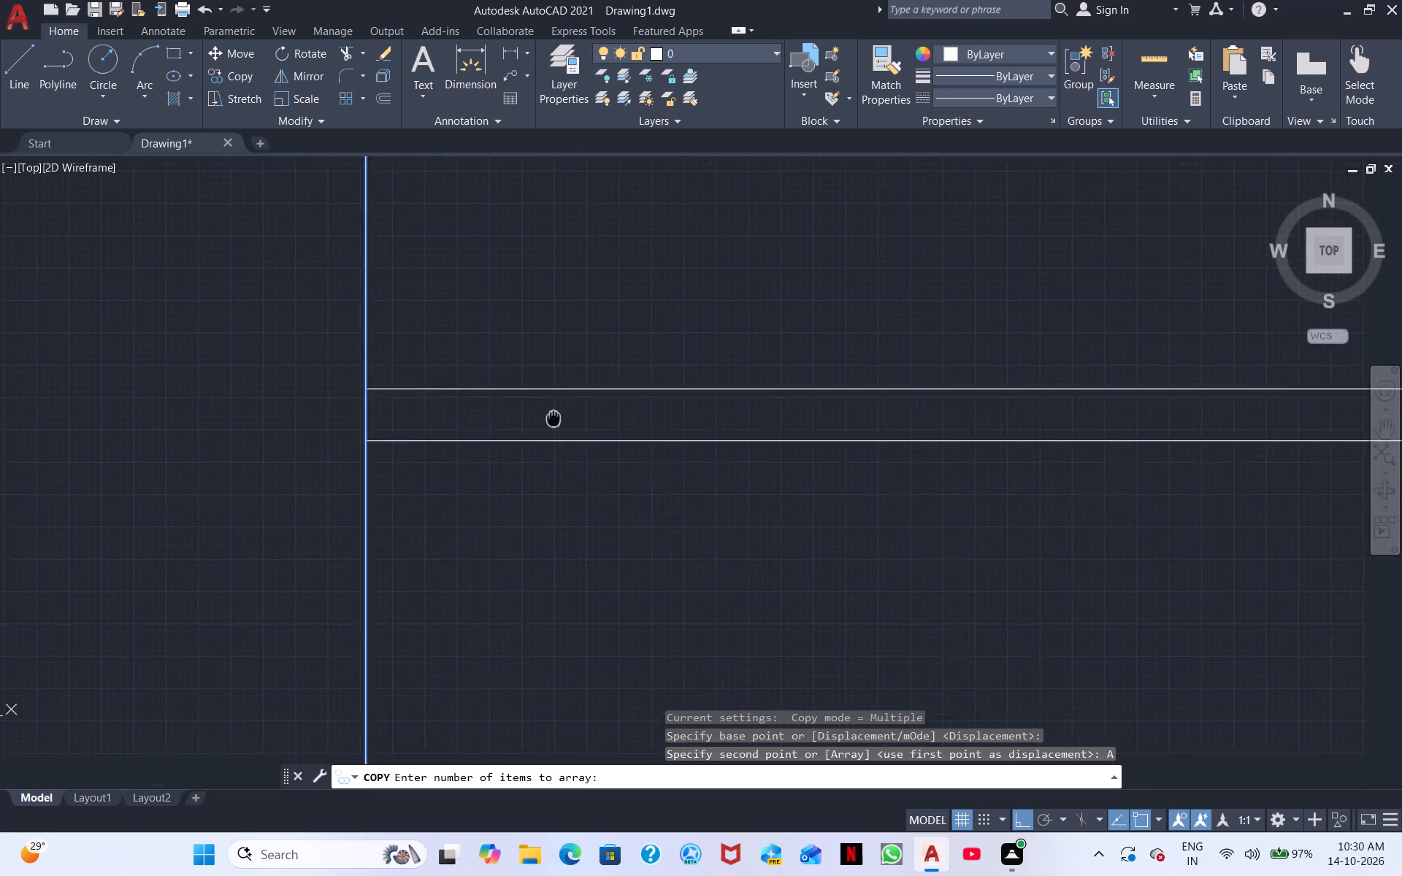
middle_drag(551, 417, 441, 353)
scroll(507, 396, down, 1)
scroll(800, 470, down, 2)
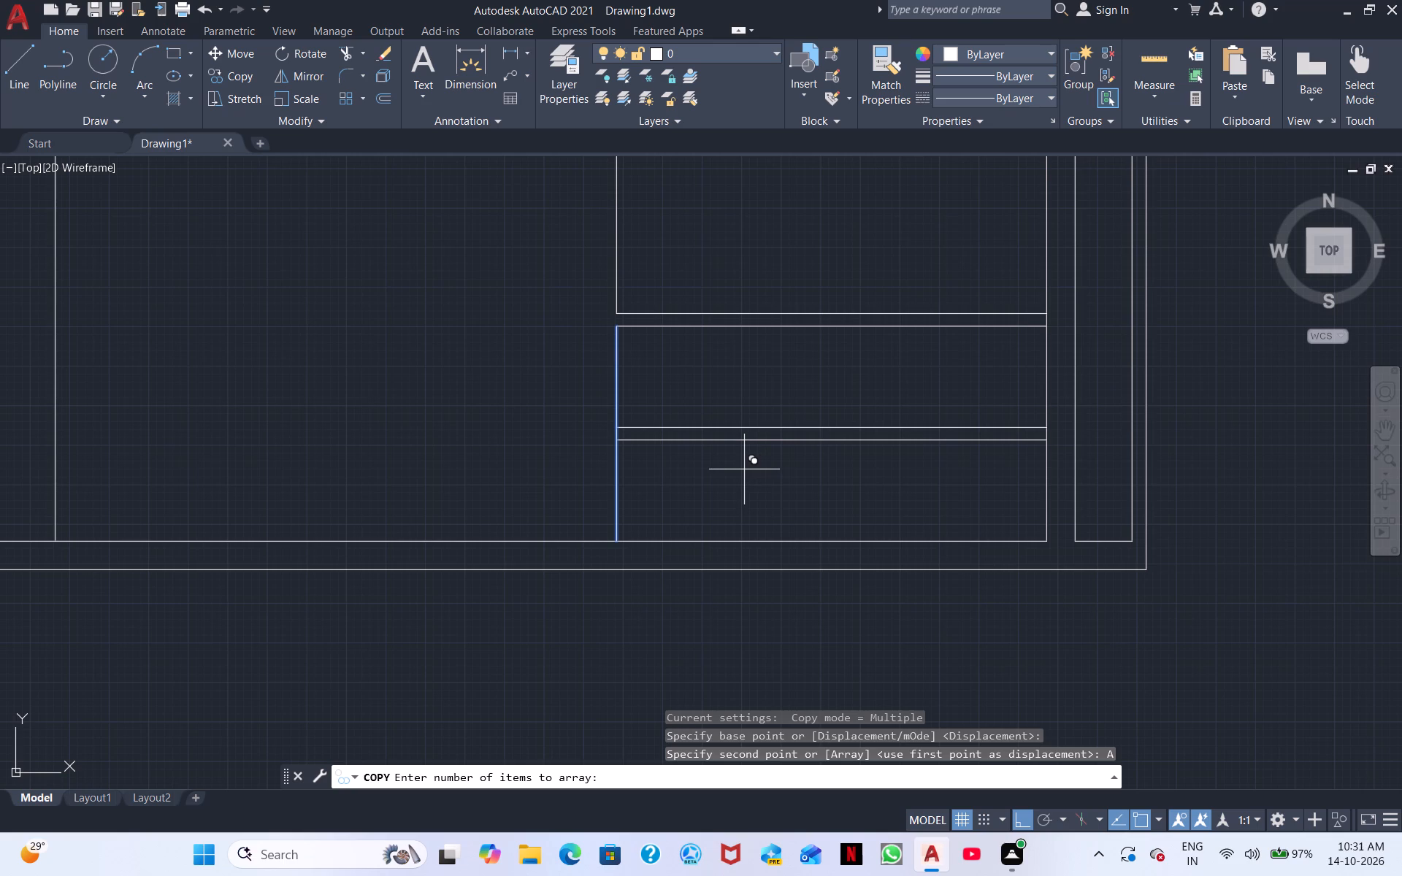
text(11)
key(Return)
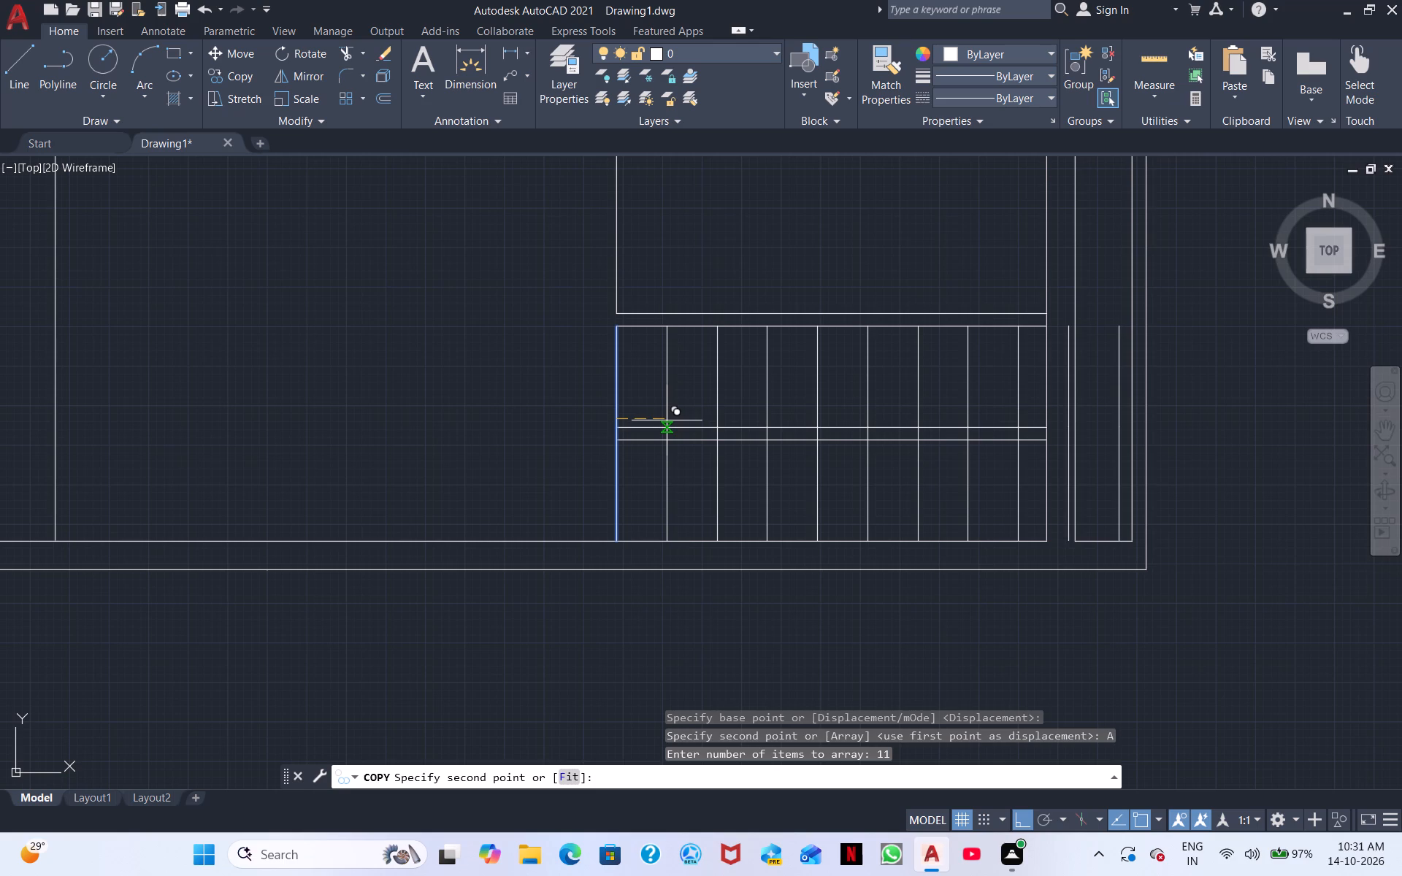
click(567, 777)
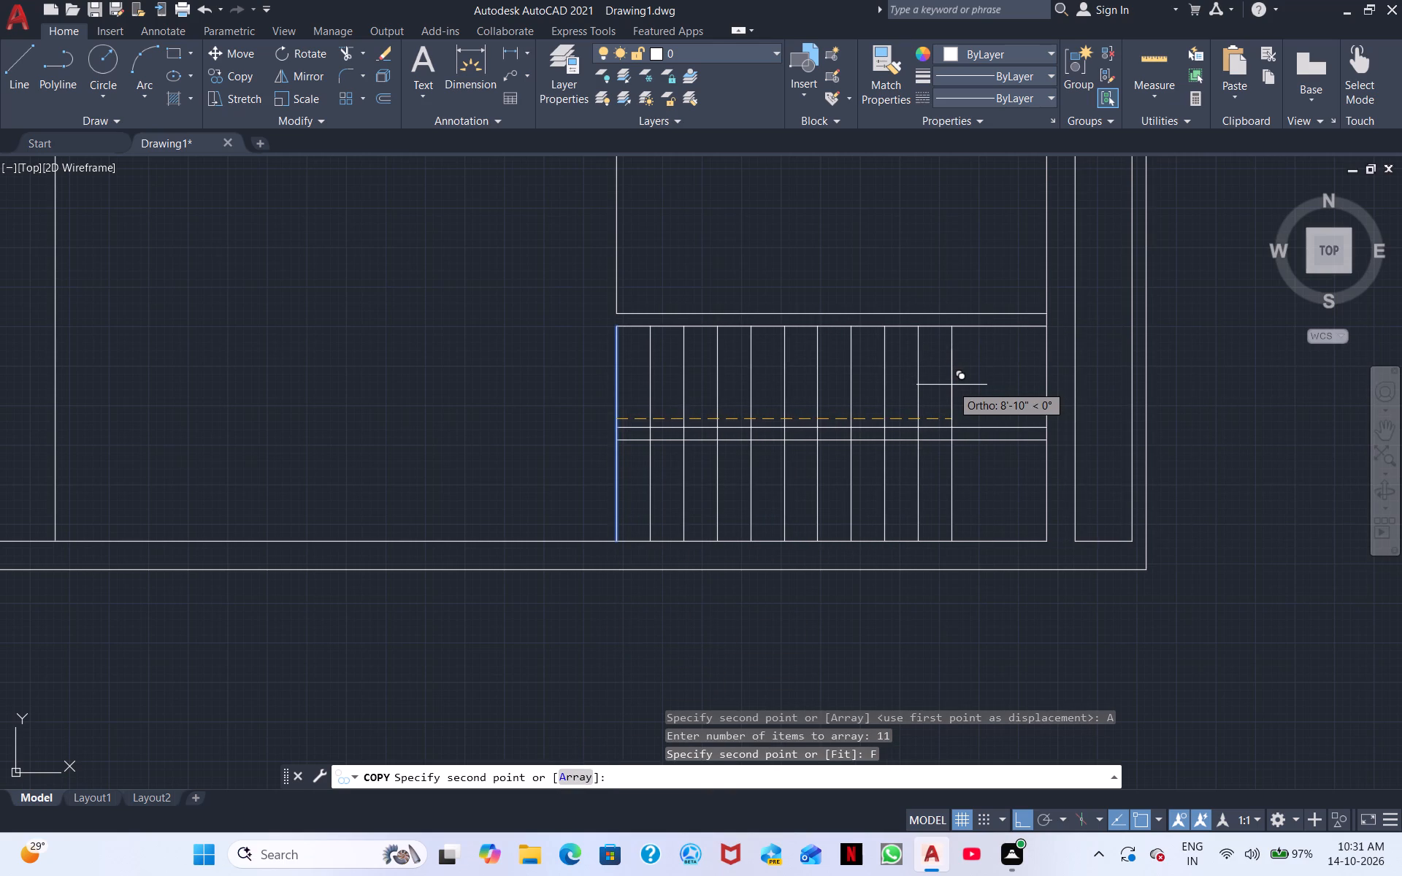
click(951, 385)
key(Escape)
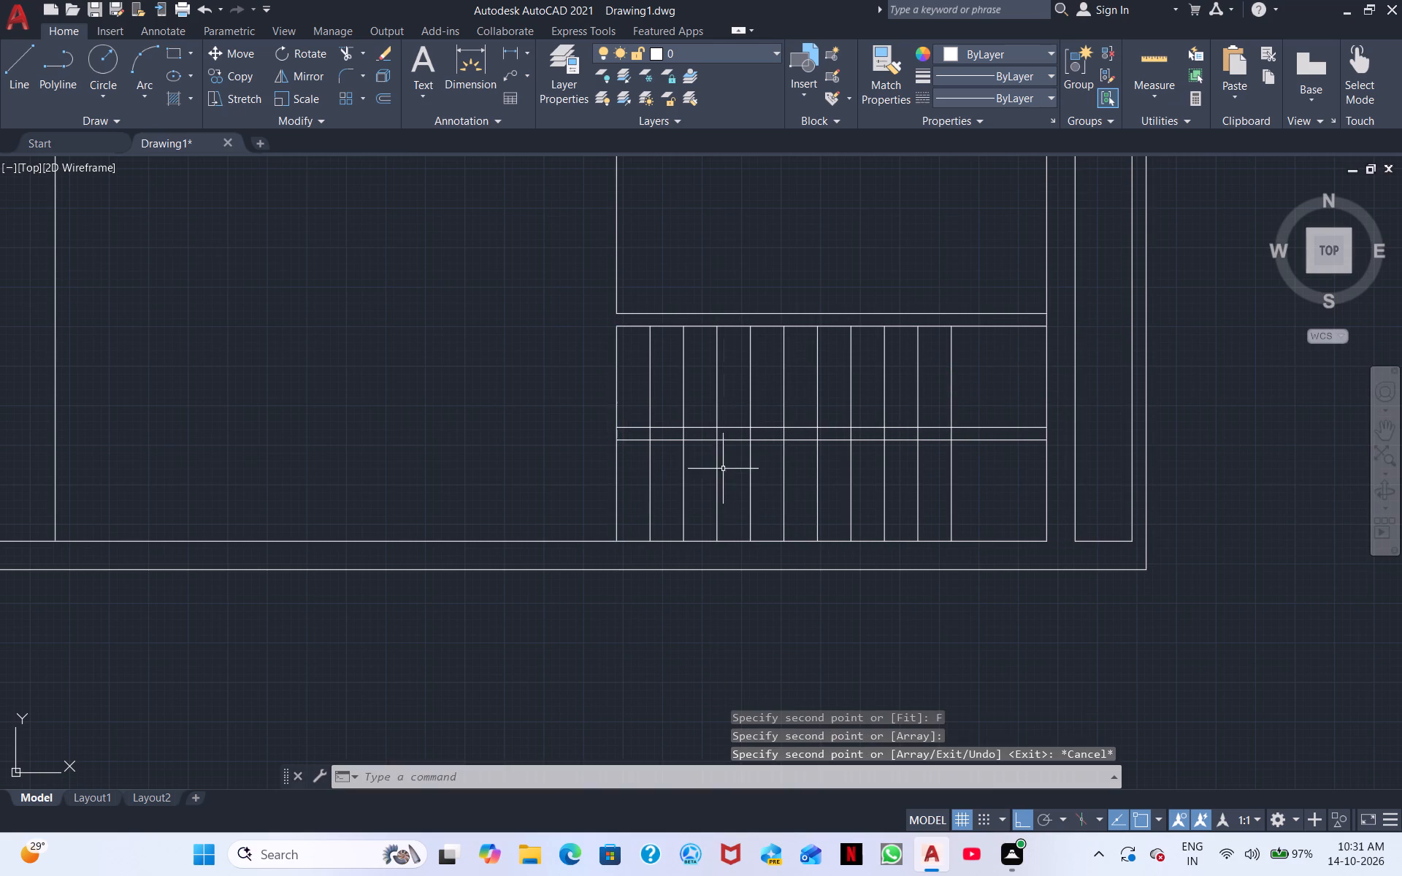
Trim the staircase's west edge line at the central gap and along the lower flight.
scroll(643, 466, up, 2)
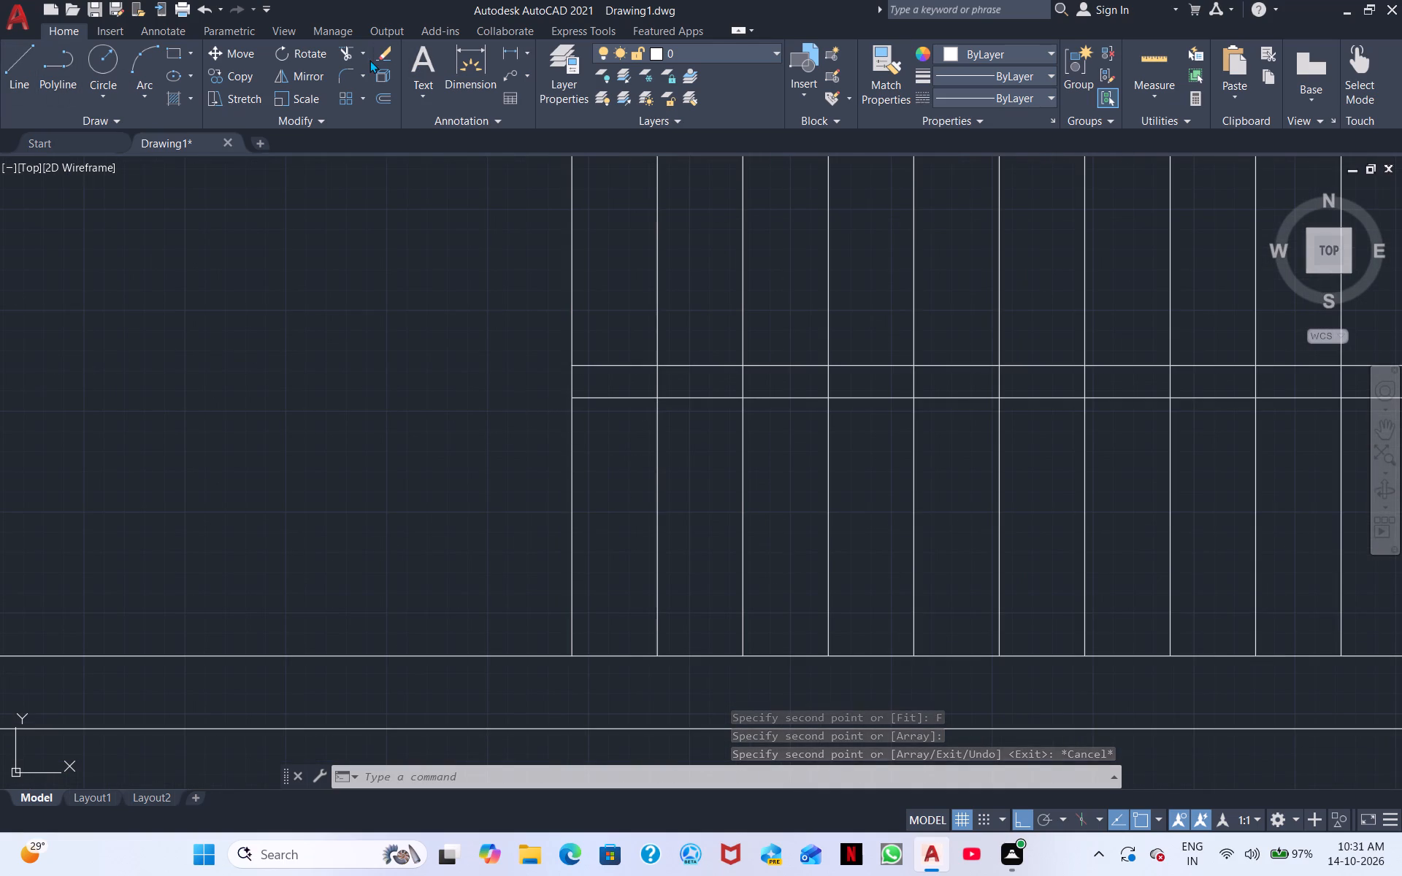
click(346, 60)
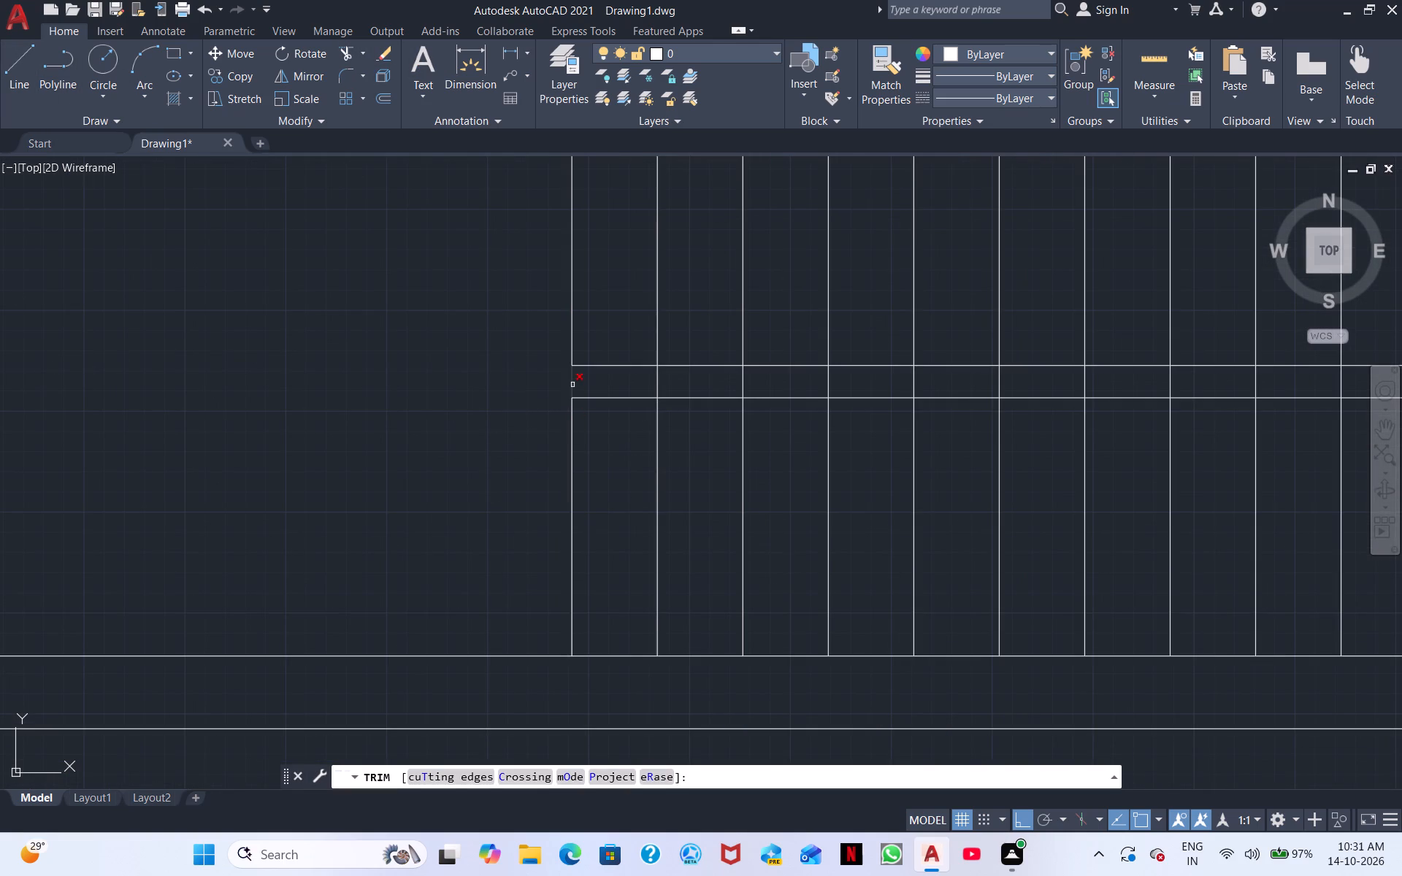
click(572, 385)
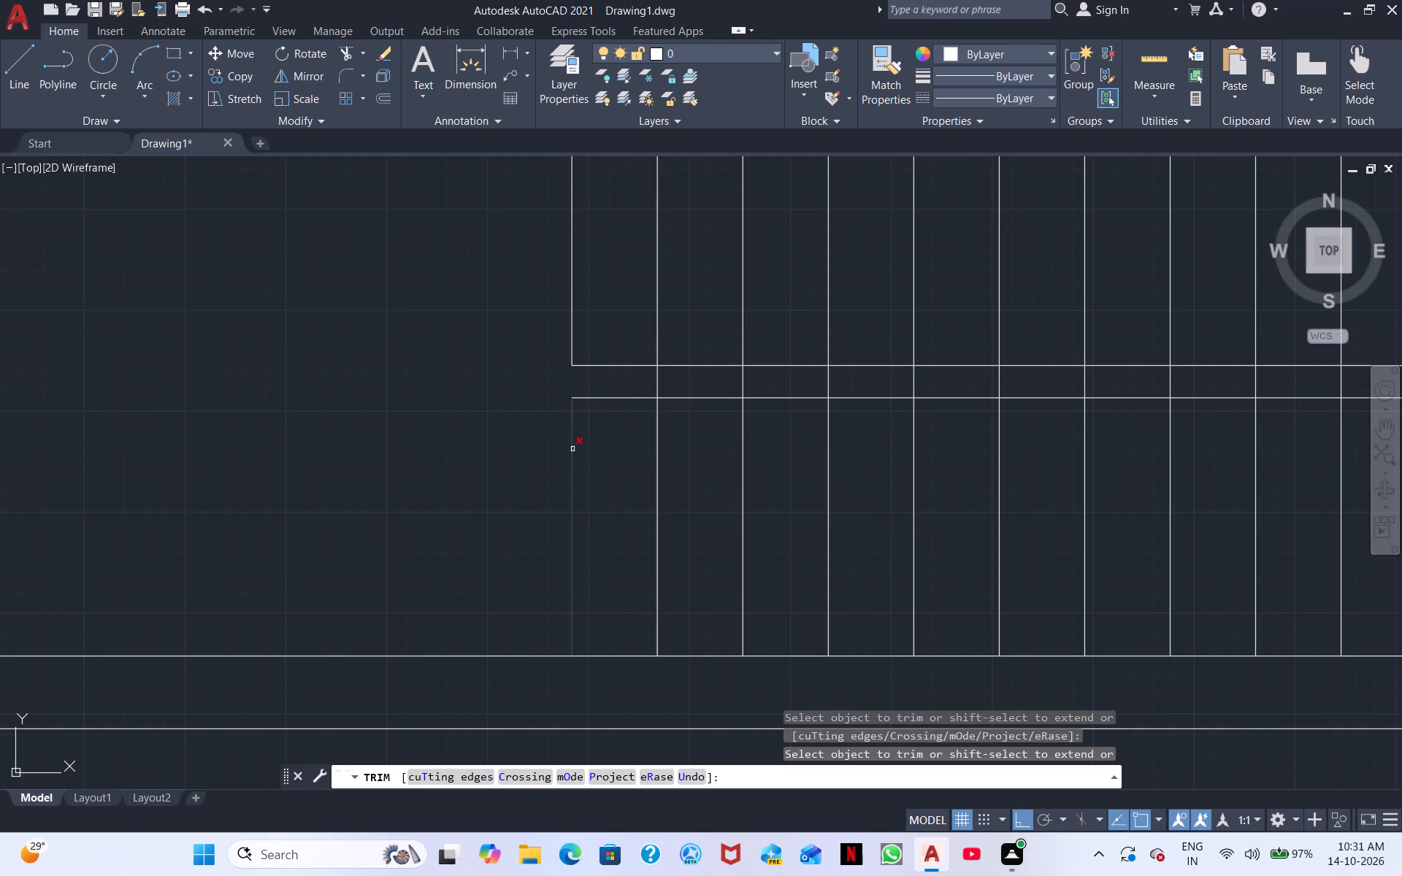
double_click(572, 449)
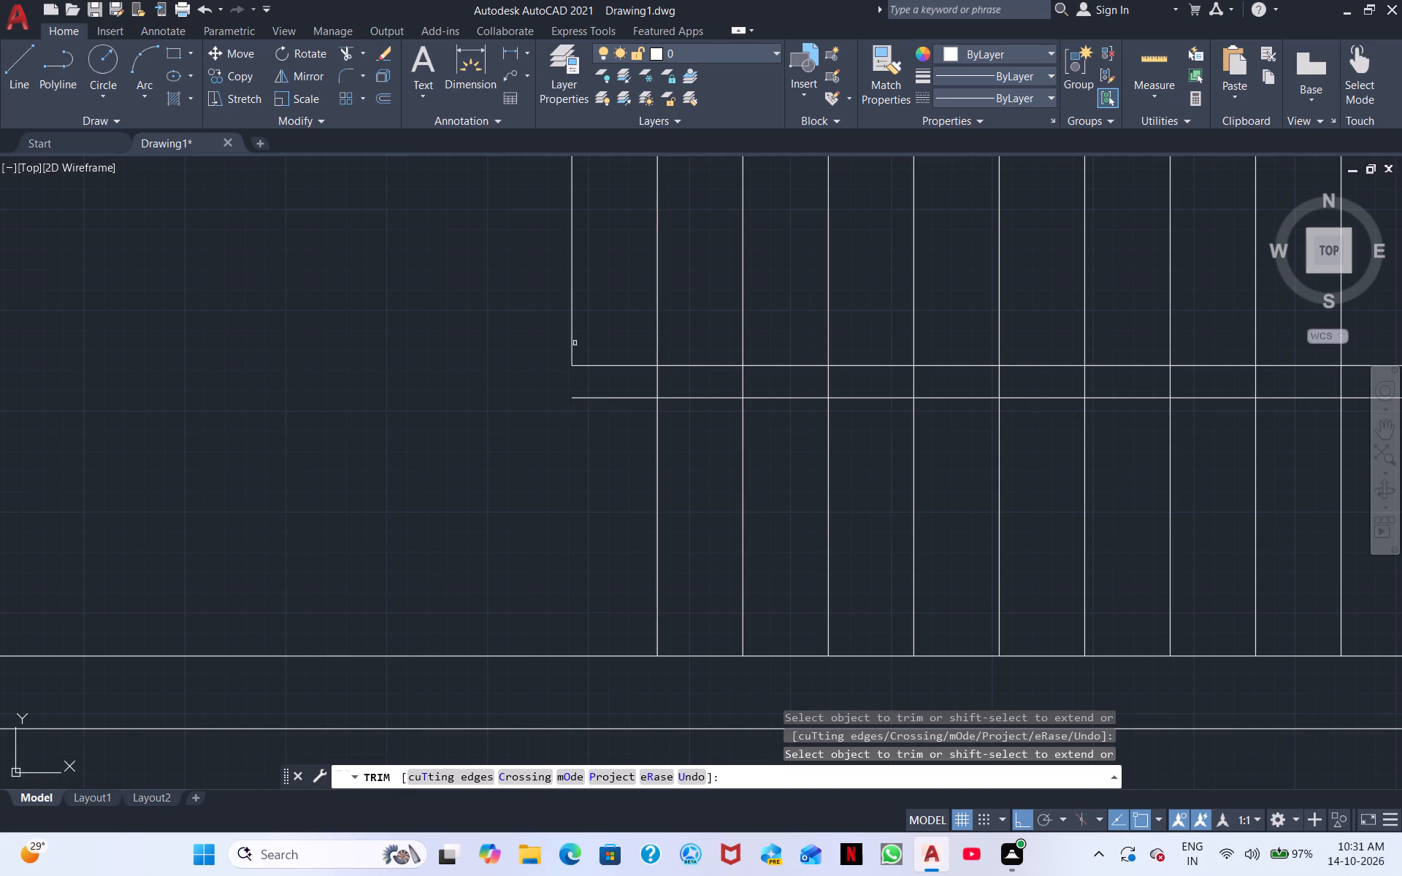
shift+double_click(575, 343)
shift+click(561, 370)
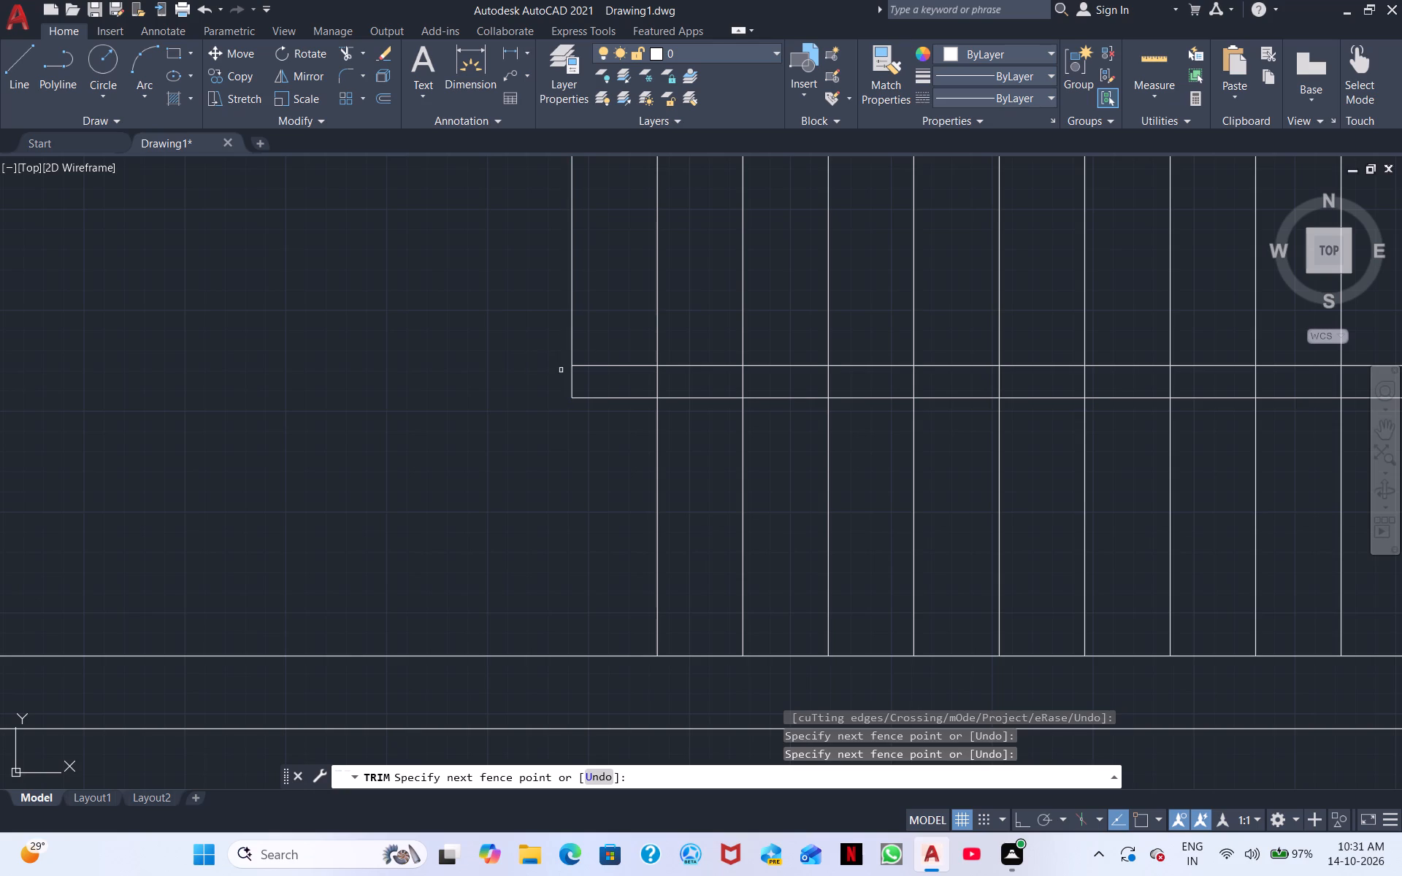
Trim nine stair tread lines where they cross the central gap between the two flights, leaving the easternmost one.
drag(642, 375, 775, 377)
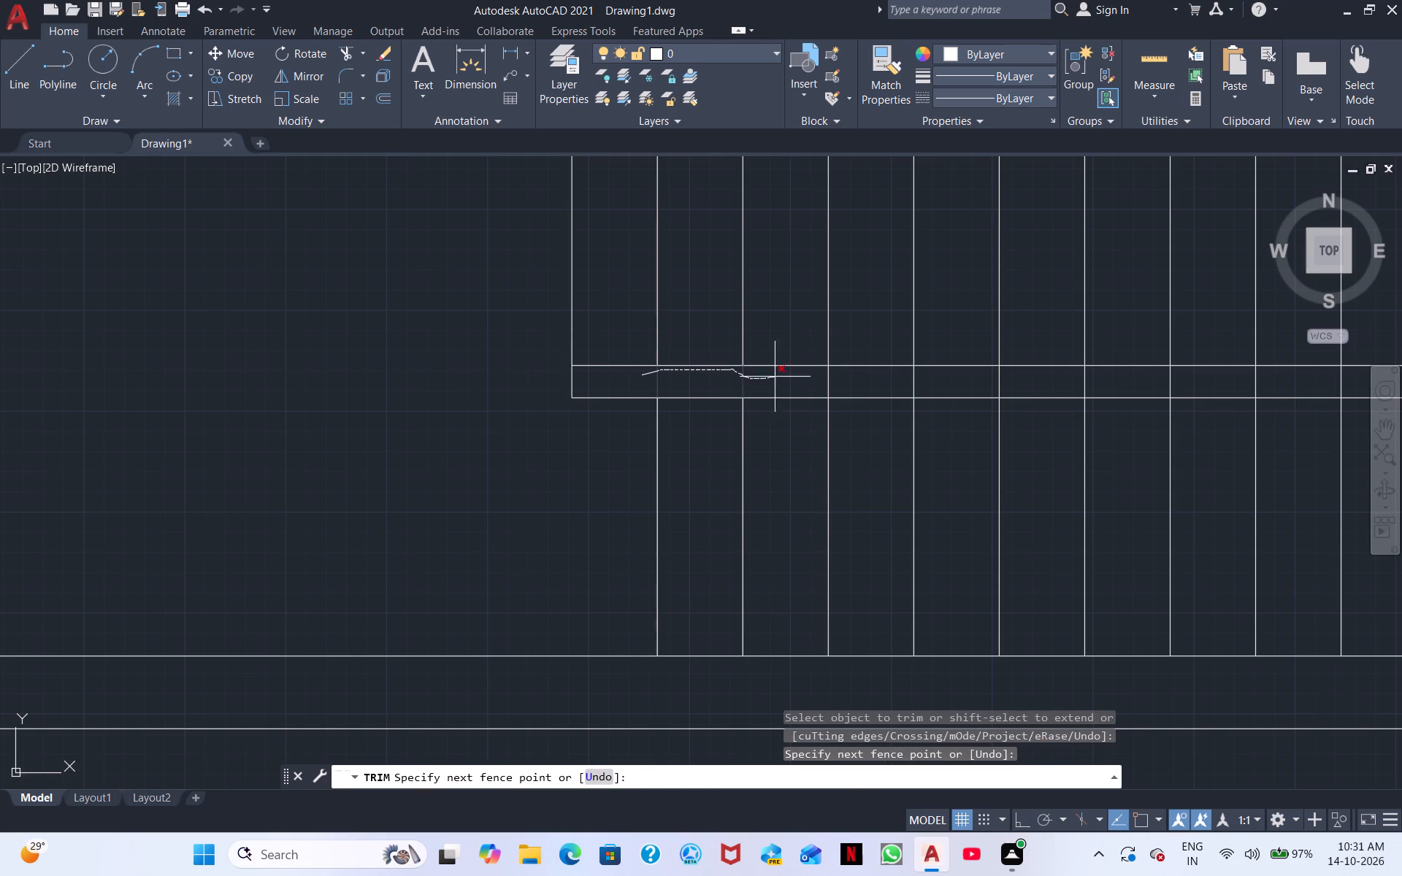
drag(775, 377, 1164, 372)
middle_drag(1192, 396, 697, 540)
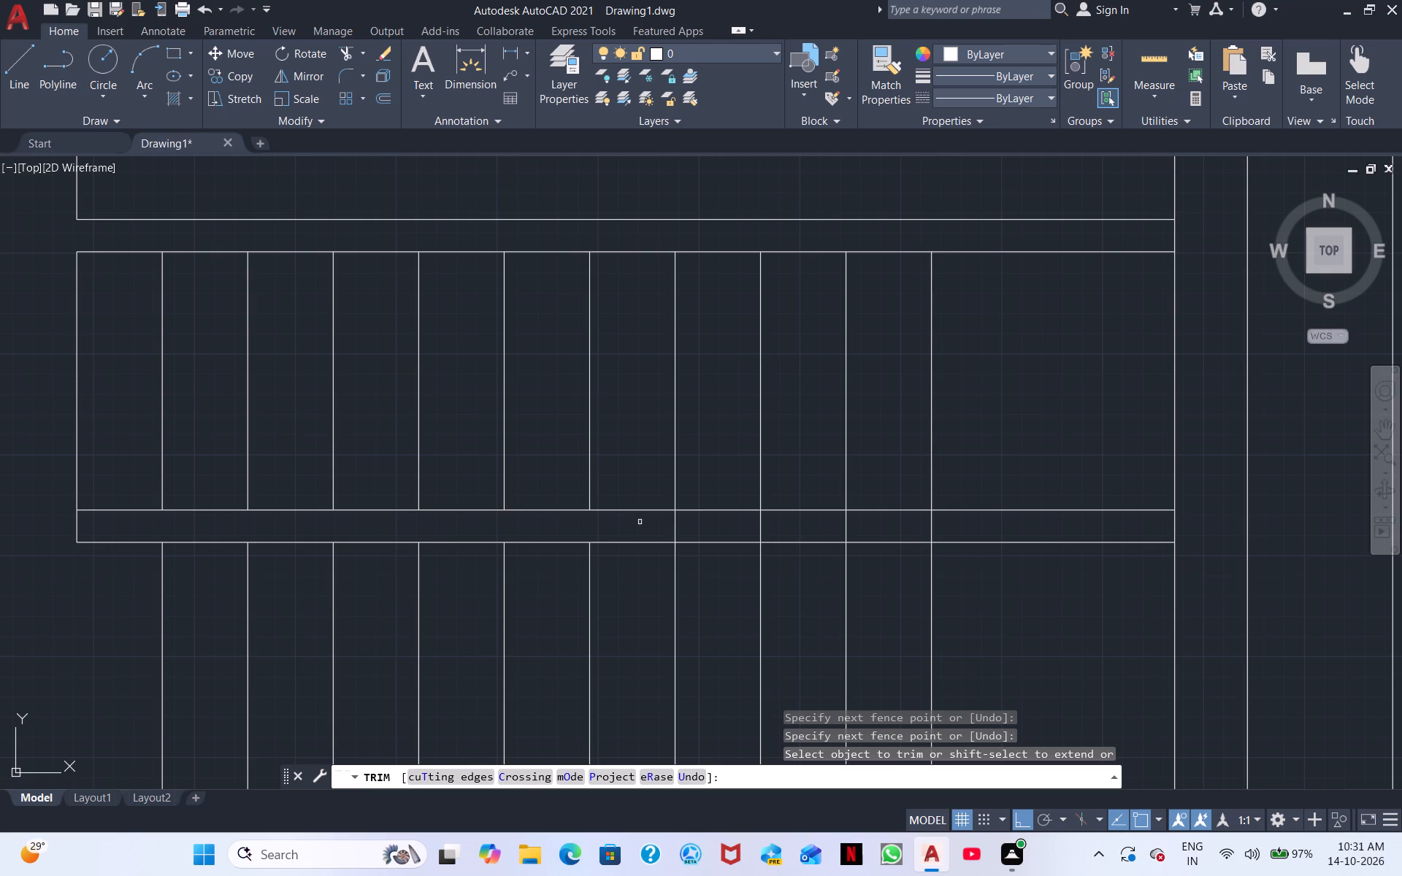
drag(645, 531, 869, 528)
scroll(852, 537, down, 2)
middle_drag(890, 579, 875, 506)
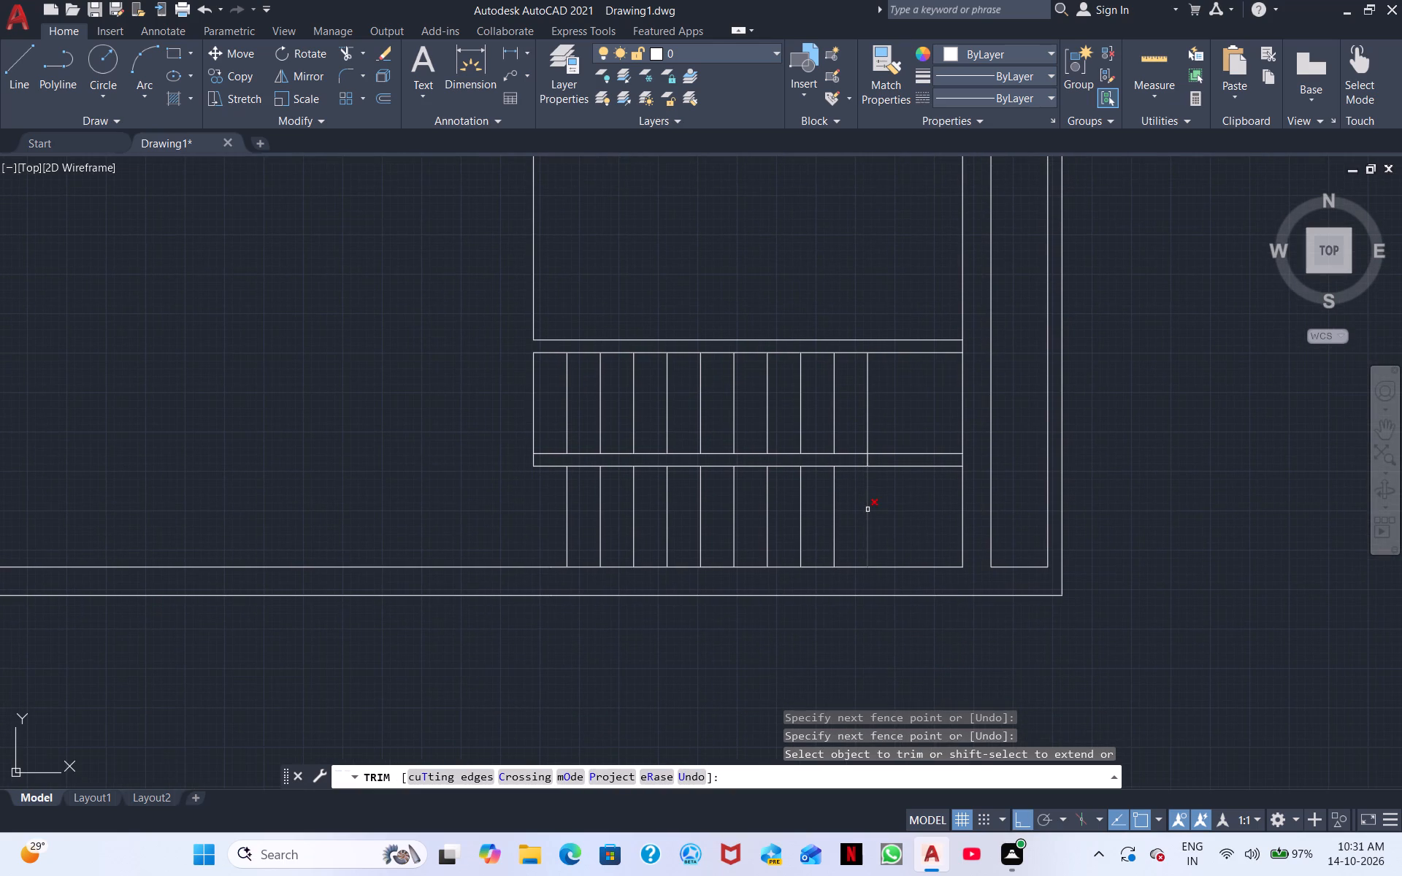
key(Escape)
Draw a horizontal line bridging the break in the north wall's inner line near the plan's northwest corner.
middle_drag(410, 671, 377, 513)
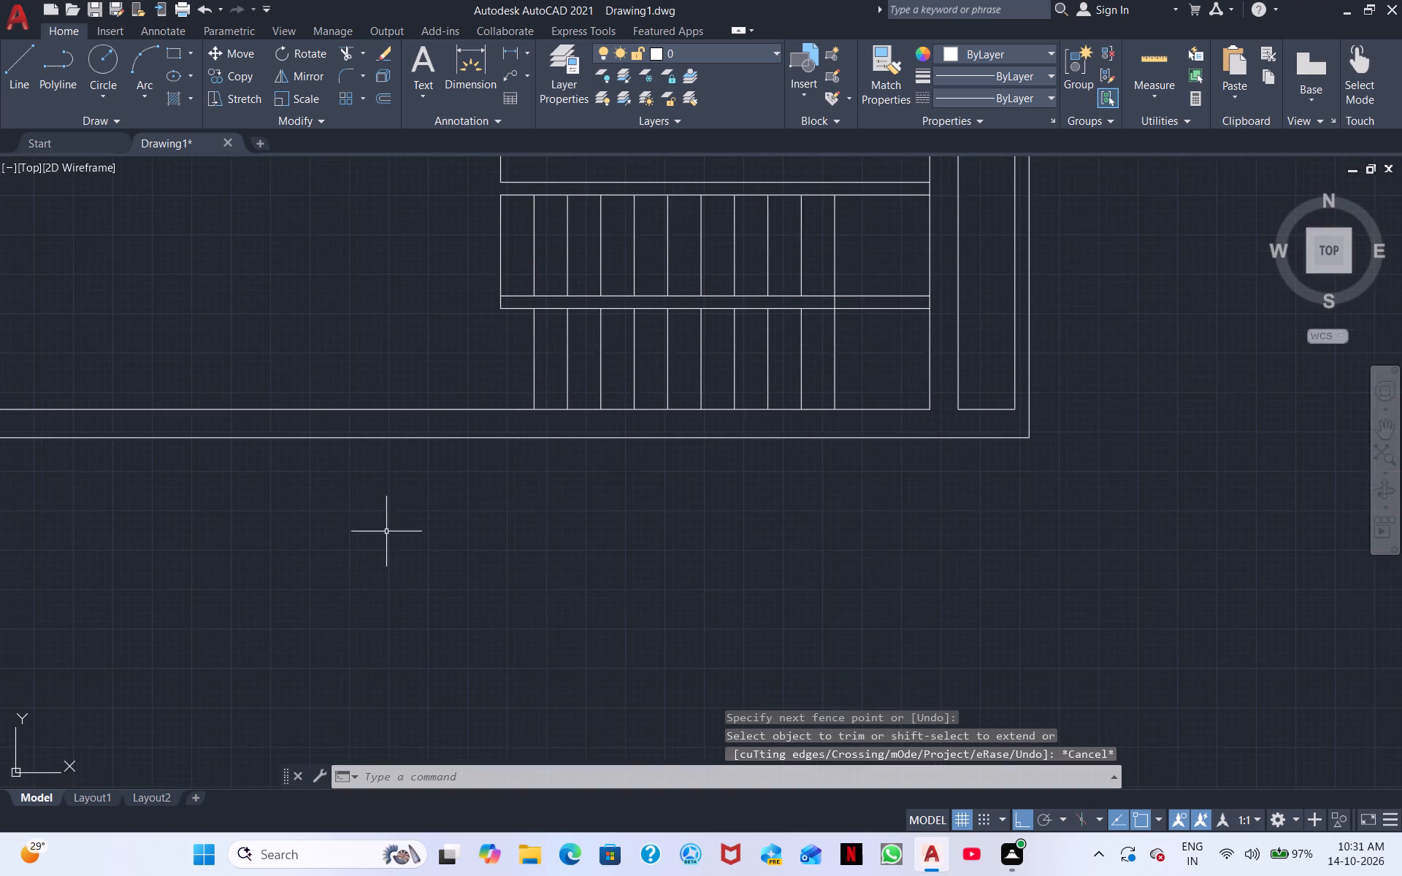
scroll(395, 537, down, 1)
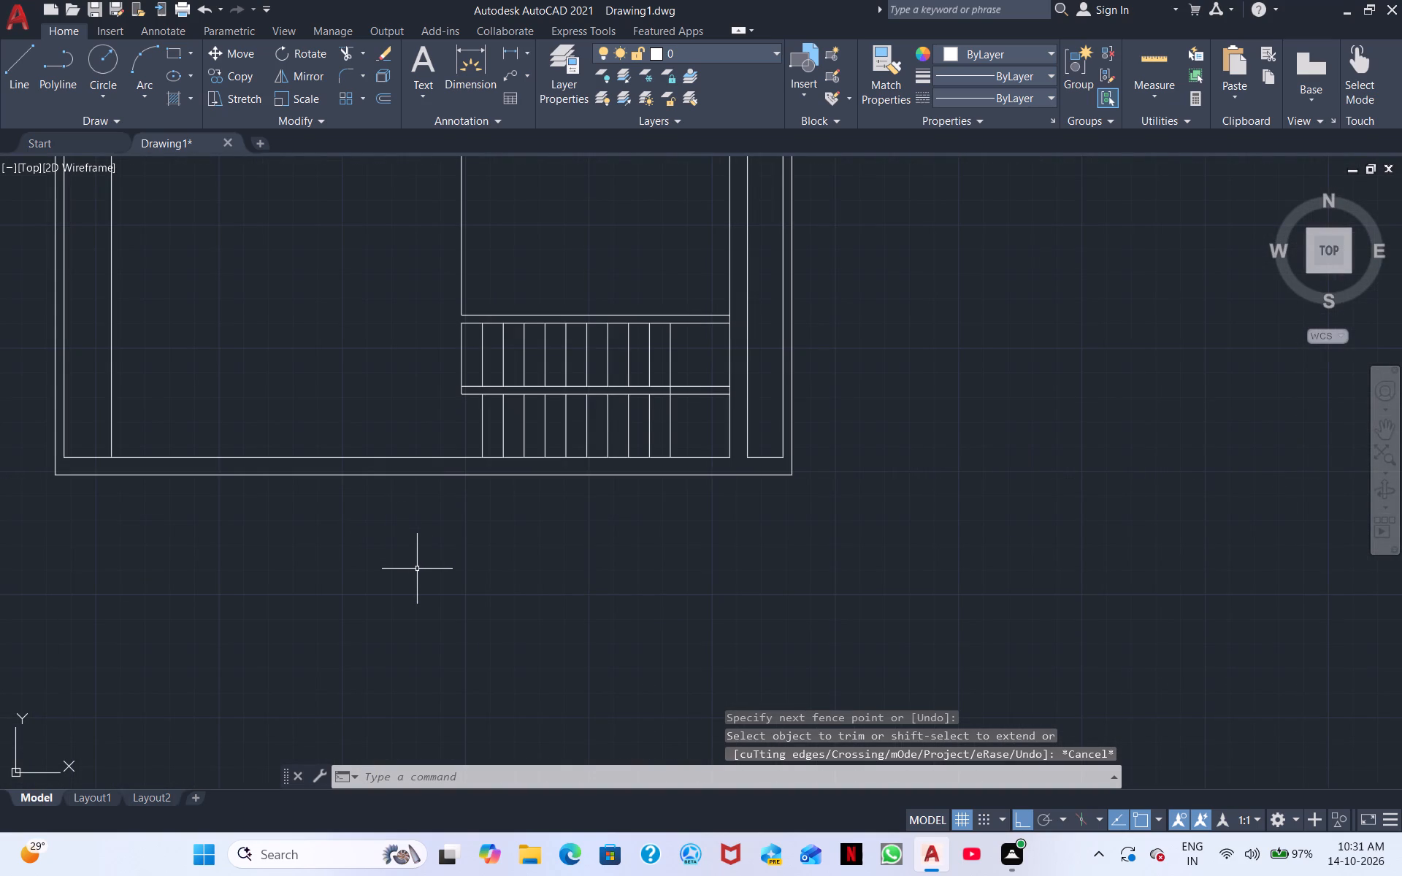
middle_drag(343, 536, 798, 591)
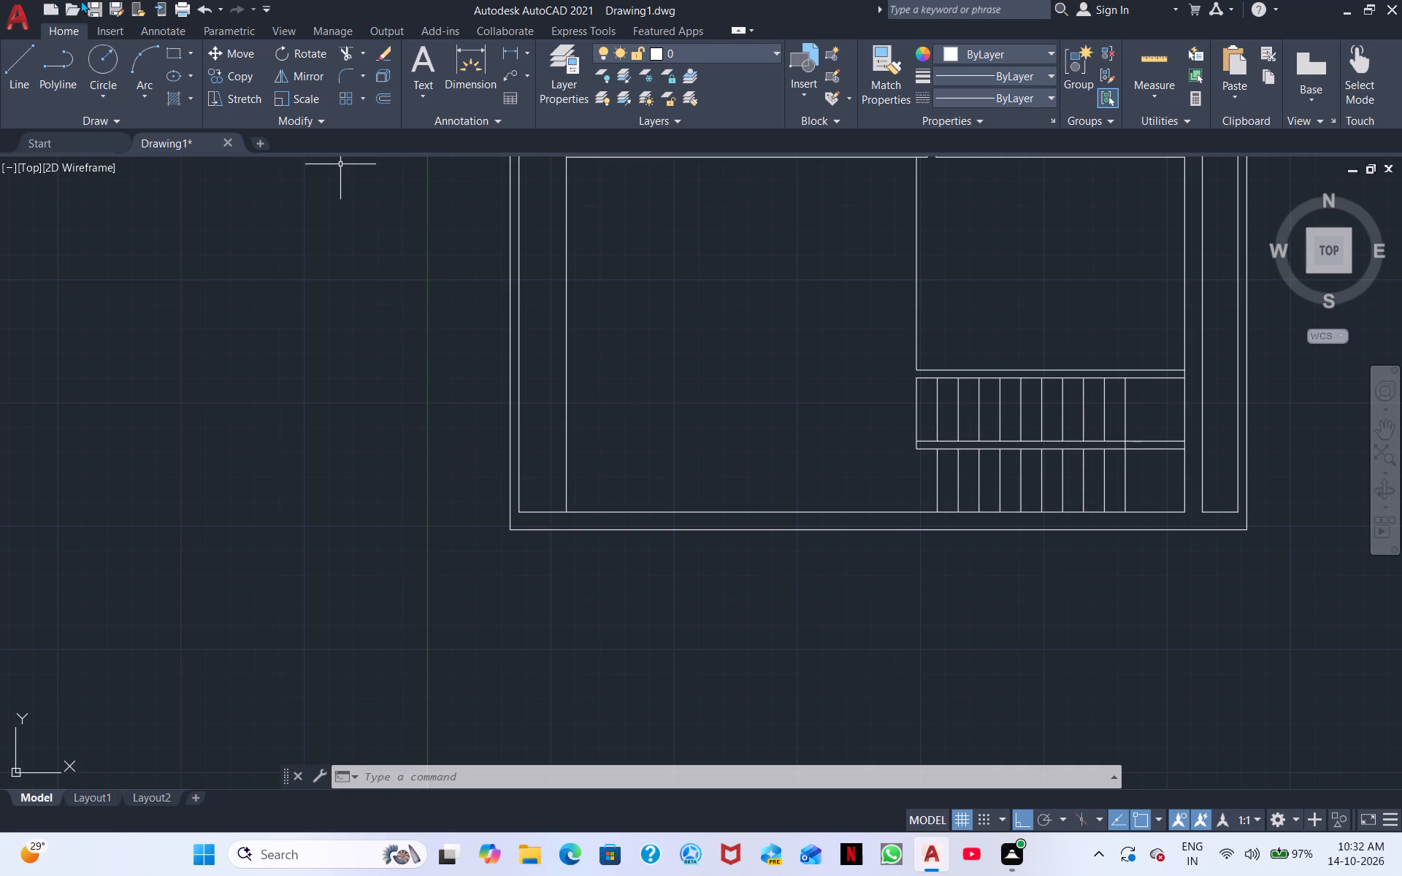
click(10, 60)
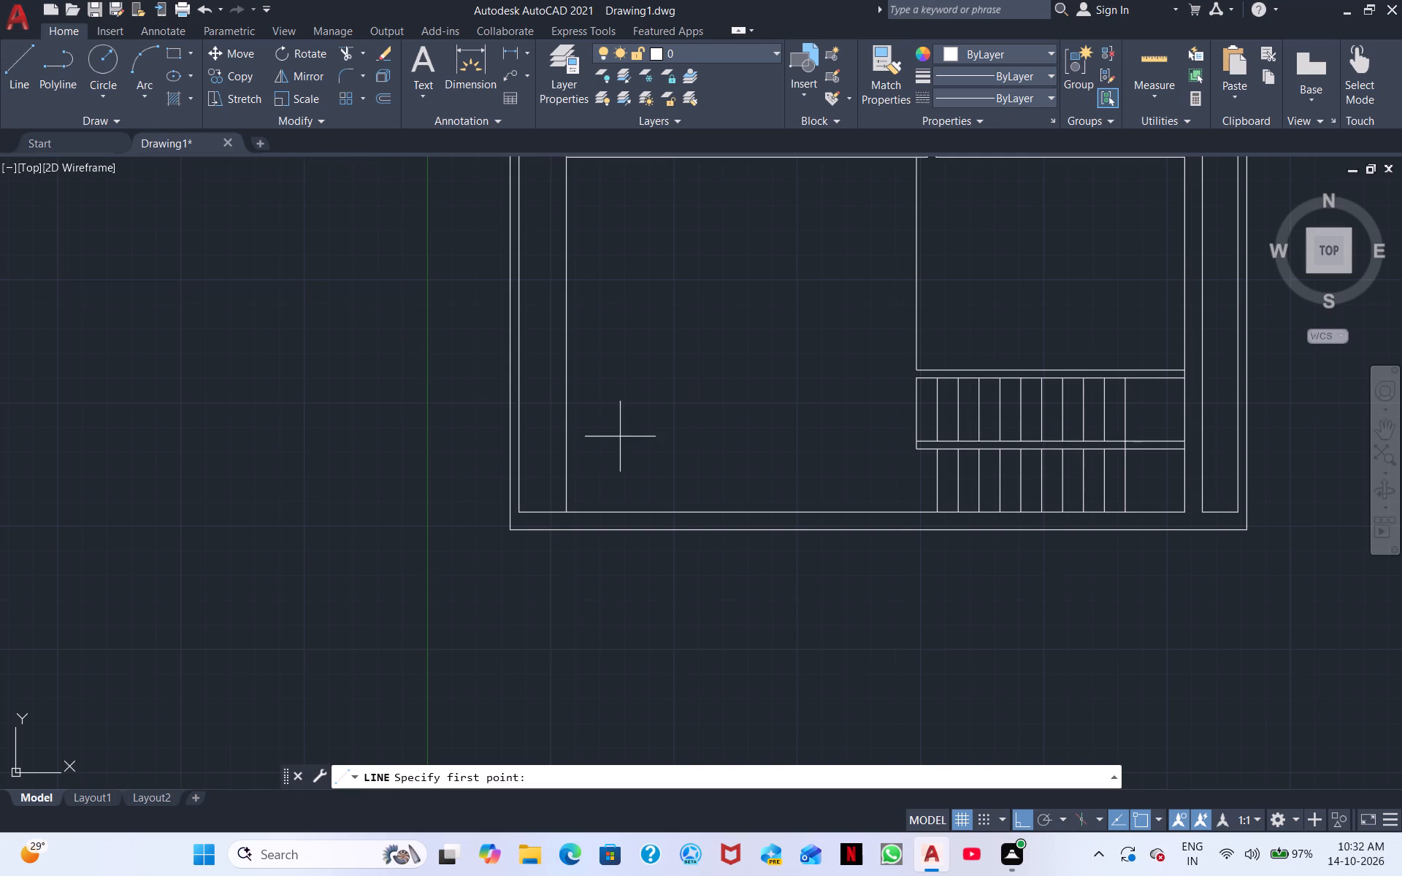
middle_drag(601, 343, 583, 506)
middle_drag(569, 407, 527, 629)
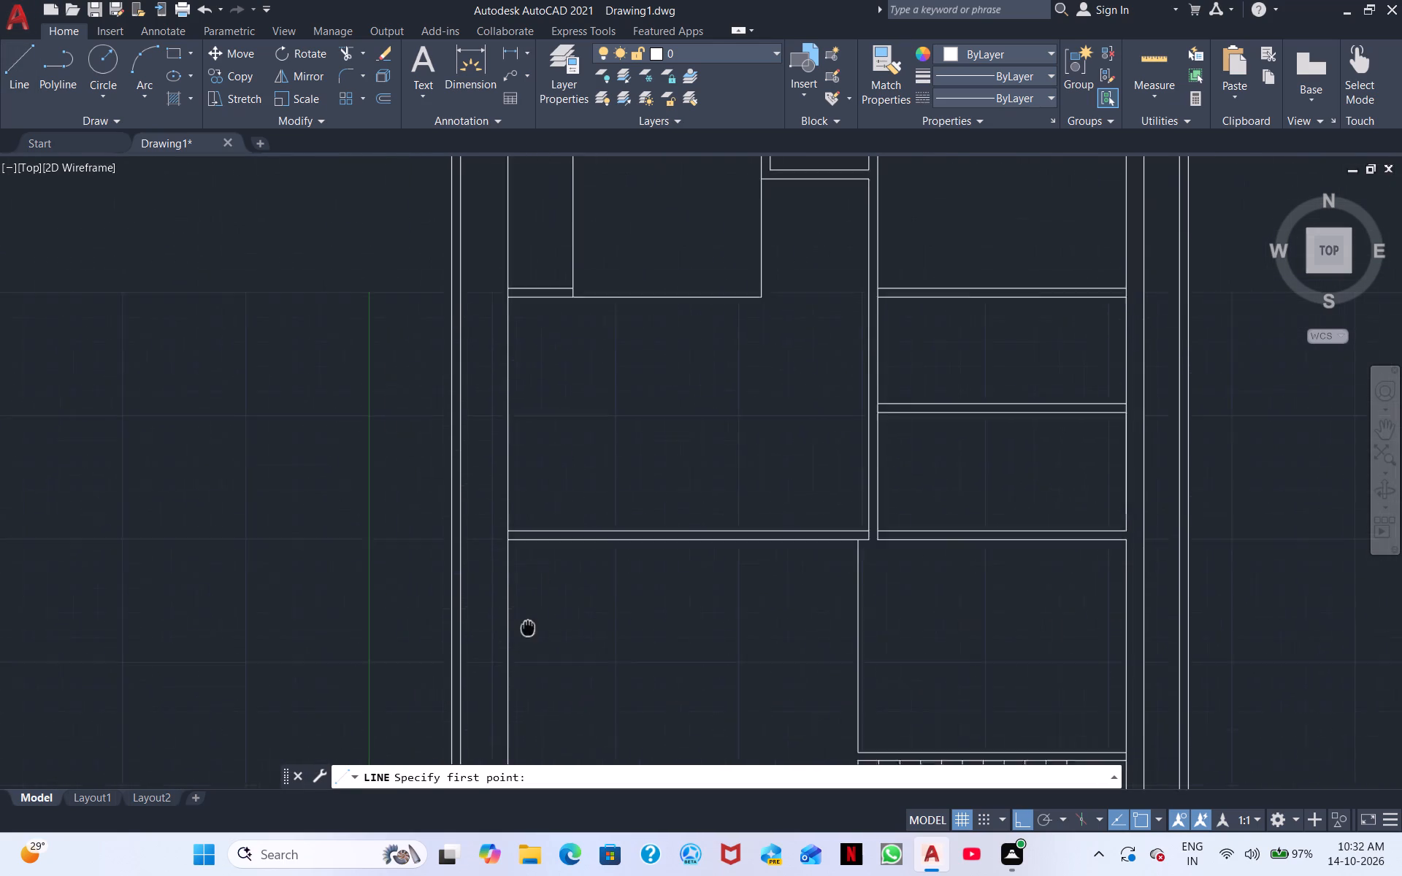
middle_drag(527, 629, 524, 662)
middle_drag(562, 467, 545, 606)
middle_drag(554, 508, 540, 570)
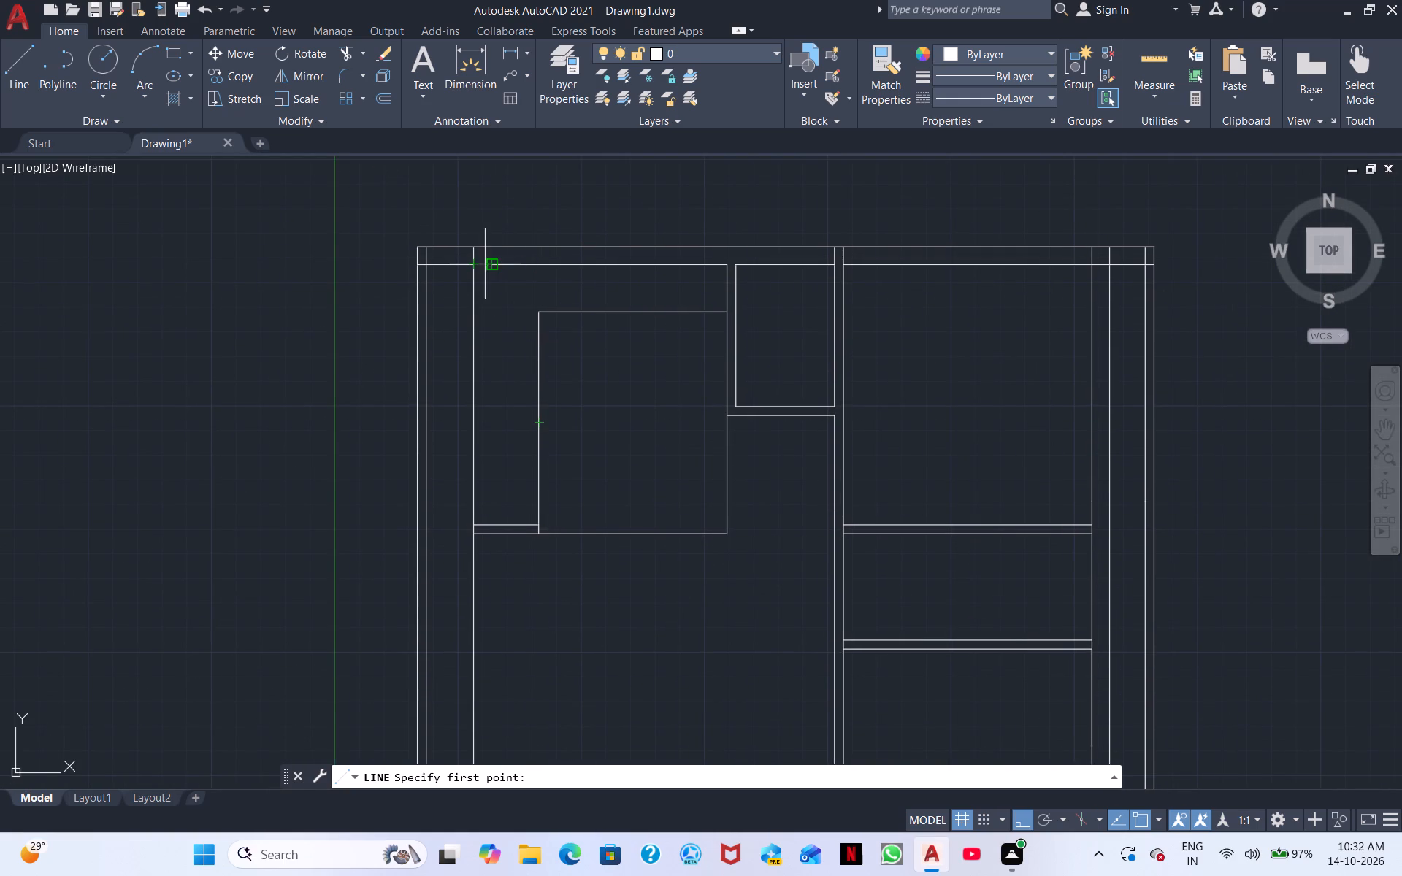
scroll(478, 274, up, 4)
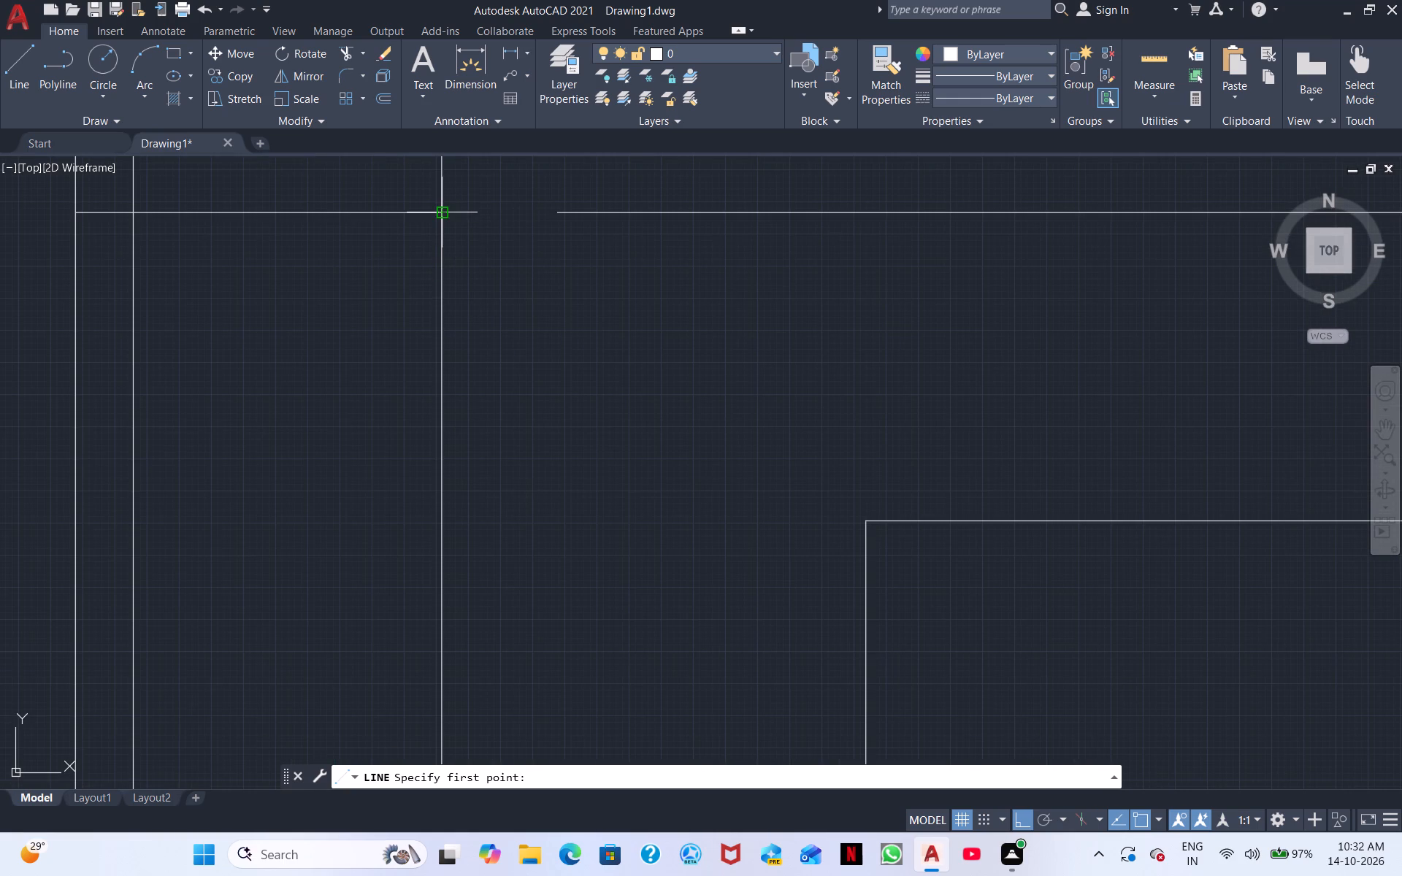
click(447, 213)
click(557, 215)
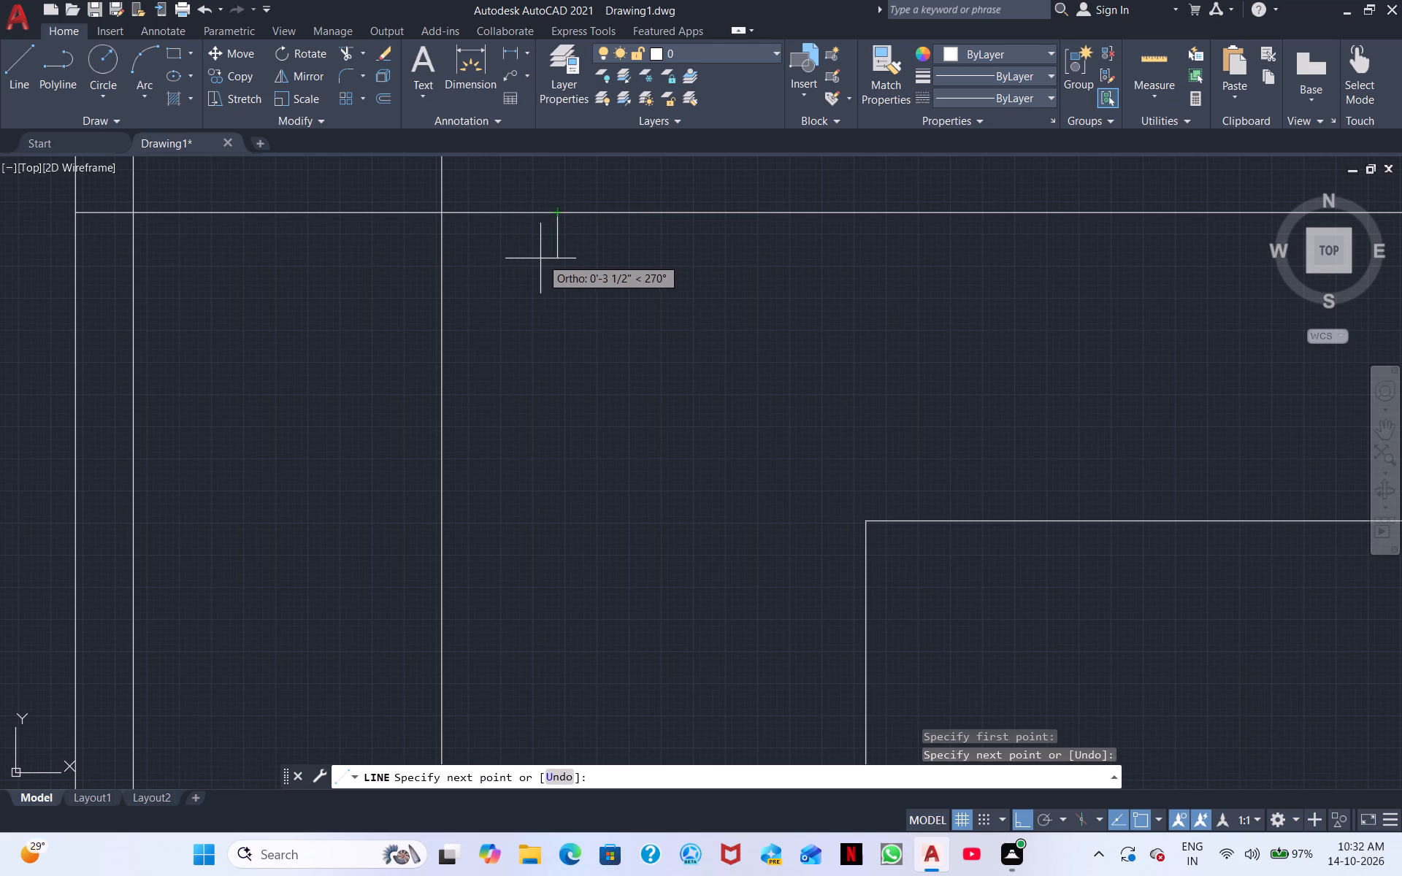
key(Escape)
Draw a rectangle across the north wall's thickness near the northwest corner, overlapping the vertical room line.
middle_drag(356, 437, 356, 591)
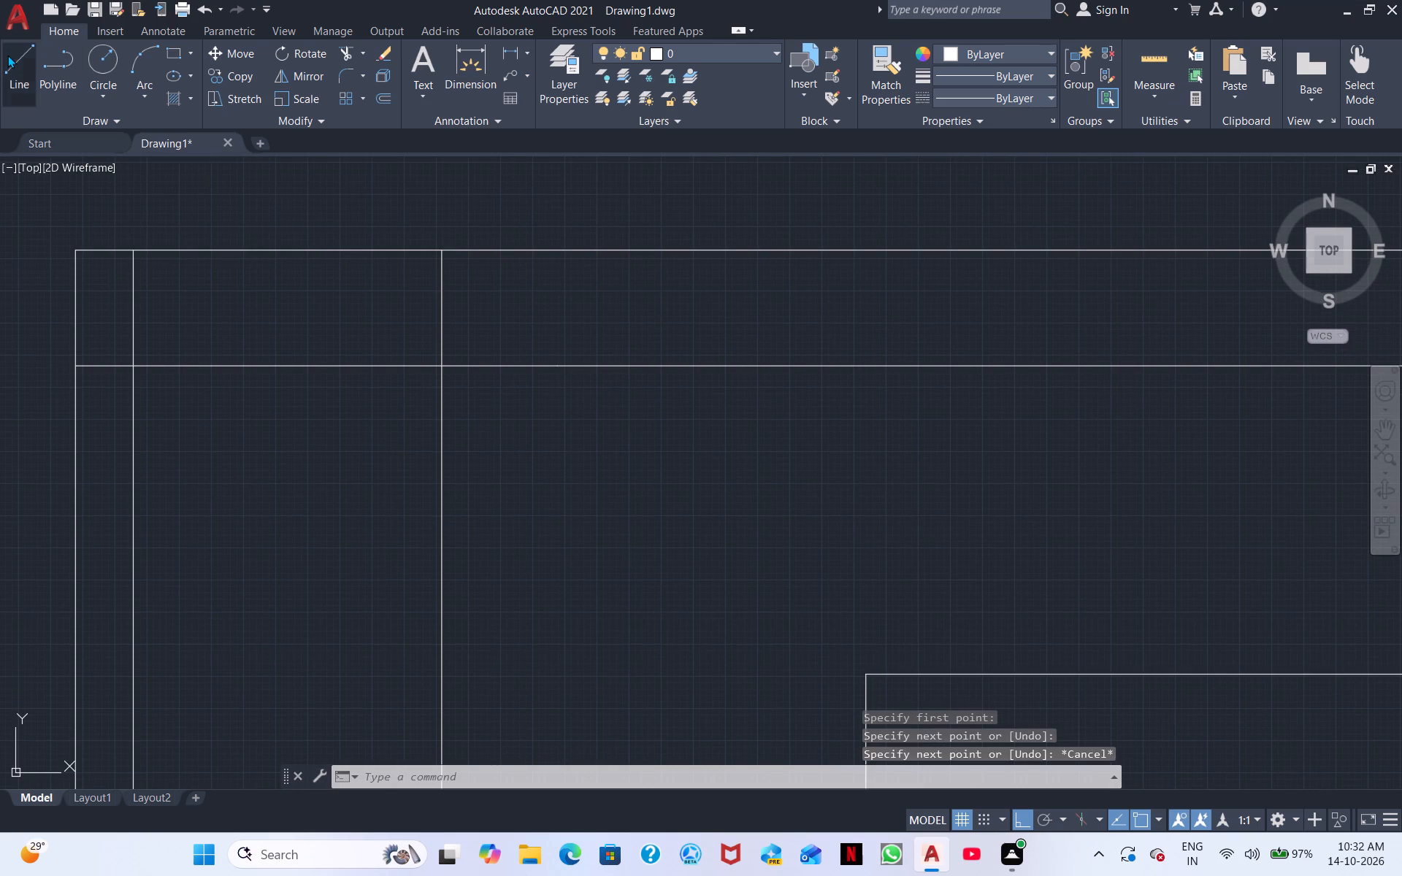
click(7, 55)
click(176, 50)
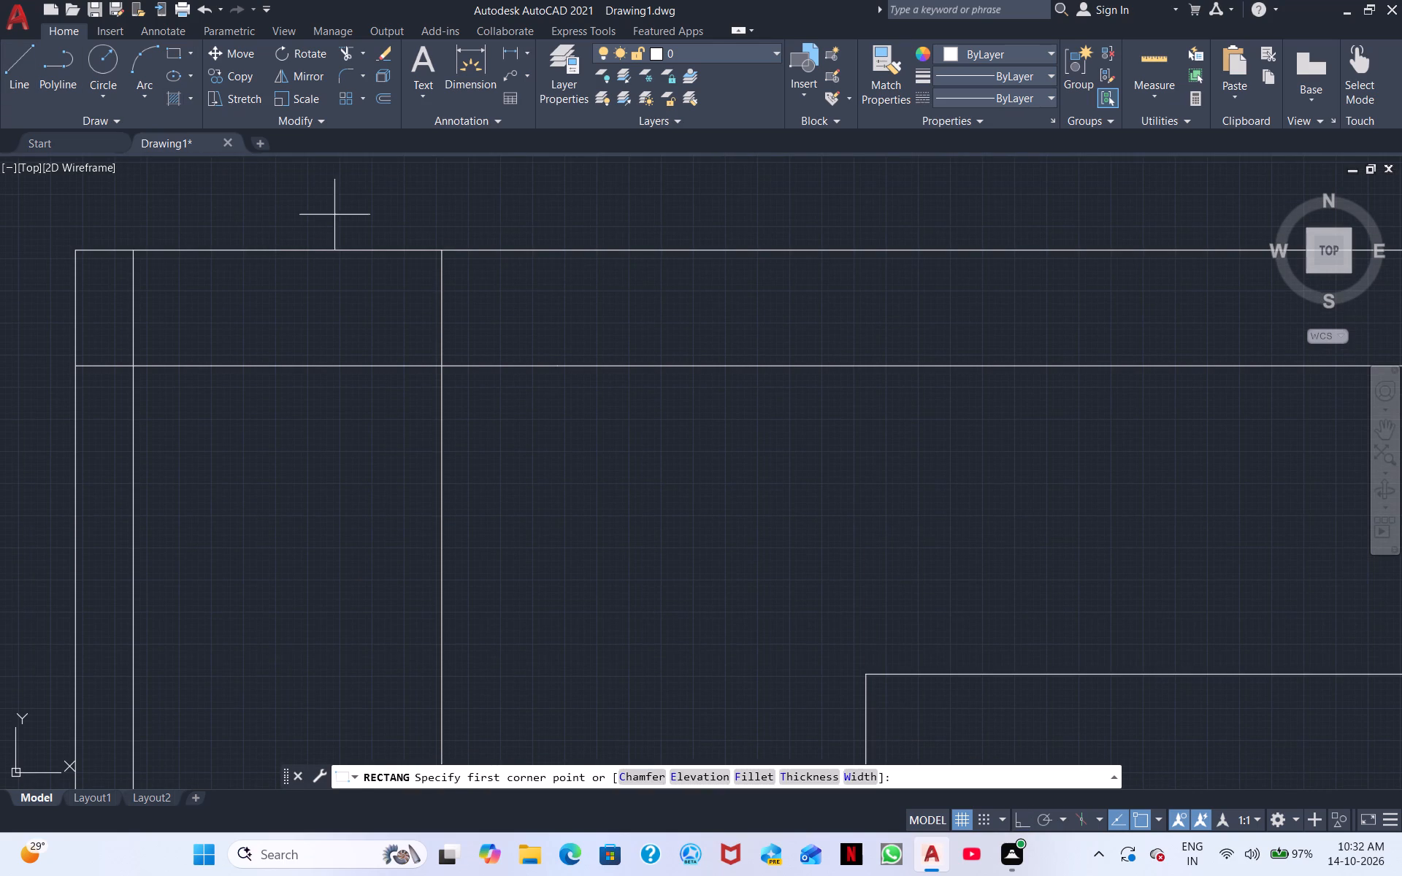
click(402, 252)
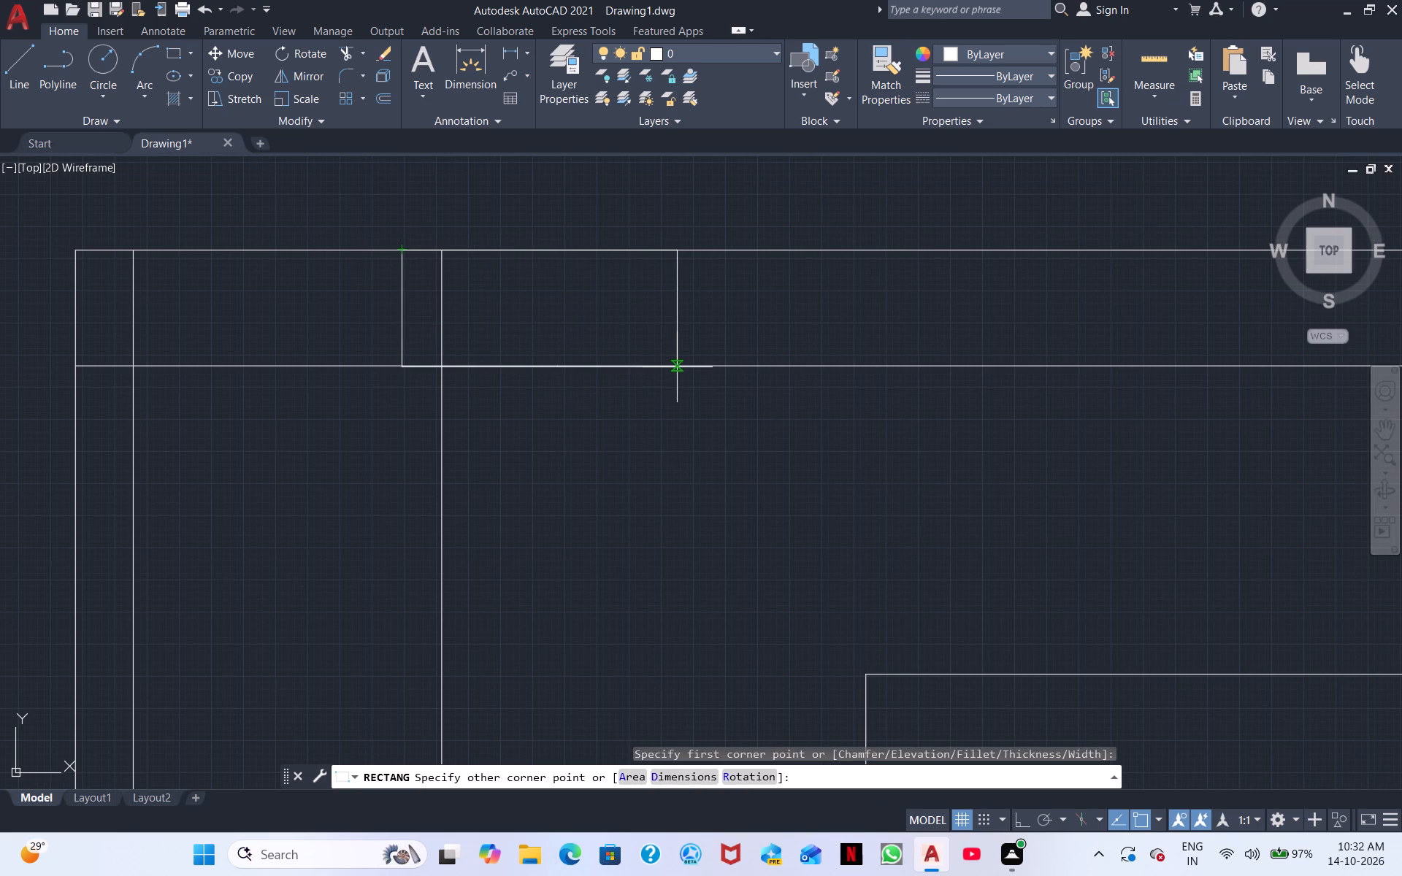
click(752, 366)
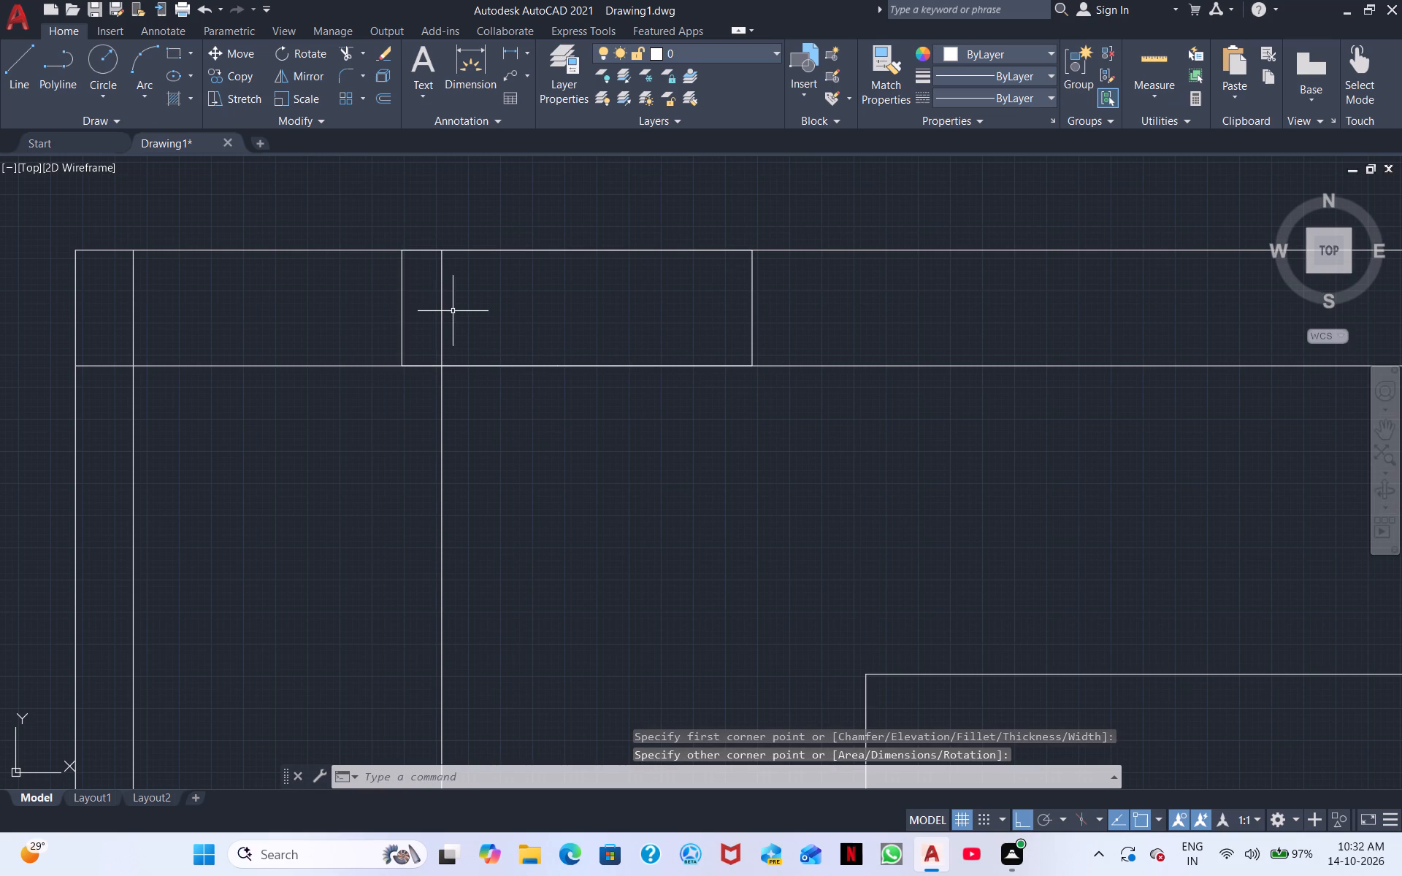
Trim the vertical room line inside the rectangle in the north wall near the northwest corner.
click(342, 55)
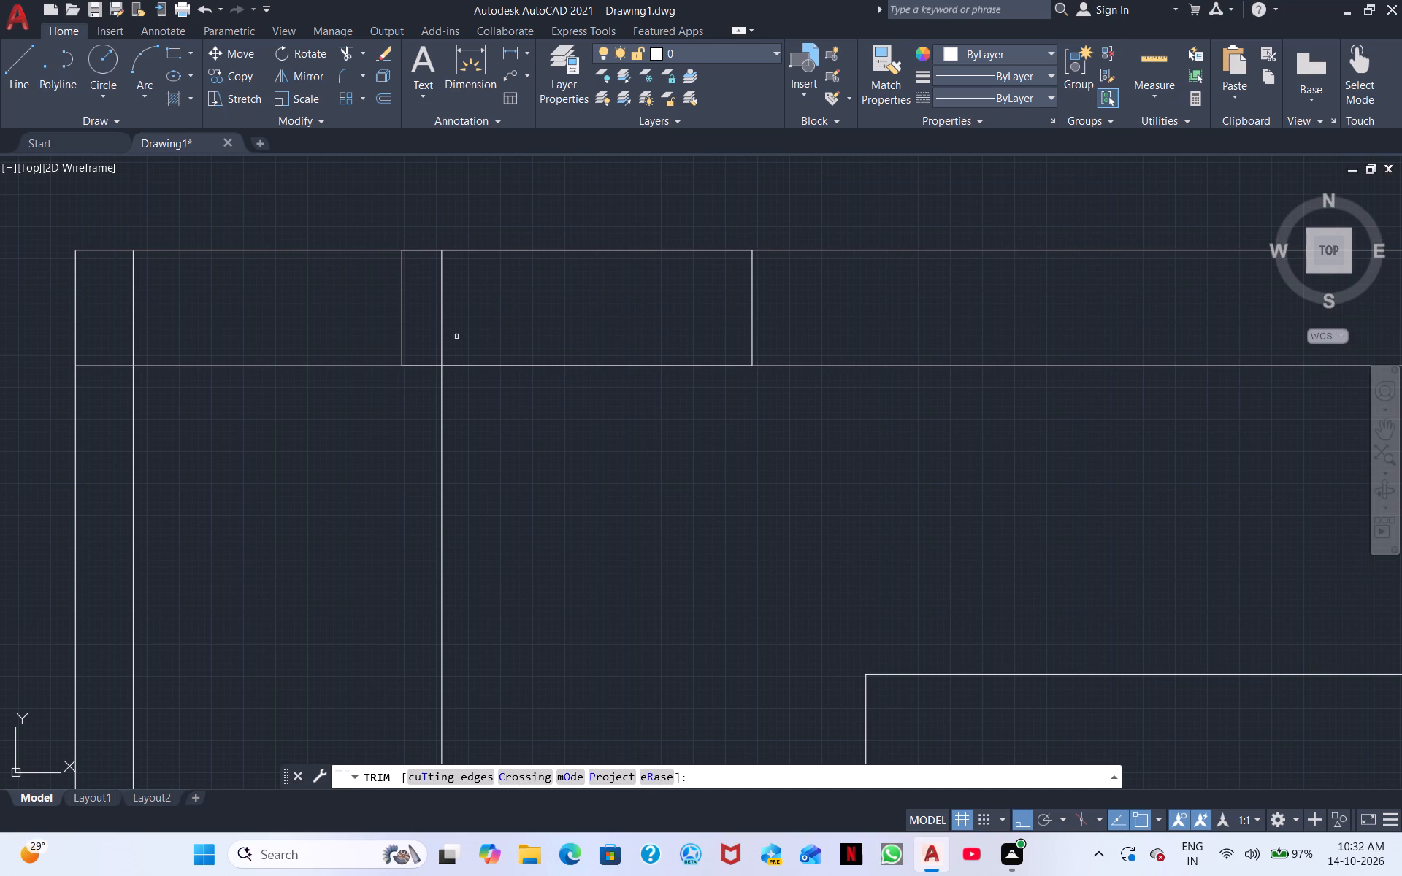
click(442, 318)
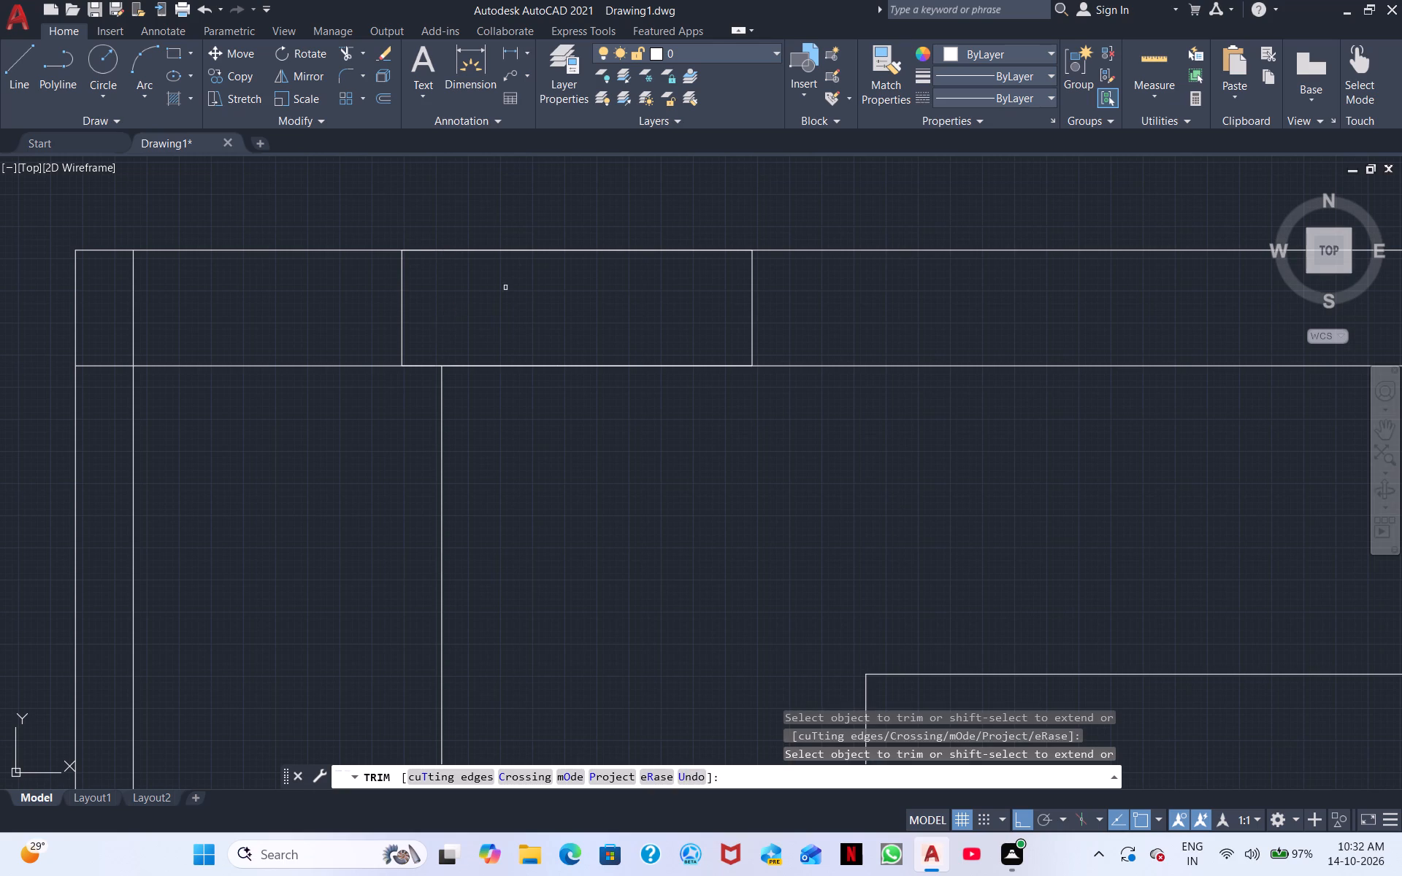
scroll(505, 288, down, 2)
key(Escape)
key(space)
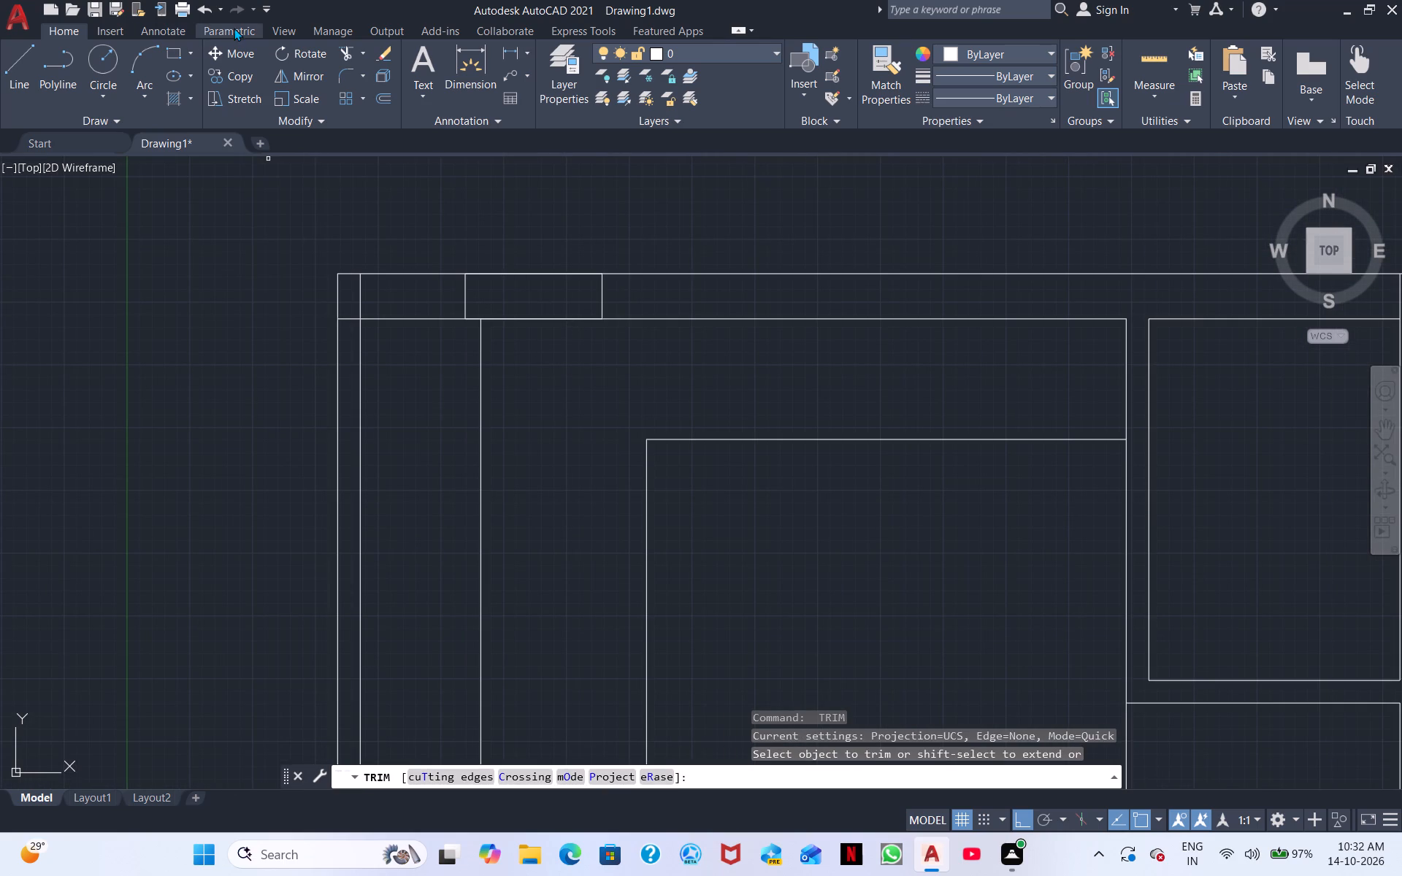
Draw a rectangle across the north wall's thickness, running east from the west face of the partition beside the large east room.
click(169, 50)
middle_drag(483, 483, 180, 457)
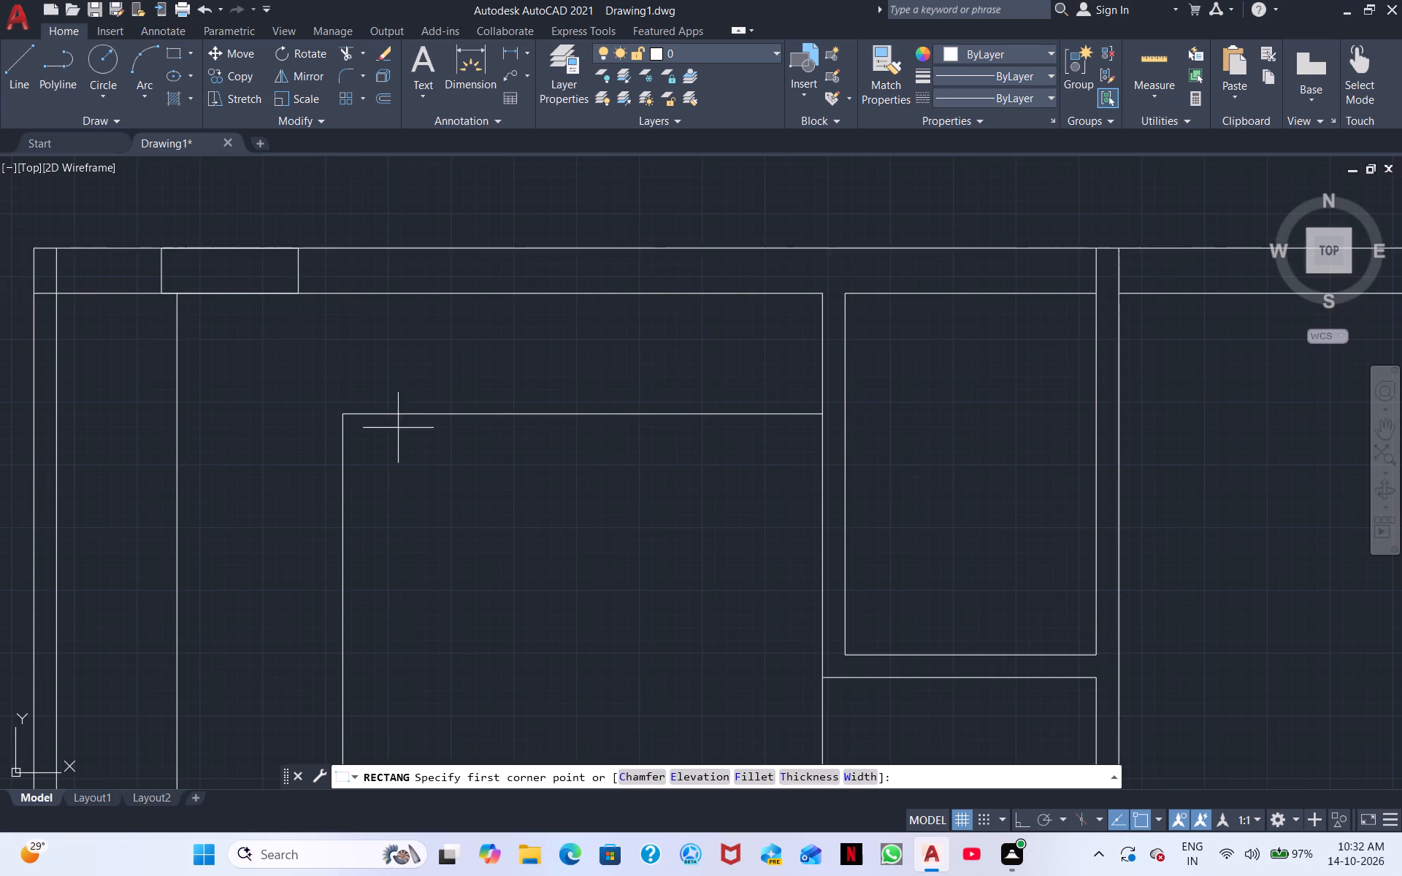
middle_drag(483, 406, 301, 506)
middle_drag(725, 447, 554, 479)
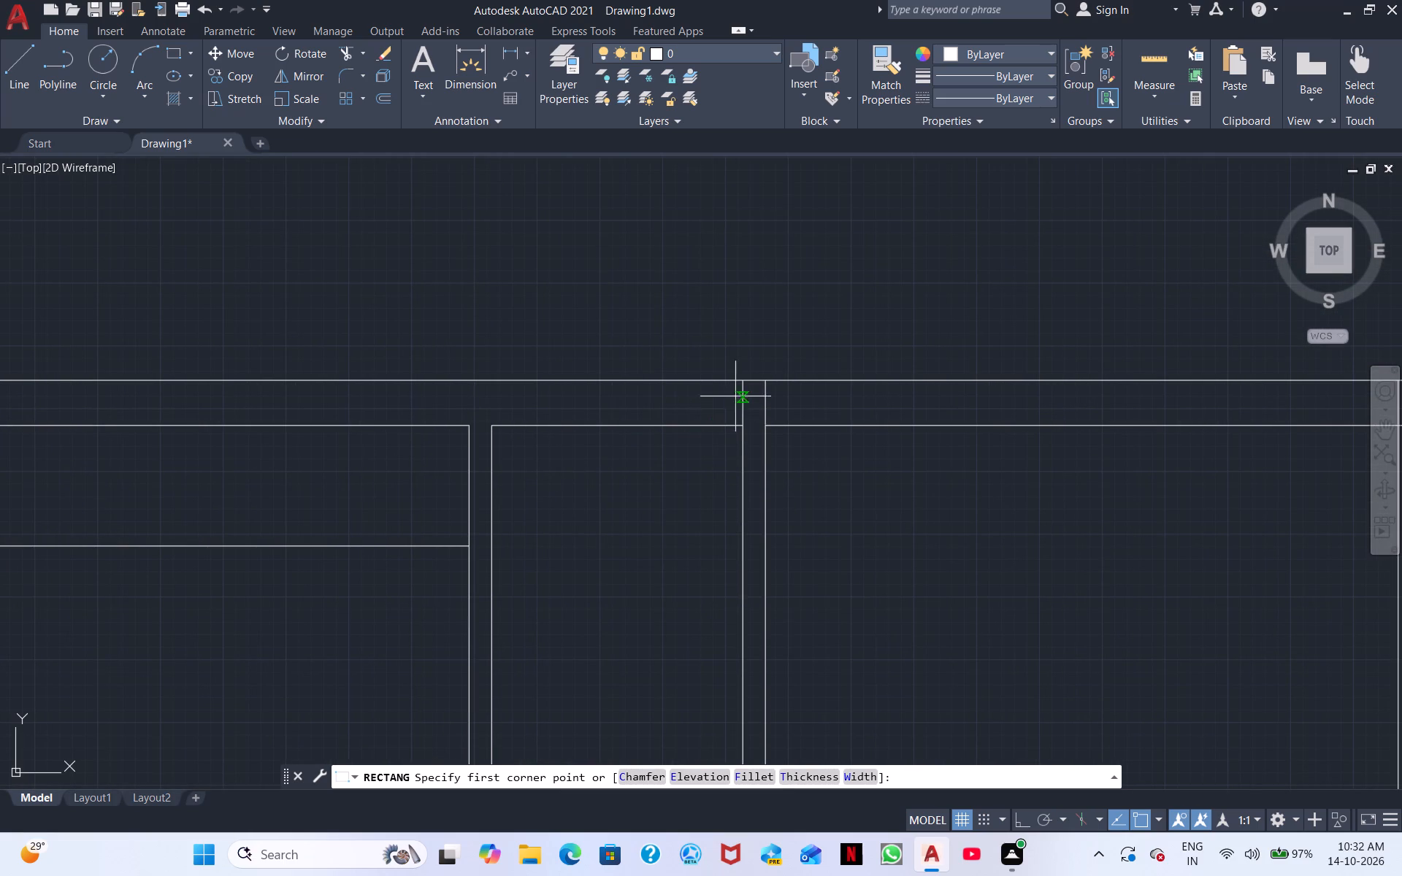
drag(741, 384, 741, 394)
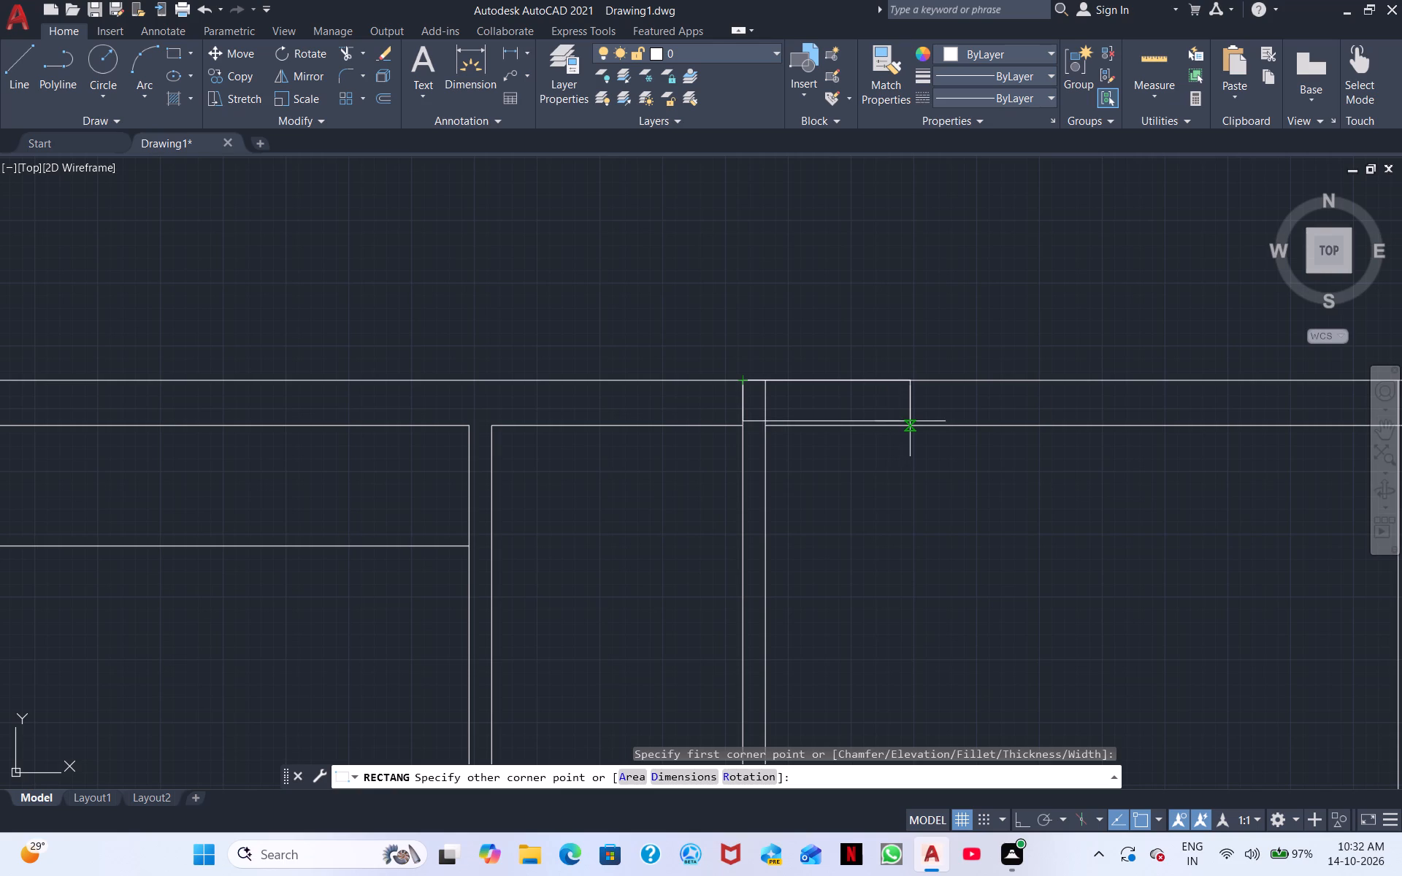
scroll(901, 432, up, 1)
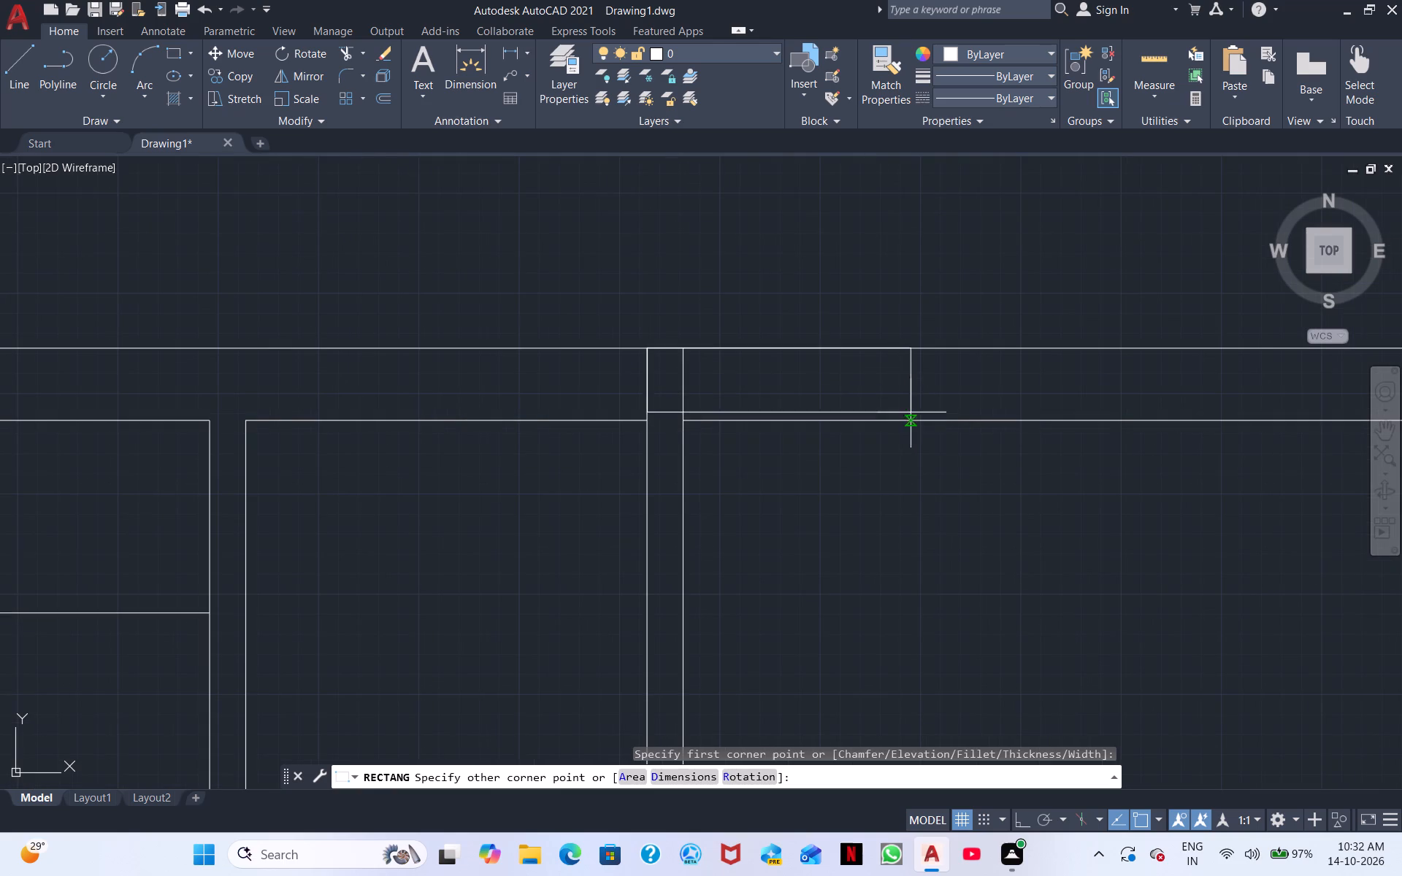
click(931, 420)
Trim the two partition lines that run through the new rectangle in the north wall.
scroll(984, 491, down, 1)
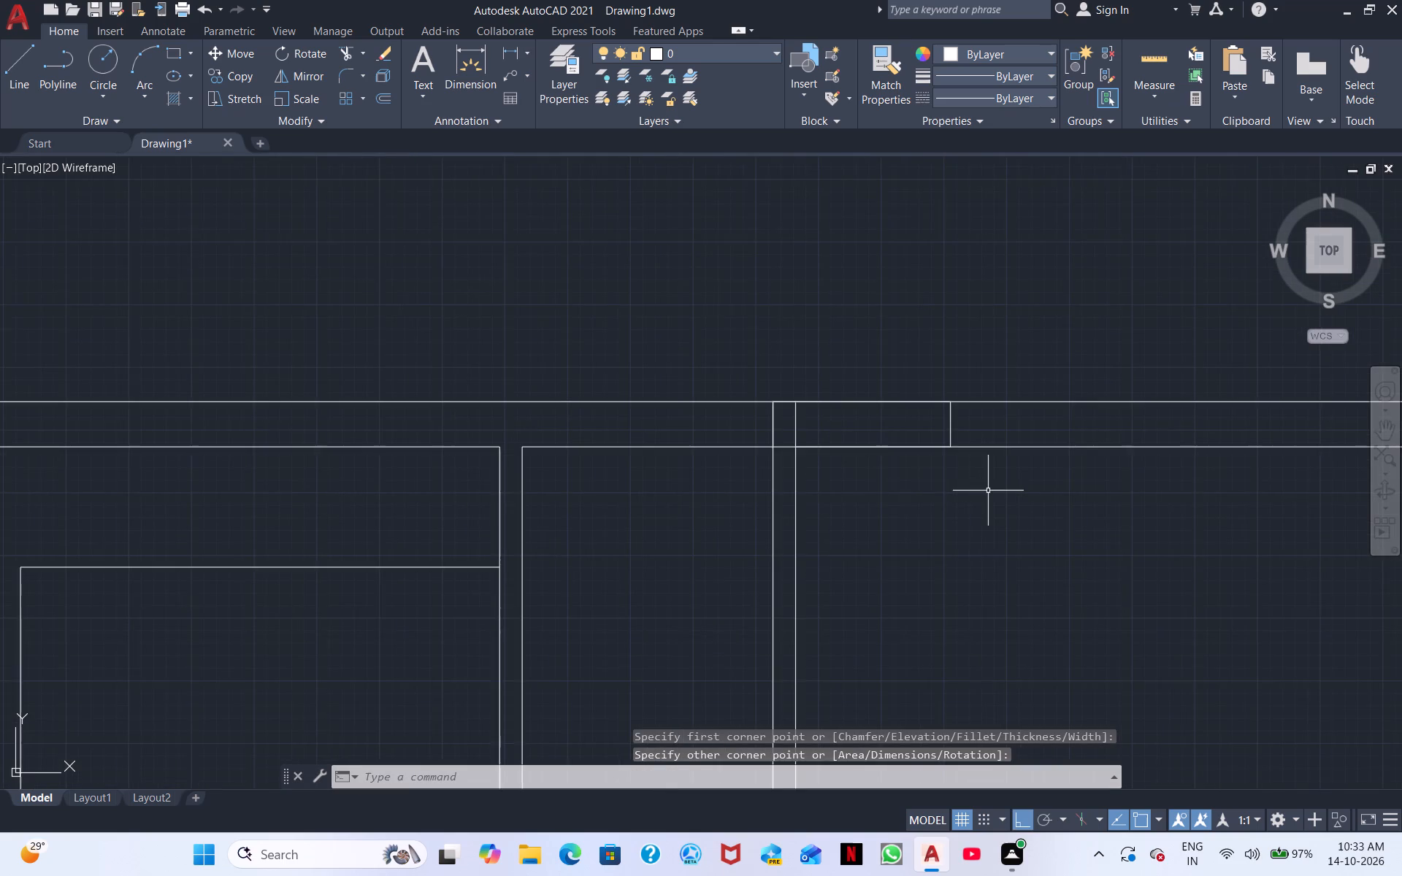
middle_drag(988, 491, 919, 411)
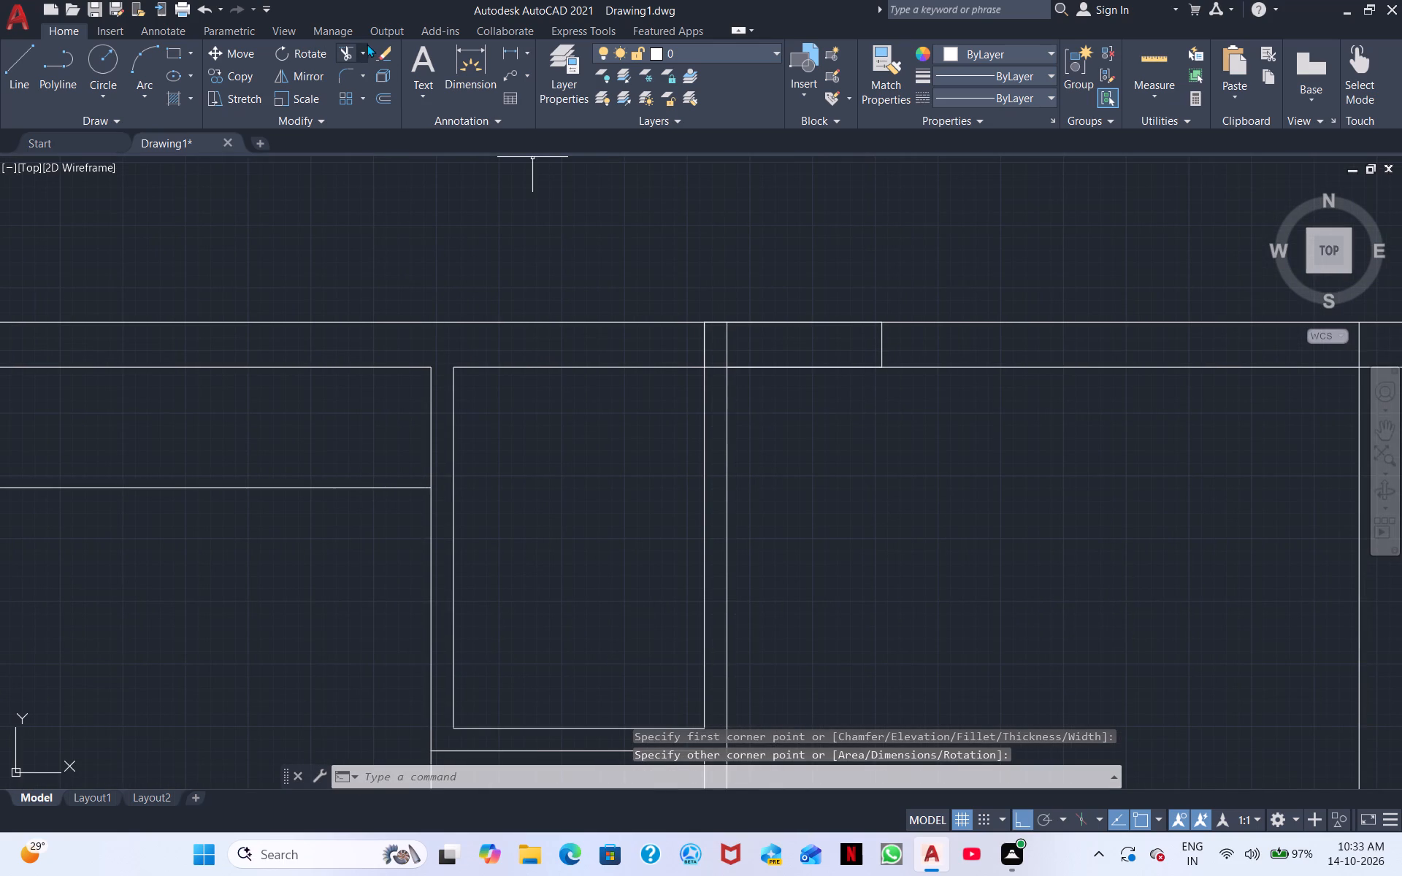
click(354, 46)
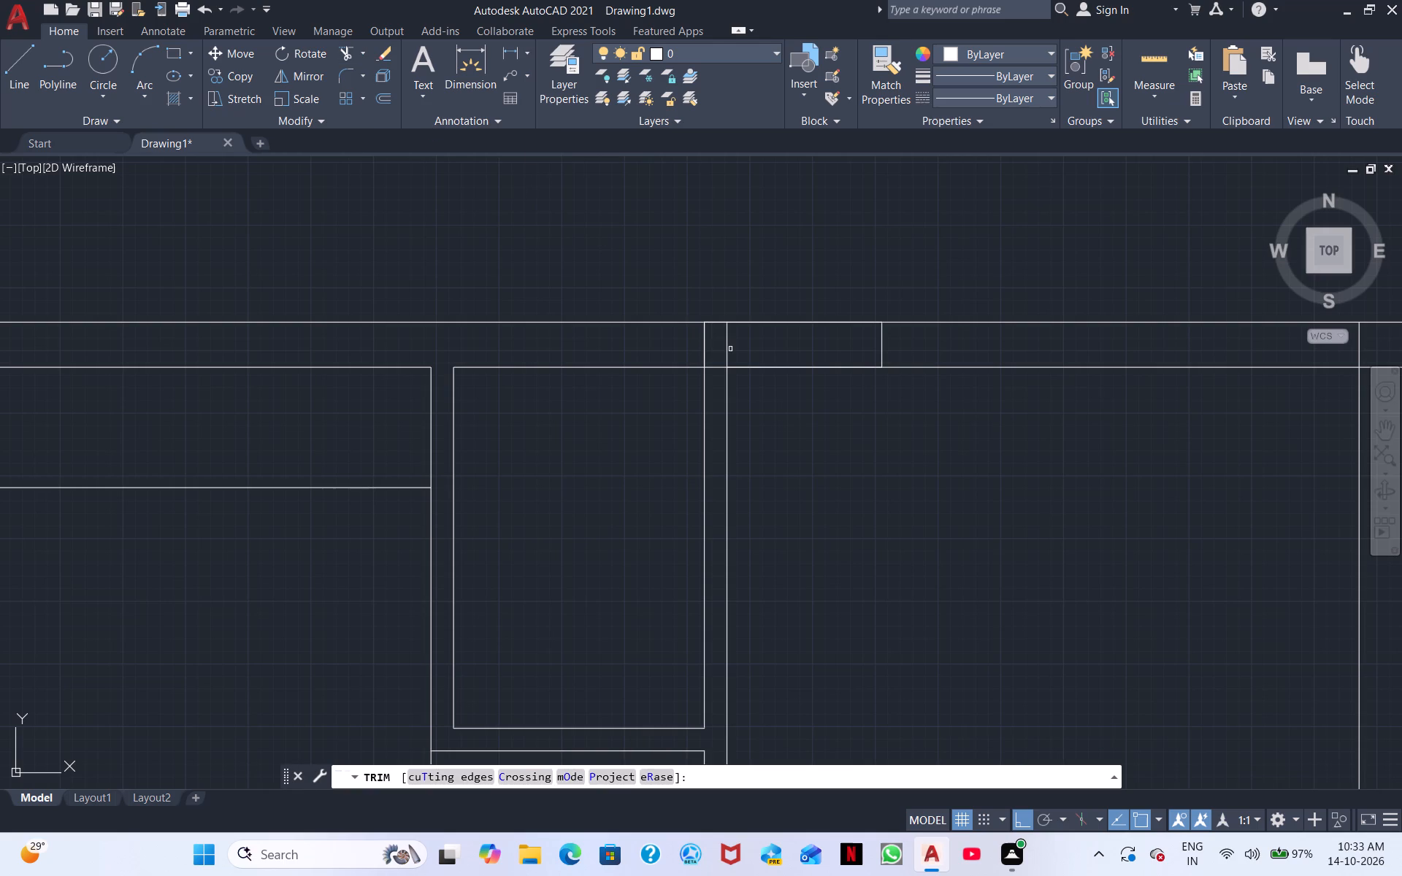
click(730, 349)
drag(730, 349, 714, 350)
double_click(714, 350)
drag(714, 350, 704, 351)
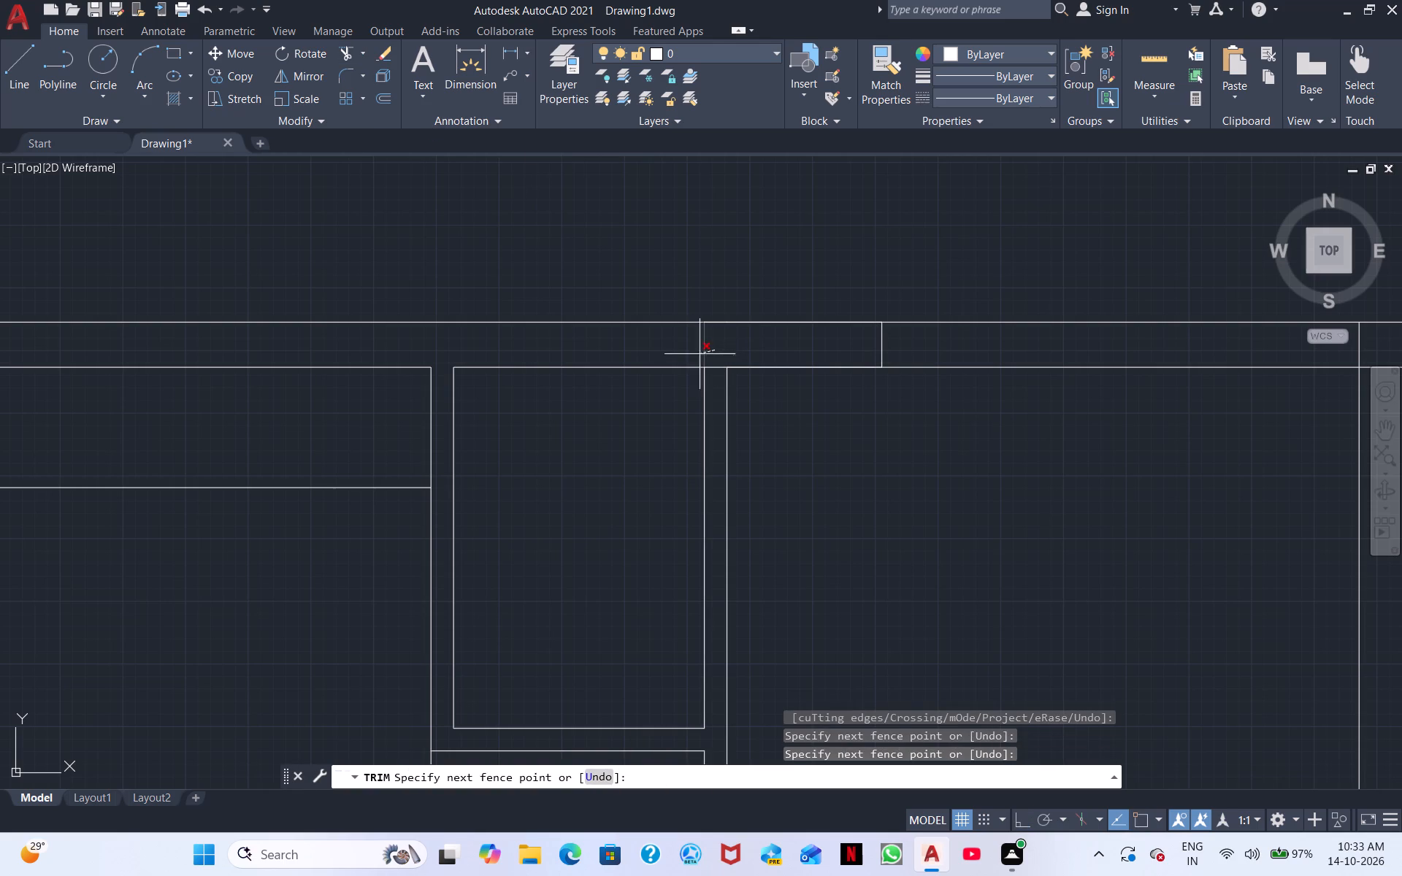
click(754, 350)
Trim the wall lines crossing the north wall near the northeast corner, including the inner-line segments across the two vertical walls' thicknesses.
scroll(740, 343, down, 1)
middle_drag(845, 431, 813, 407)
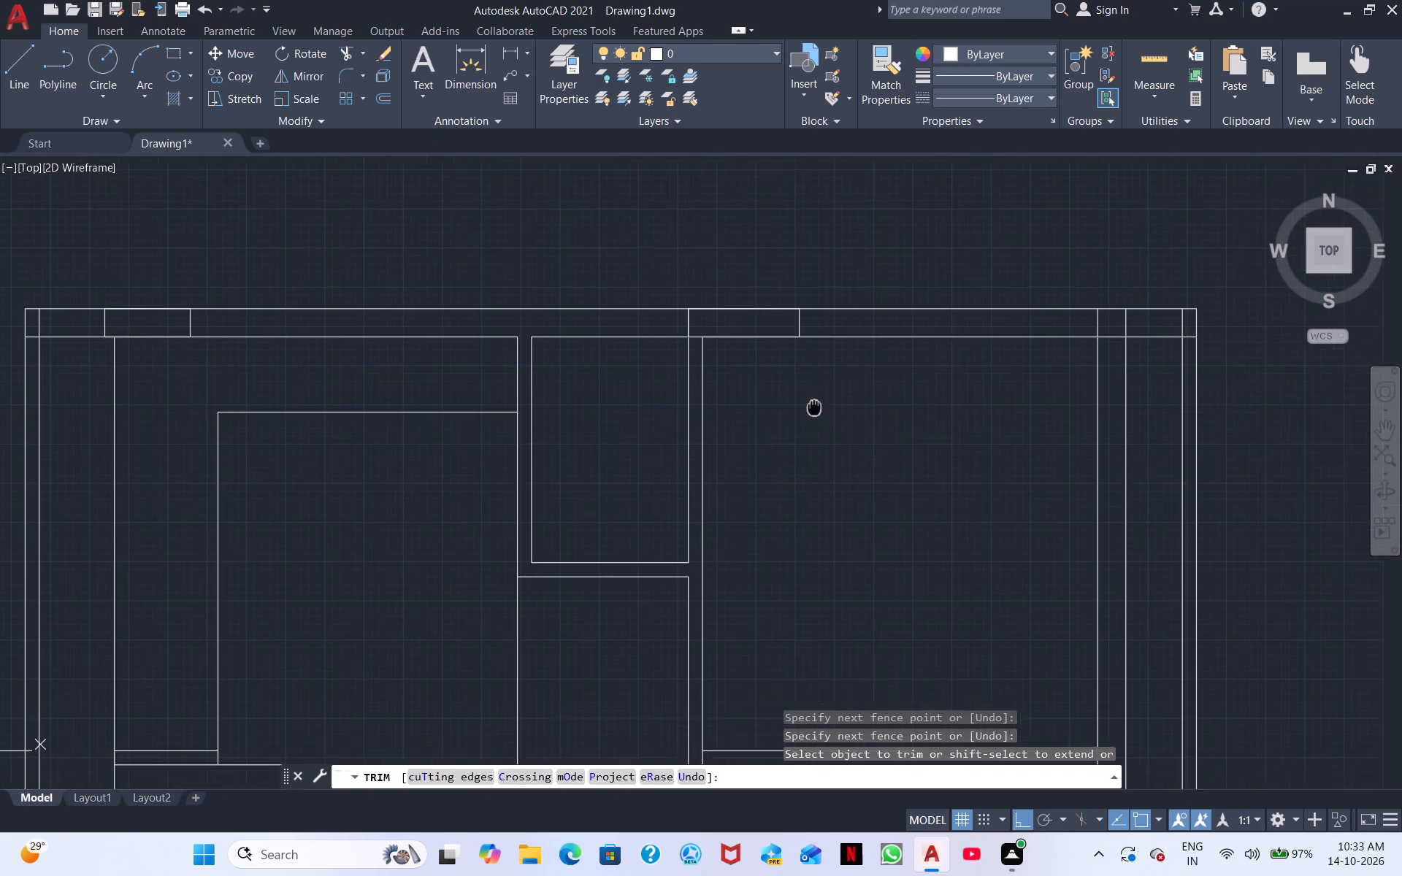
middle_drag(813, 407, 791, 393)
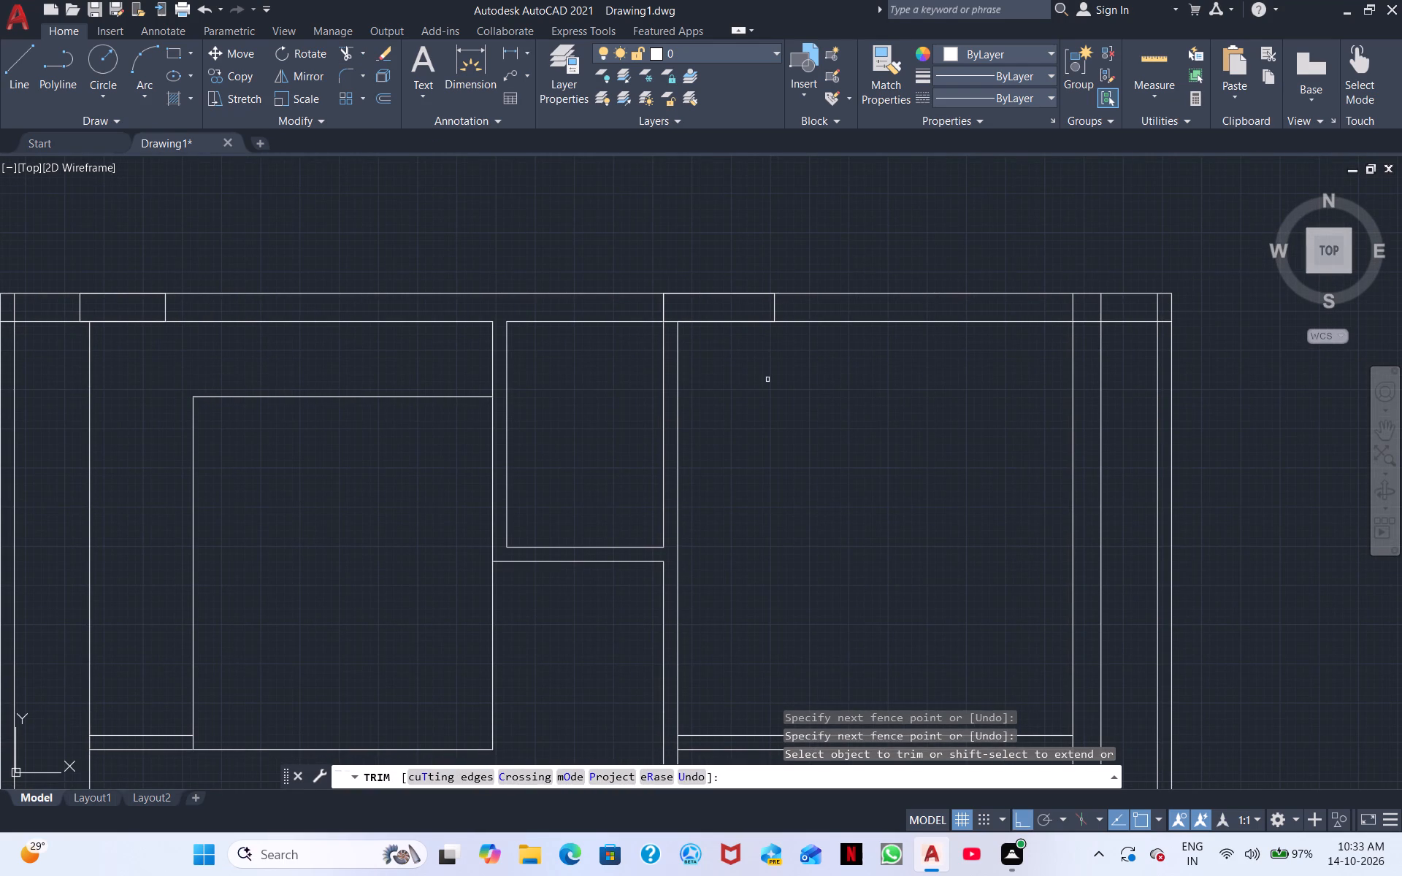
click(1072, 310)
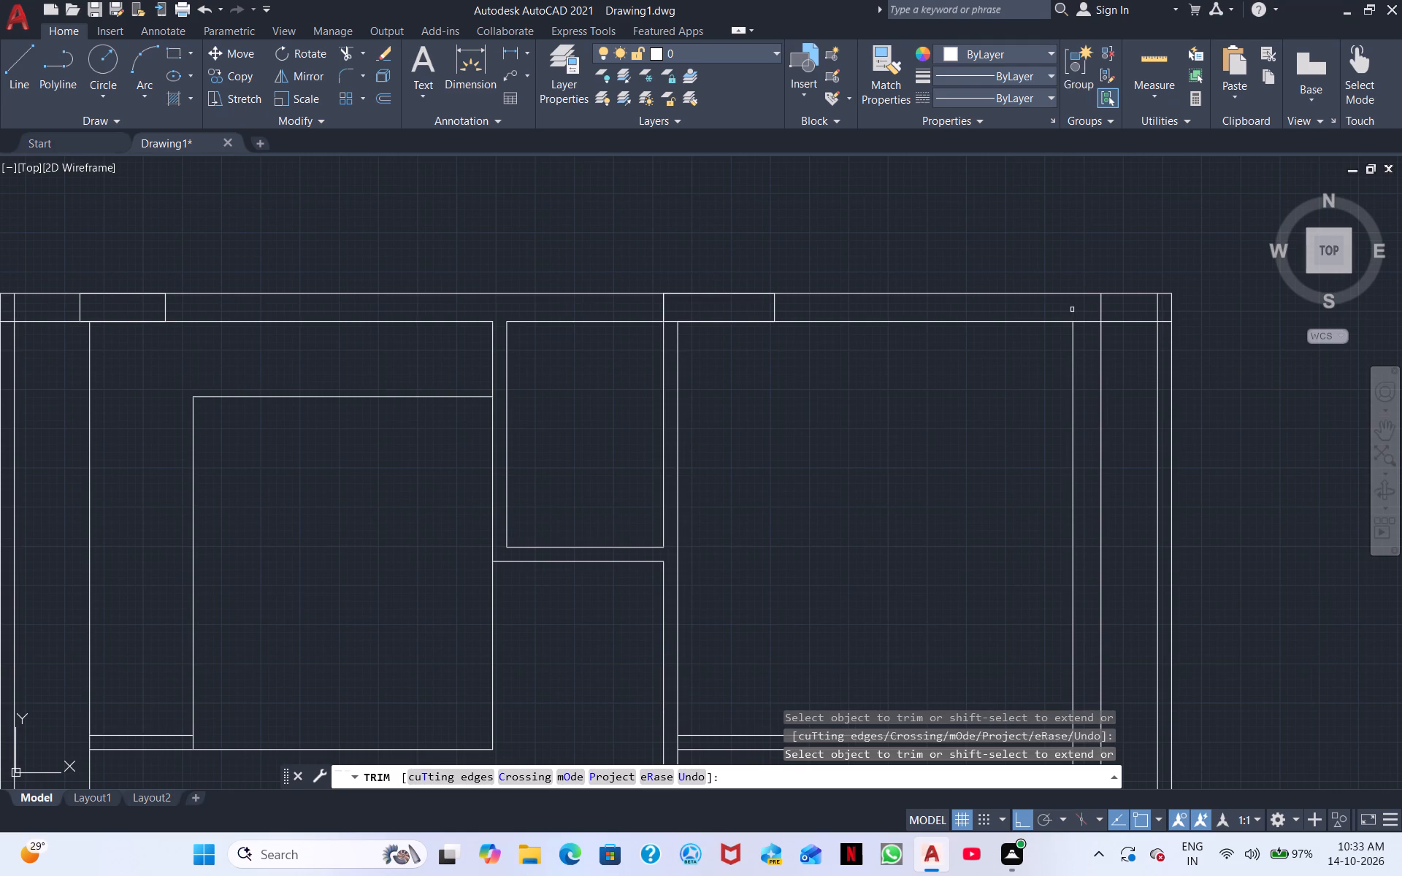
right_click(954, 447)
click(1003, 479)
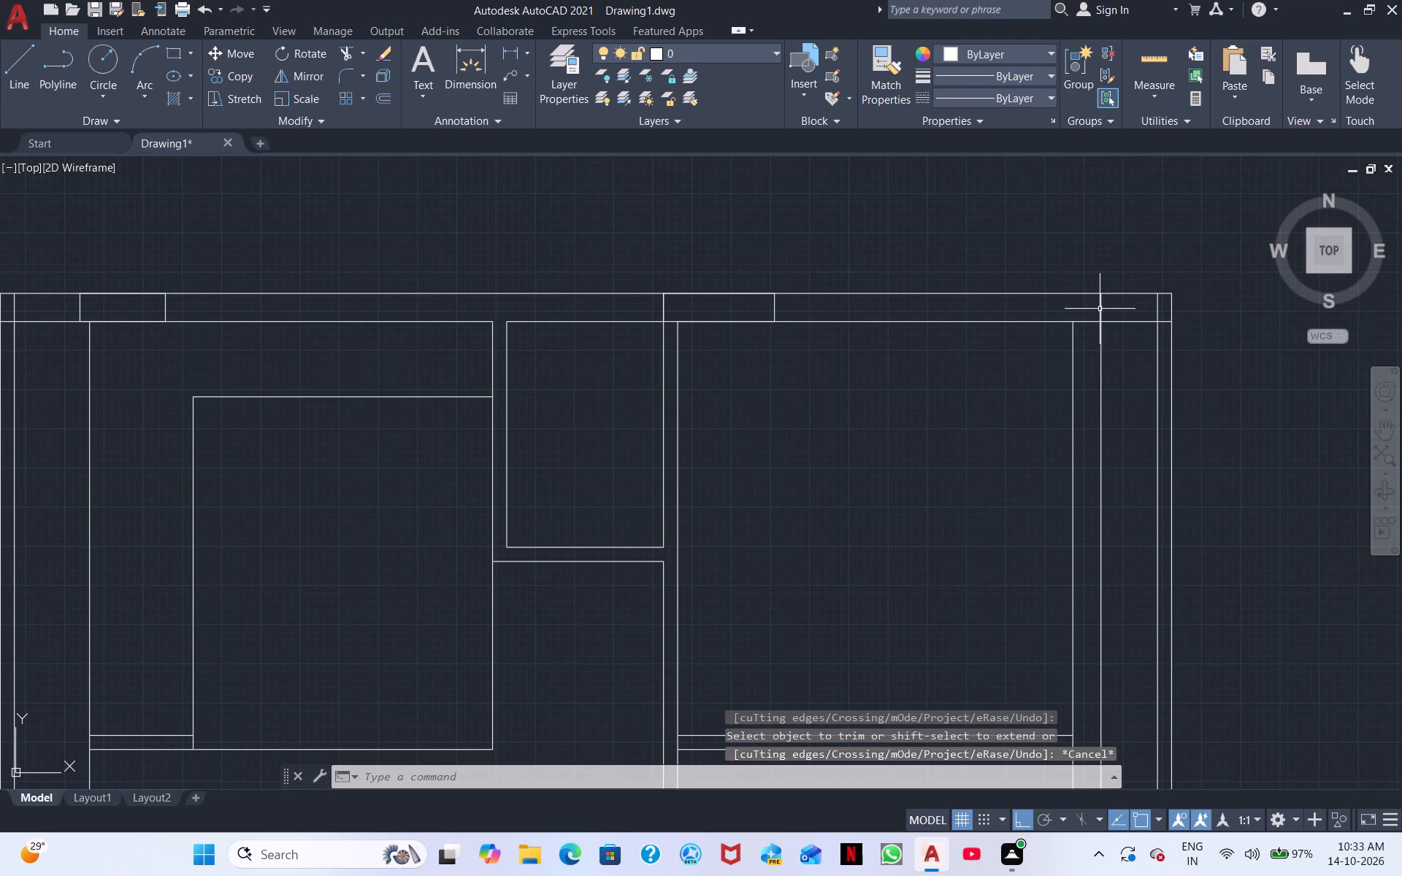
key(space)
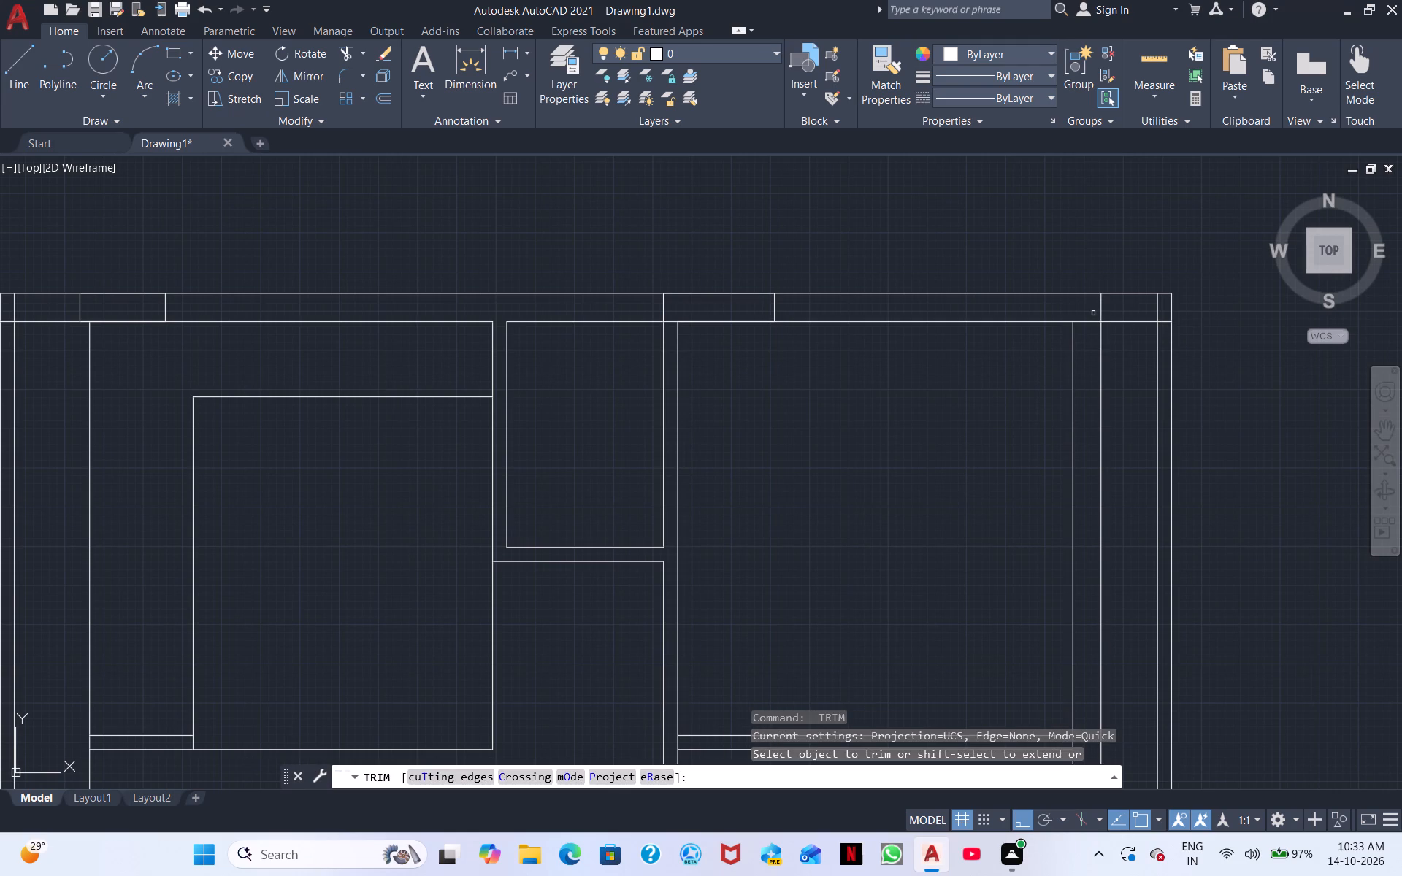
click(1098, 311)
click(1103, 311)
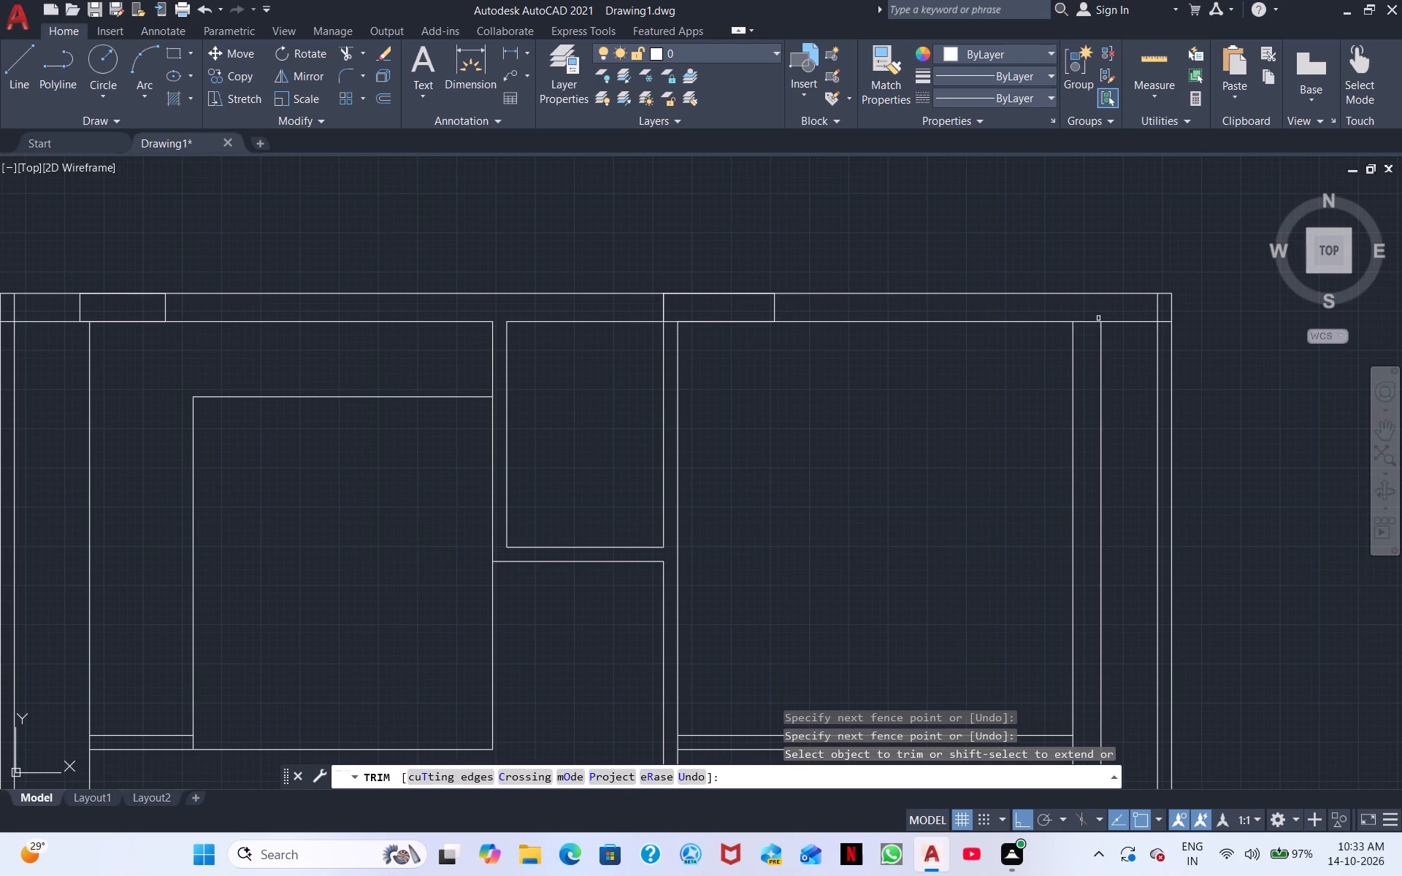
click(1092, 322)
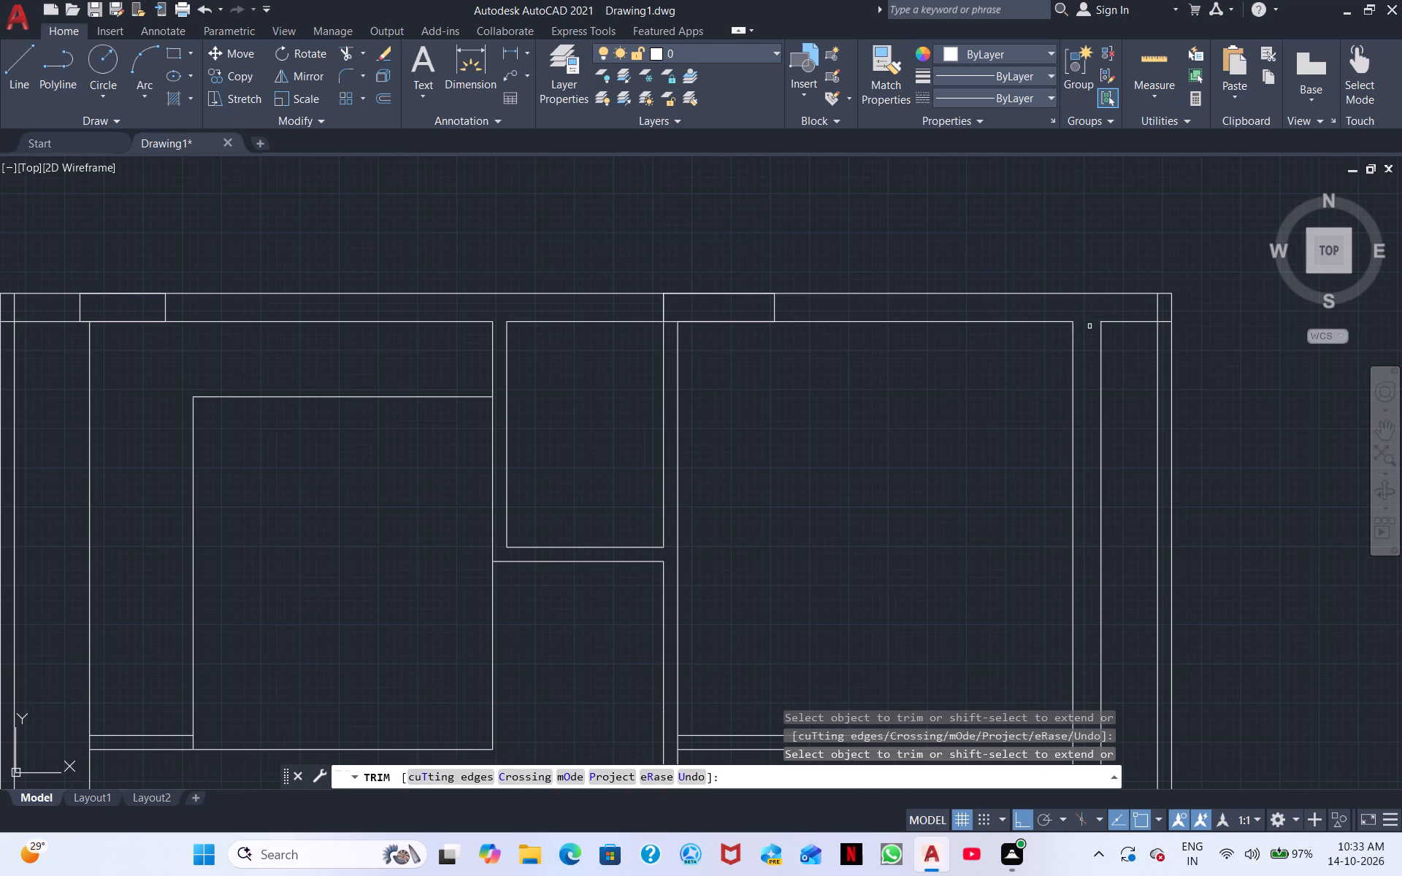
click(1158, 306)
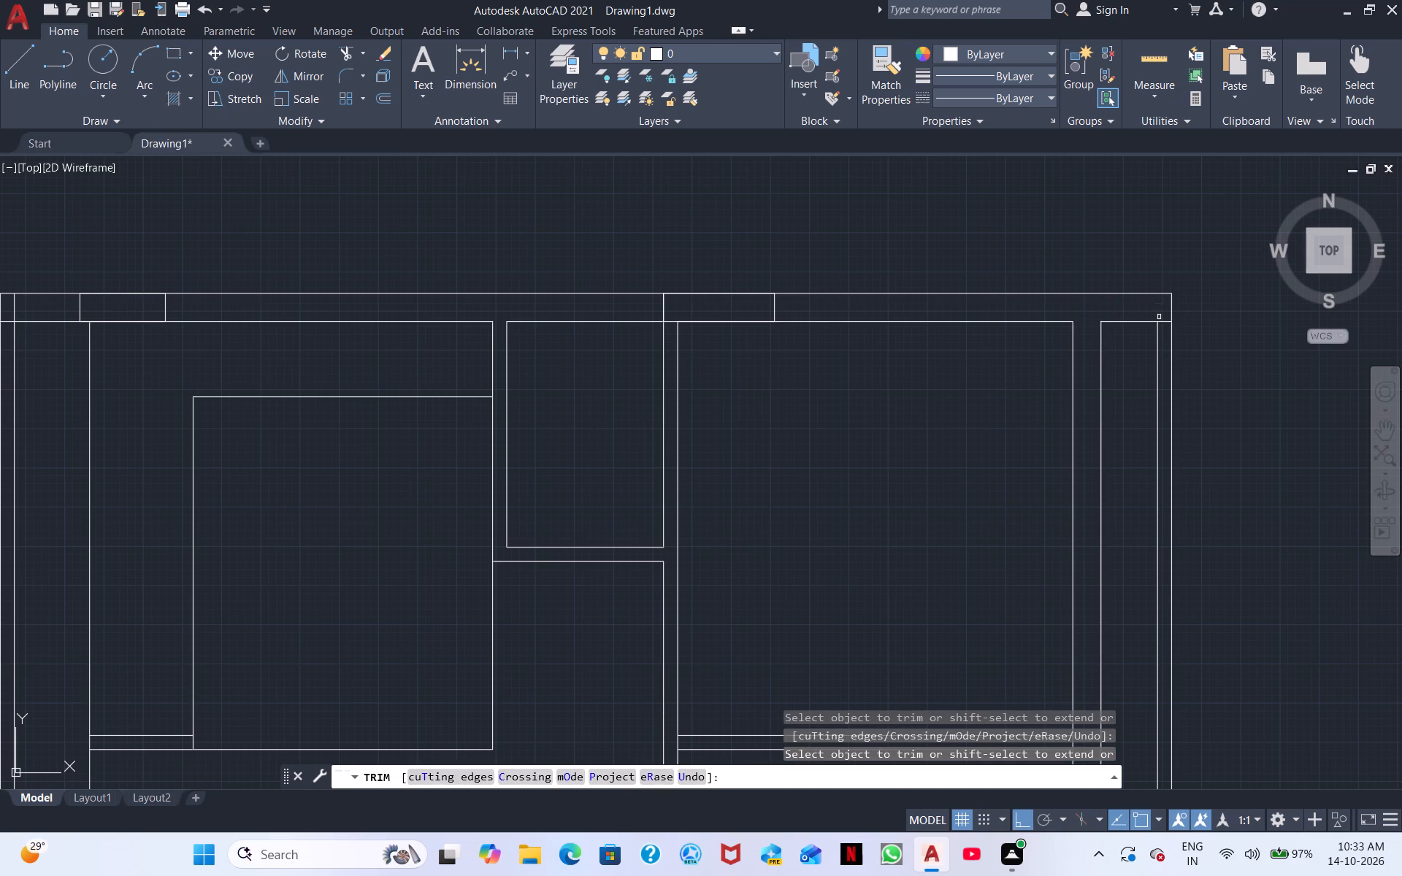
click(1166, 321)
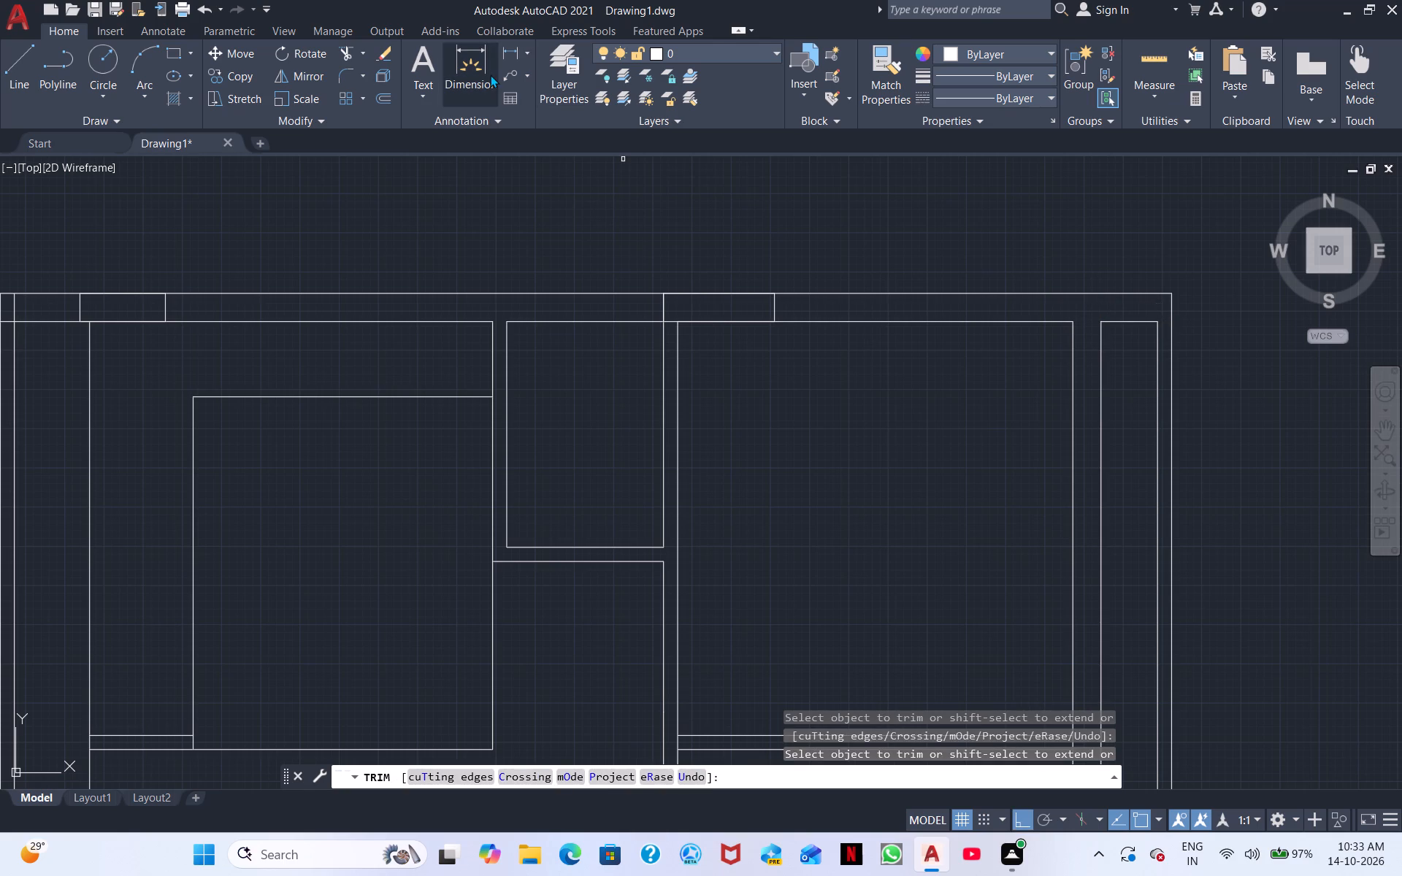
Draw a rectangle across the north wall's thickness, extending west from the outer face of the large east room's east wall.
click(171, 55)
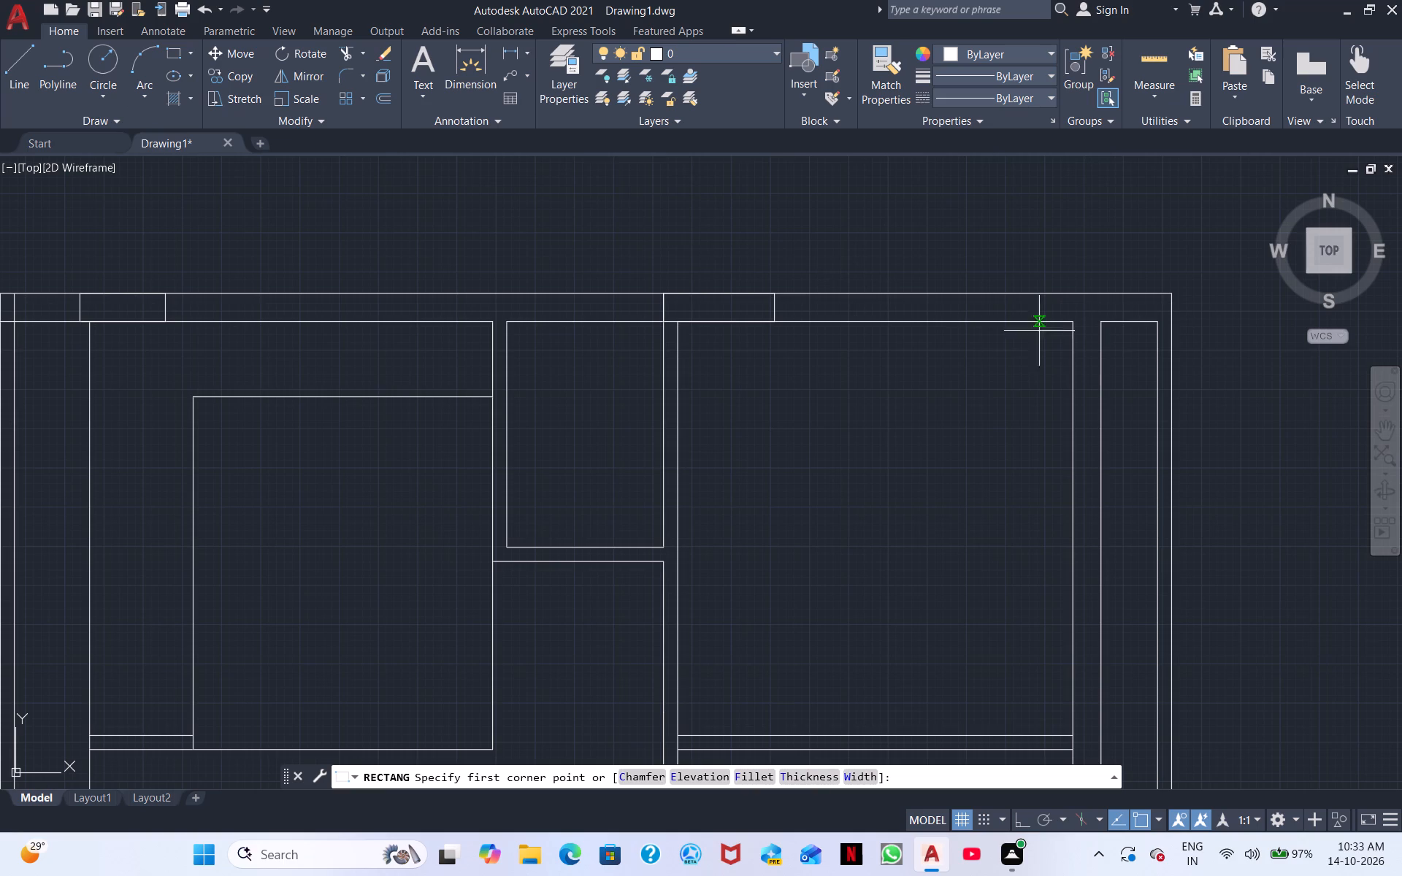
click(1105, 320)
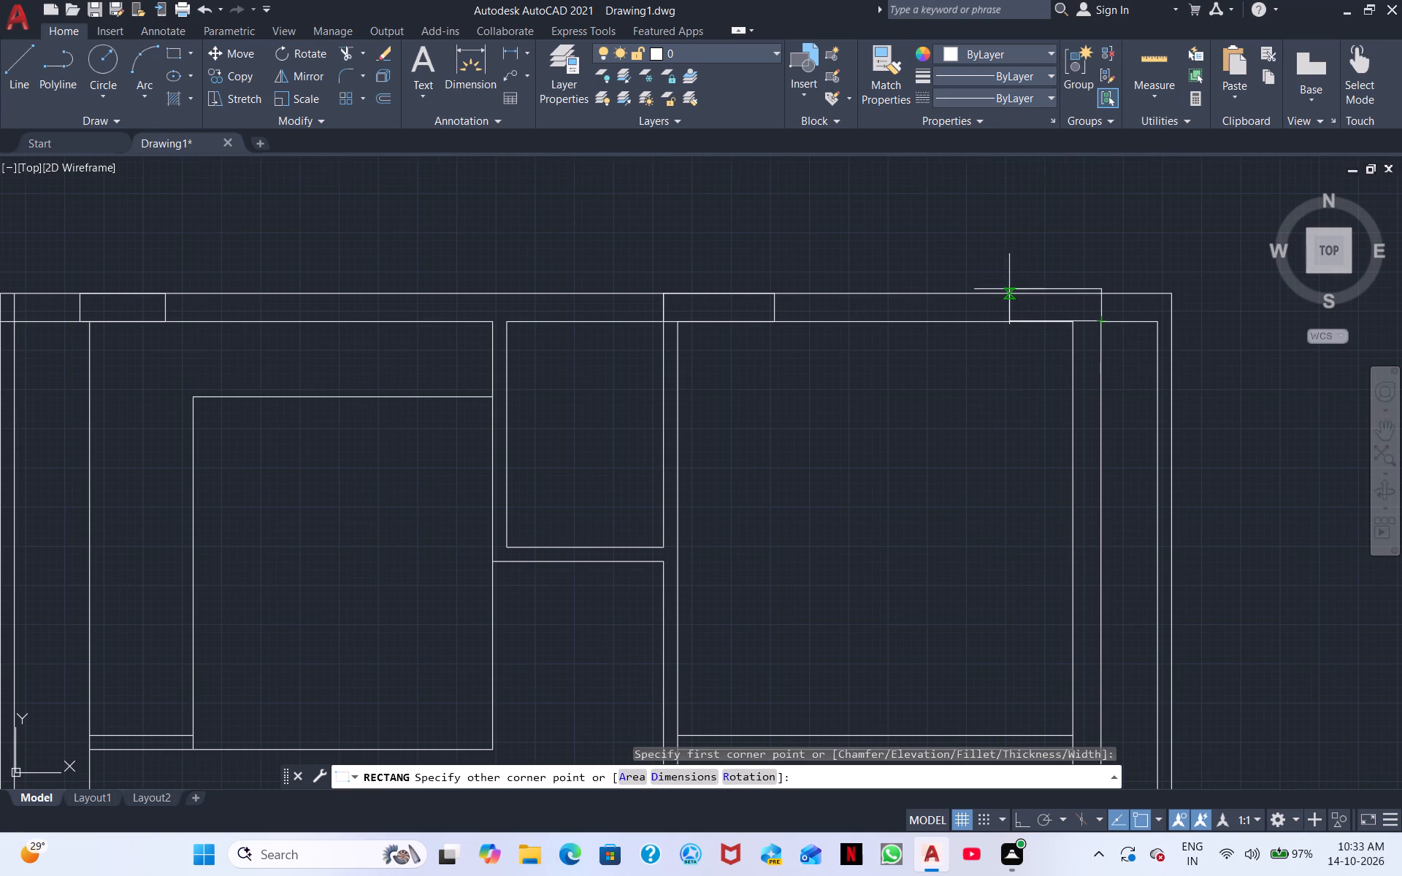
scroll(1009, 289, up, 1)
click(1011, 296)
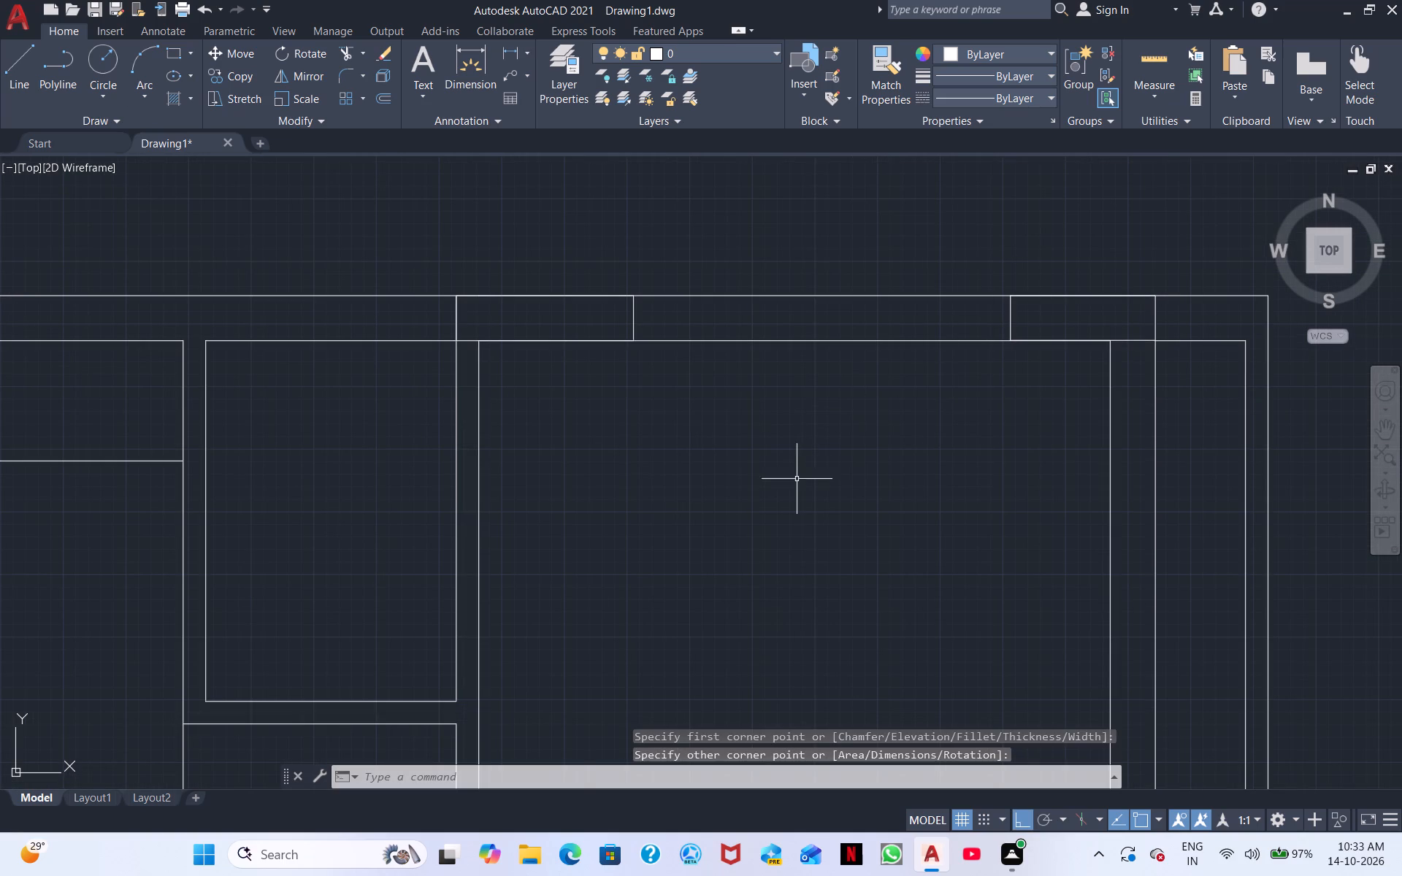
Draw a vertical rectangle across the east room wall's thickness where the first horizontal partition meets it, extending past both partition lines.
scroll(797, 488, down, 1)
middle_drag(765, 518, 761, 506)
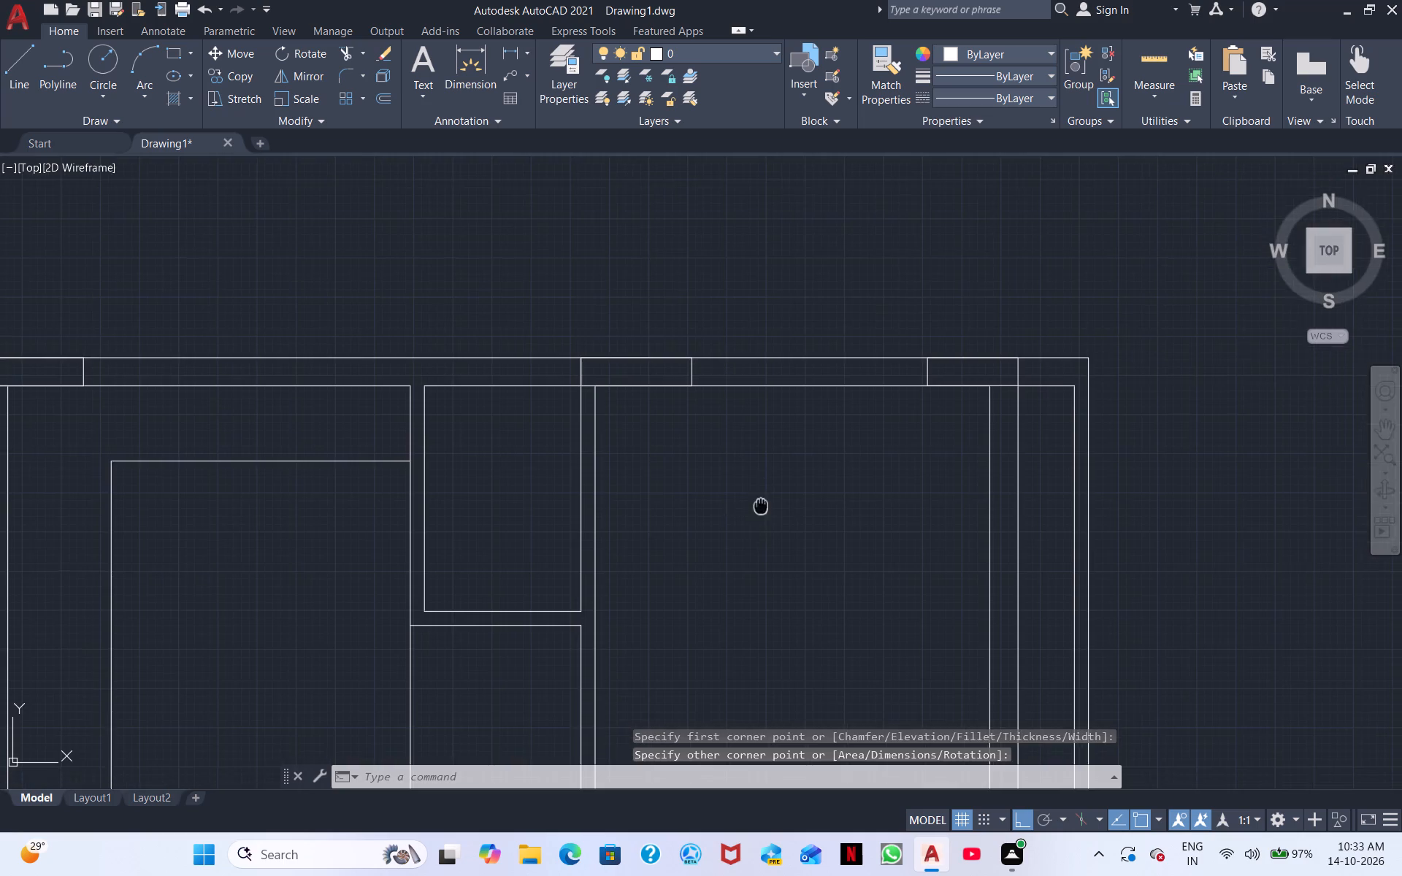
middle_drag(761, 506, 722, 388)
middle_drag(742, 480, 670, 367)
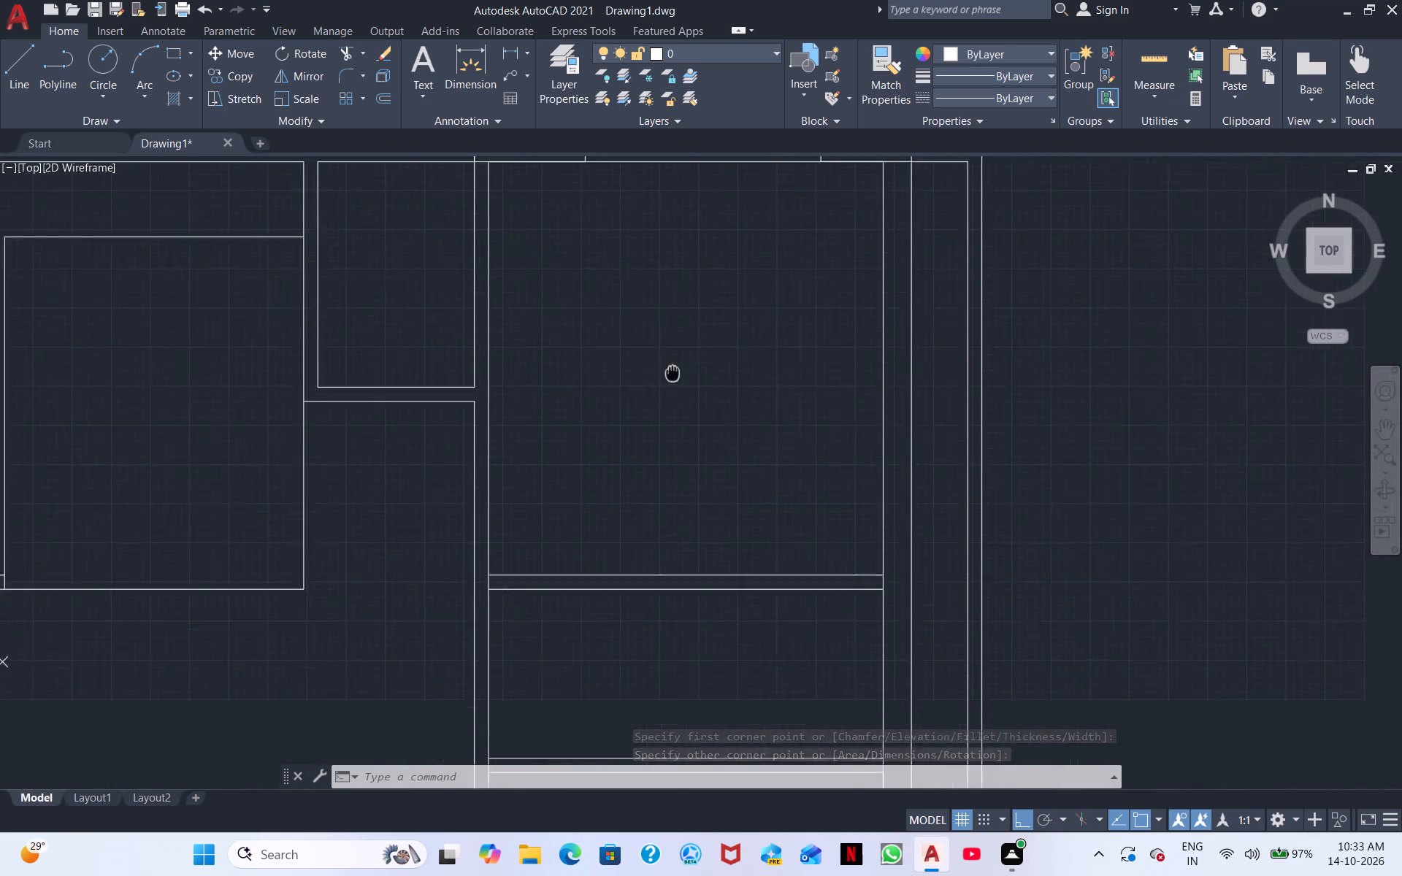
middle_drag(670, 367, 654, 344)
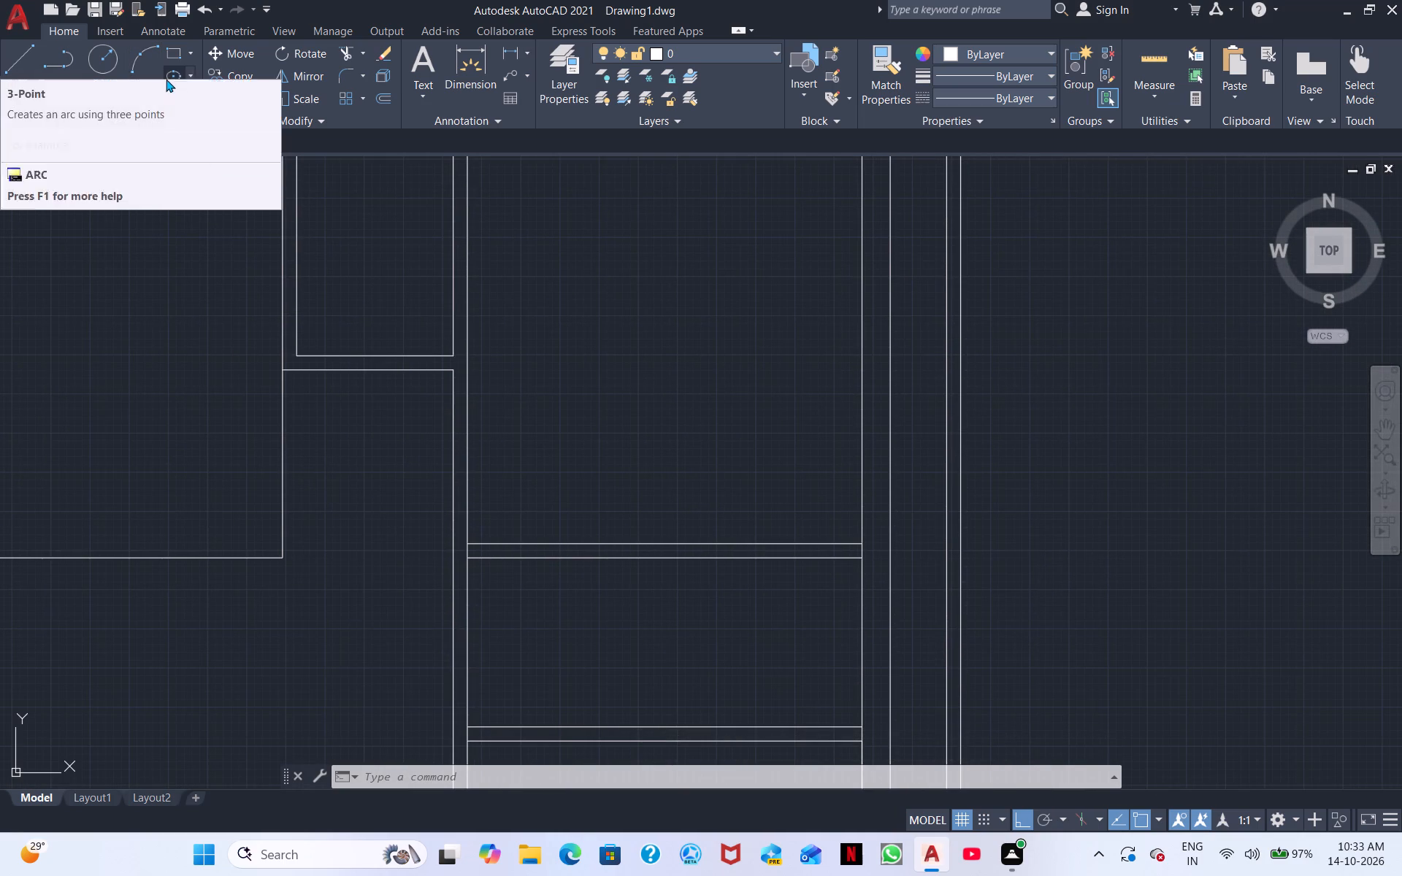
click(173, 47)
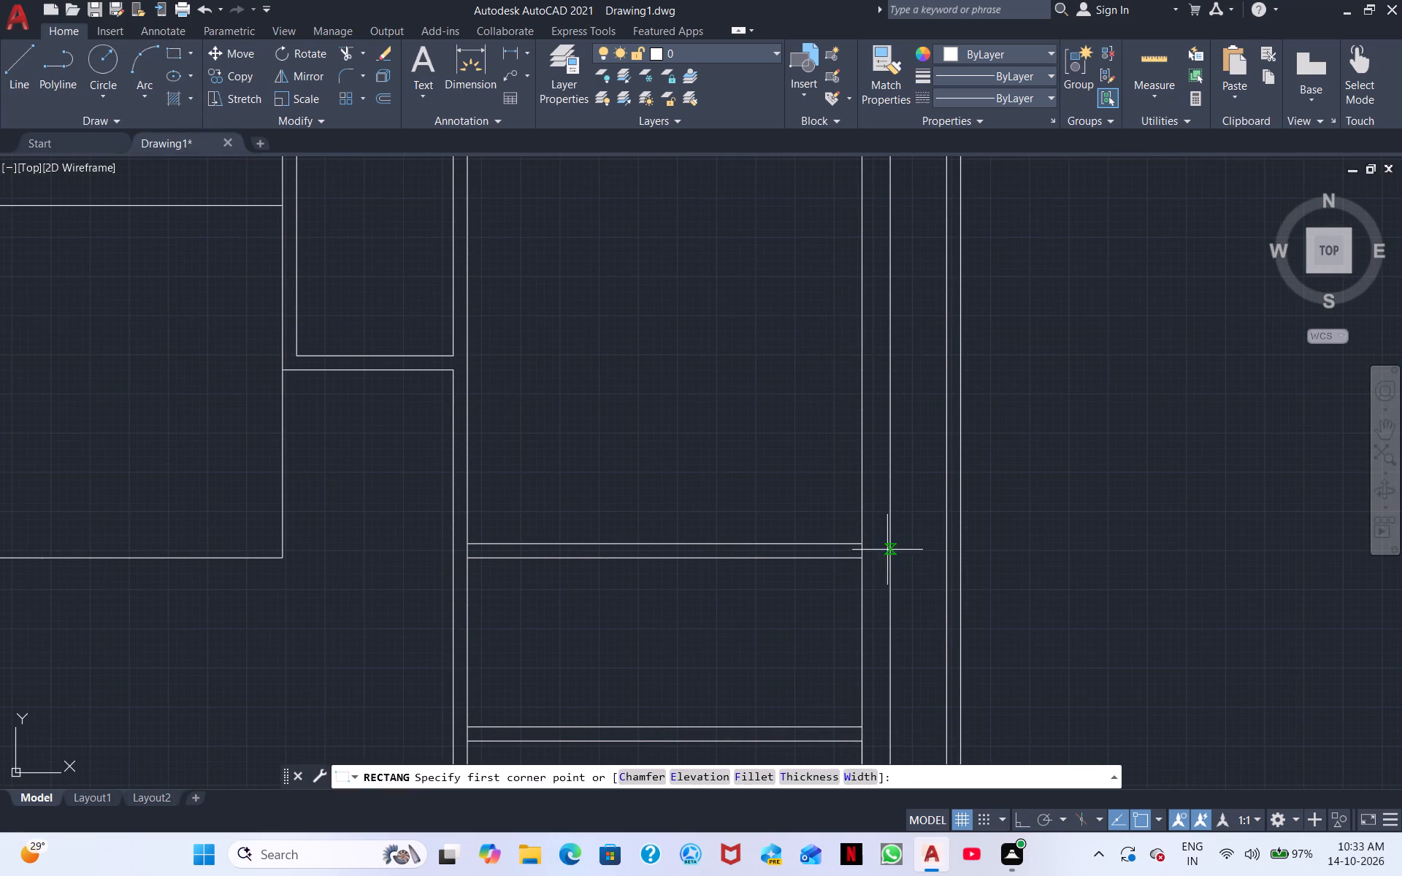
scroll(859, 514, up, 3)
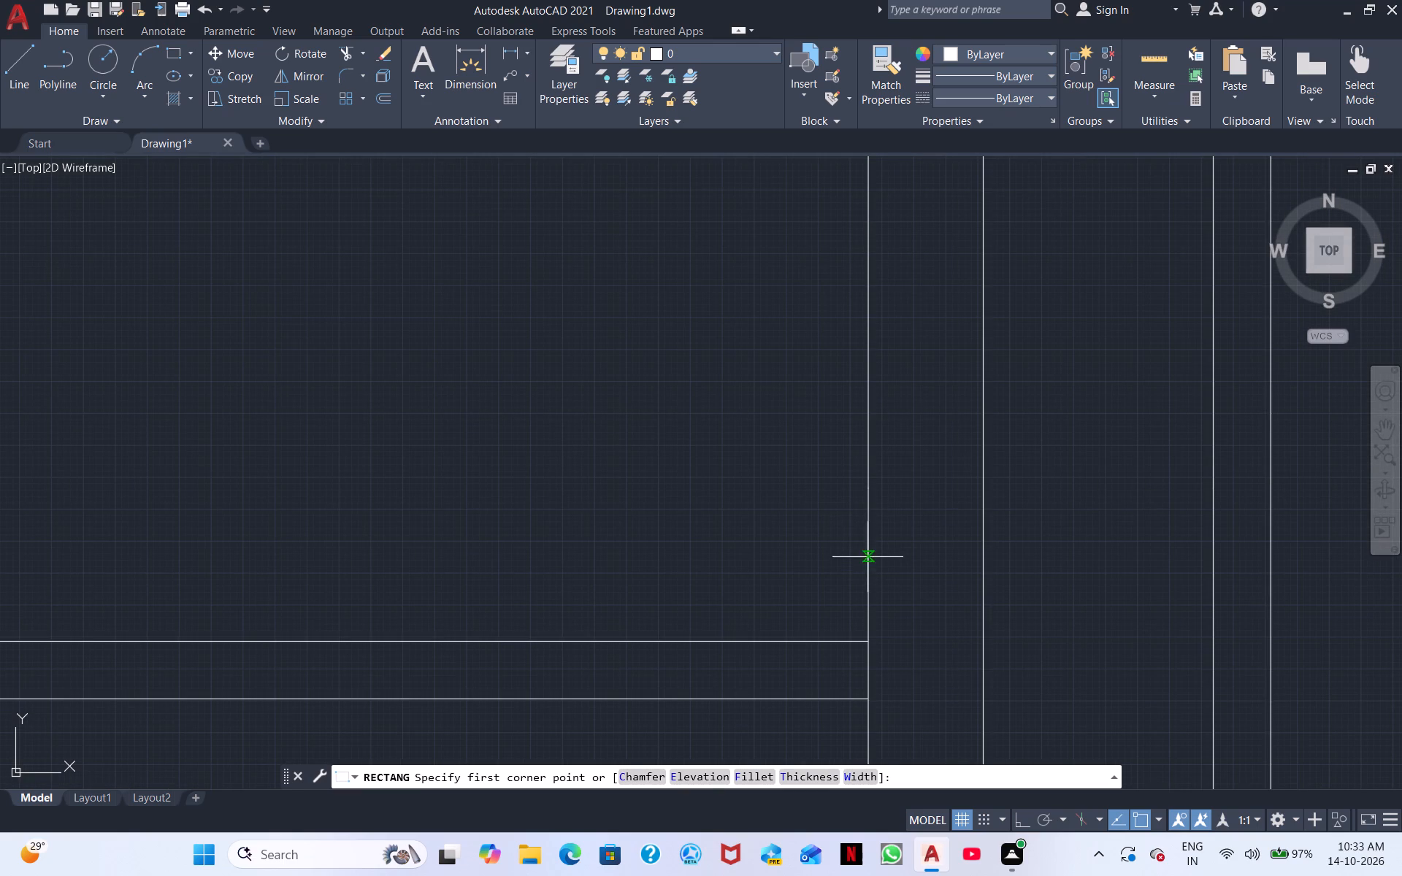
click(867, 537)
middle_drag(938, 632, 842, 476)
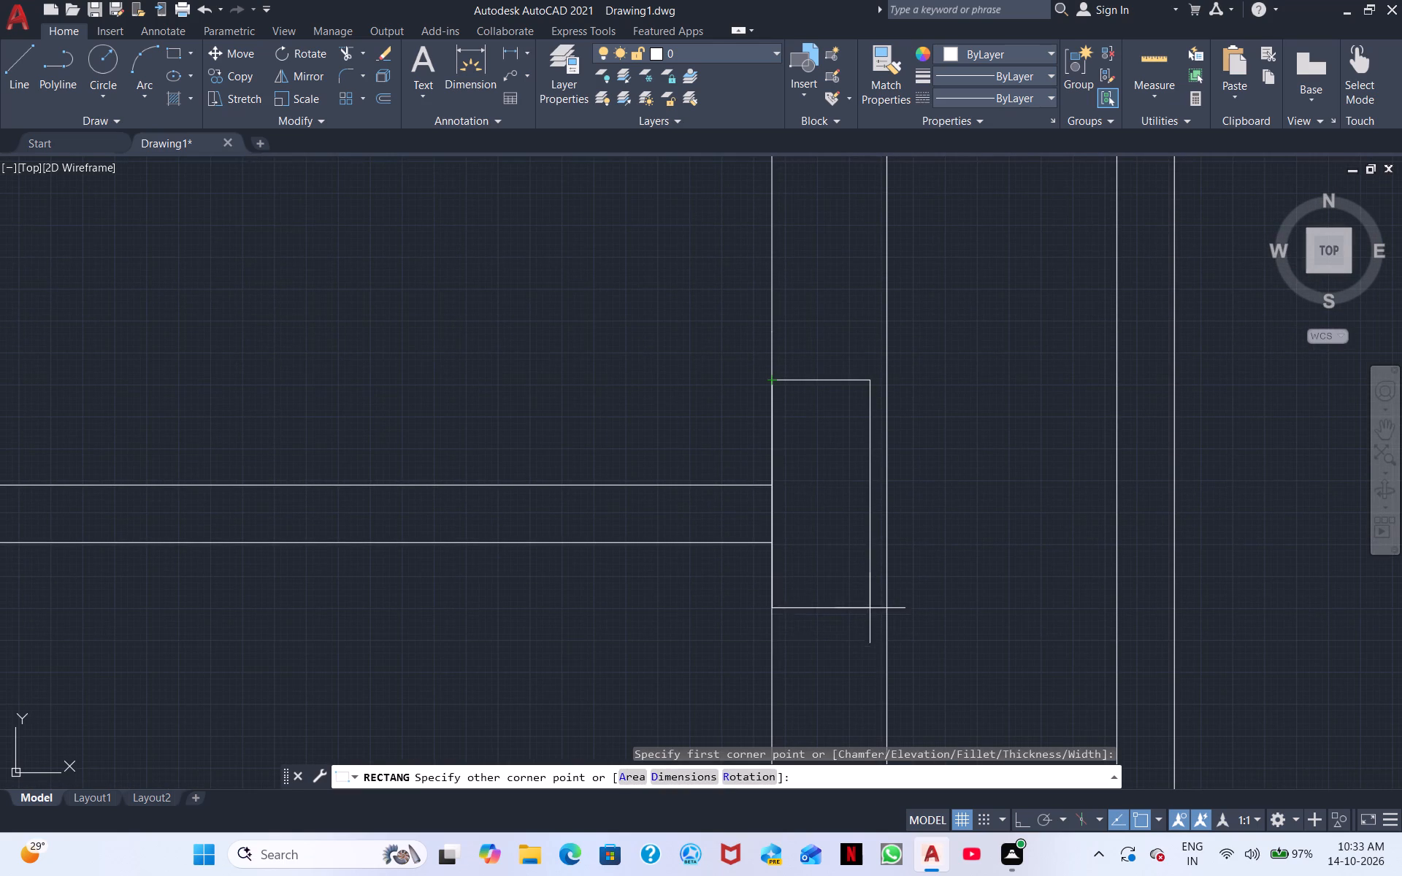
click(886, 653)
Draw a vertical rectangle across the east wall's thickness, just south of the second horizontal partition.
scroll(860, 470, down, 1)
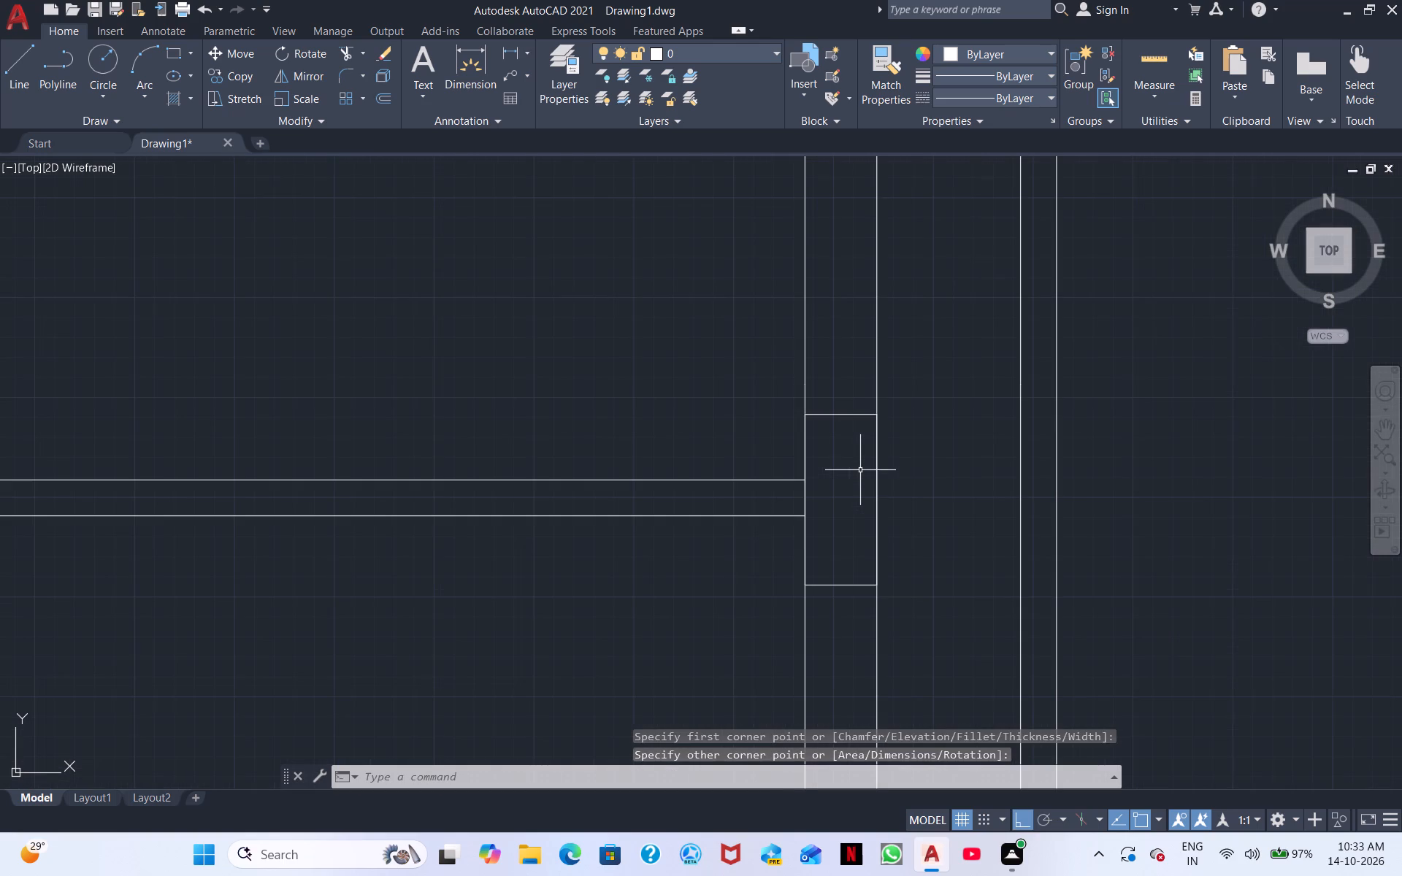
middle_drag(859, 473, 785, 355)
middle_drag(765, 469, 742, 223)
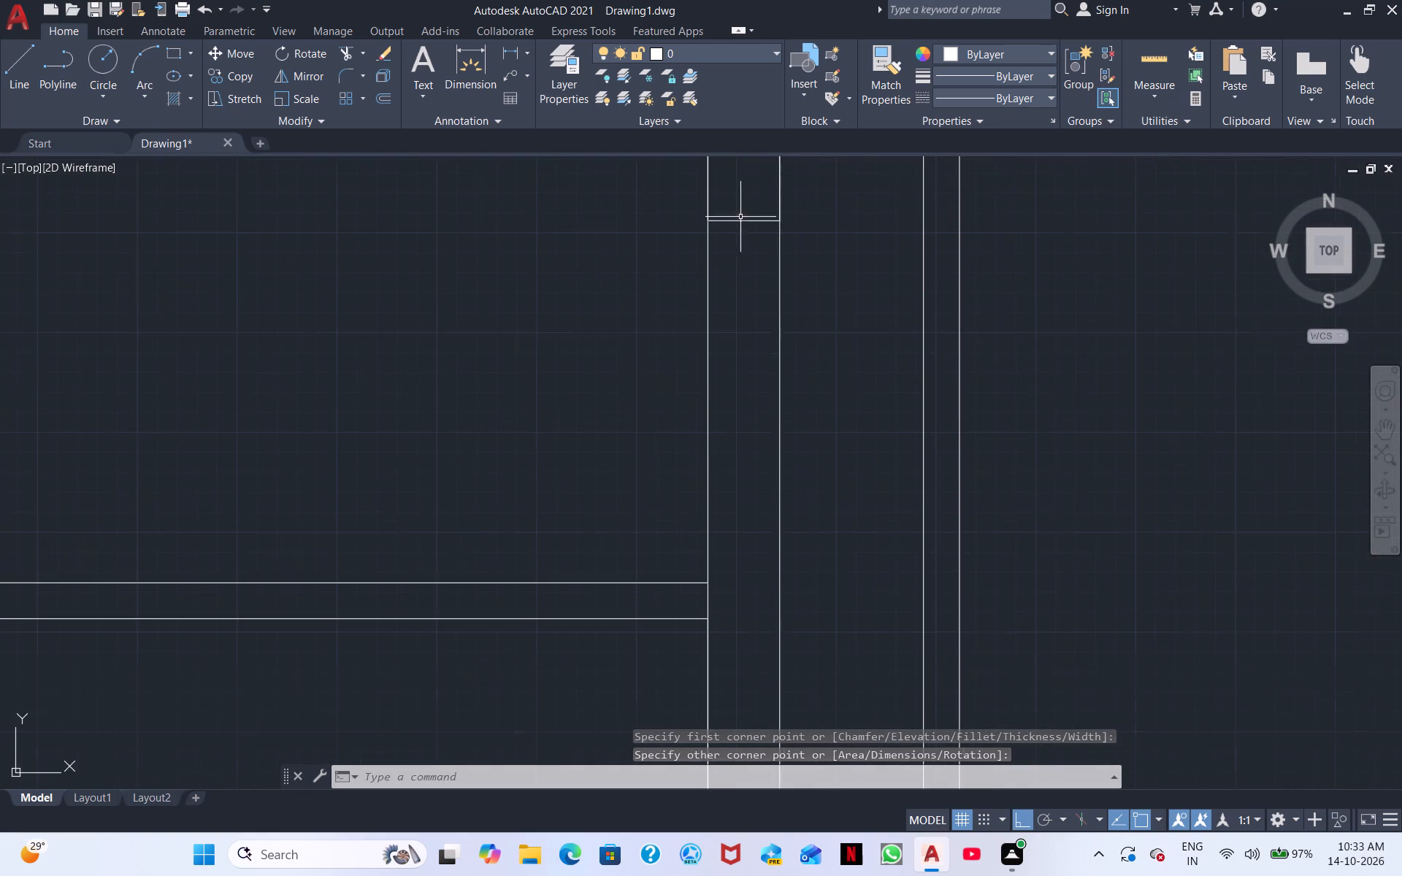
middle_drag(683, 441, 654, 360)
middle_drag(667, 422, 635, 313)
scroll(645, 412, down, 1)
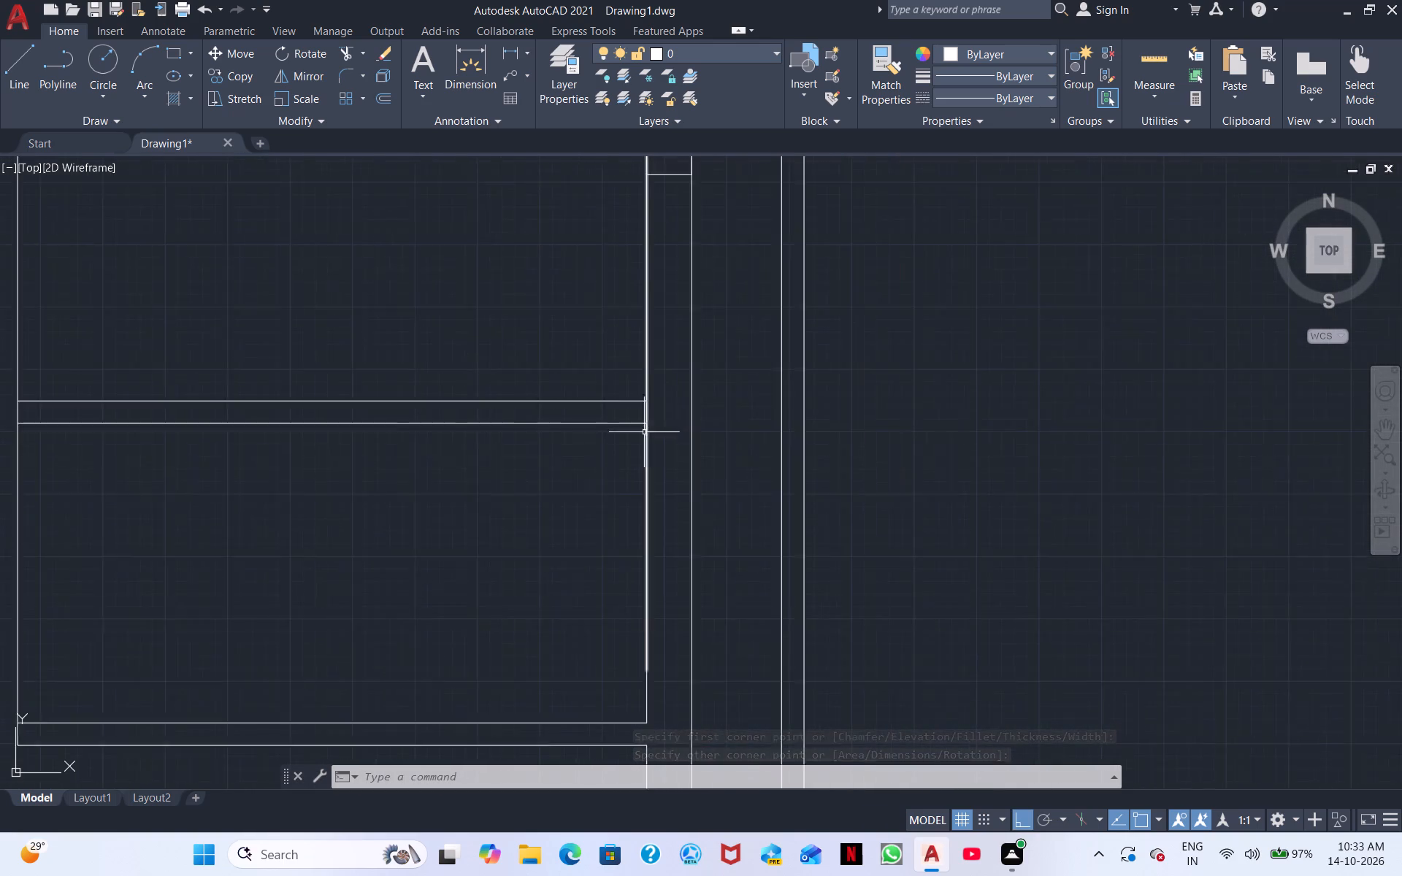
scroll(644, 433, down, 1)
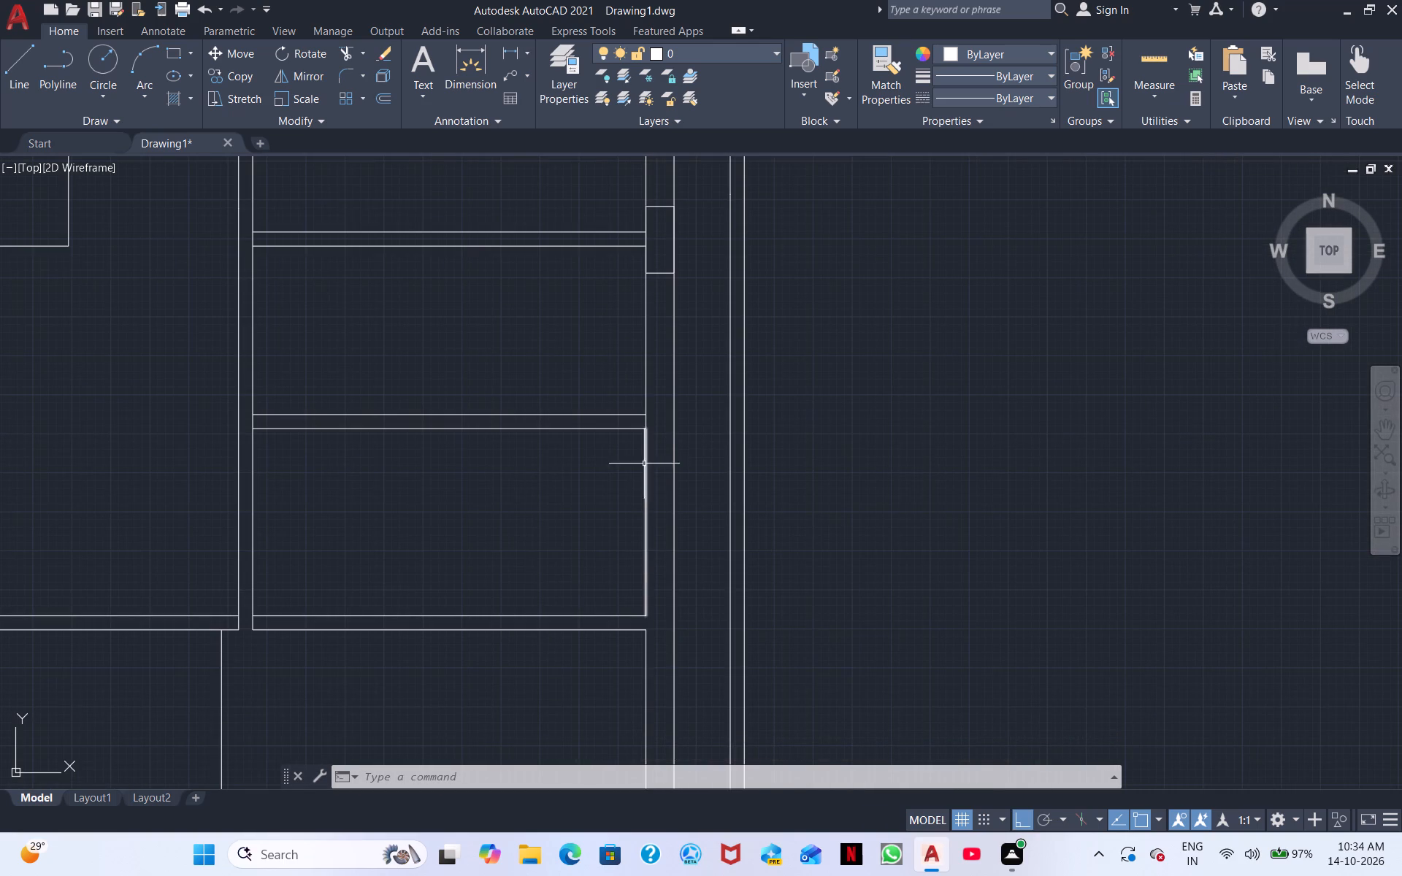
middle_drag(627, 454, 619, 409)
scroll(619, 410, down, 1)
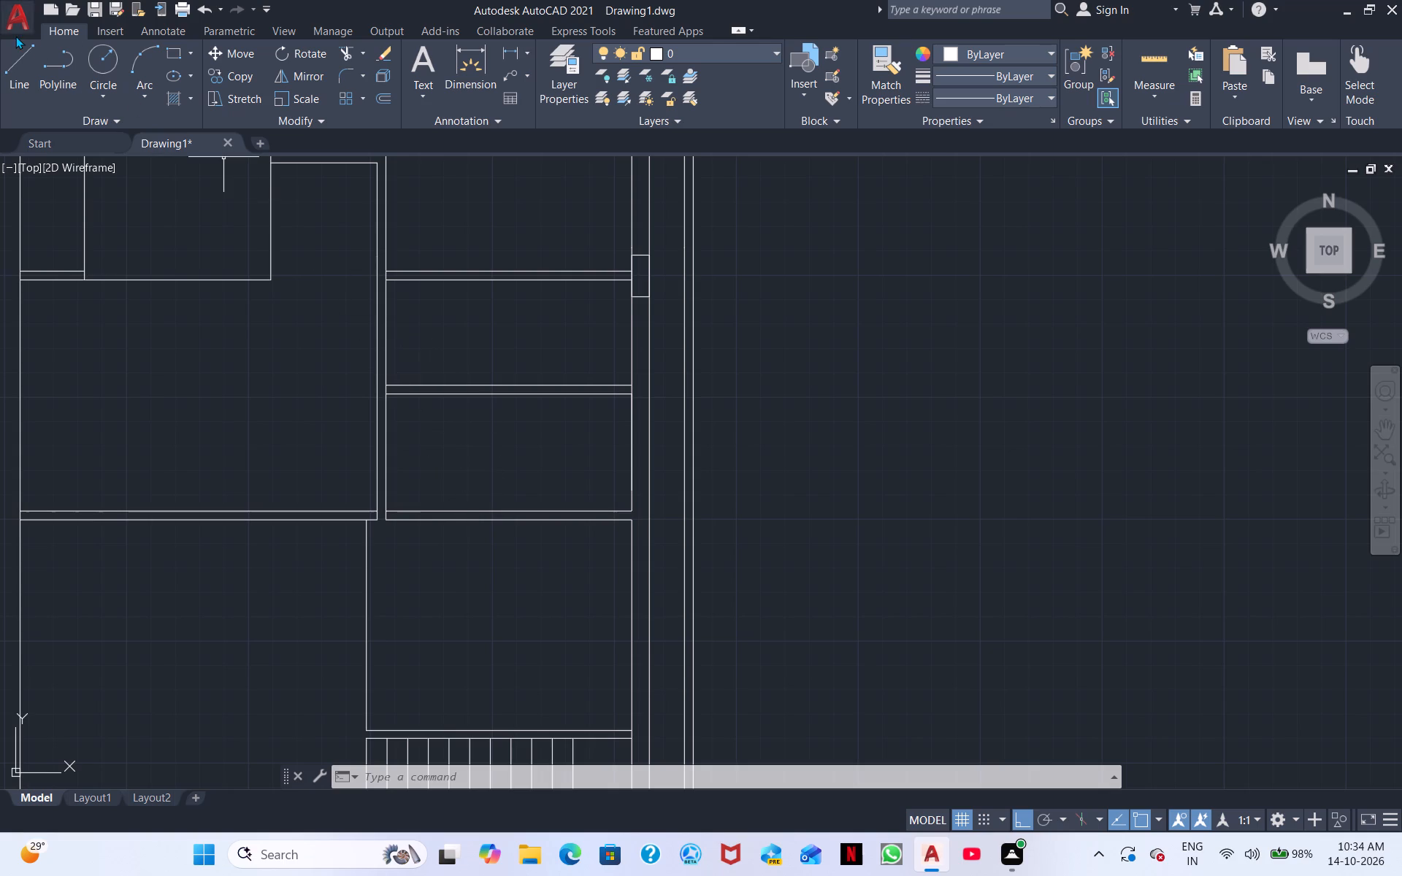
click(171, 55)
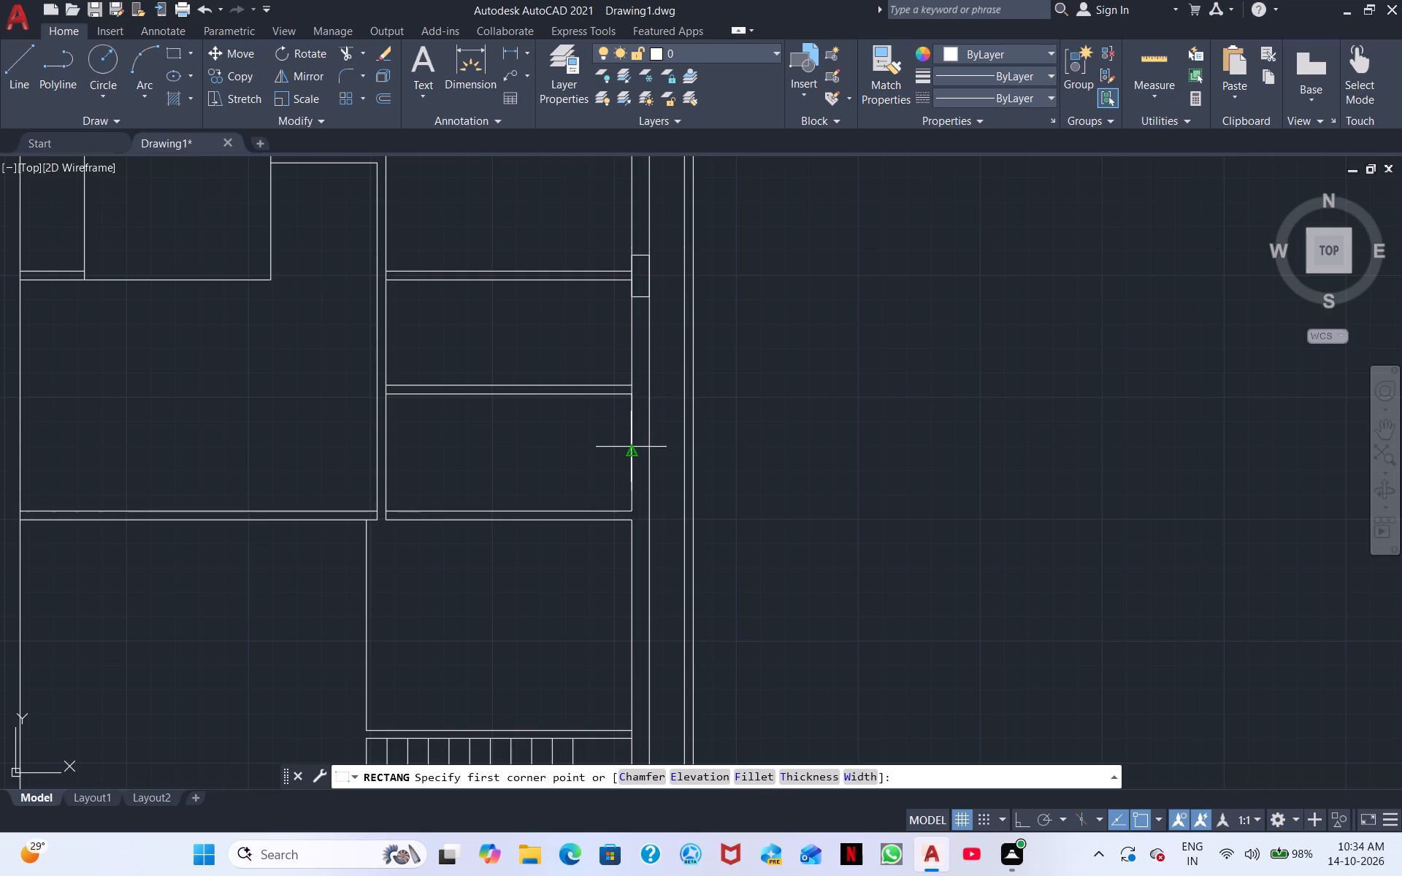
click(632, 409)
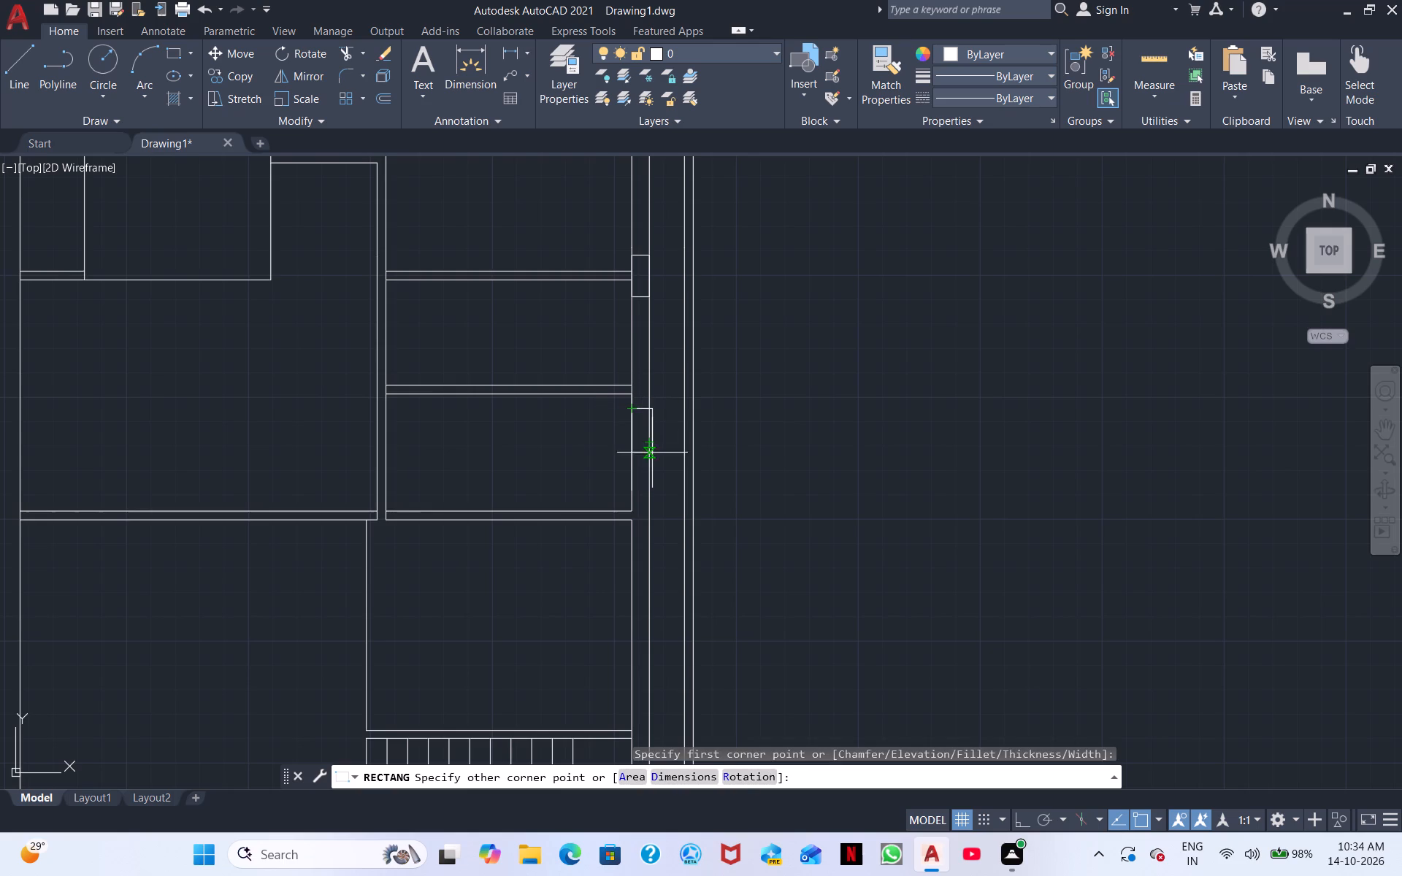
scroll(647, 452, up, 3)
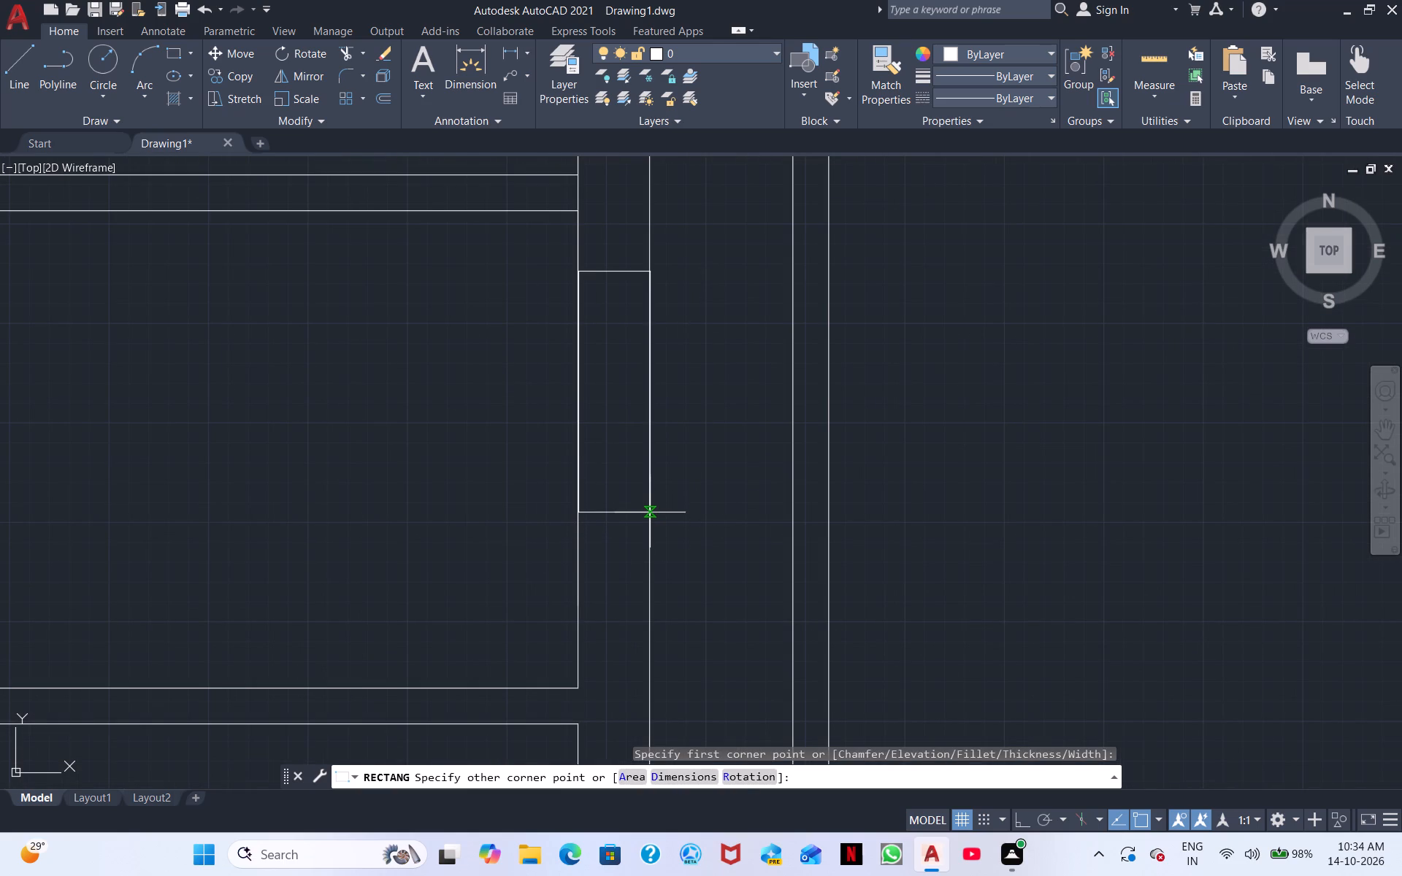
double_click(650, 512)
Draw a vertical rectangle across the east wall's thickness at the third horizontal partition, extending past both partition lines.
middle_drag(664, 583, 618, 351)
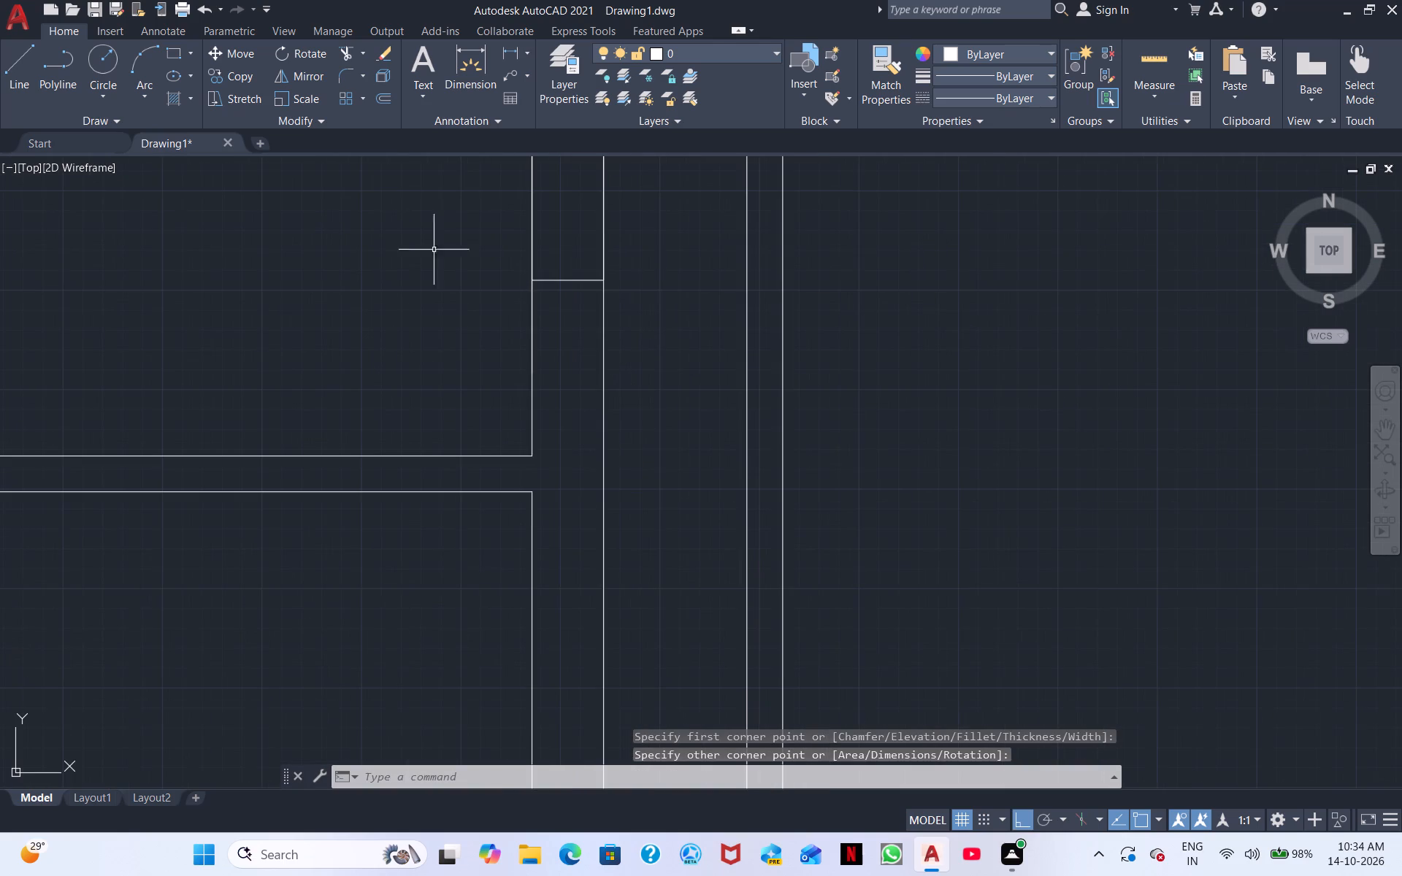
click(170, 50)
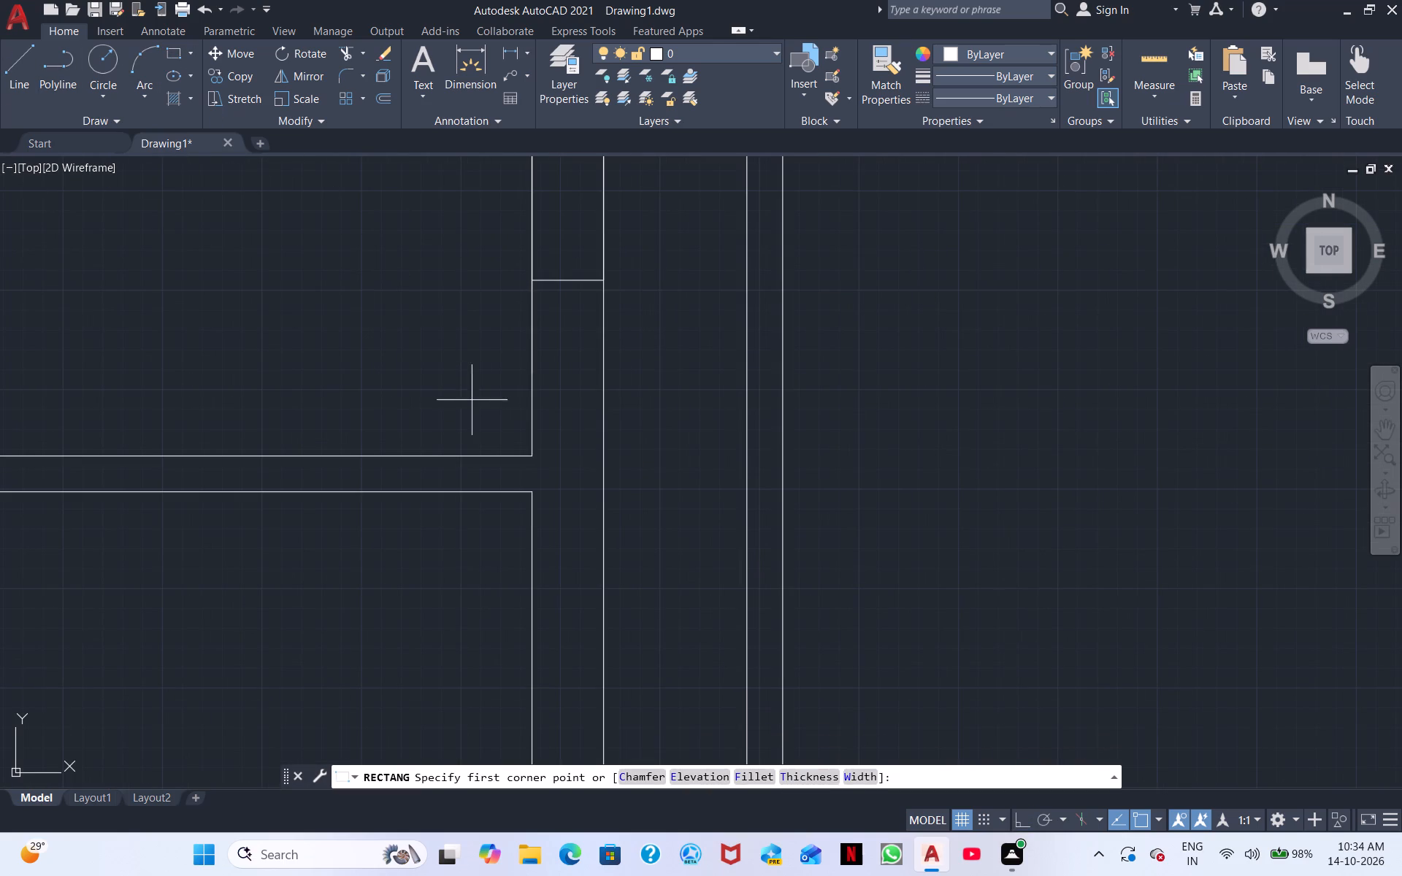
click(530, 363)
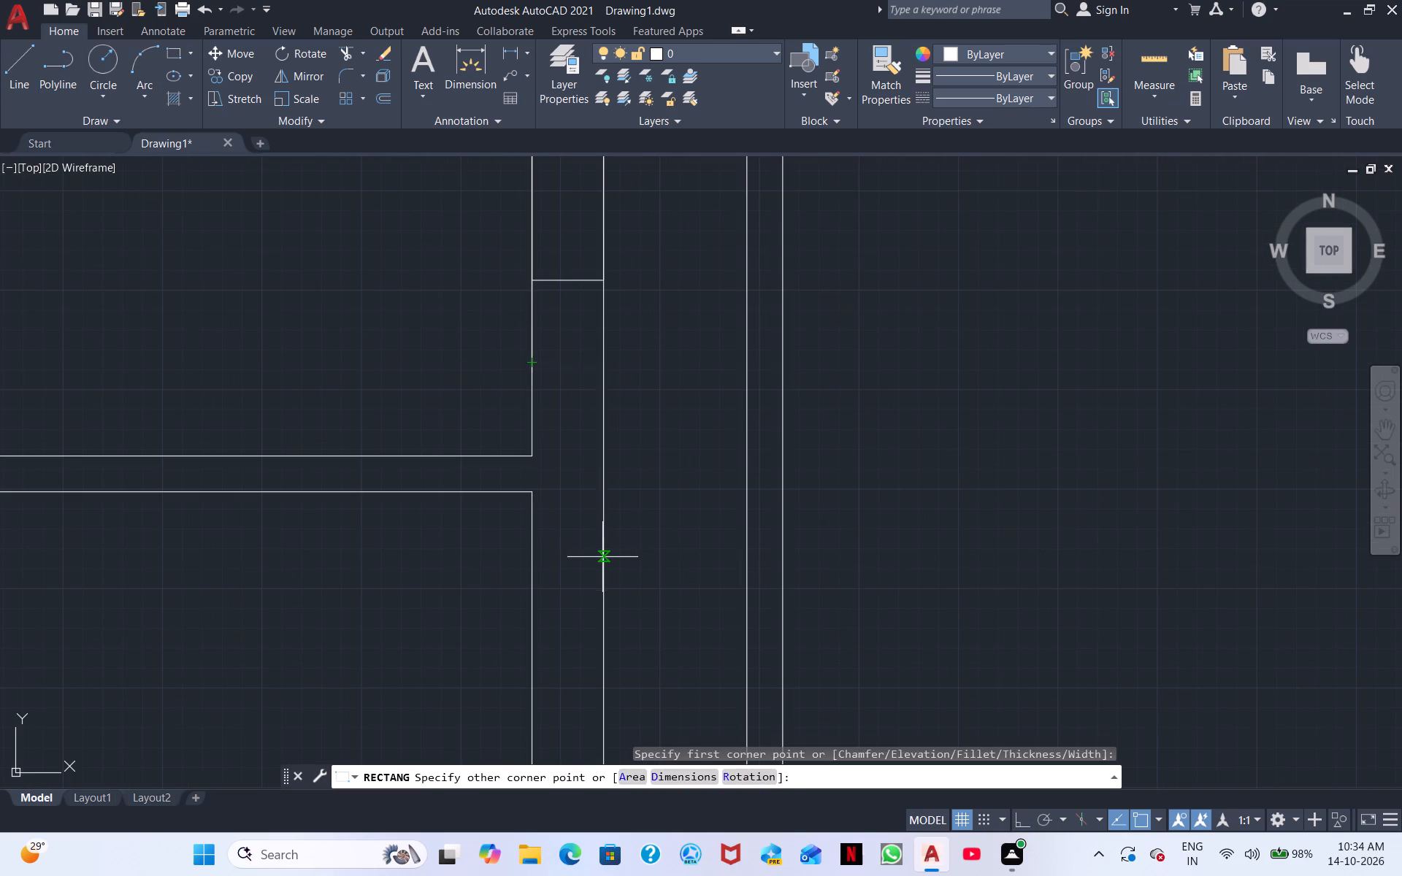
click(602, 561)
Draw a horizontal rectangle across the thickness of the wall north of the staircase, ending at the east wall's outer face.
scroll(621, 427, down, 2)
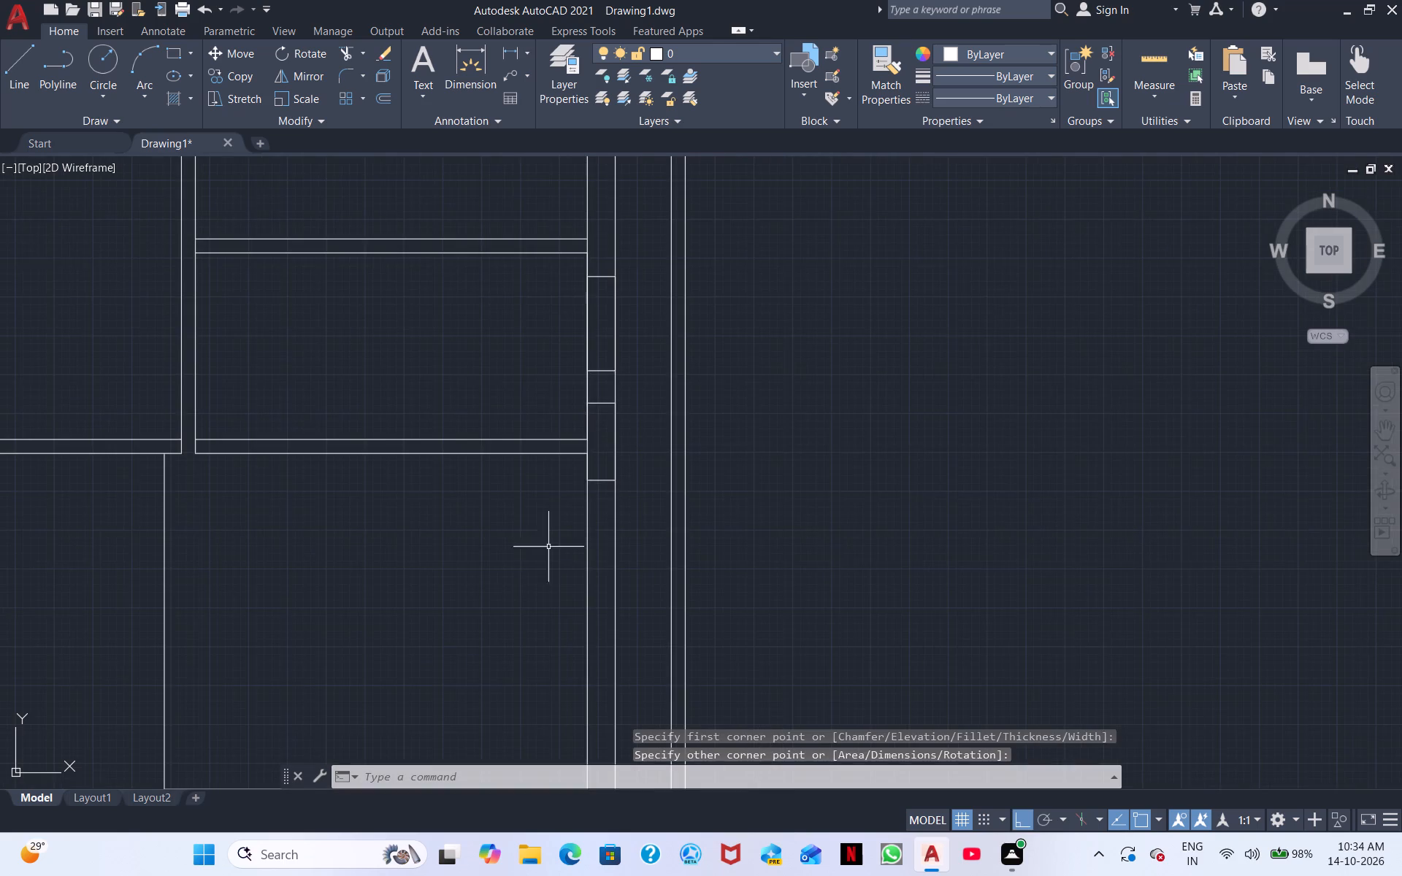
middle_drag(499, 566, 464, 421)
middle_drag(442, 504, 463, 445)
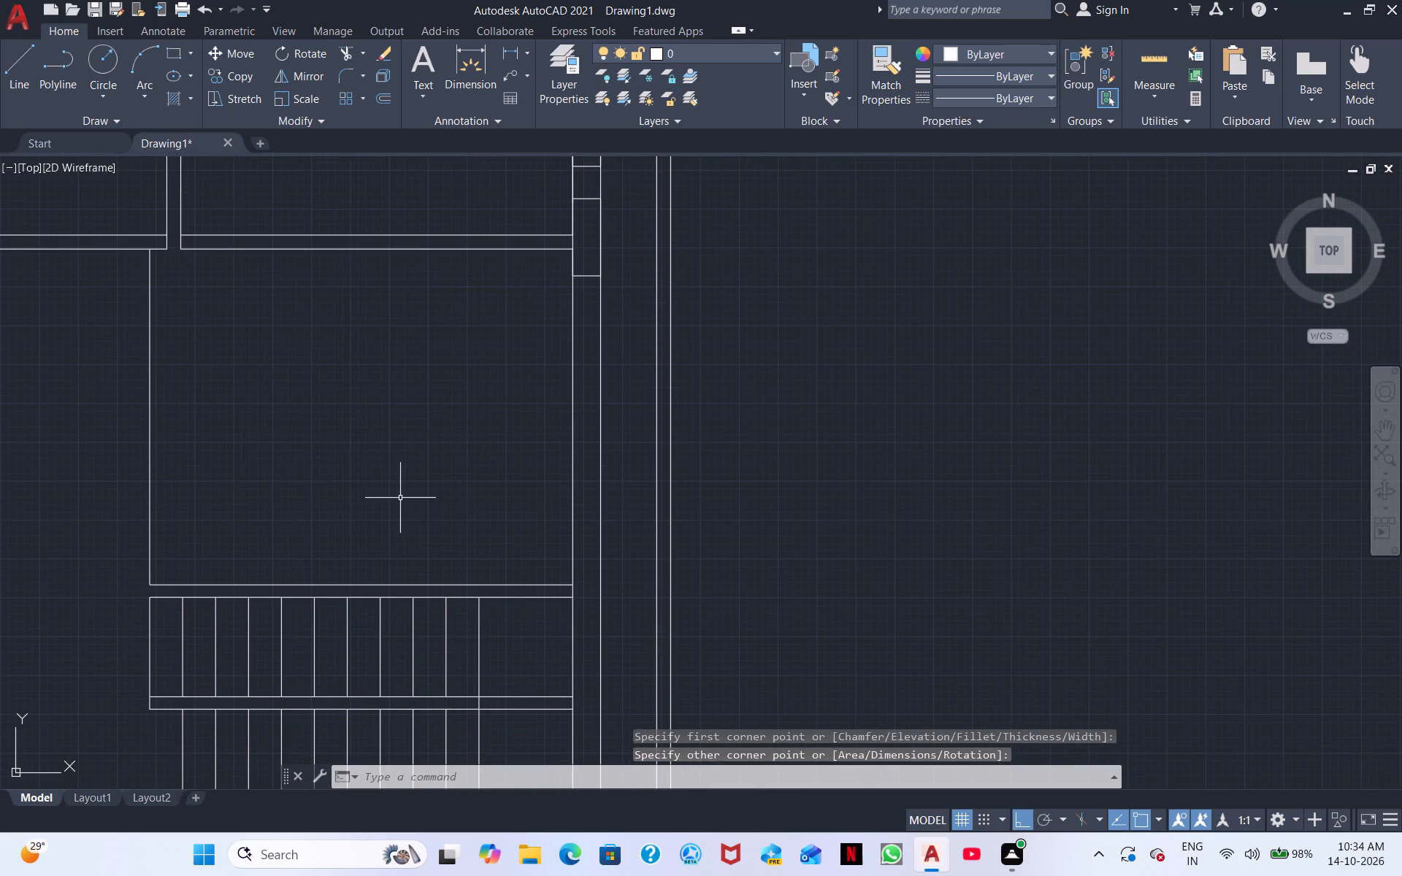
middle_drag(303, 515, 412, 510)
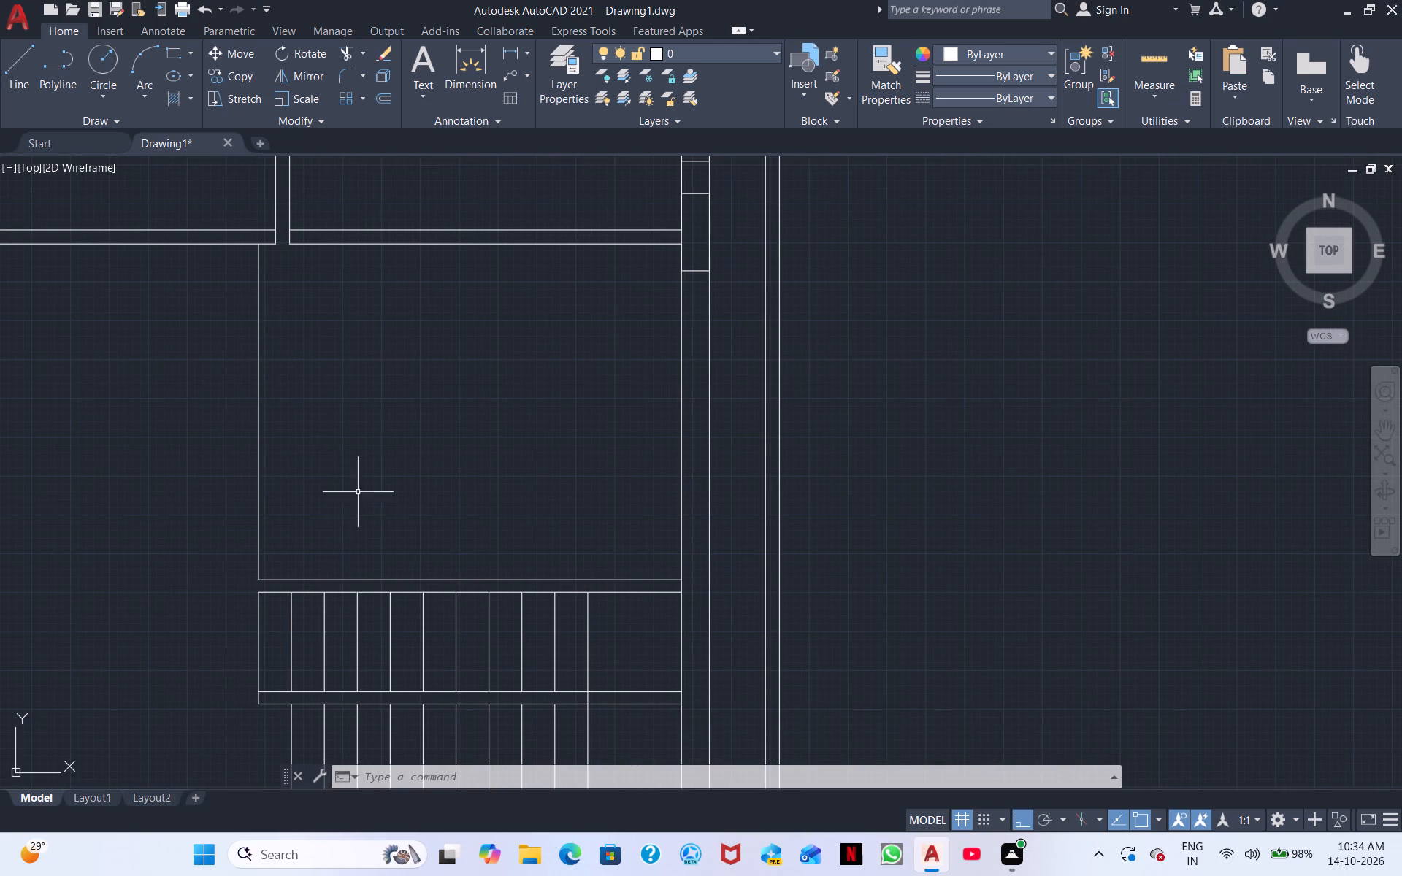
click(169, 49)
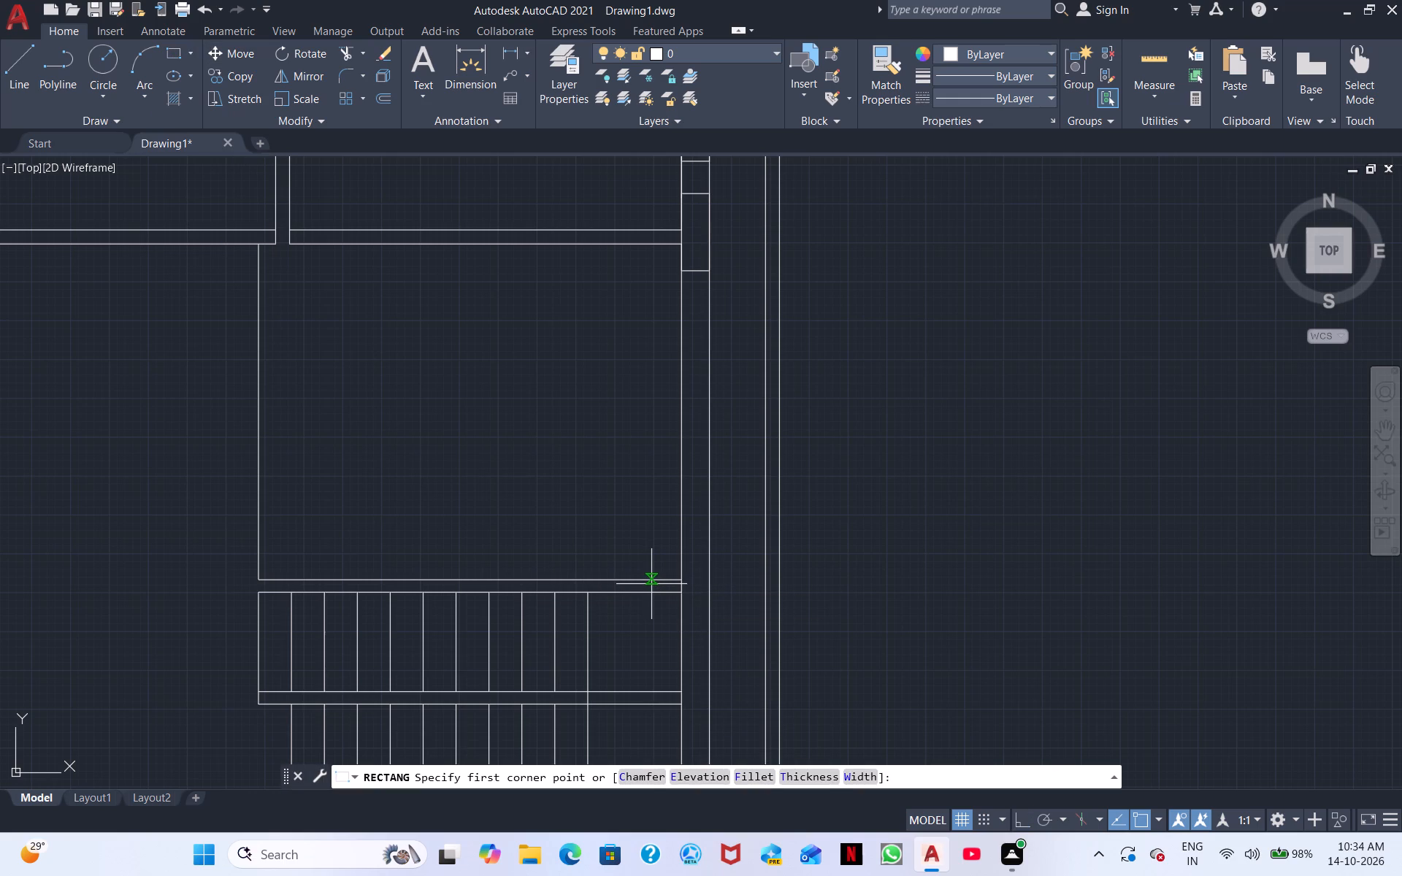
scroll(651, 584, up, 2)
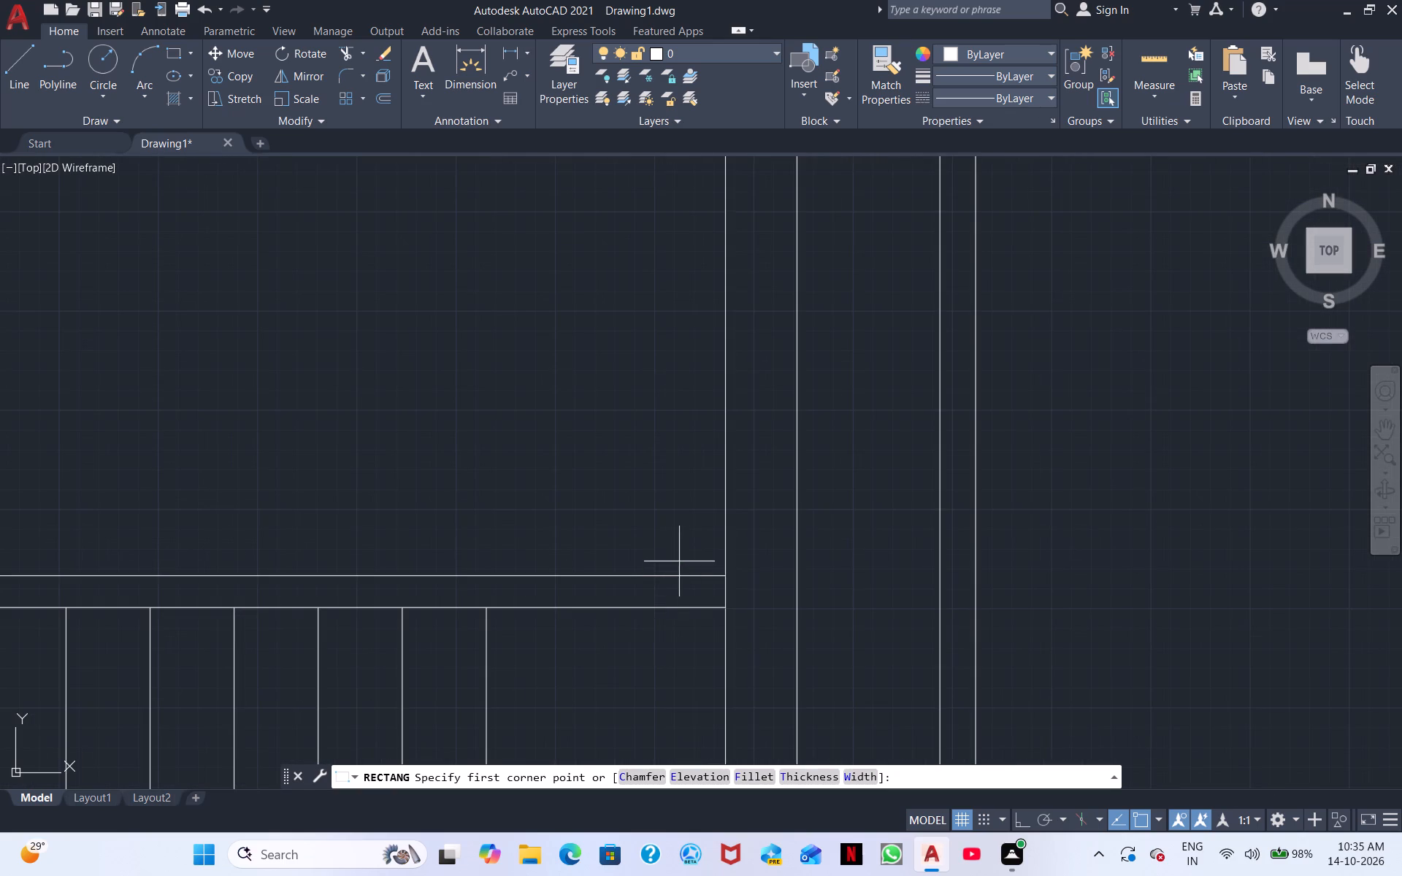
click(654, 579)
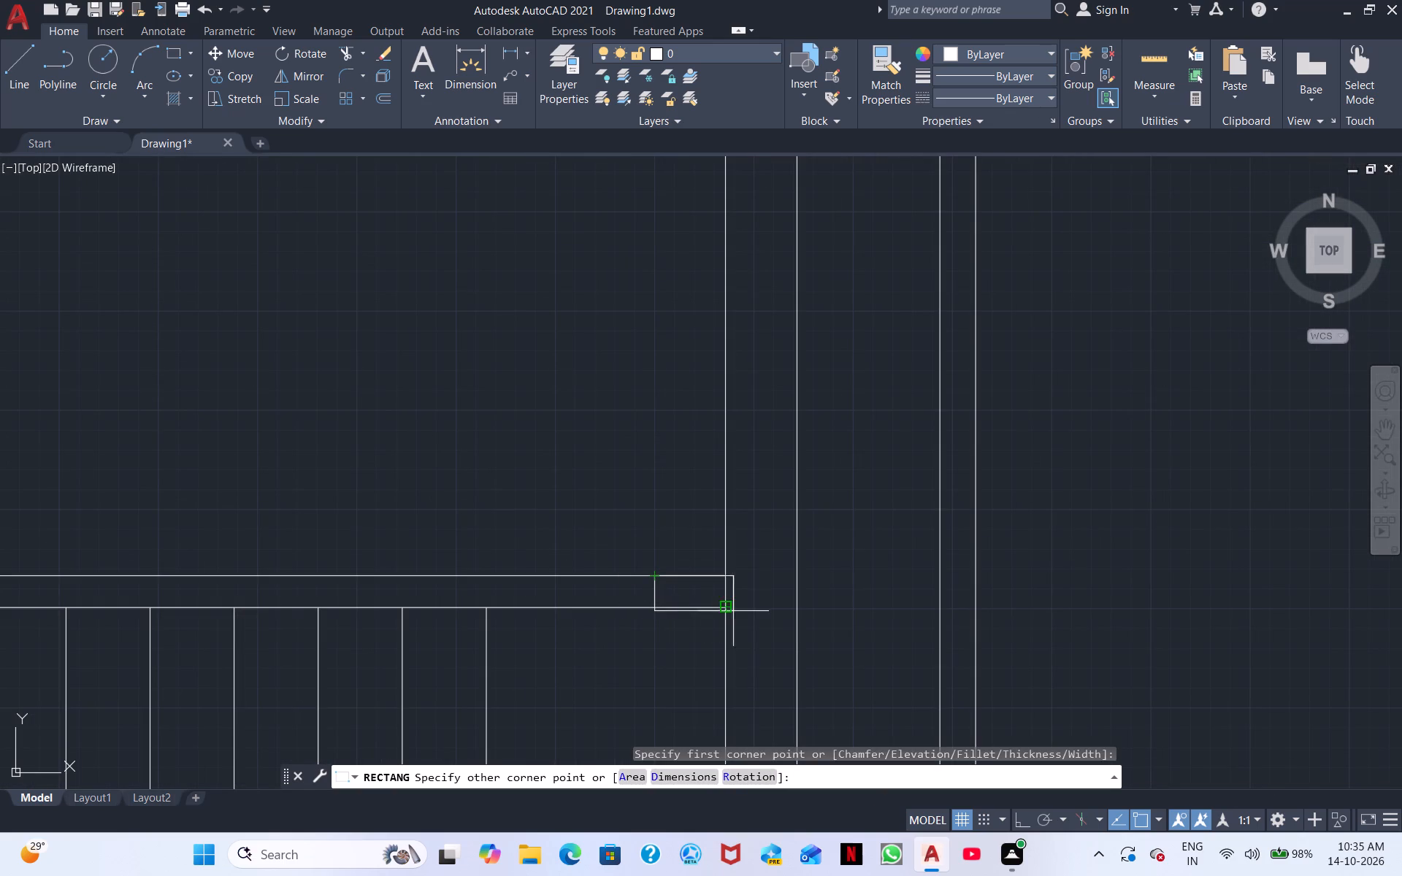
click(797, 602)
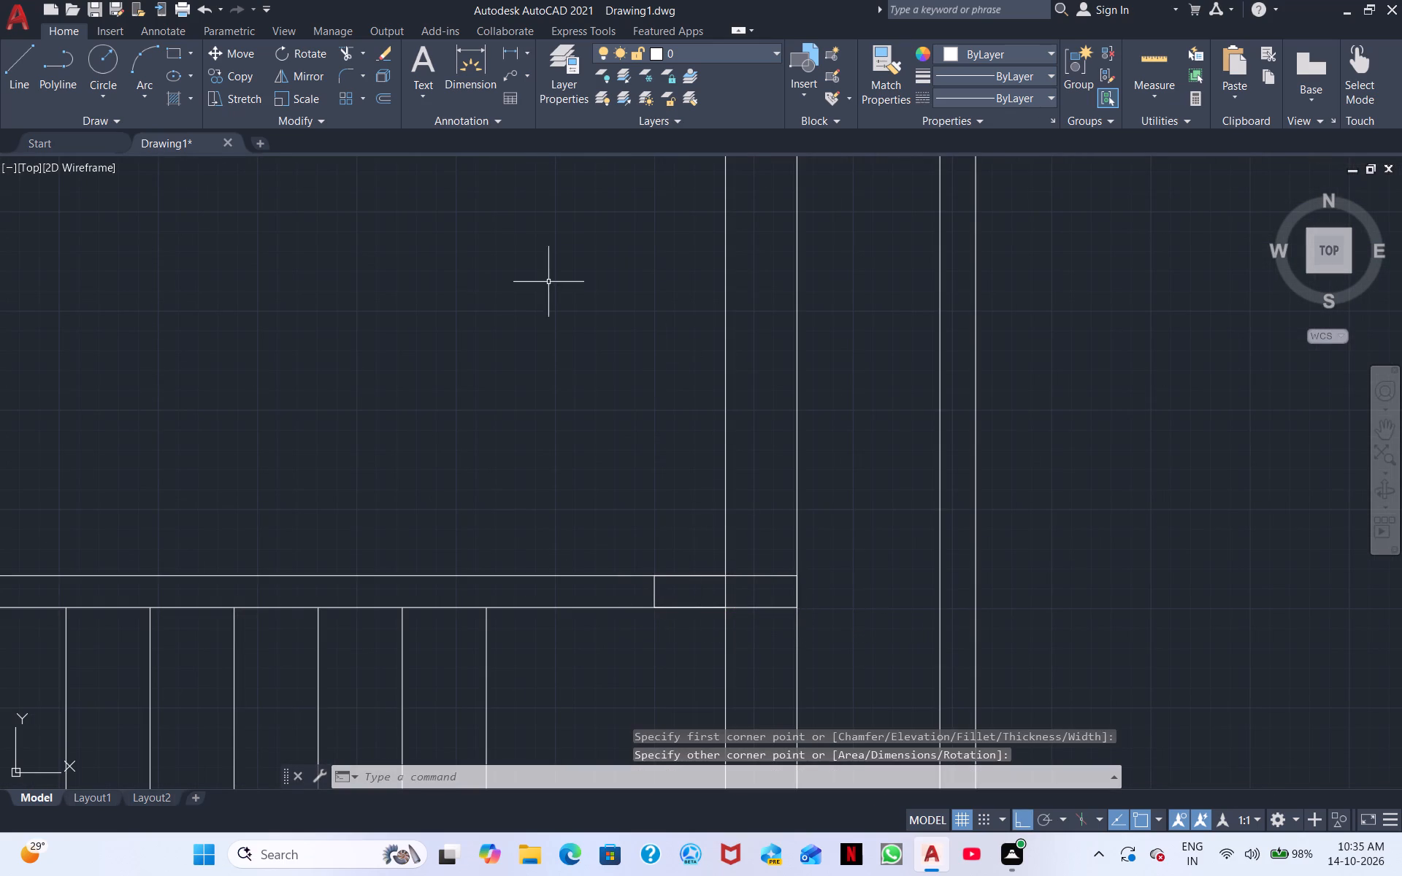
Trim the east wall's inner line where it crosses the new rectangle north of the staircase.
click(345, 53)
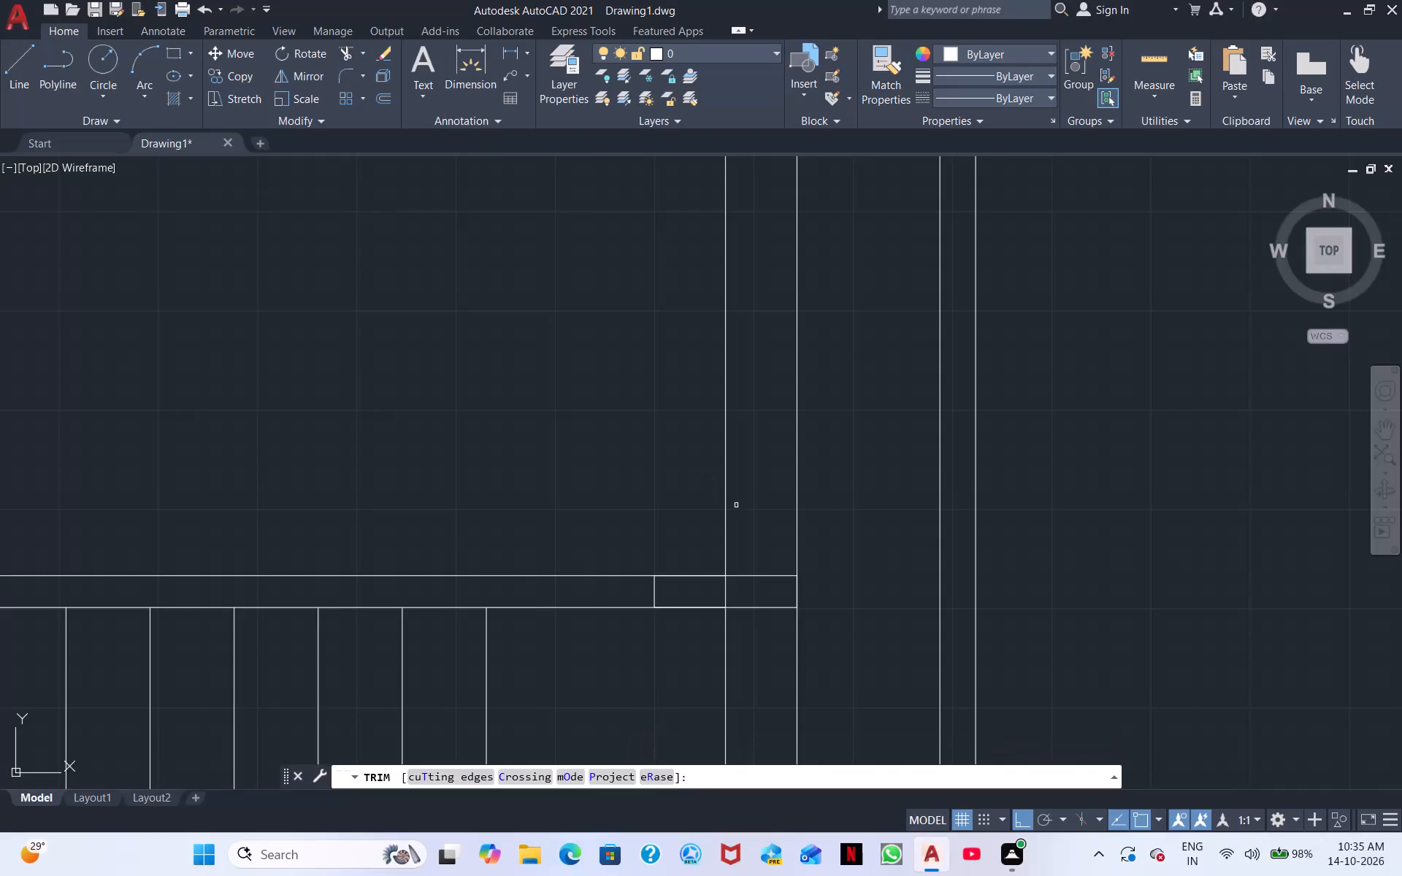
click(724, 596)
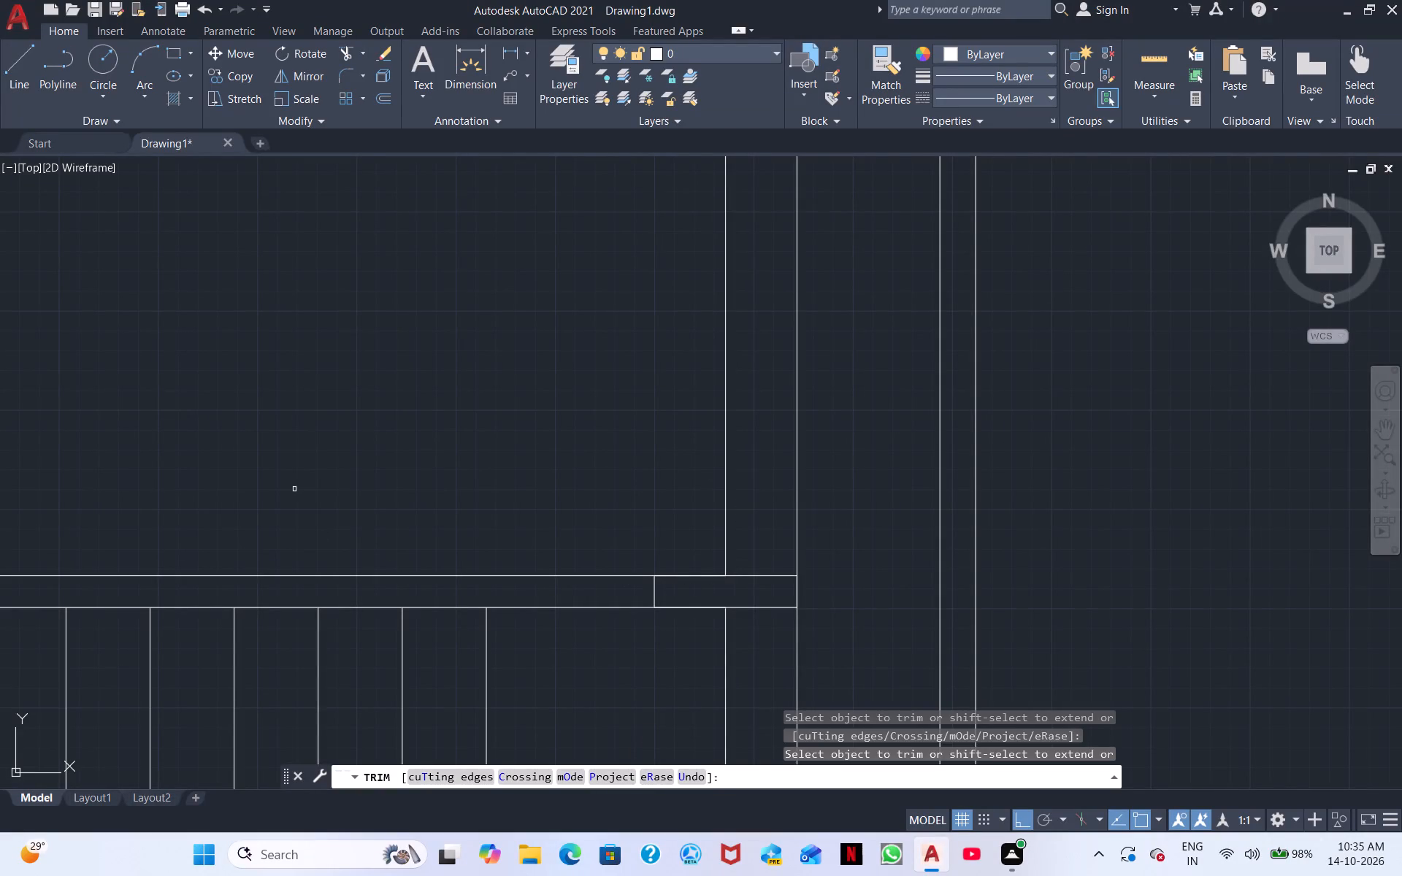
key(Escape)
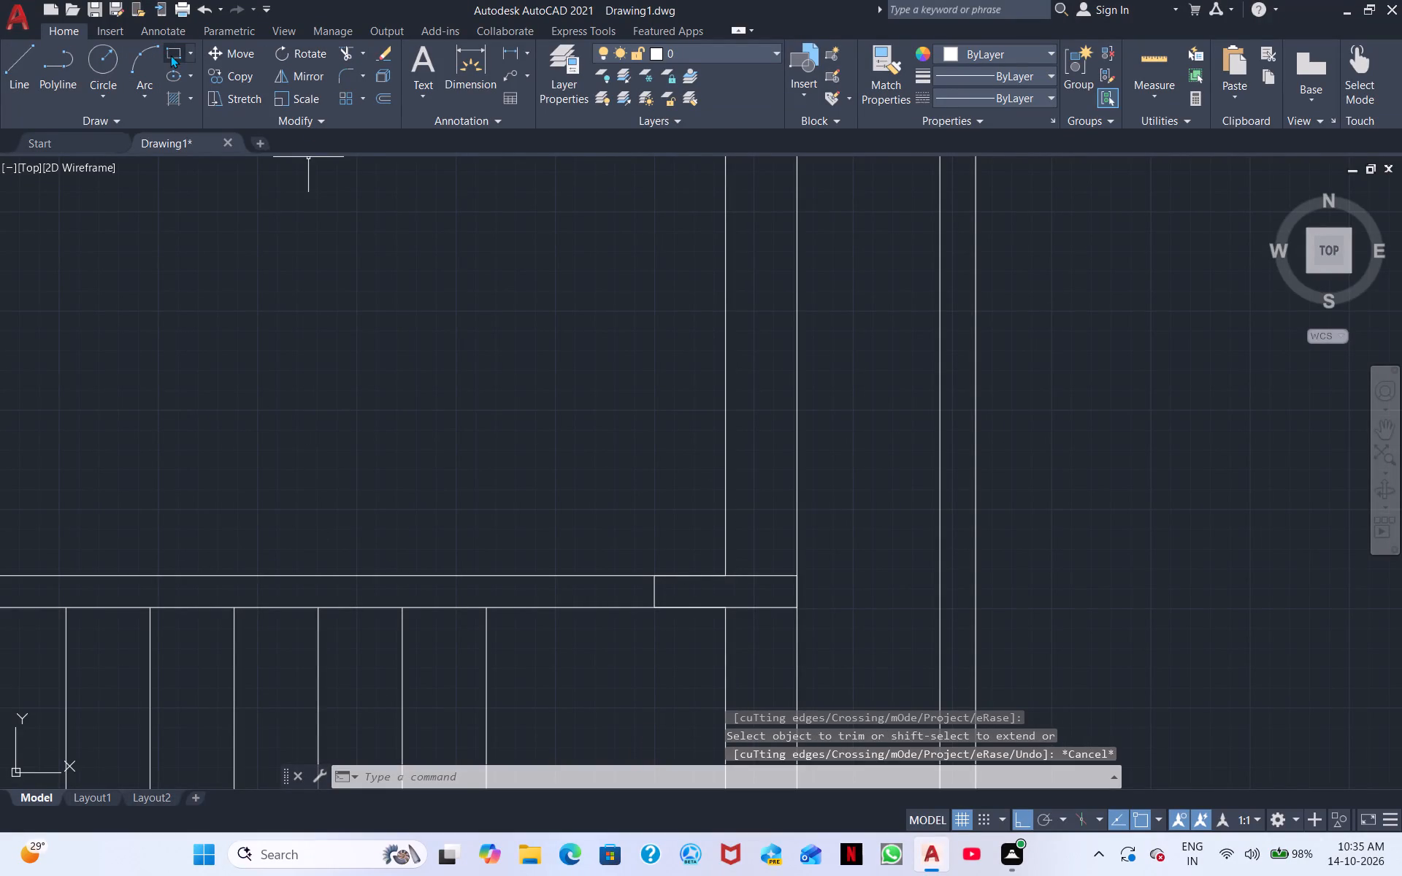
Draw a horizontal rectangle across the thickness of the wall north of the staircase, near its west end.
click(170, 55)
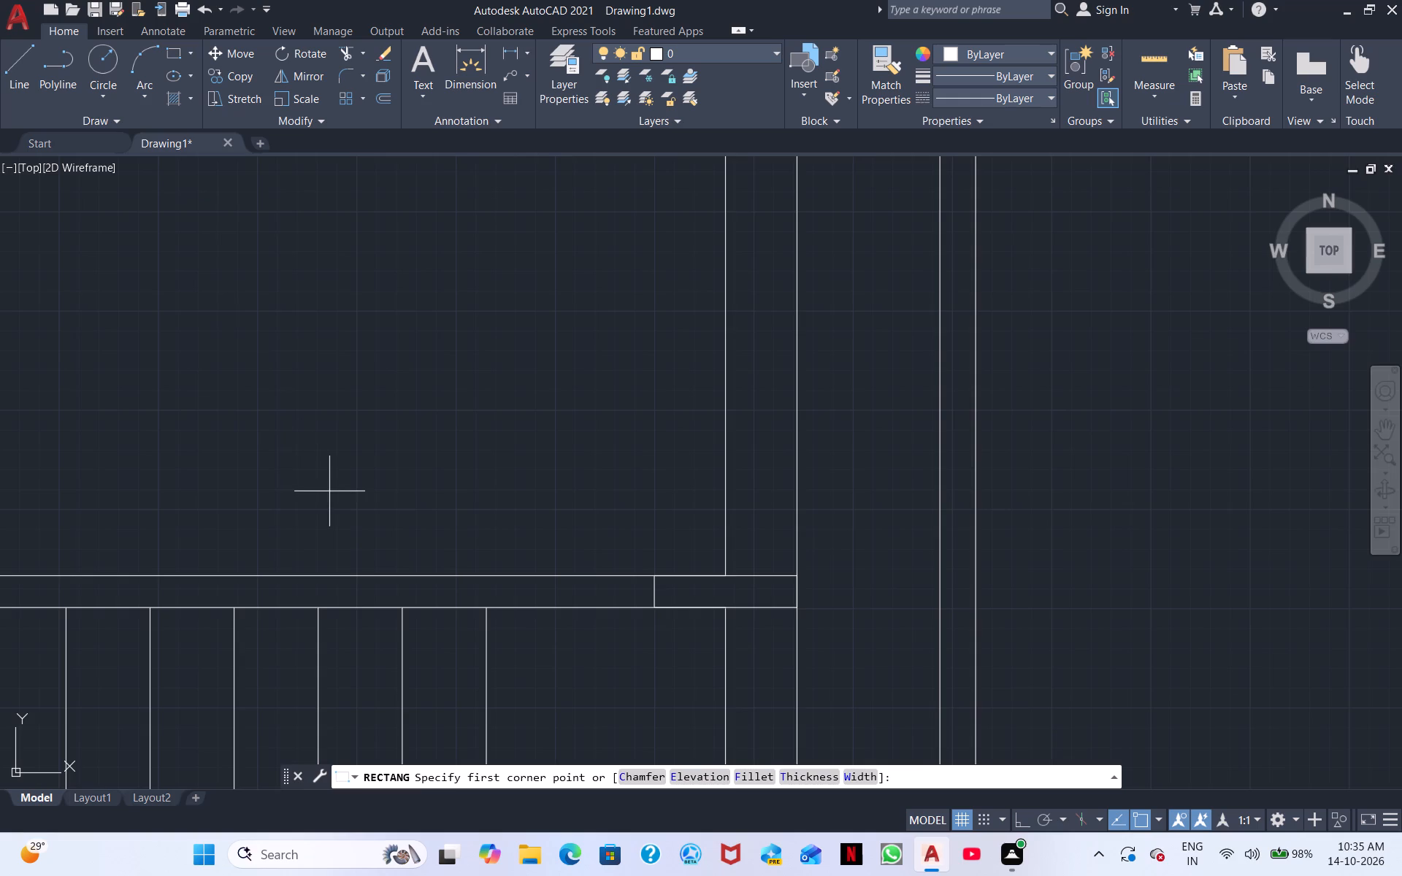
middle_drag(378, 589, 678, 441)
scroll(689, 442, down, 2)
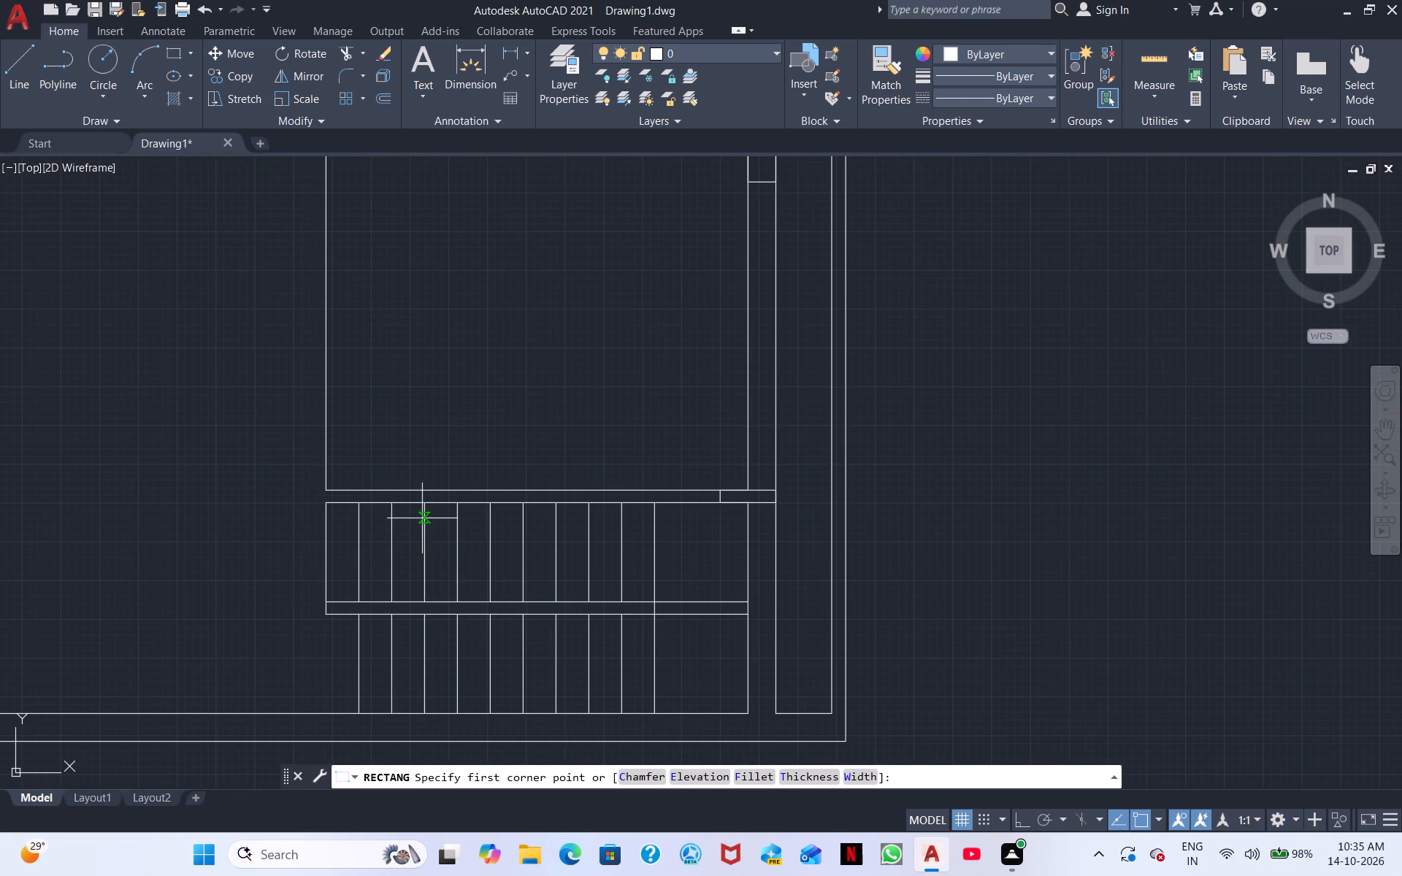
scroll(417, 481, up, 1)
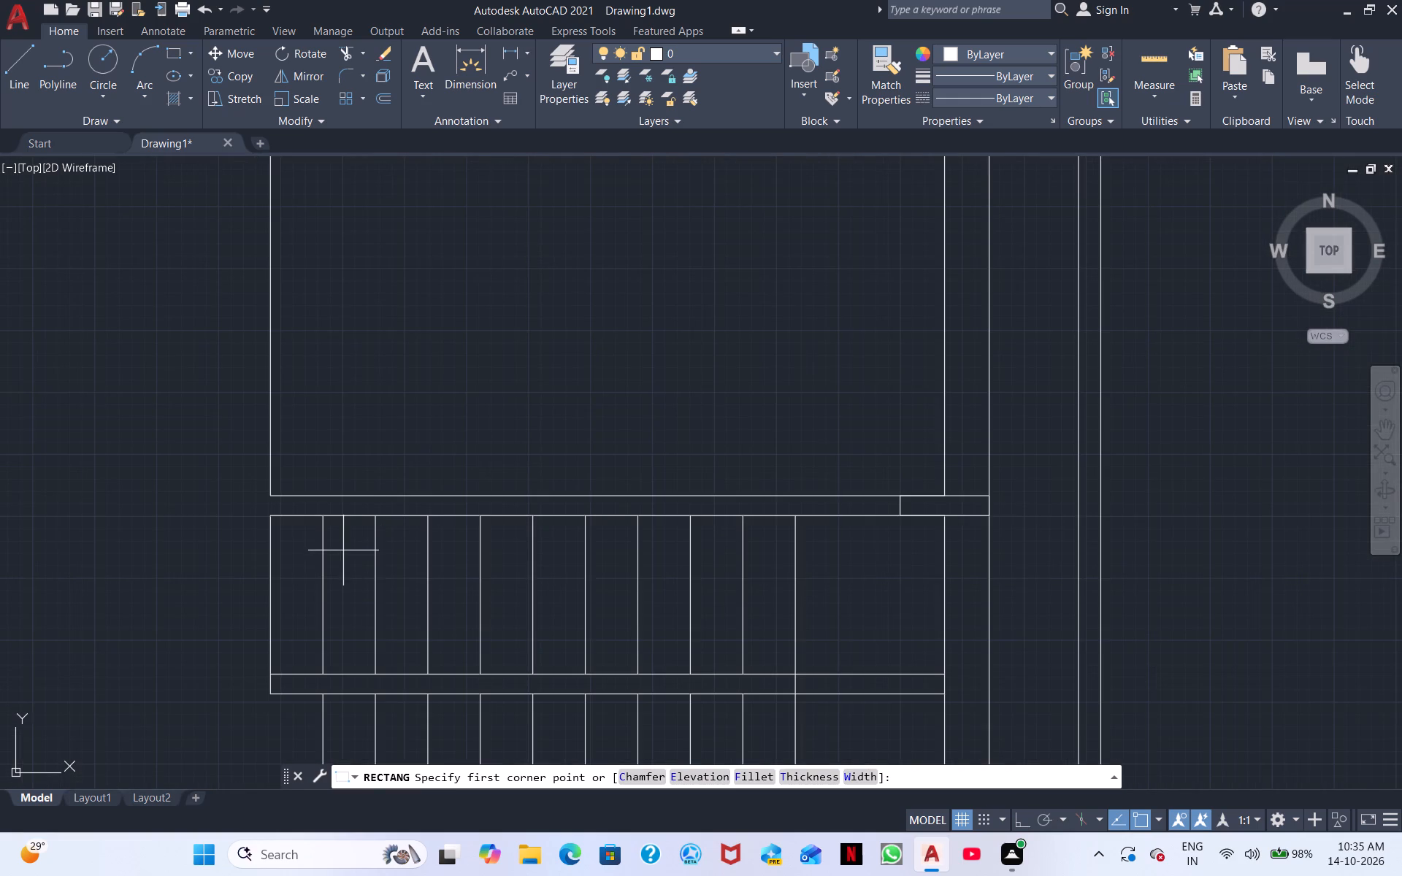
middle_drag(347, 550, 516, 593)
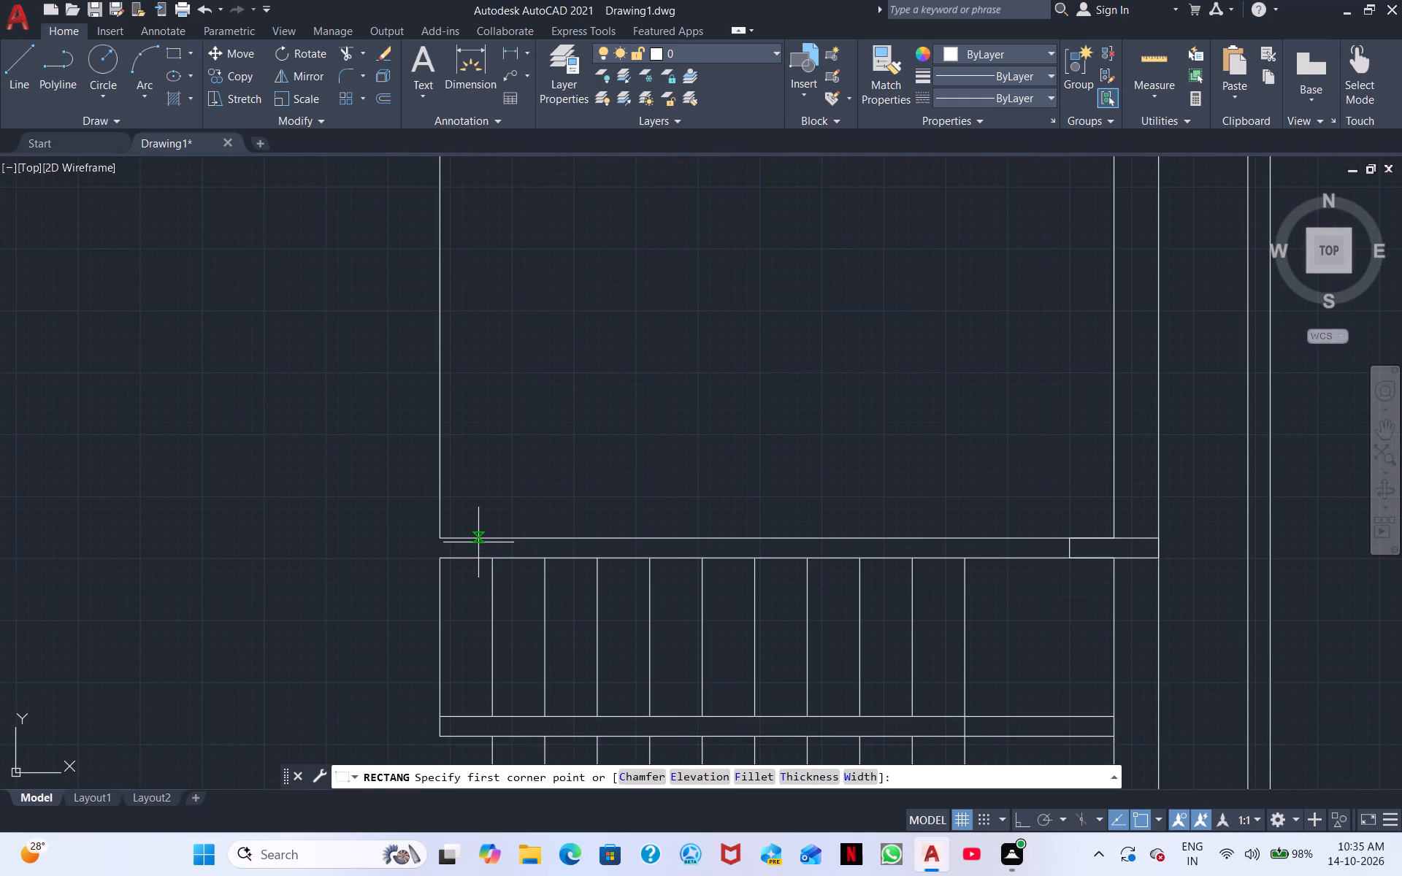
scroll(459, 531, up, 2)
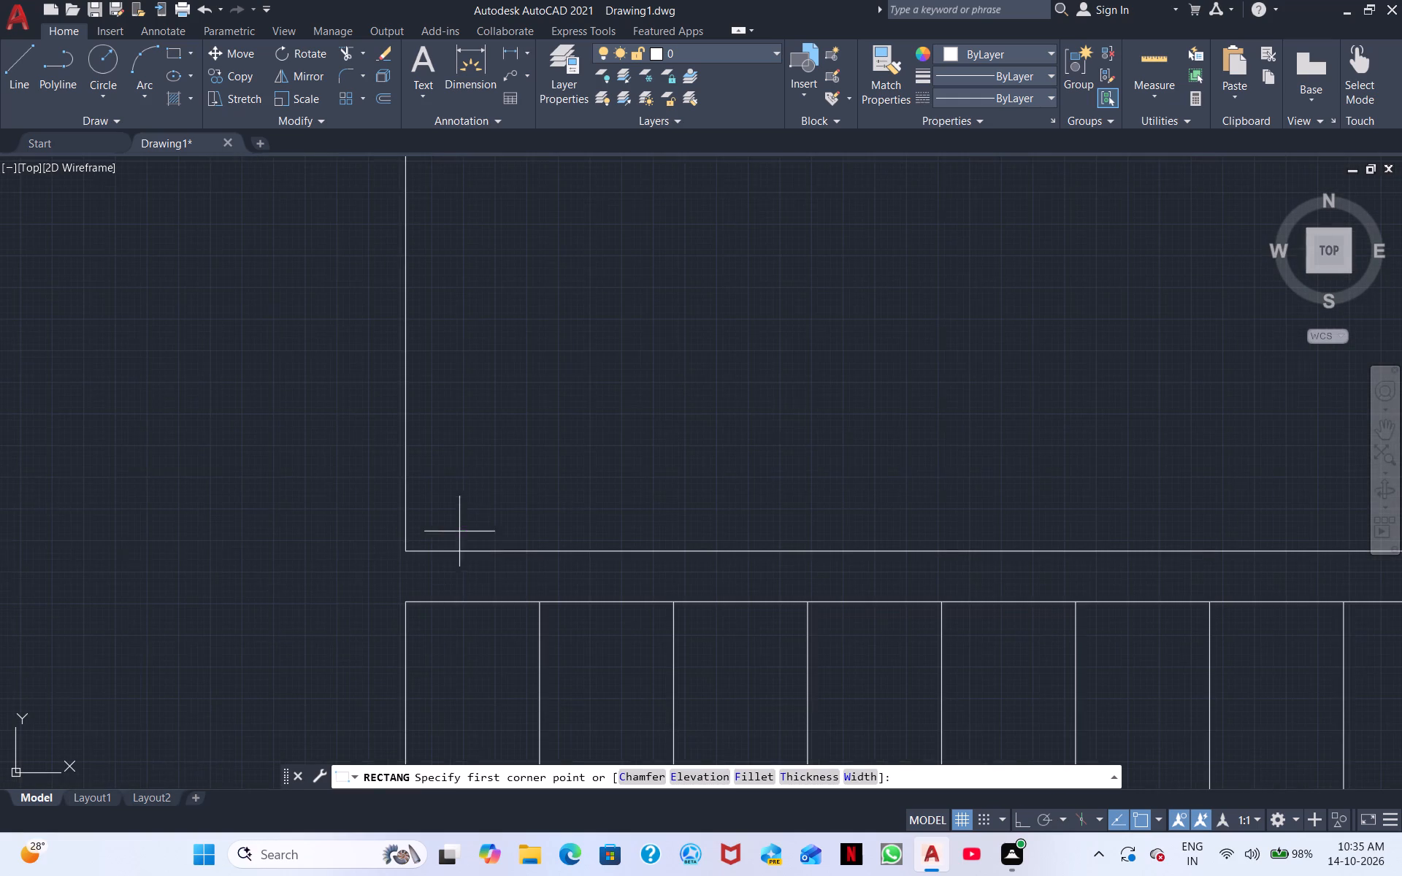
click(485, 553)
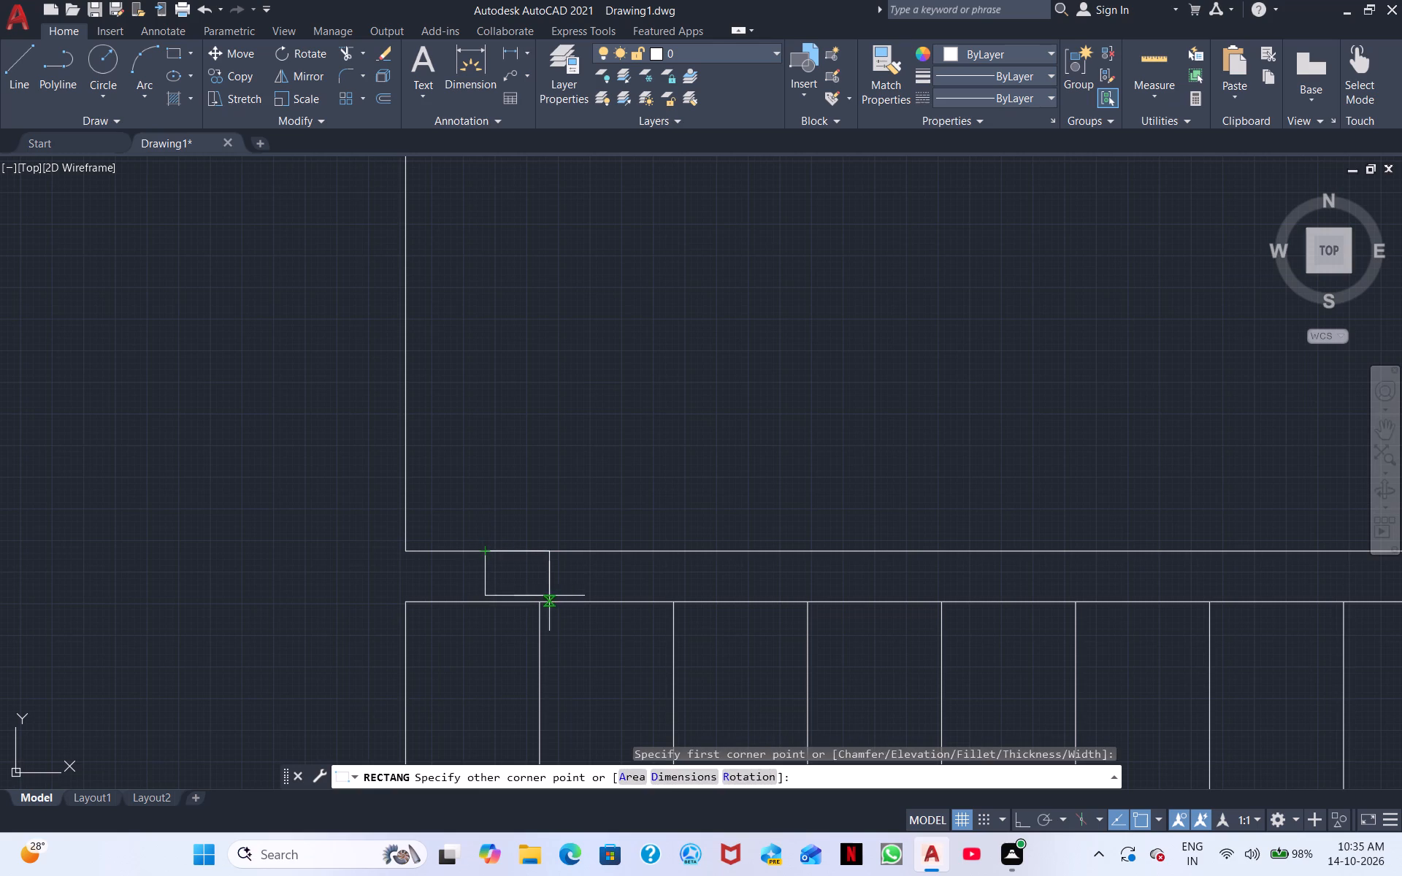
click(710, 601)
Extend the staircase's west edge line north across the wall thickness to close the wall's west end.
scroll(485, 600, down, 2)
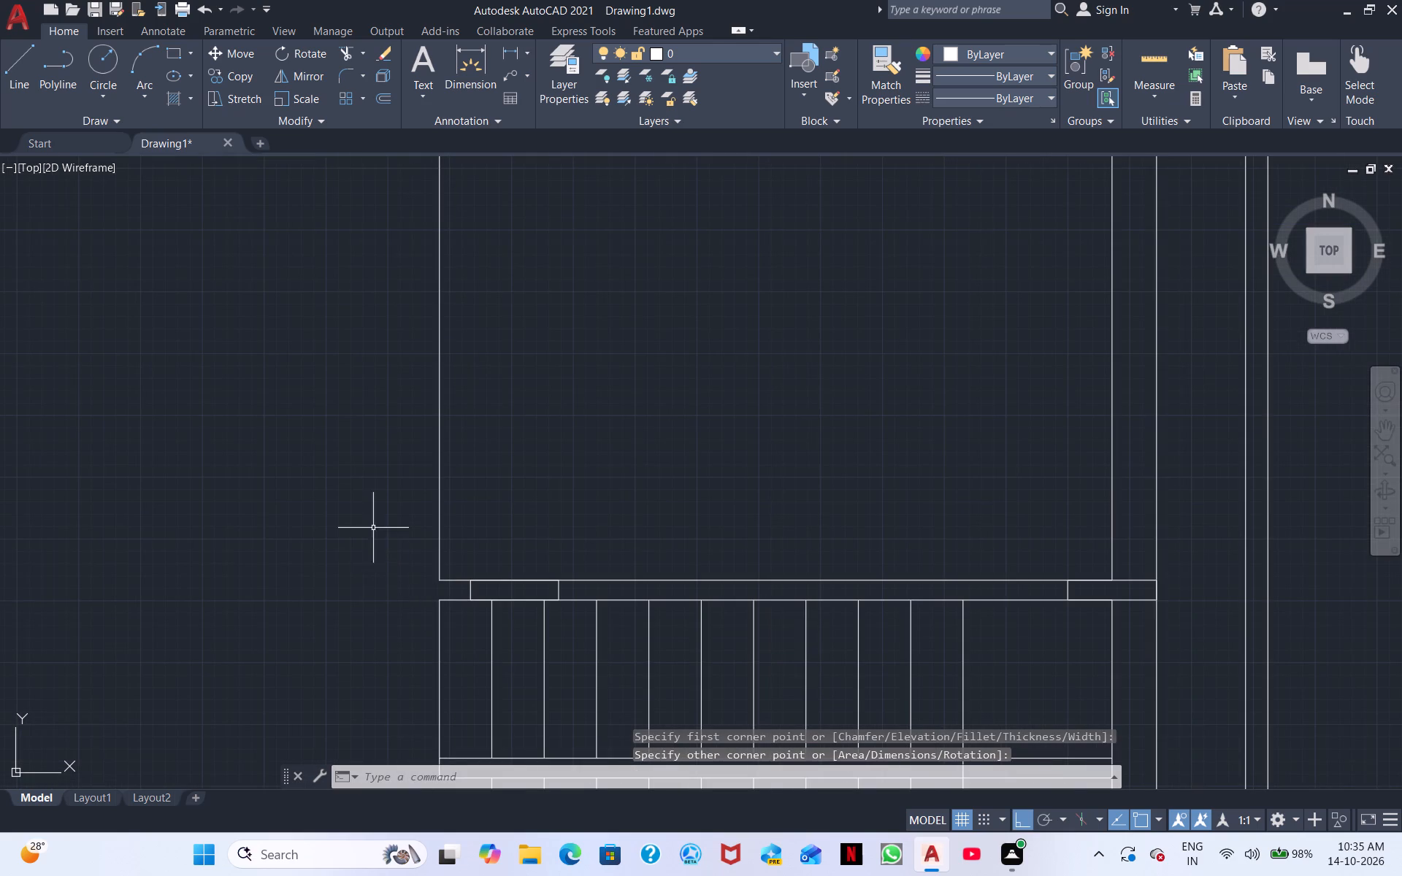
click(344, 49)
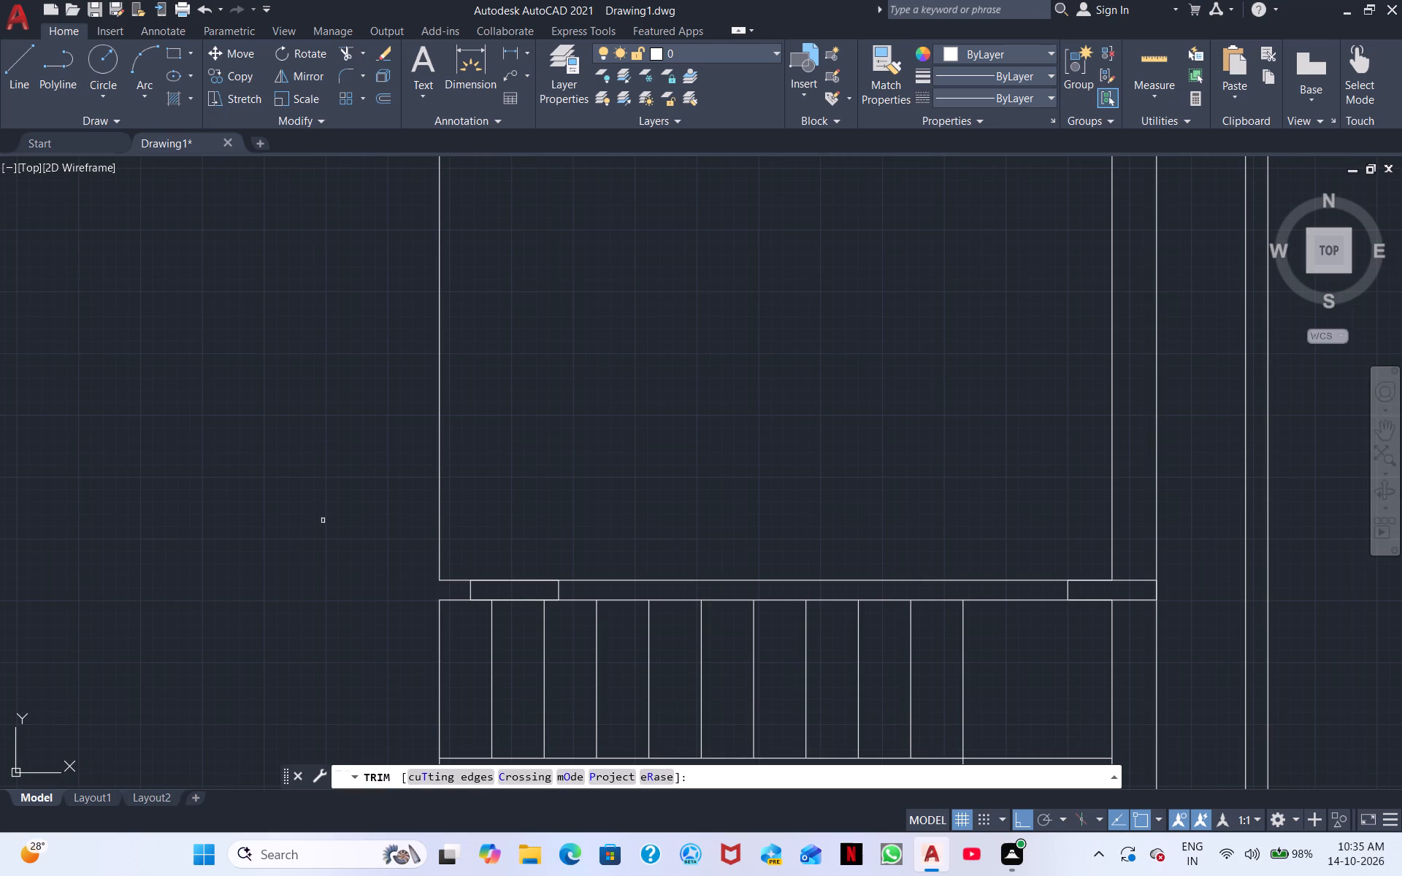
shift+click(440, 622)
key(Escape)
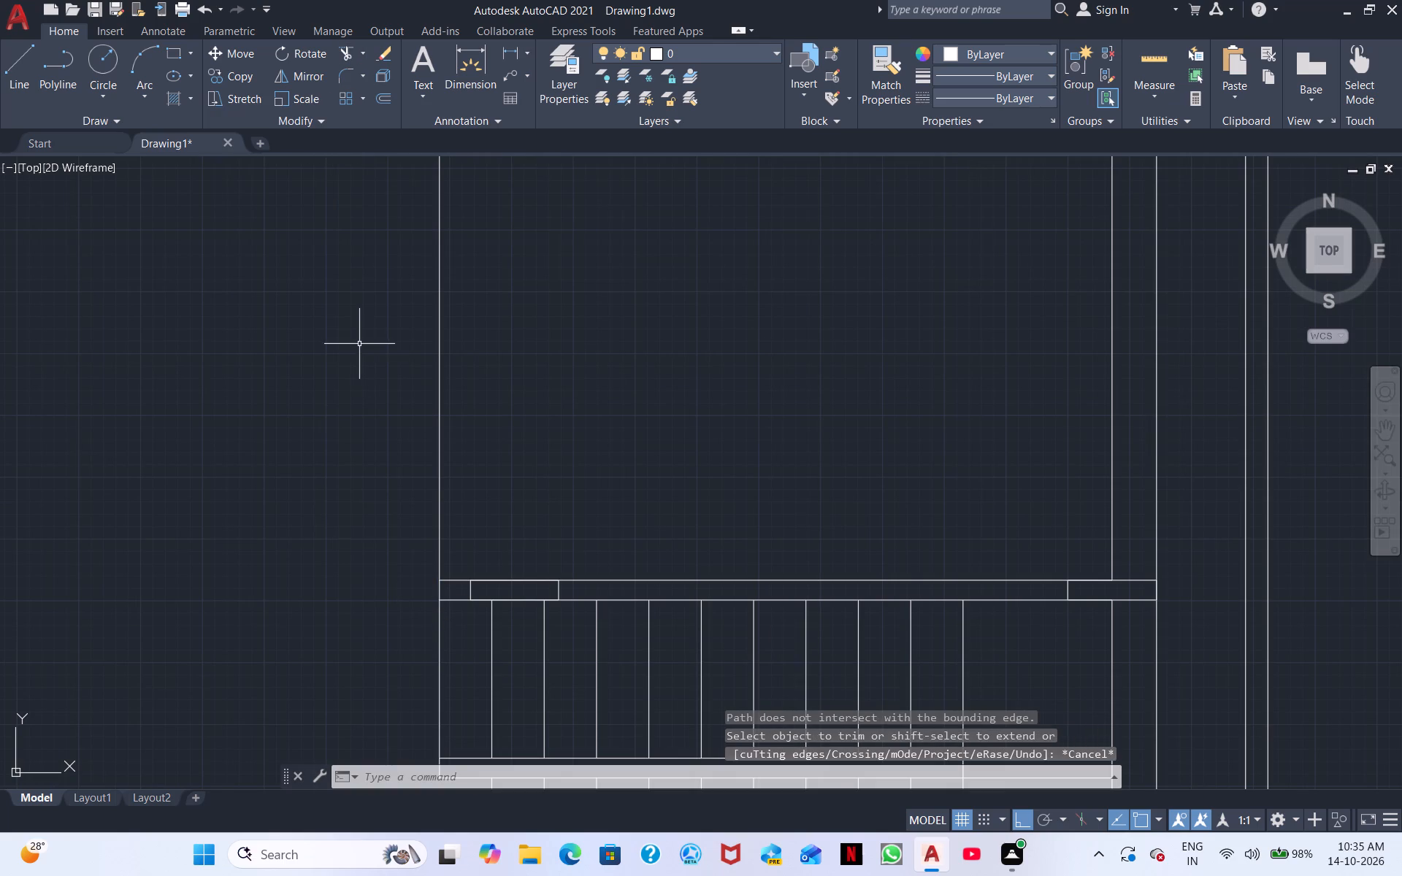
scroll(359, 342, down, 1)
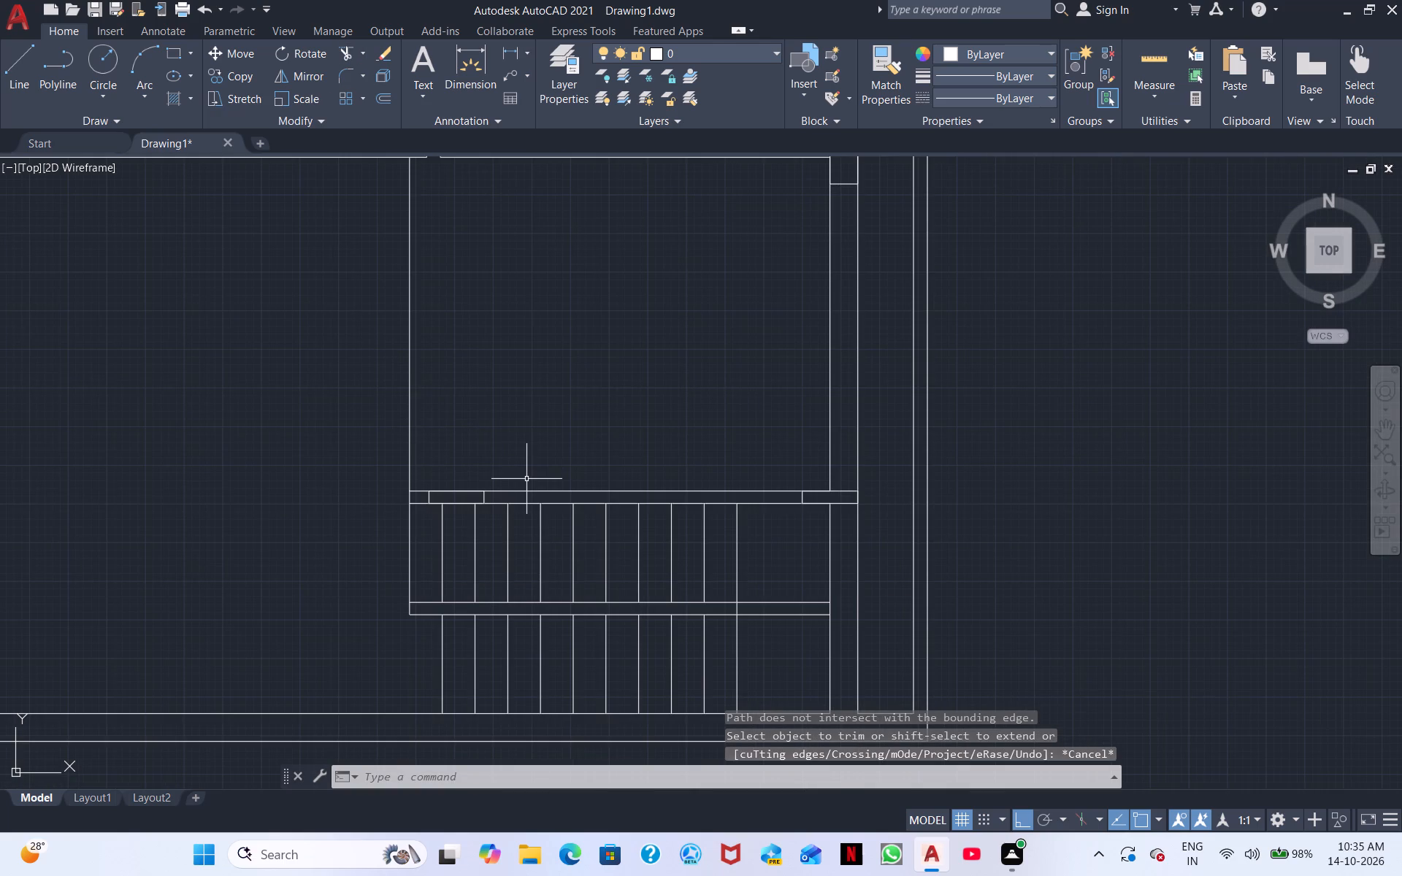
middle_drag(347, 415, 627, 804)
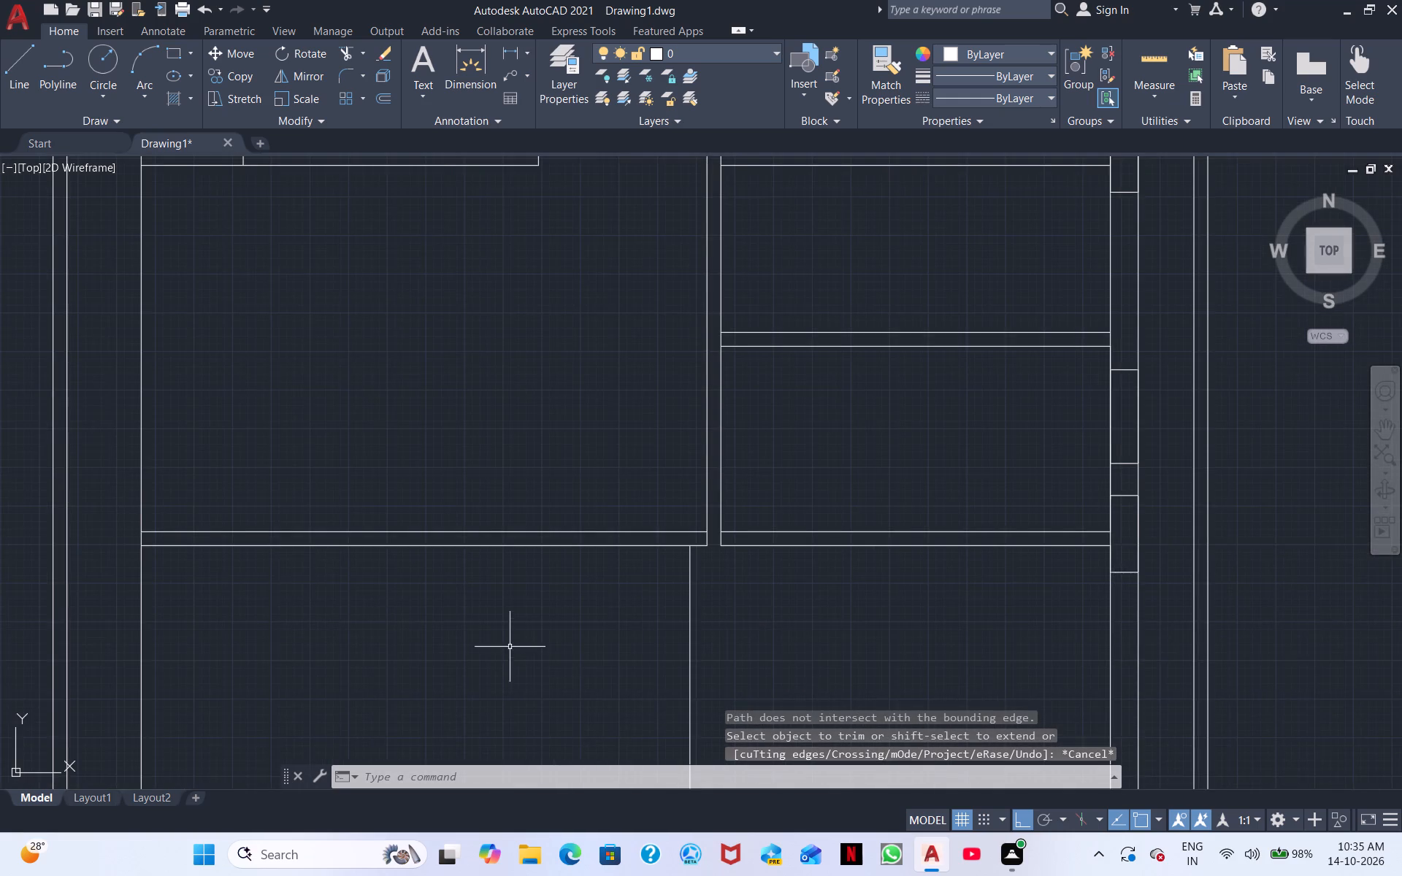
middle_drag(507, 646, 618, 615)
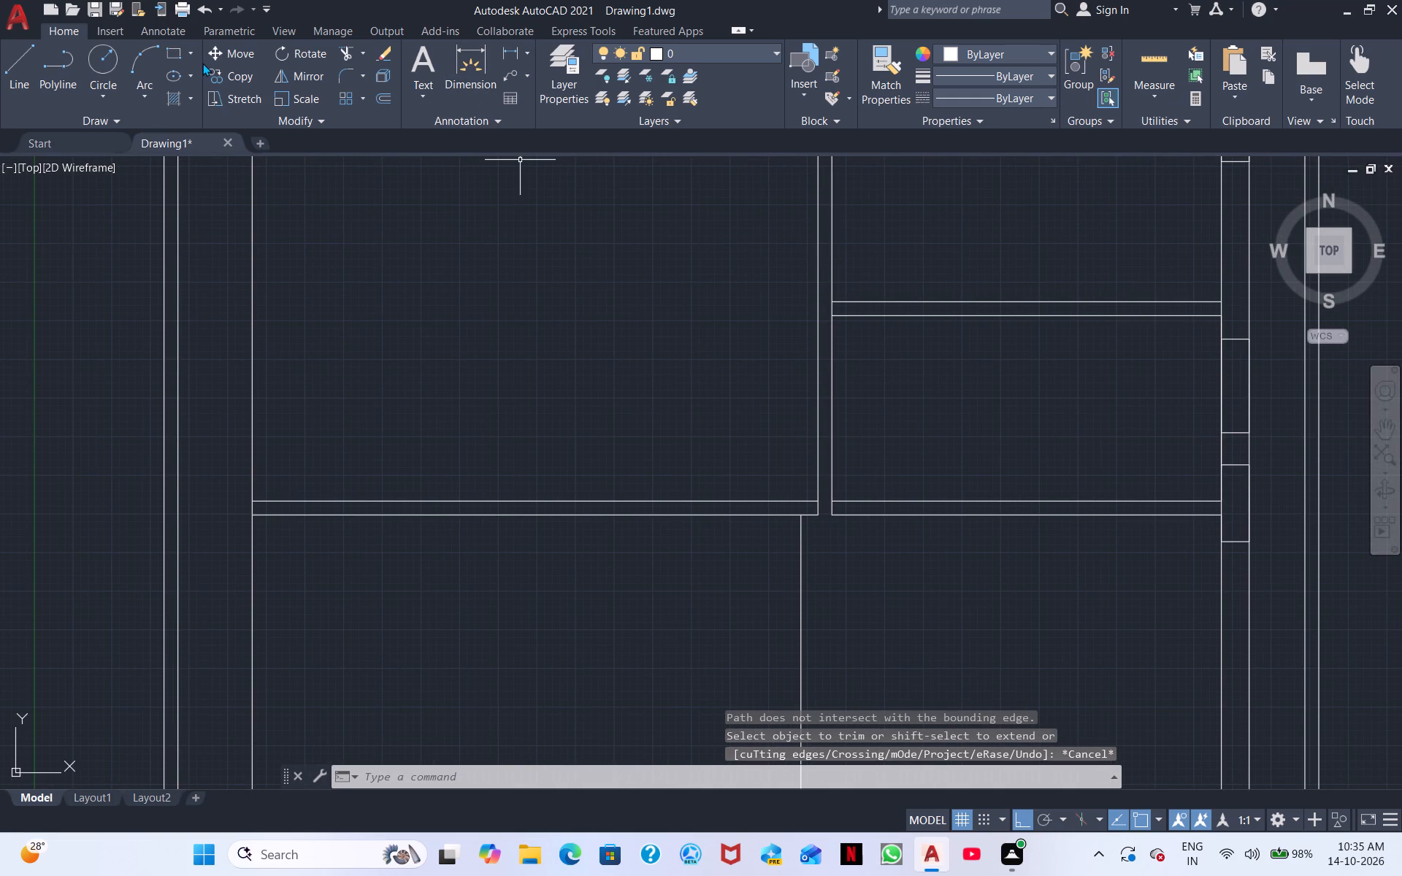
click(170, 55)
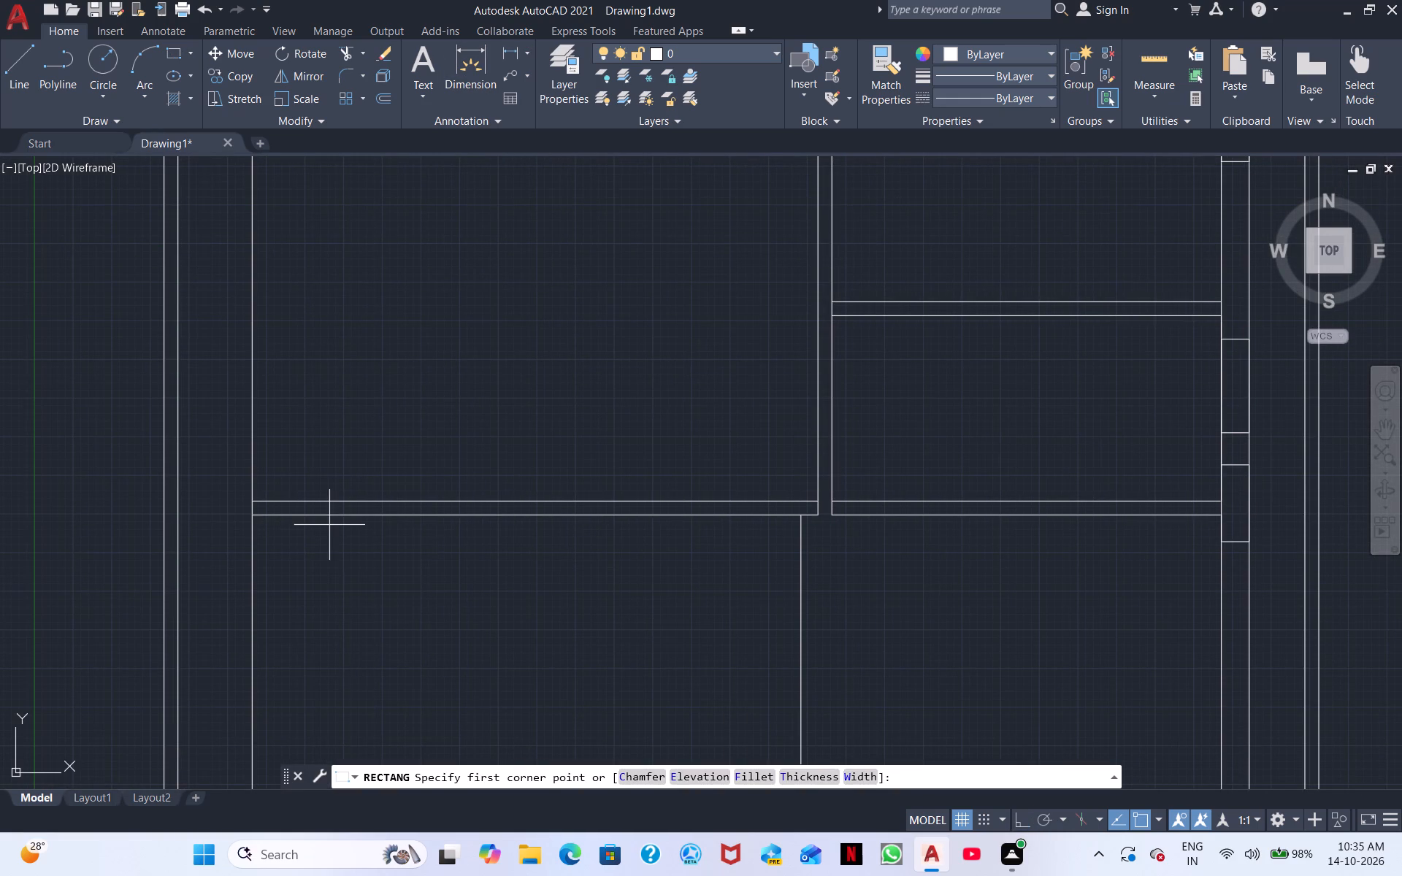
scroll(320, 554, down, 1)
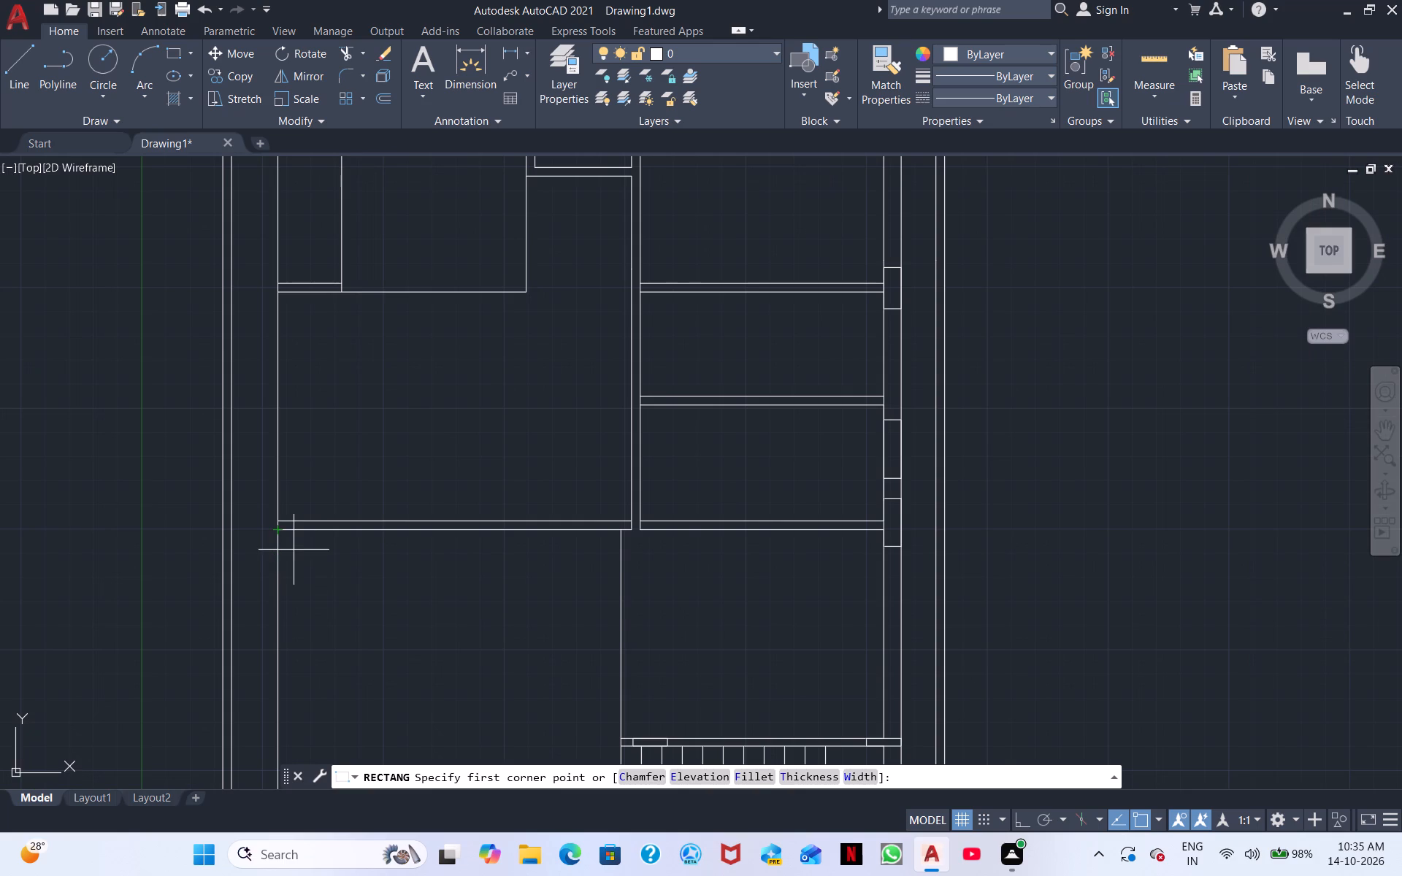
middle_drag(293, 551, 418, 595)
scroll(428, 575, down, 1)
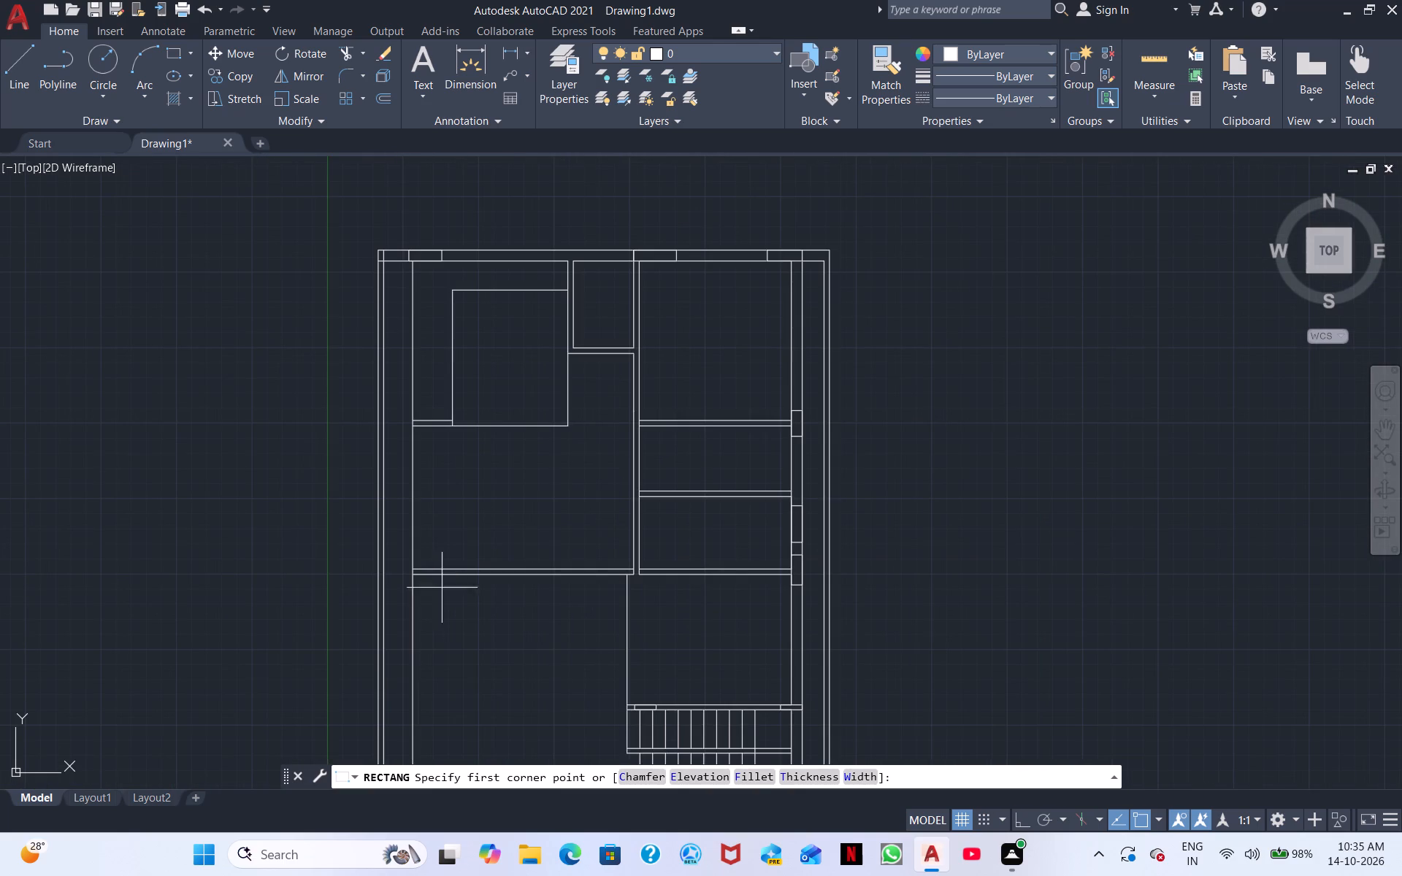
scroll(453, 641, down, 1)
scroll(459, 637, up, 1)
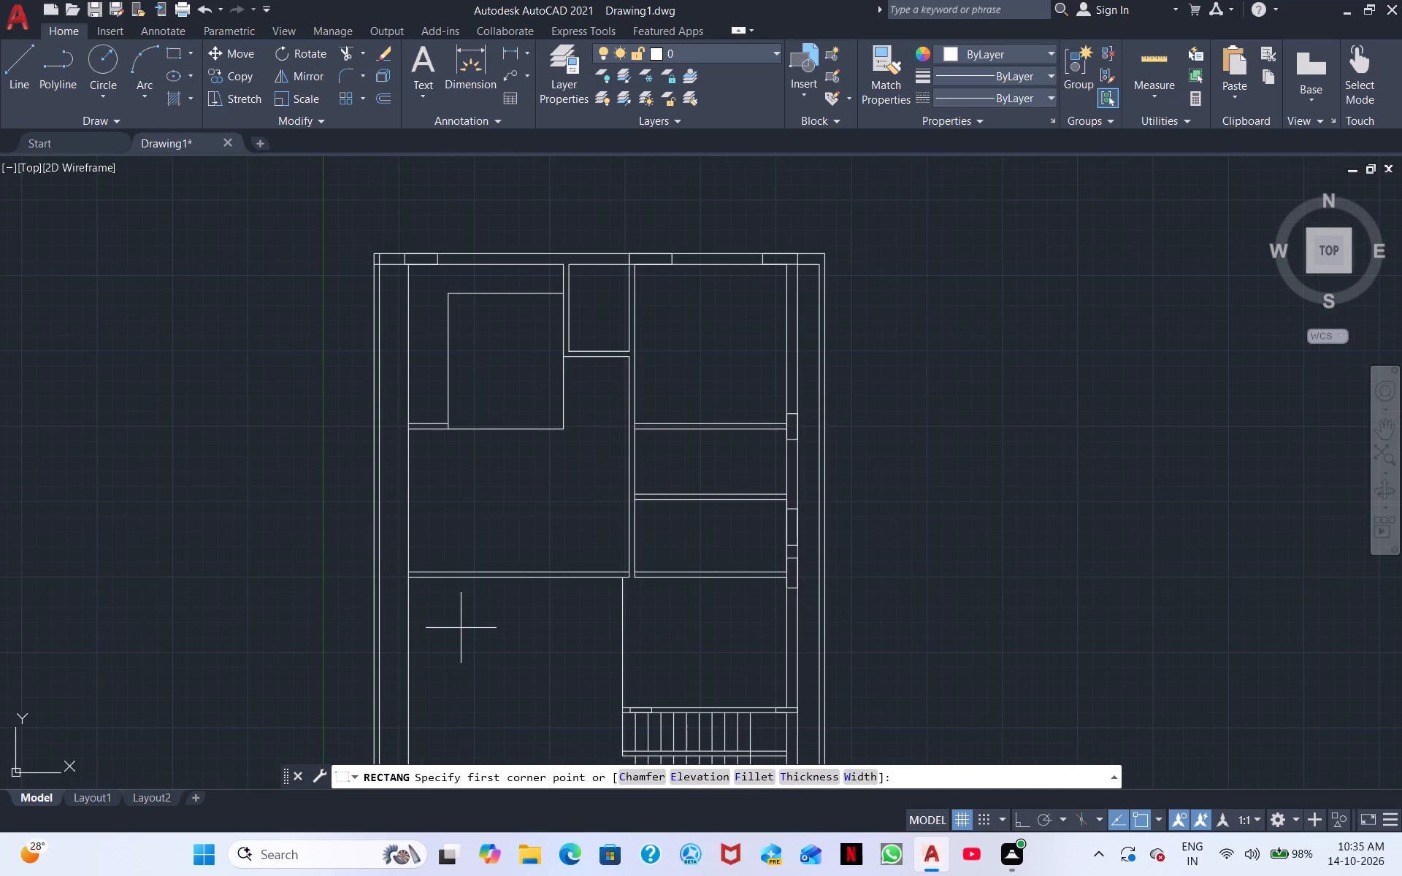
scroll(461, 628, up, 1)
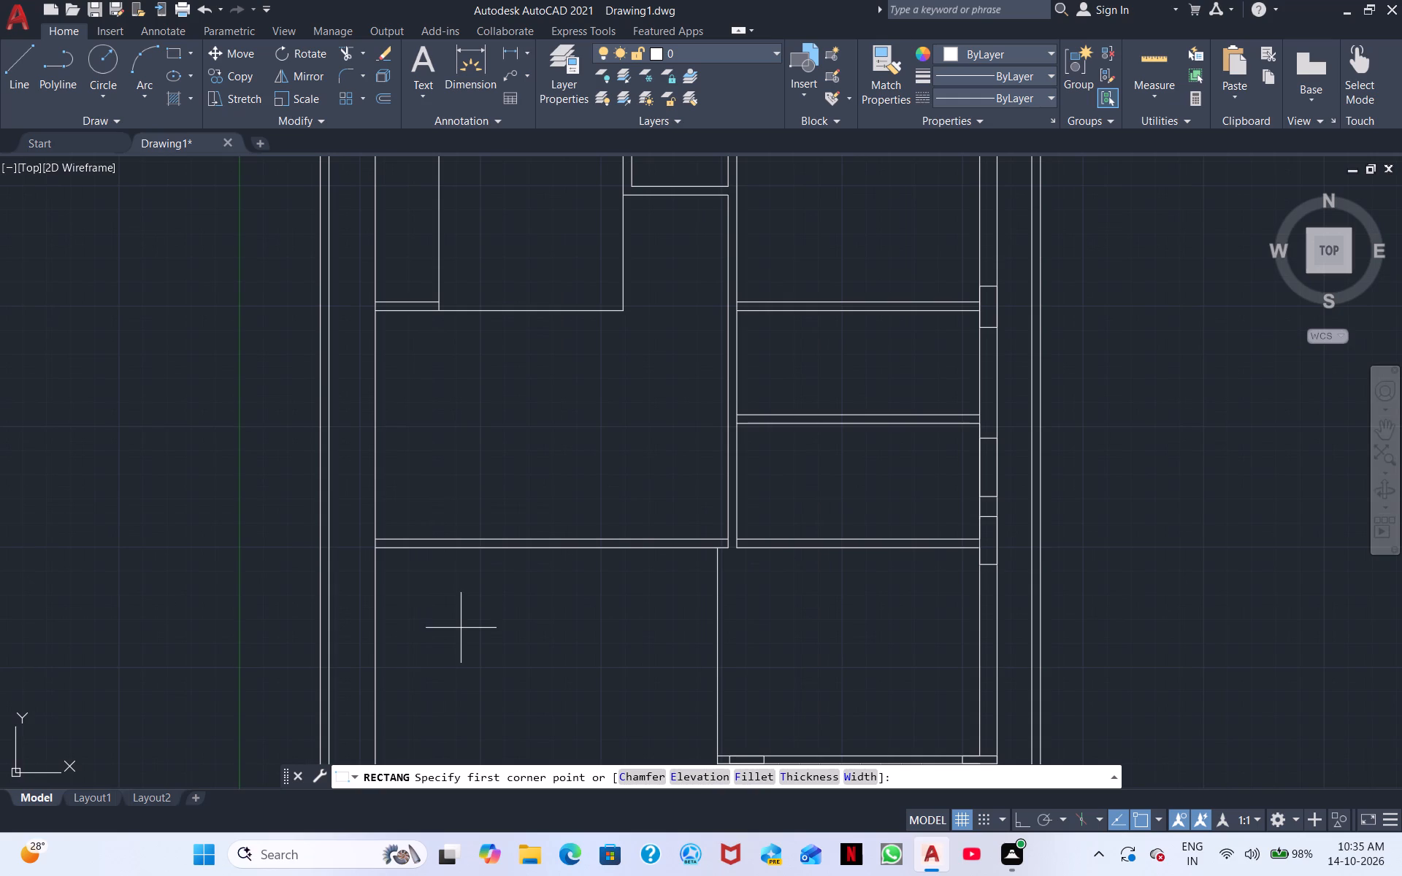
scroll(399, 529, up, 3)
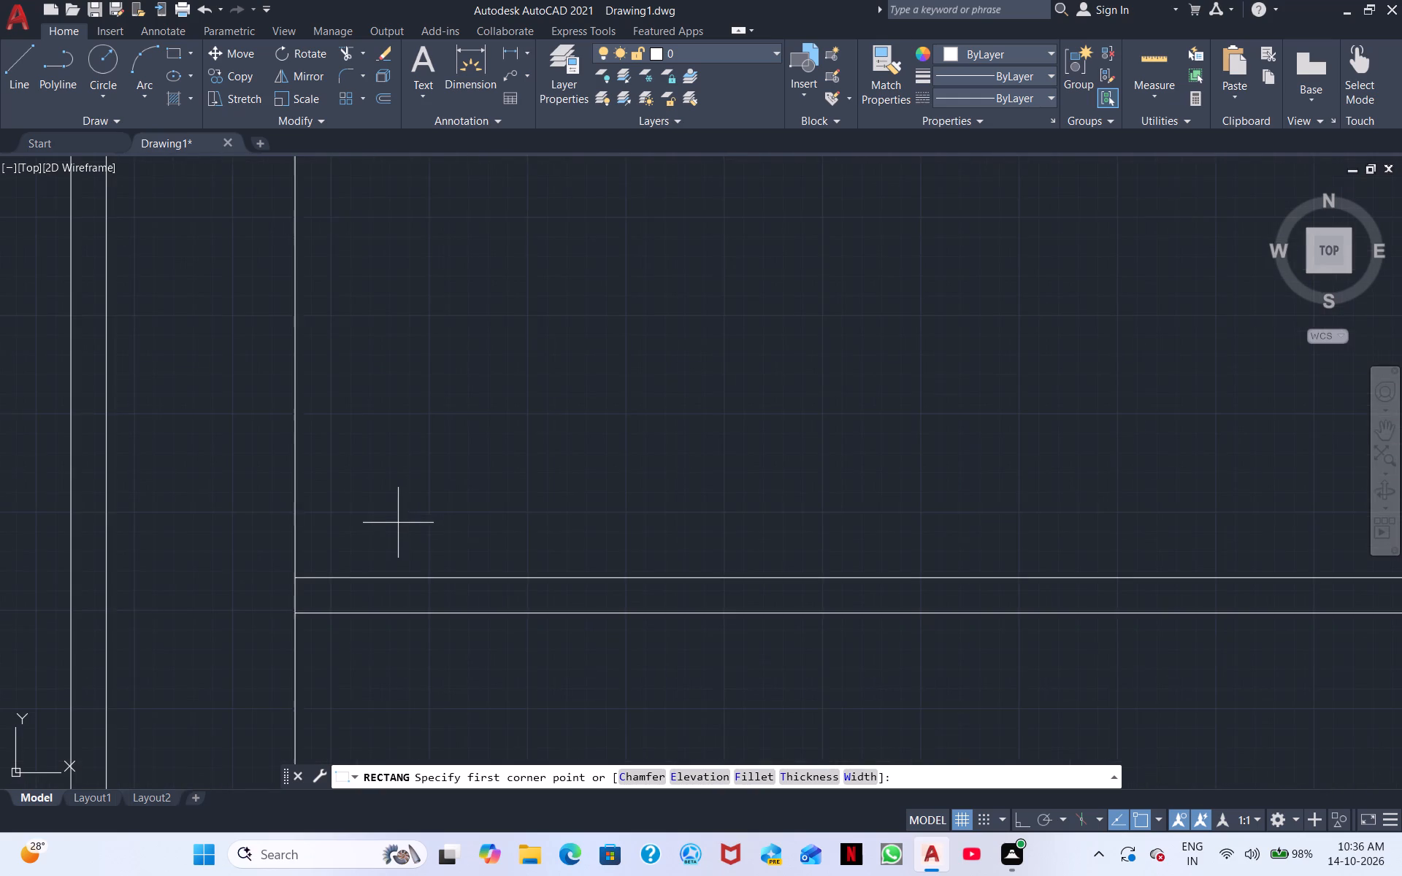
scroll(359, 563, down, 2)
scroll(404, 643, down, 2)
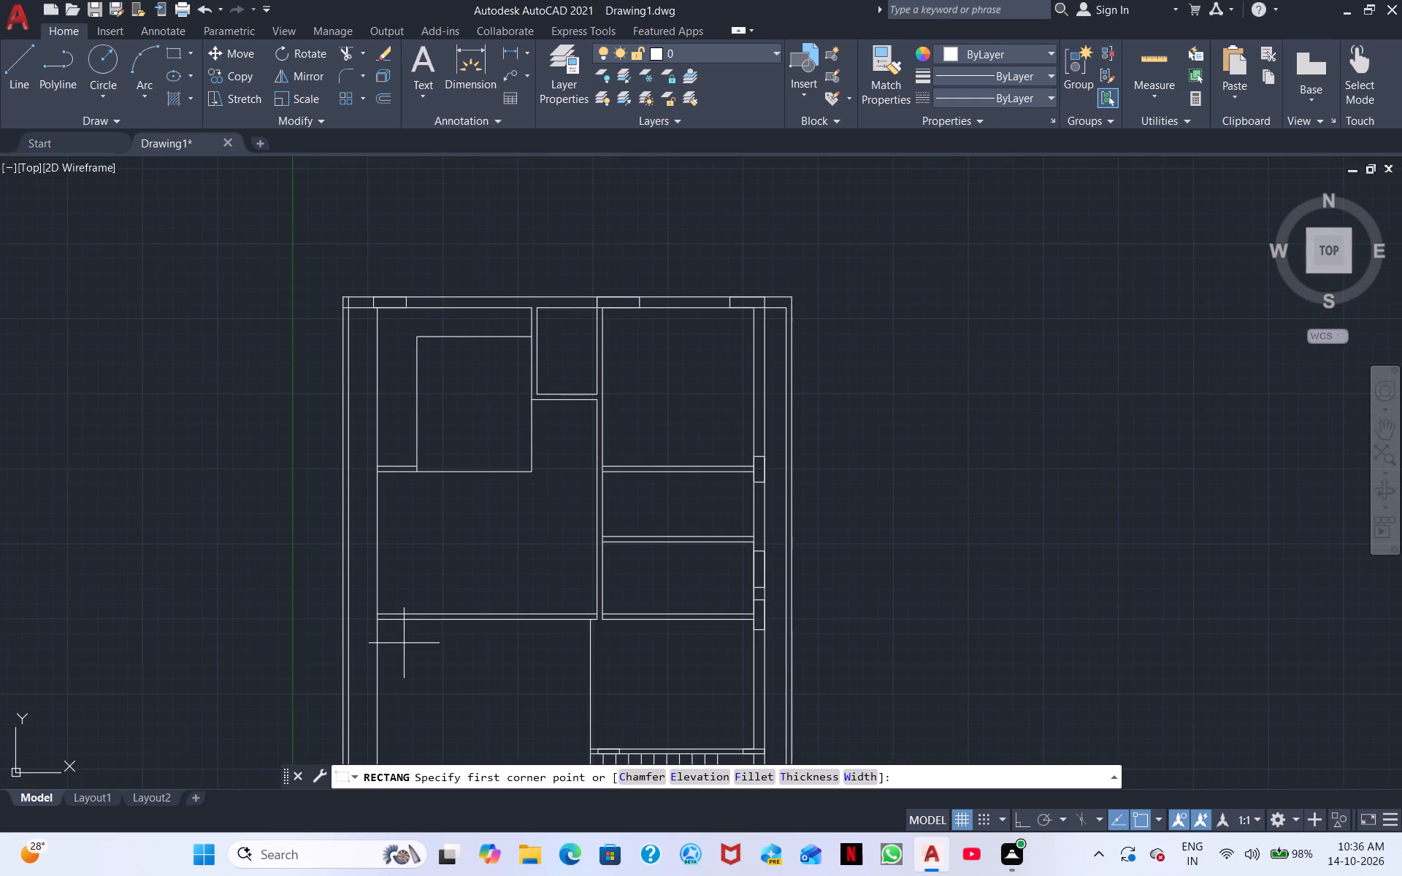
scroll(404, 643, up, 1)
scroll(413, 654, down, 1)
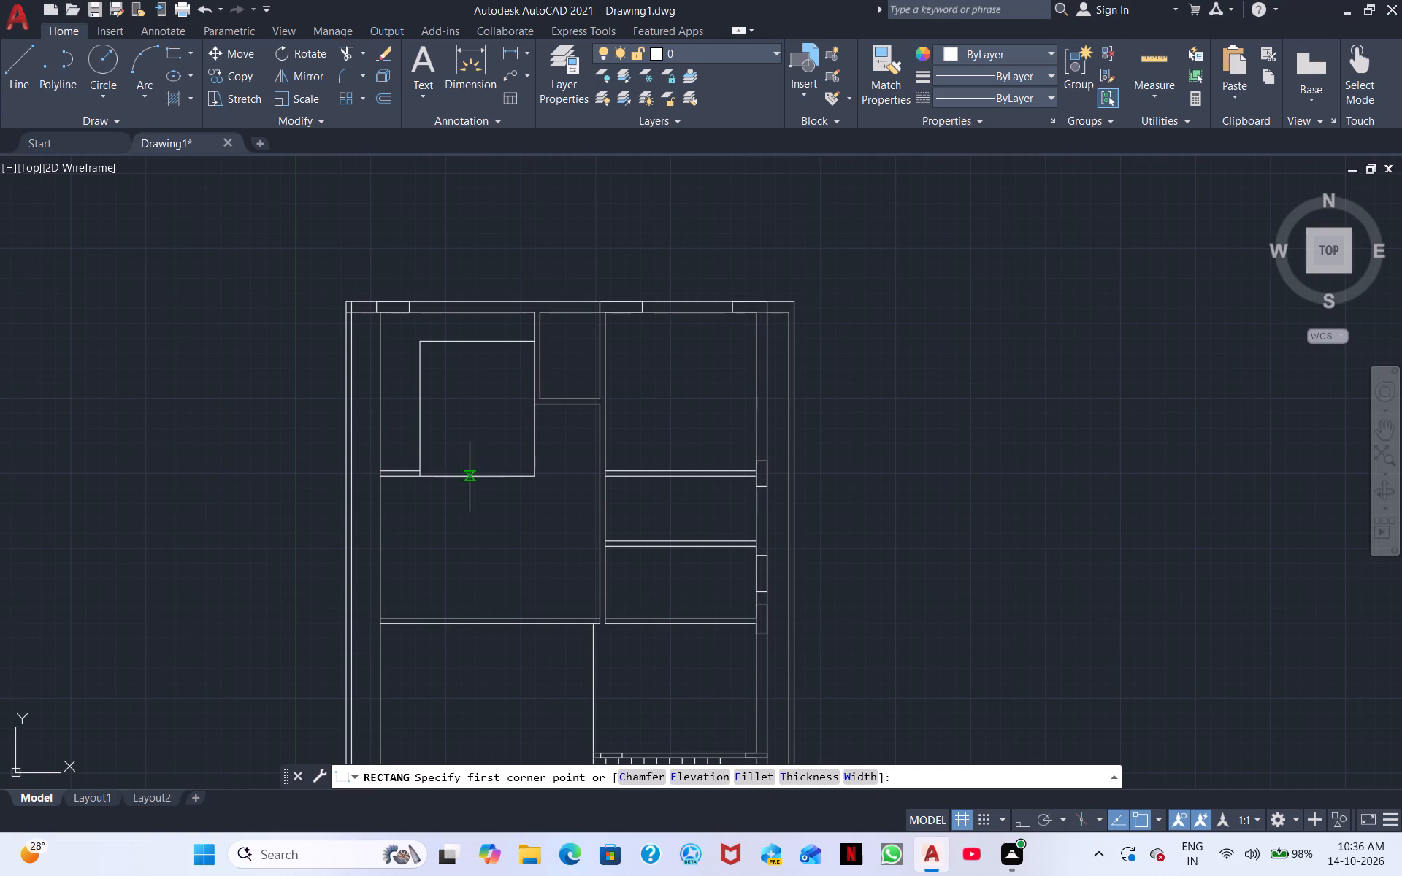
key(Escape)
Offset the long vertical line along the west side of the rooms 4.5" east, into the rooms.
key(o)
key(space)
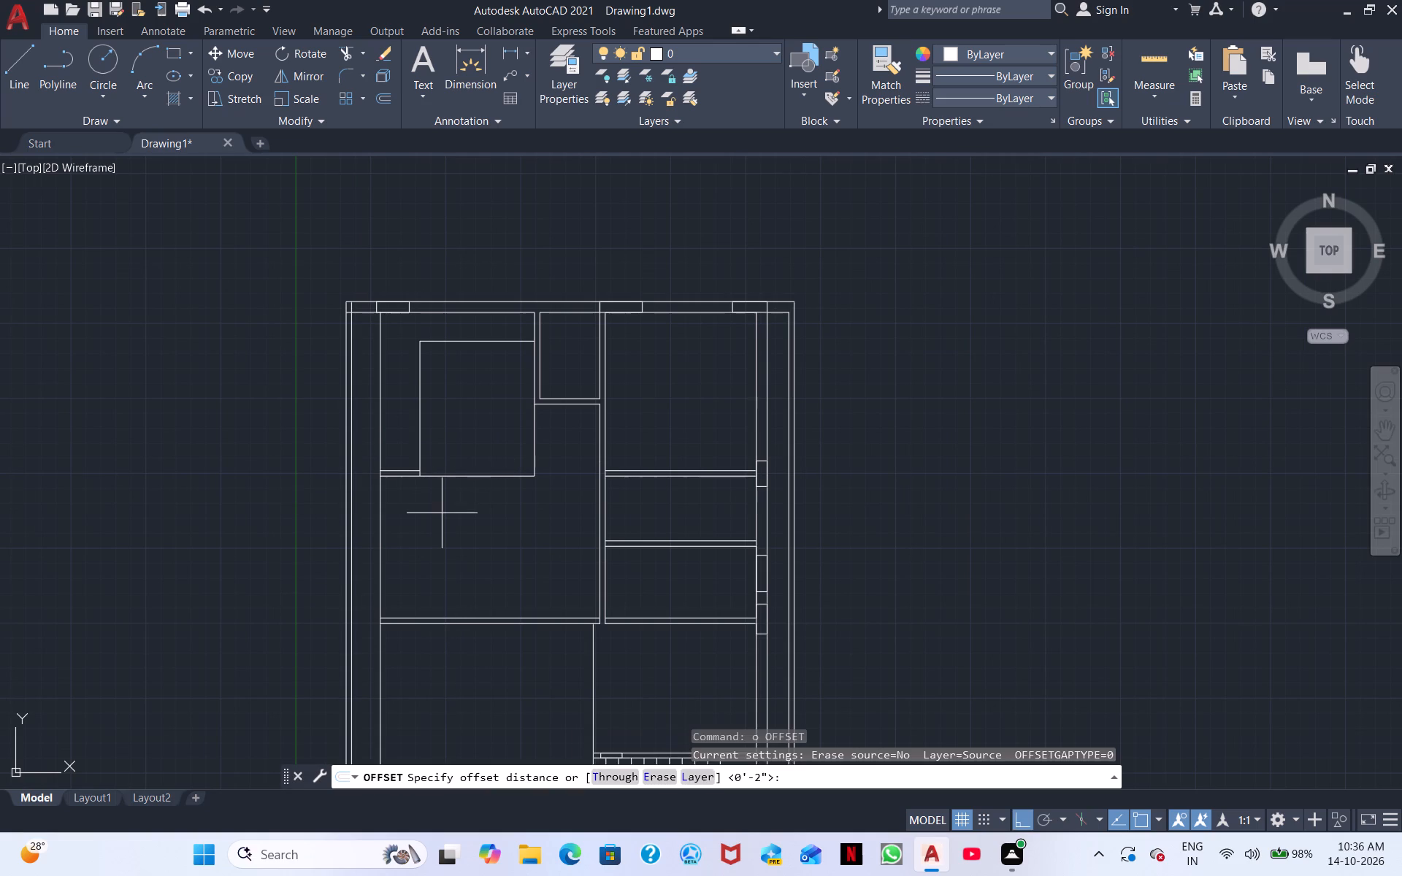
text(4.5")
key(Return)
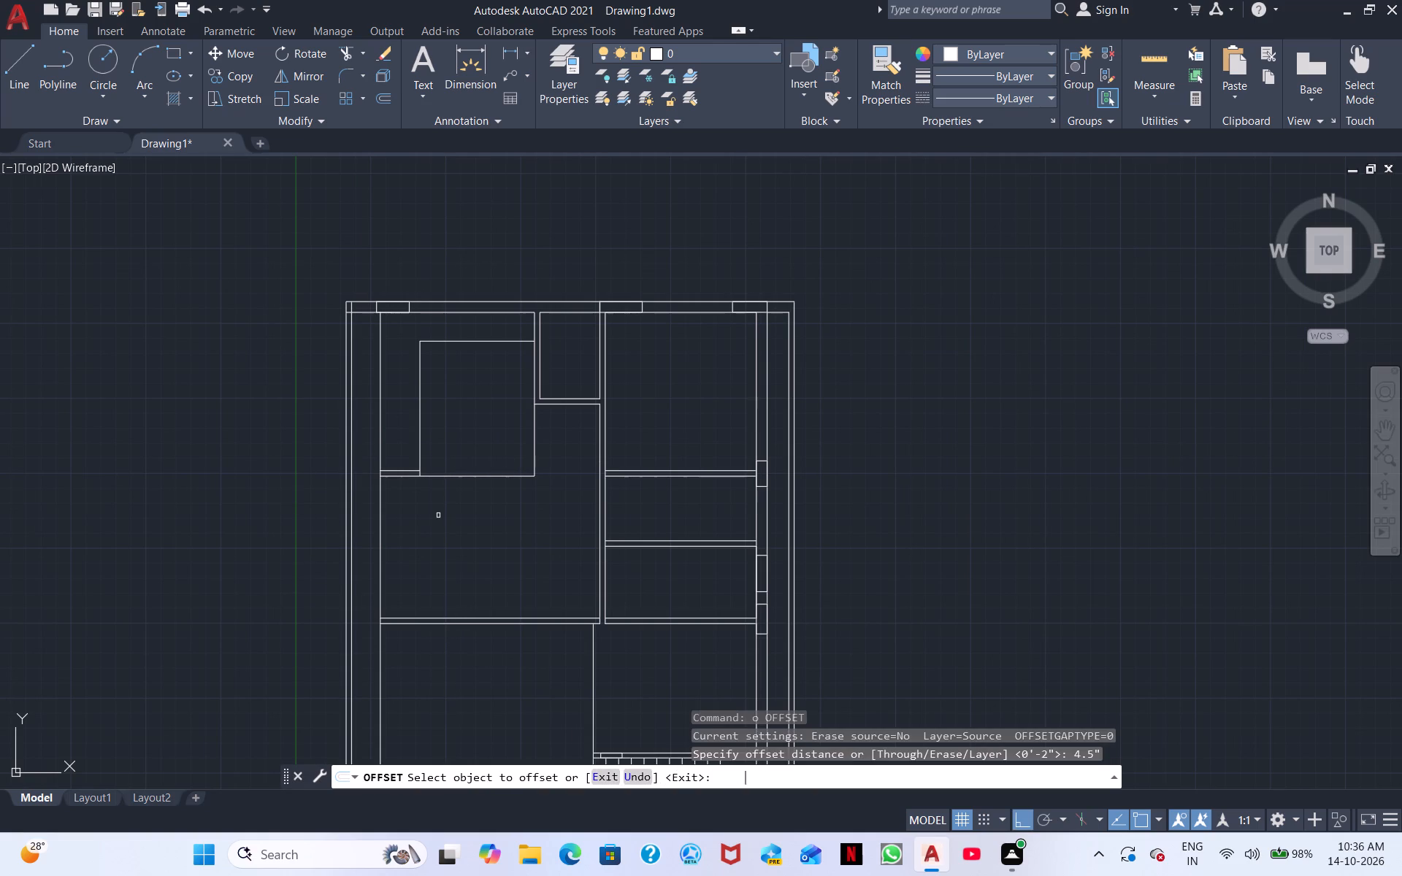
click(382, 512)
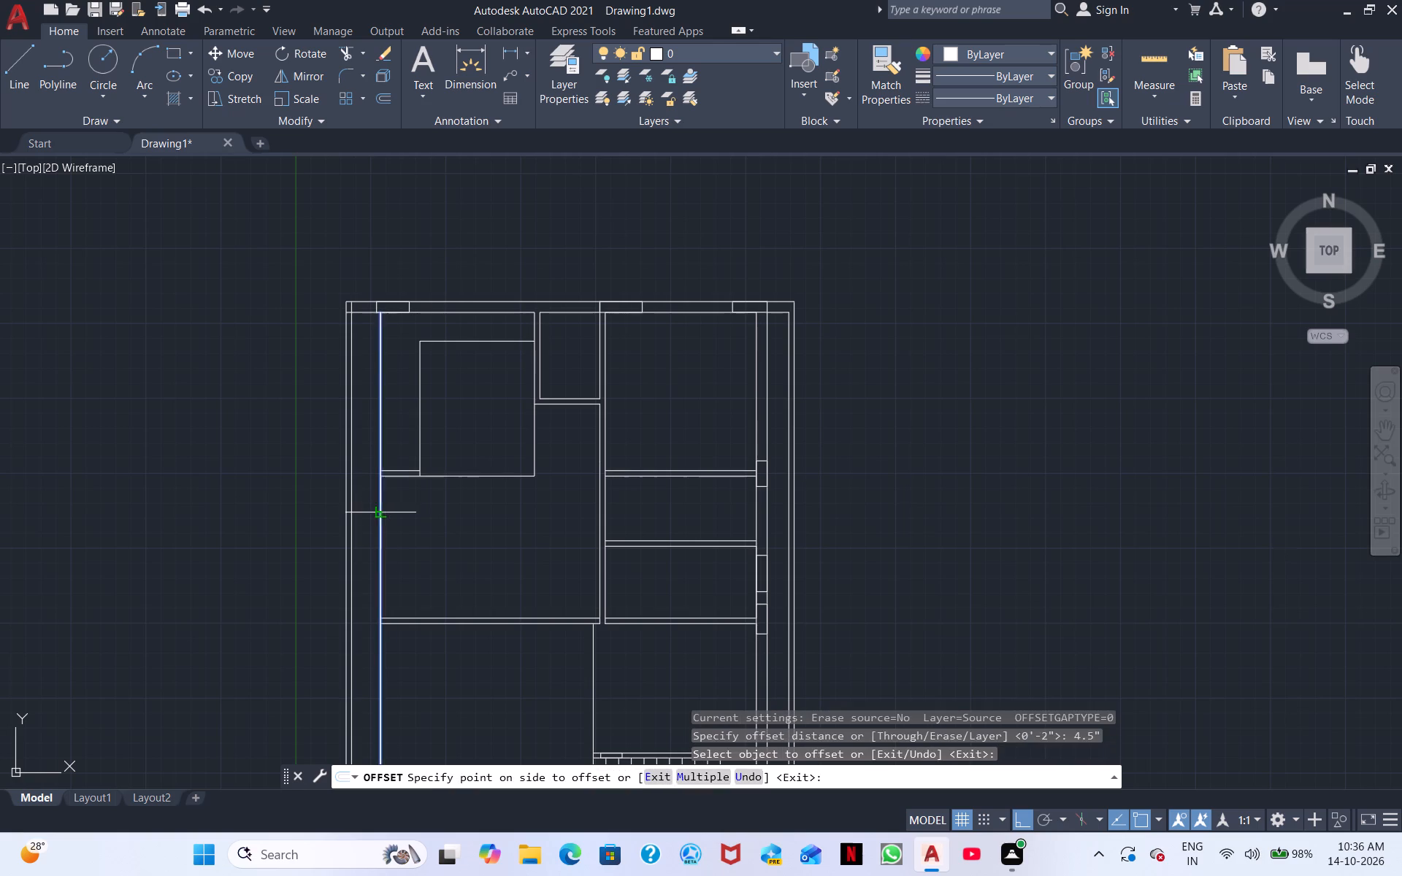
click(400, 518)
Trim away the new offset line south of the horizontal partition between the west rooms.
scroll(420, 550, up, 2)
middle_drag(420, 550, 429, 561)
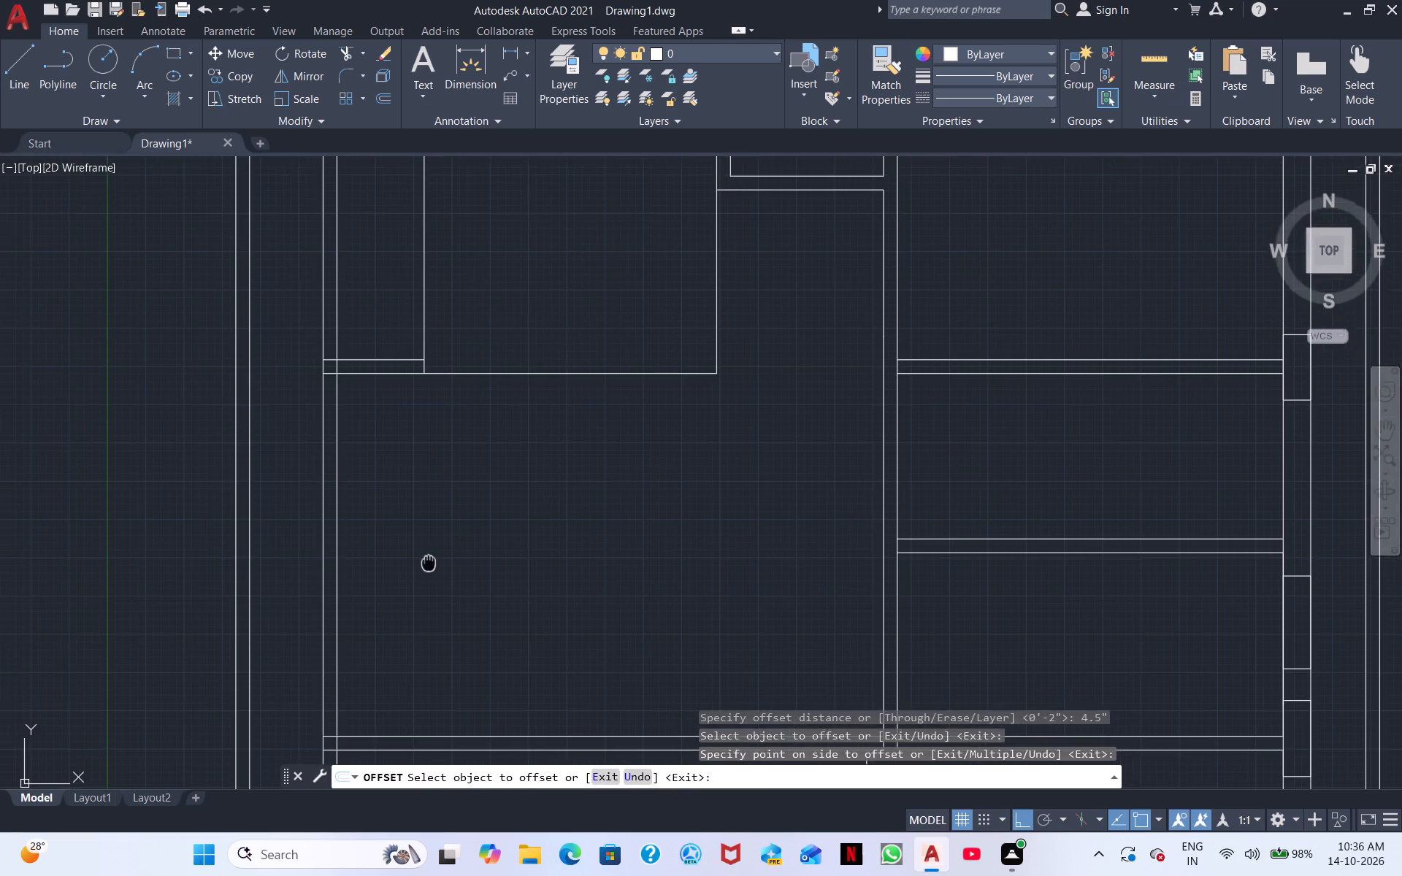
middle_drag(429, 561, 623, 530)
scroll(564, 91, down, 2)
scroll(573, 412, down, 1)
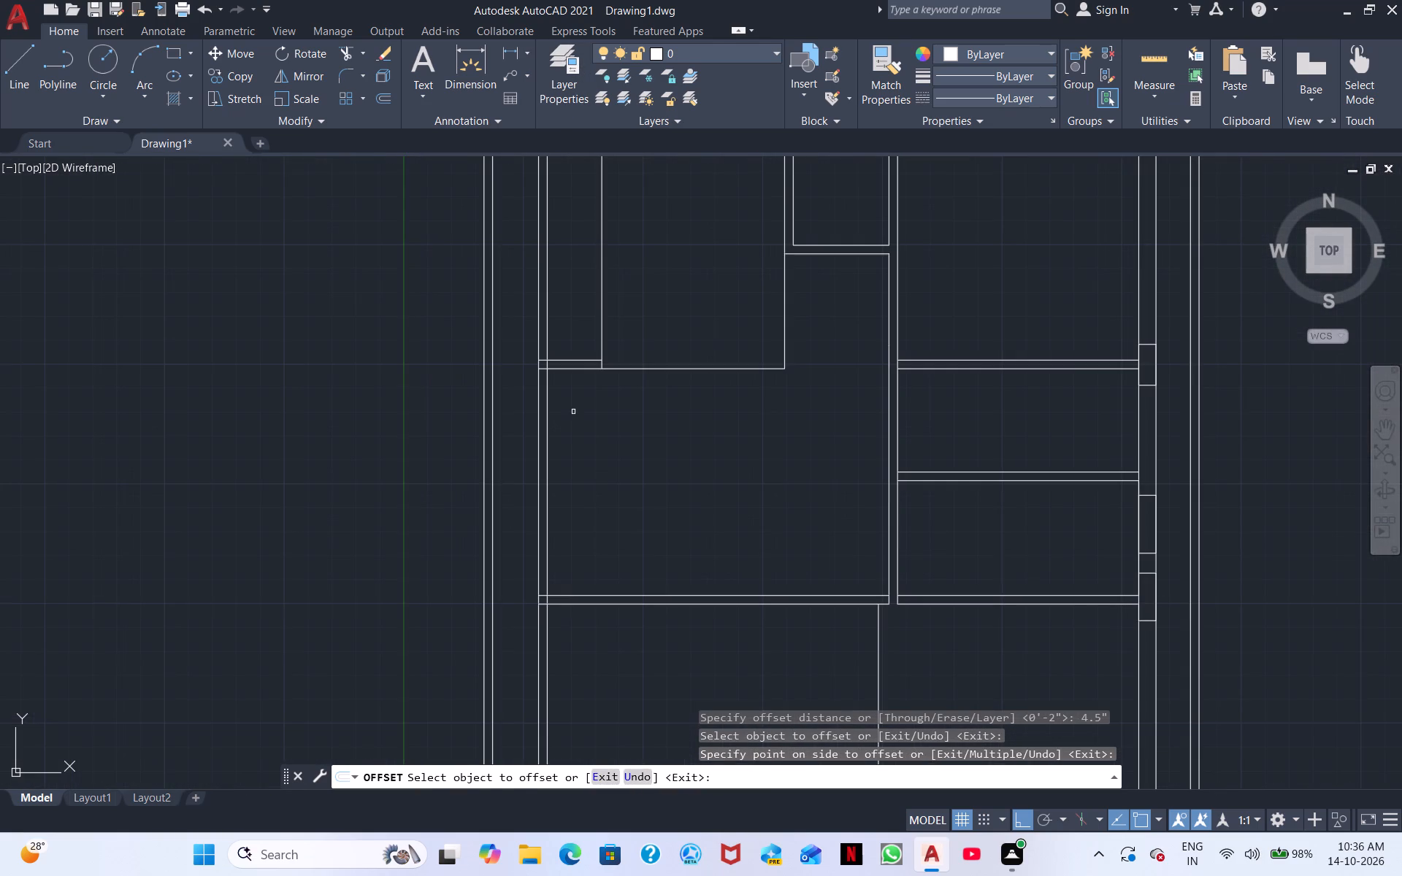
middle_click(583, 456)
scroll(583, 456, down, 2)
scroll(632, 487, up, 1)
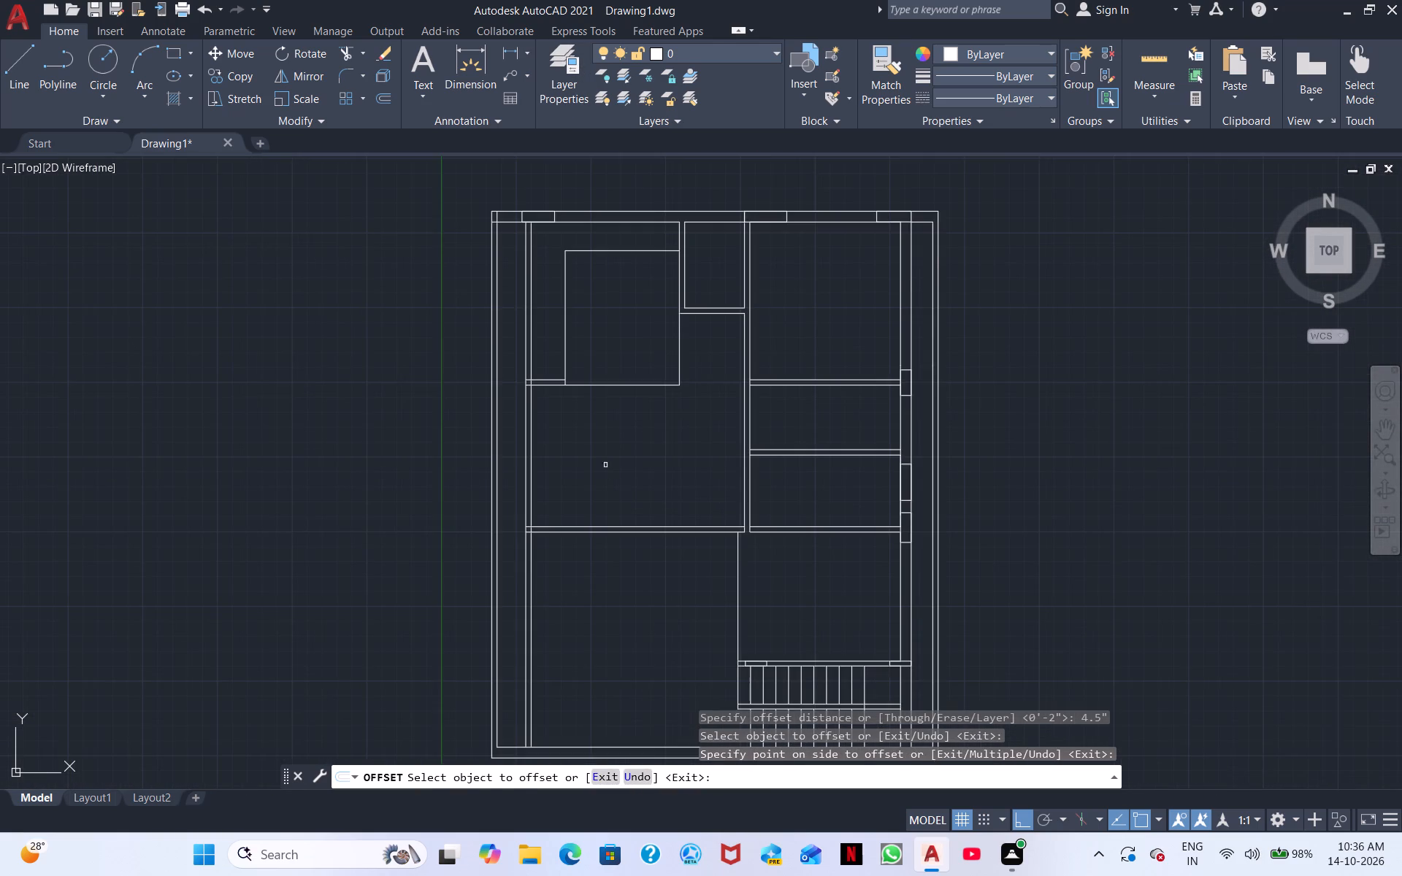
middle_drag(605, 461, 605, 506)
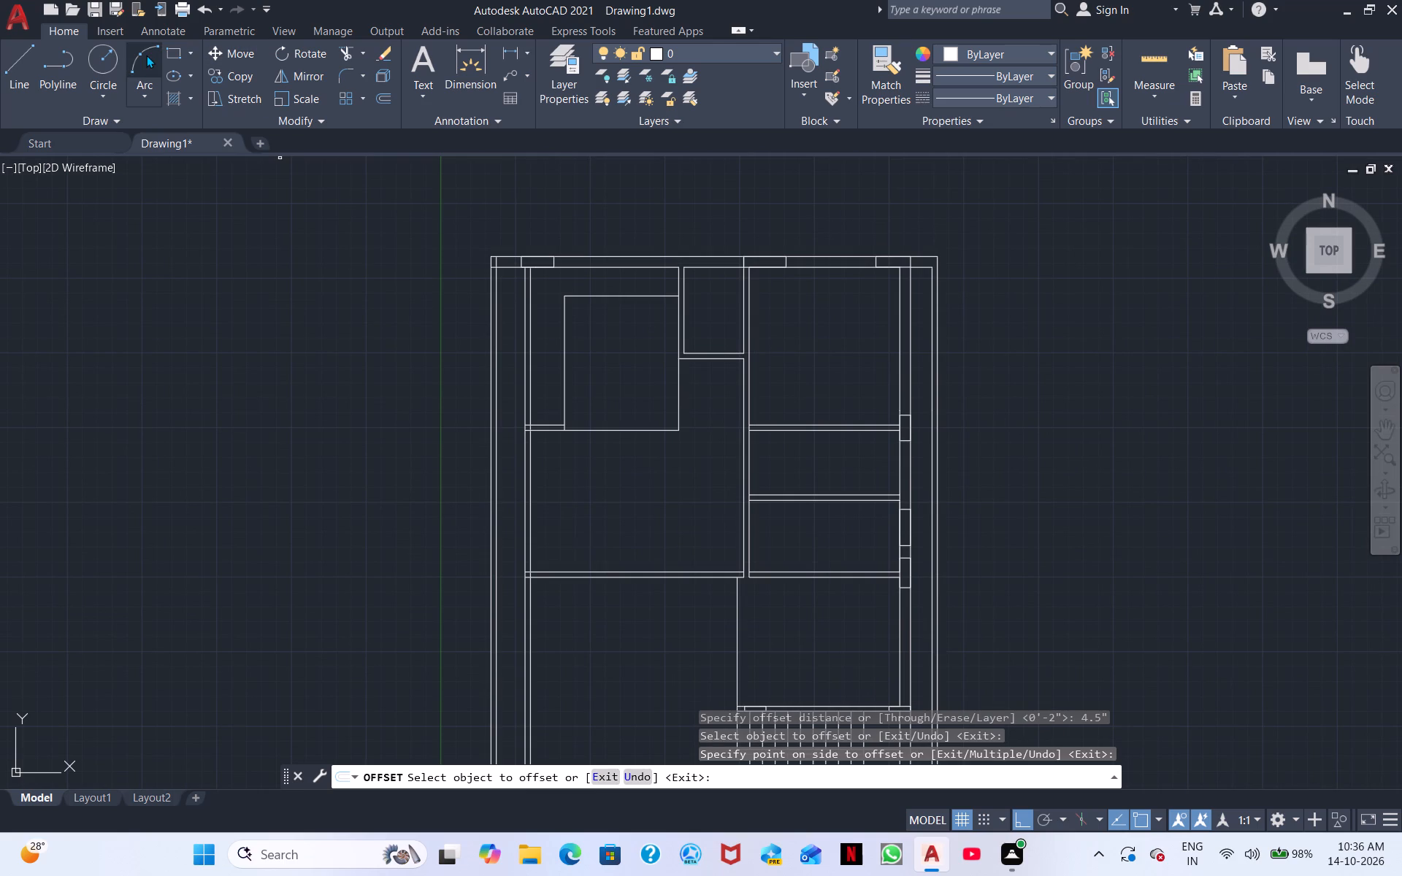
middle_drag(618, 668, 560, 396)
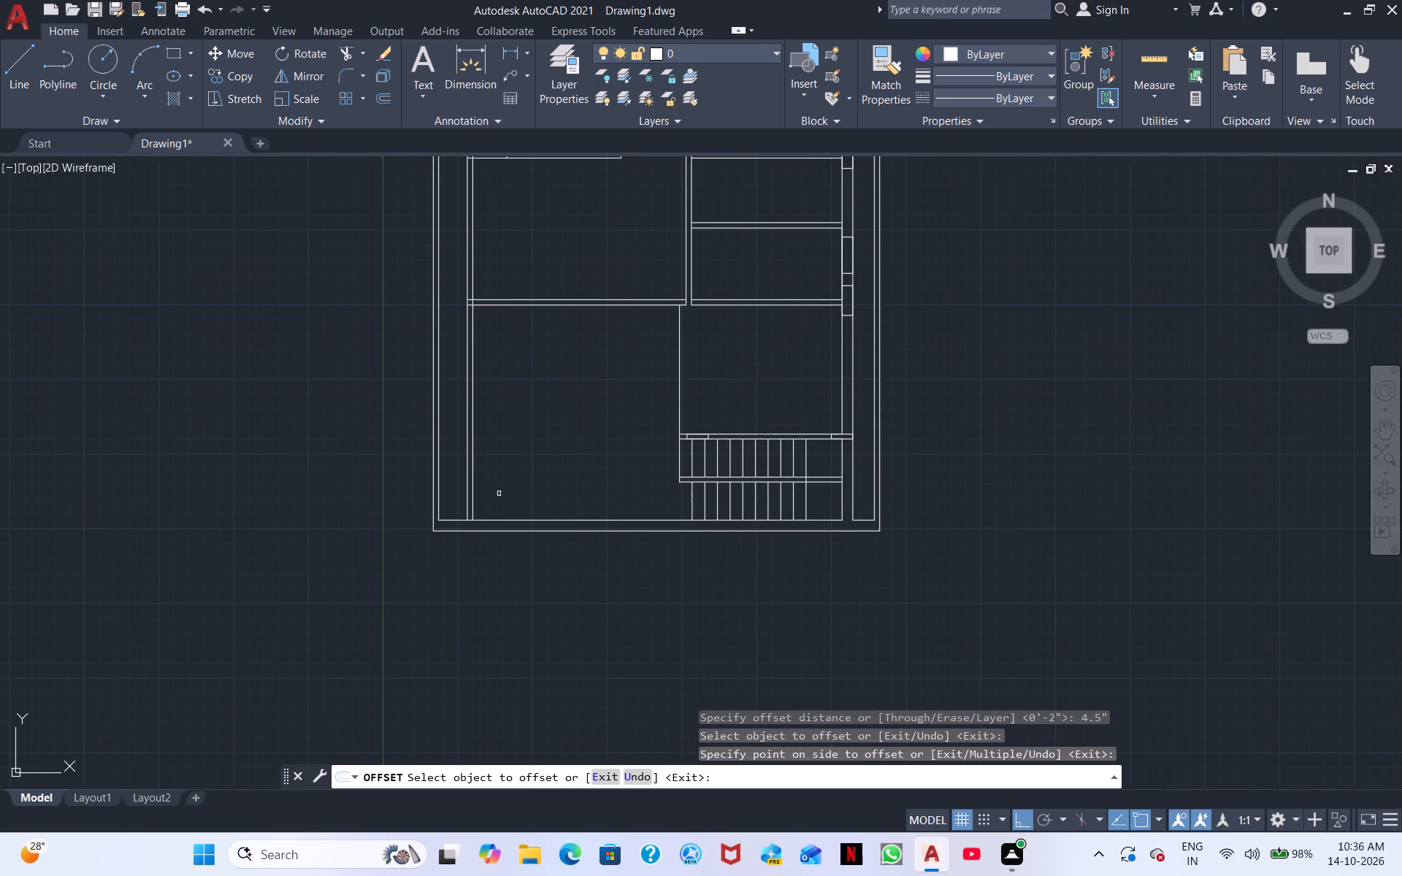
double_click(340, 50)
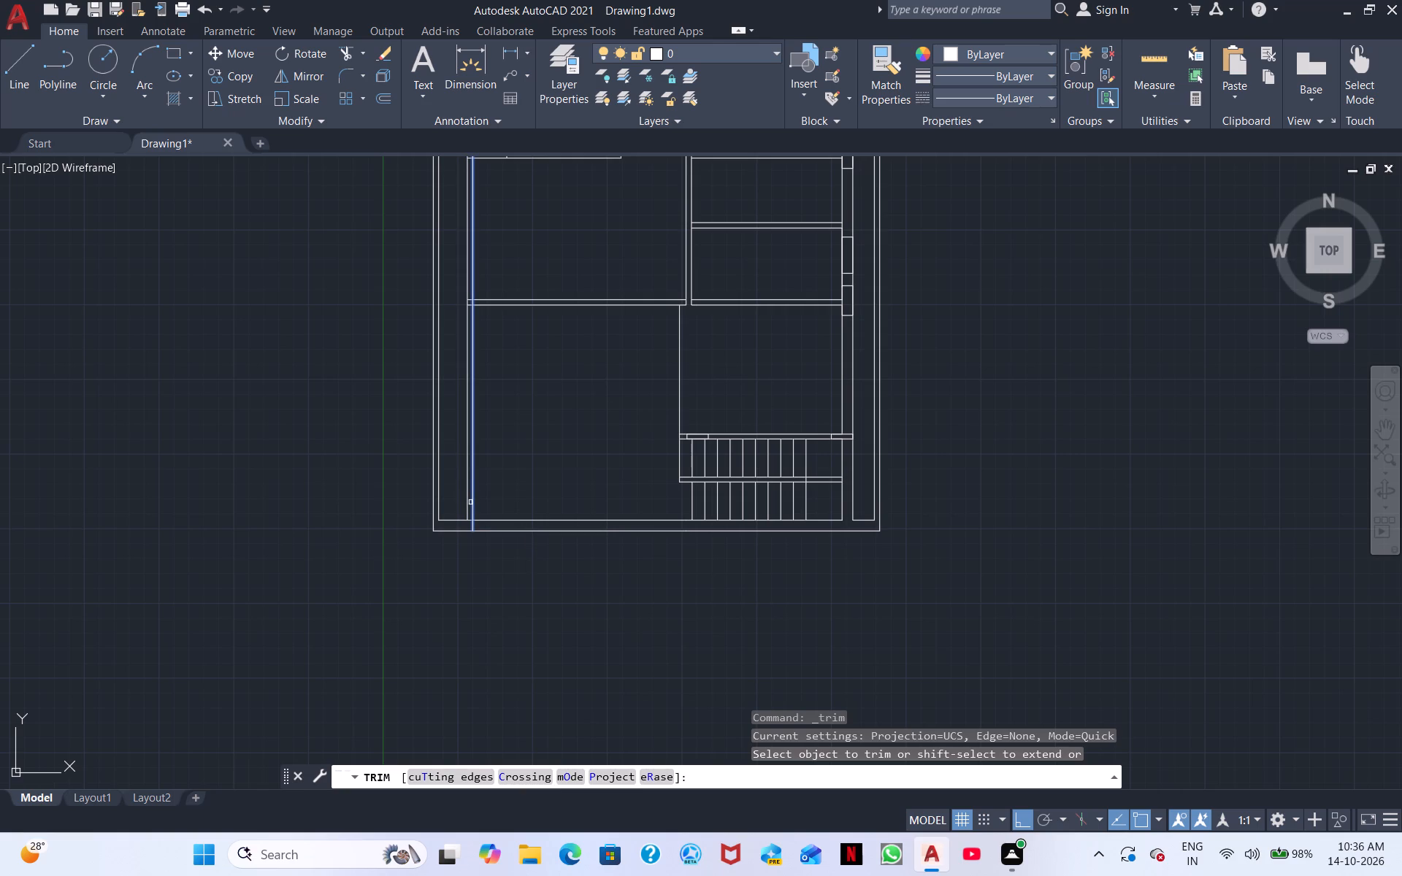
shift+click(466, 507)
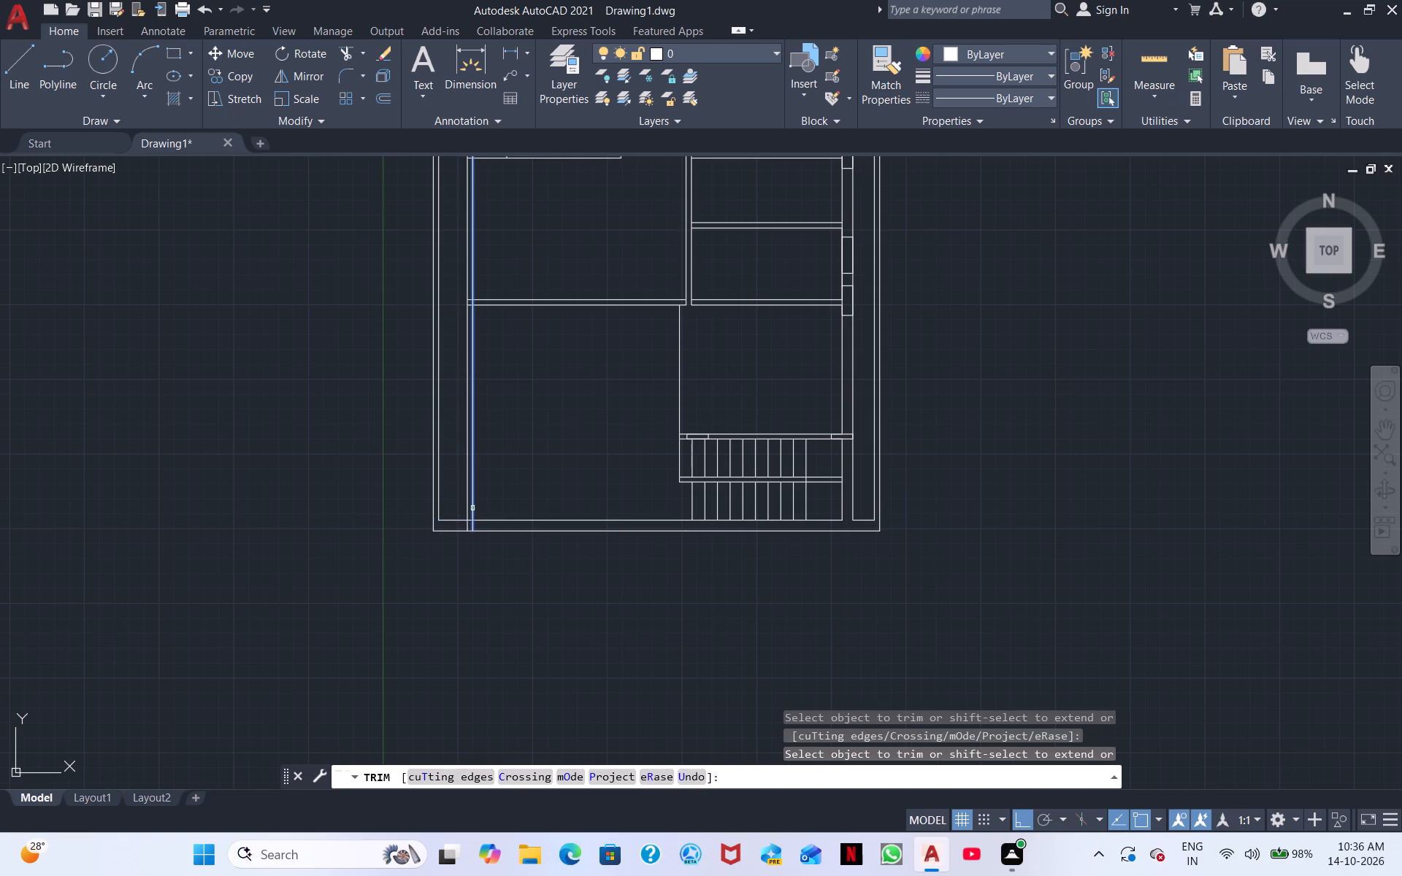
shift+click(472, 508)
scroll(491, 472, down, 3)
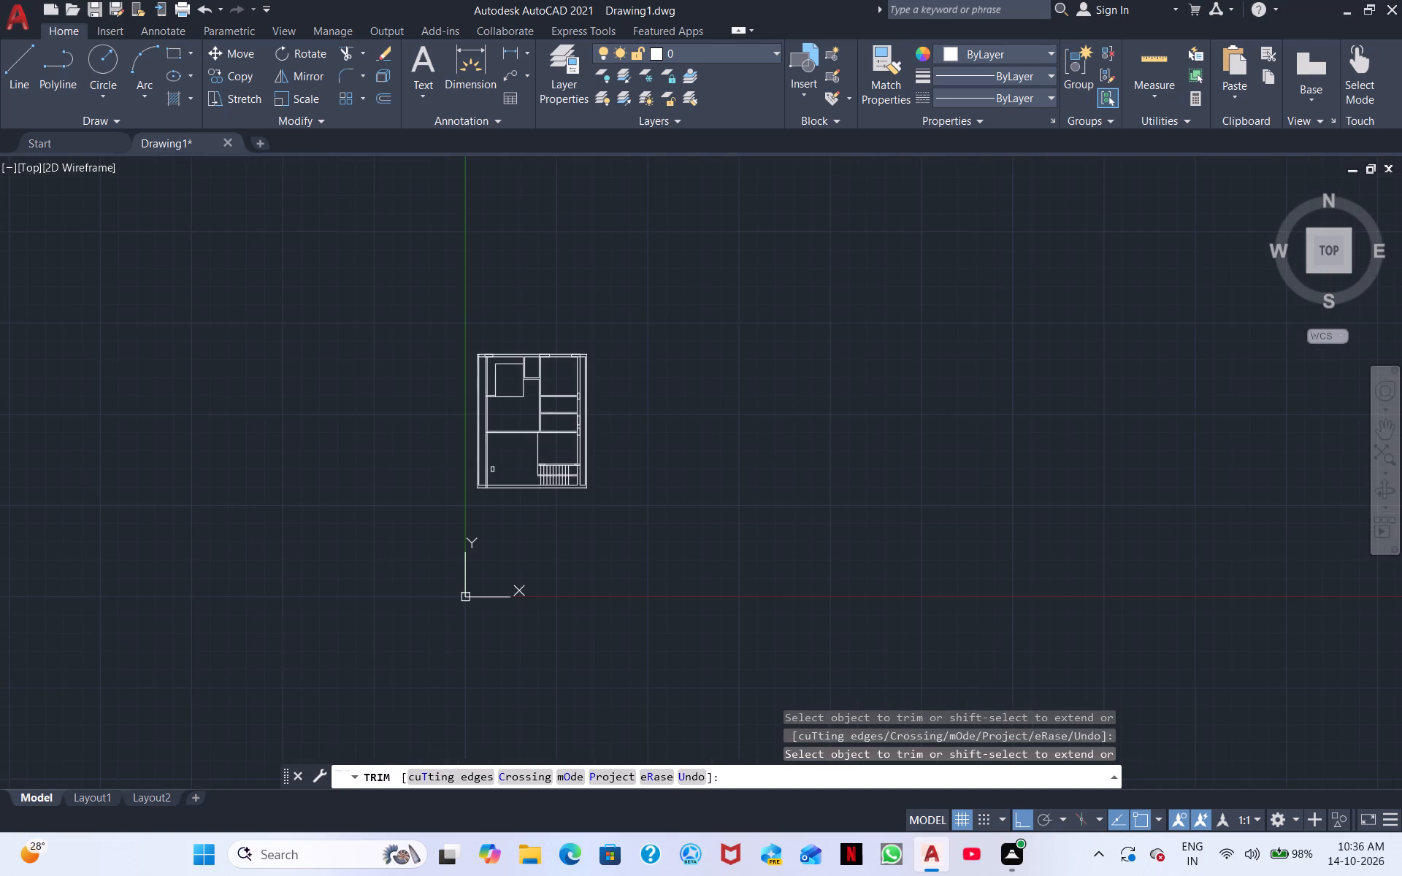
scroll(497, 453, up, 5)
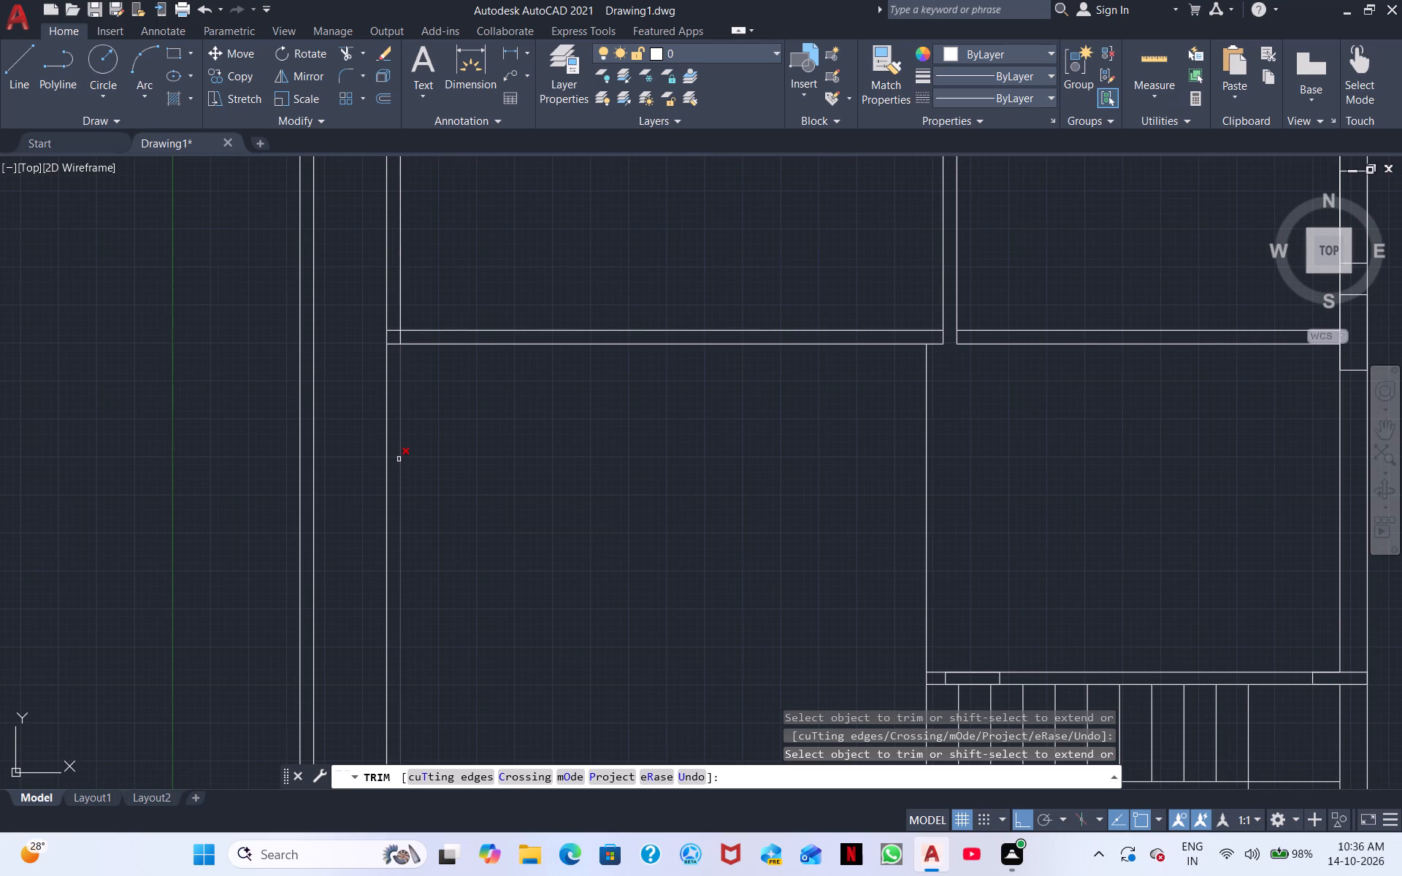
click(399, 459)
scroll(418, 469, down, 3)
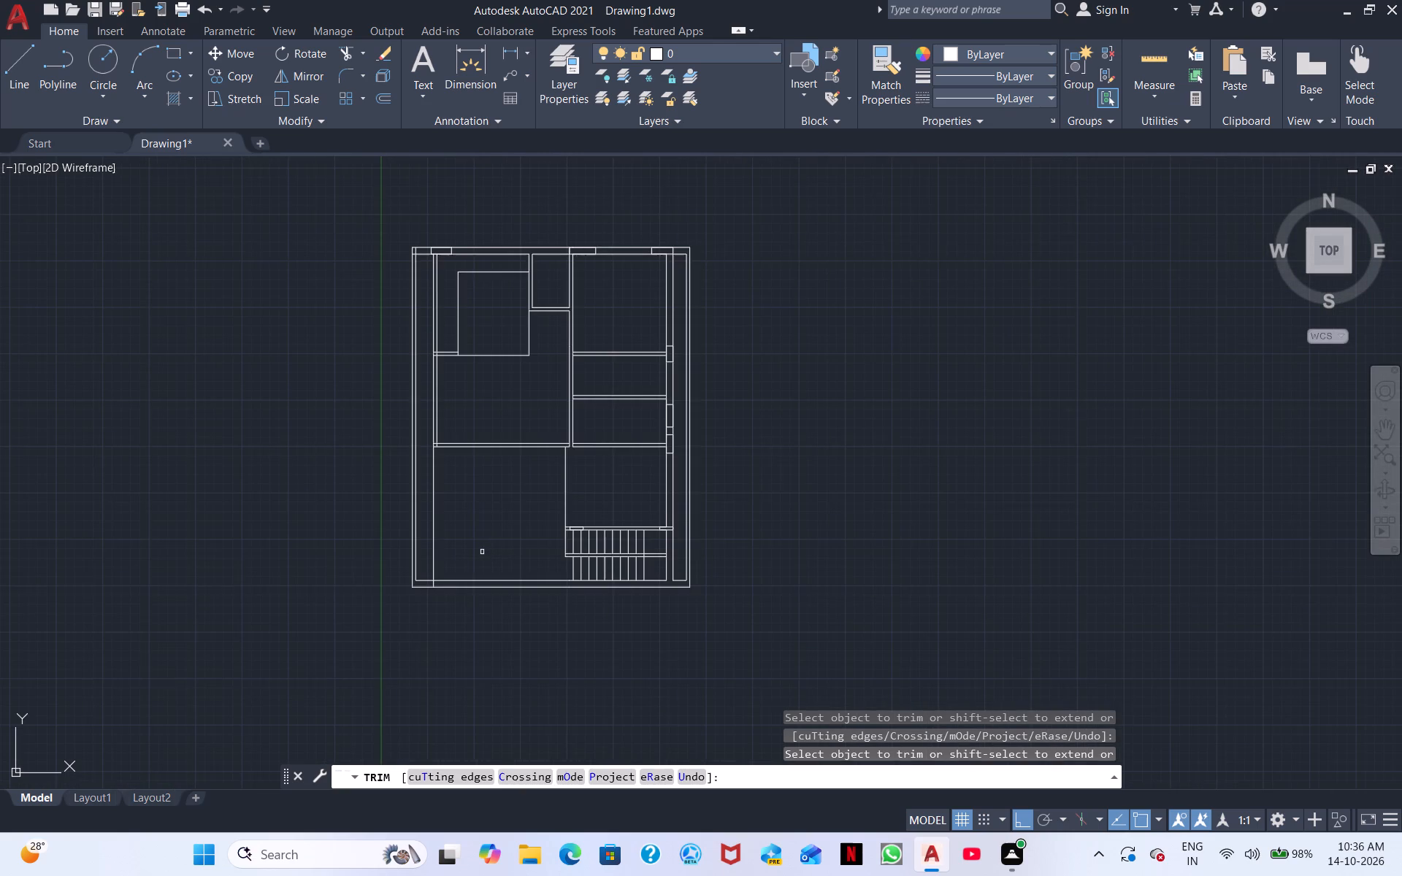
scroll(482, 552, up, 1)
middle_drag(414, 429, 393, 607)
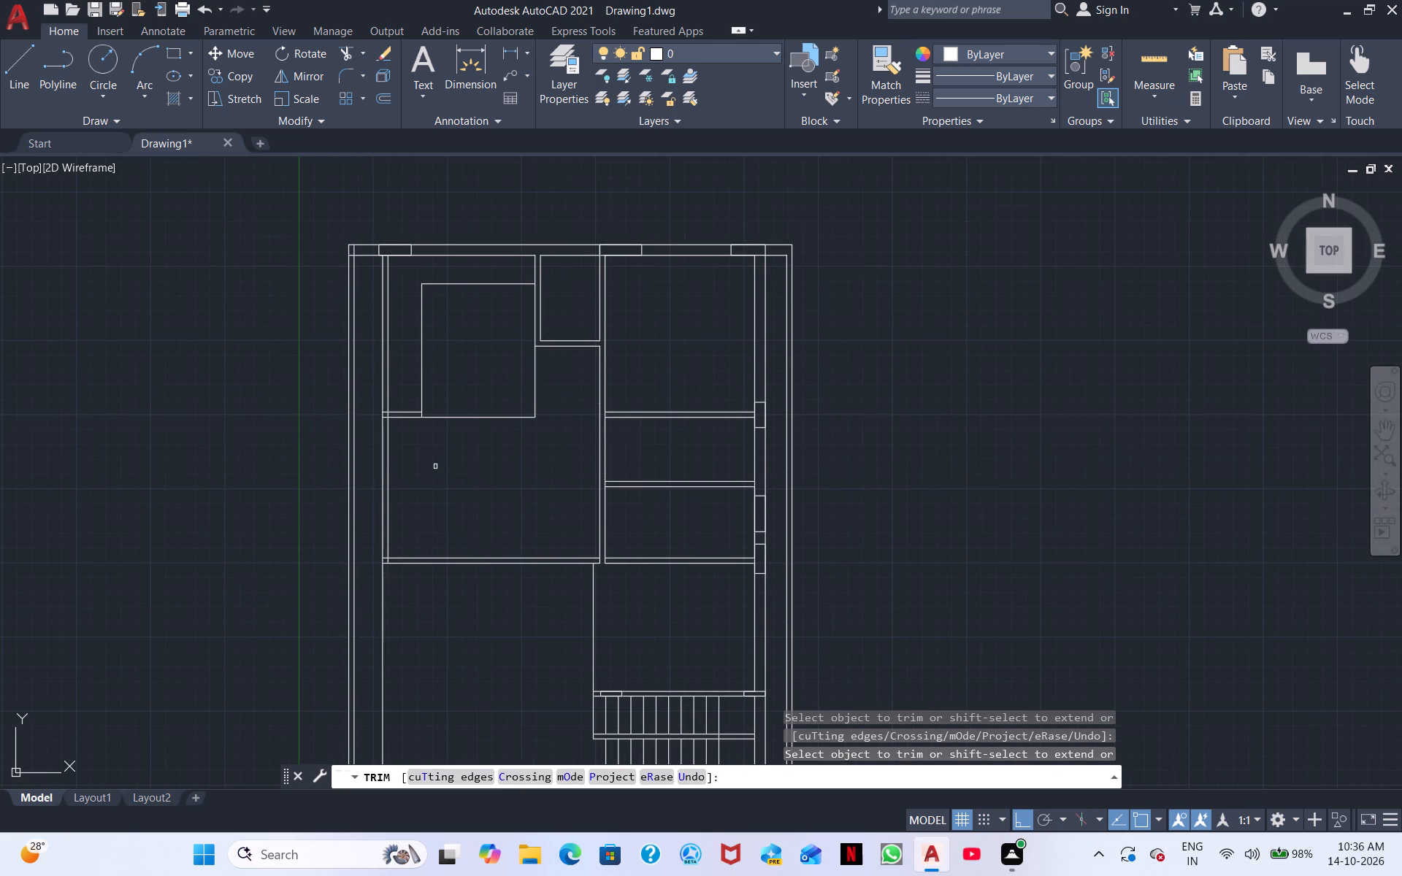
key(Escape)
Trim the overlapping line stubs where the offset west wall line meets the horizontal partition, forming a clean inner corner.
middle_drag(467, 602, 467, 591)
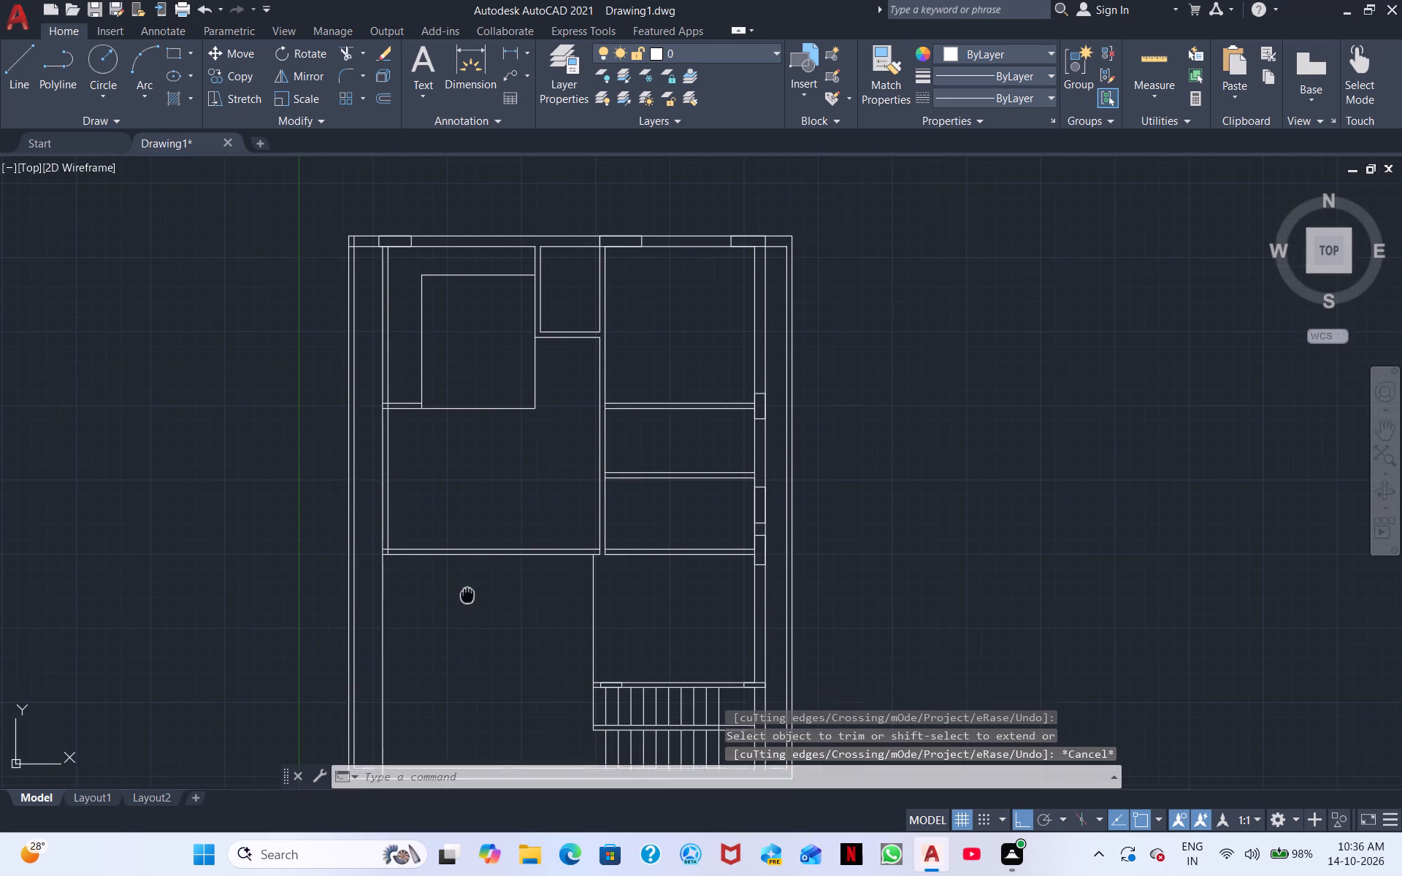
middle_drag(467, 591, 467, 546)
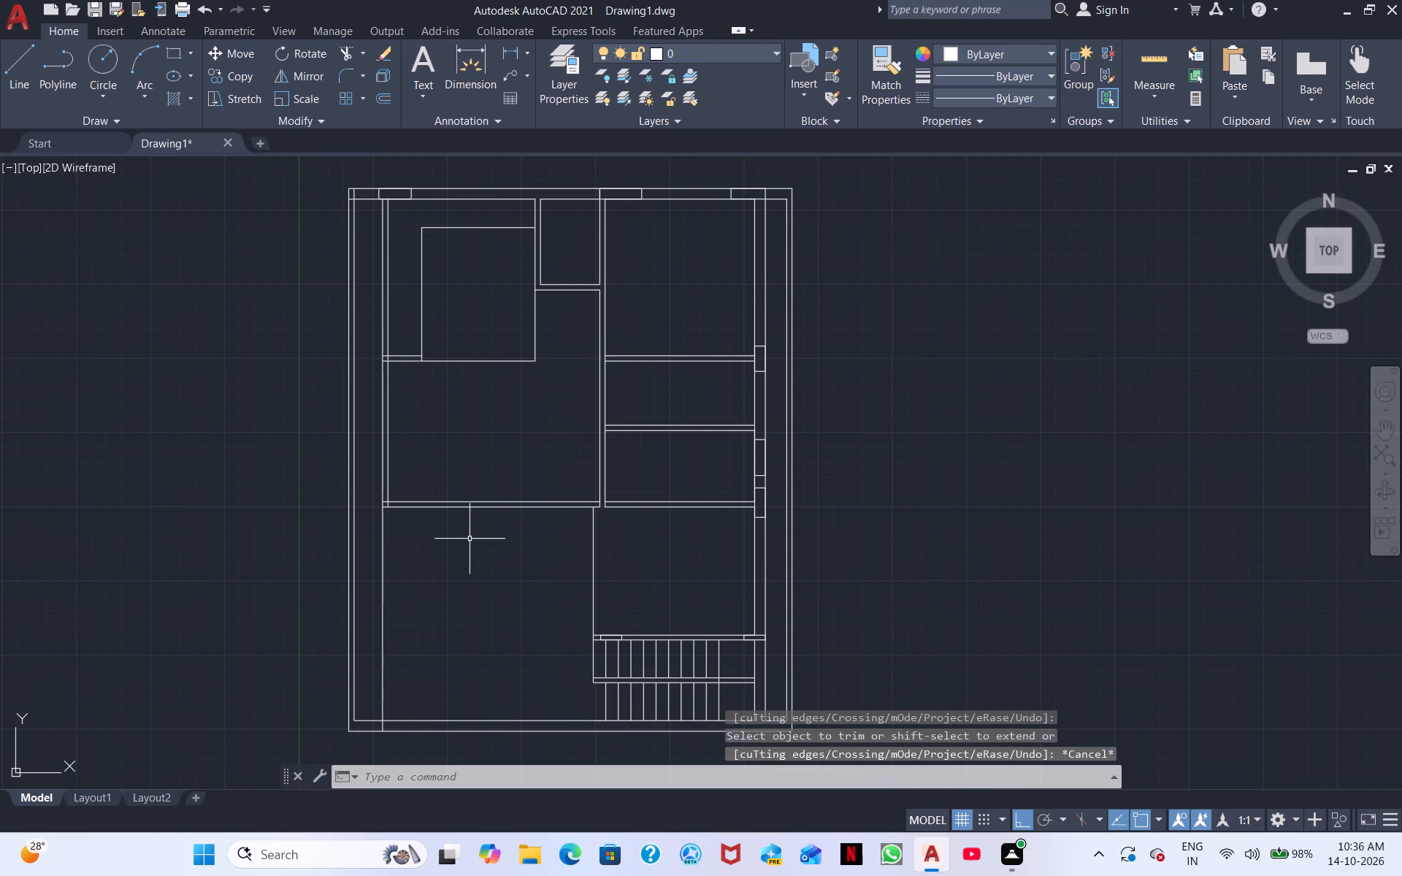
middle_drag(495, 582, 507, 644)
scroll(413, 519, up, 2)
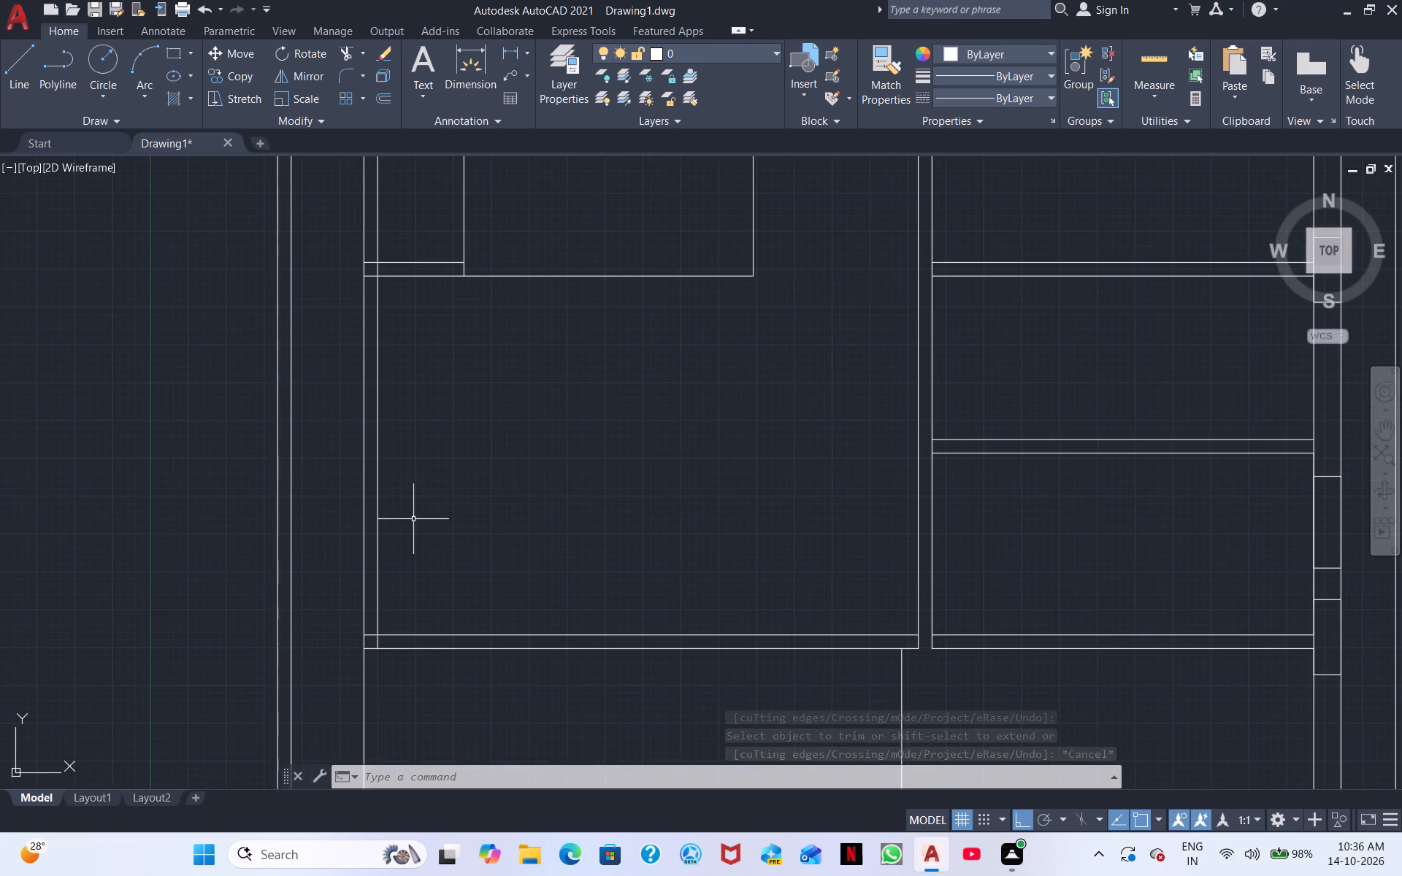
scroll(413, 519, up, 1)
click(346, 55)
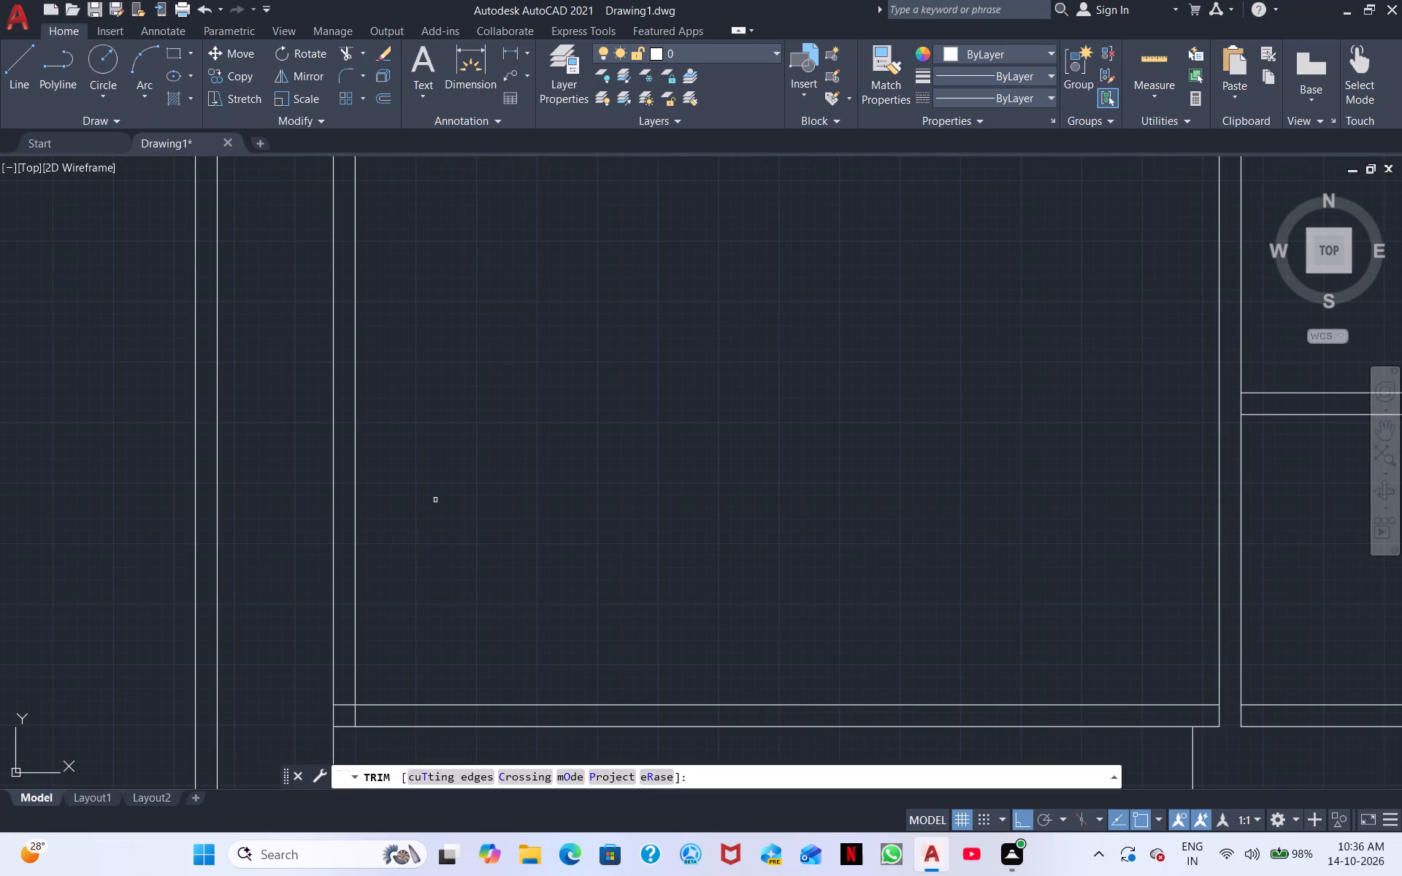
middle_drag(437, 506, 649, 337)
click(551, 536)
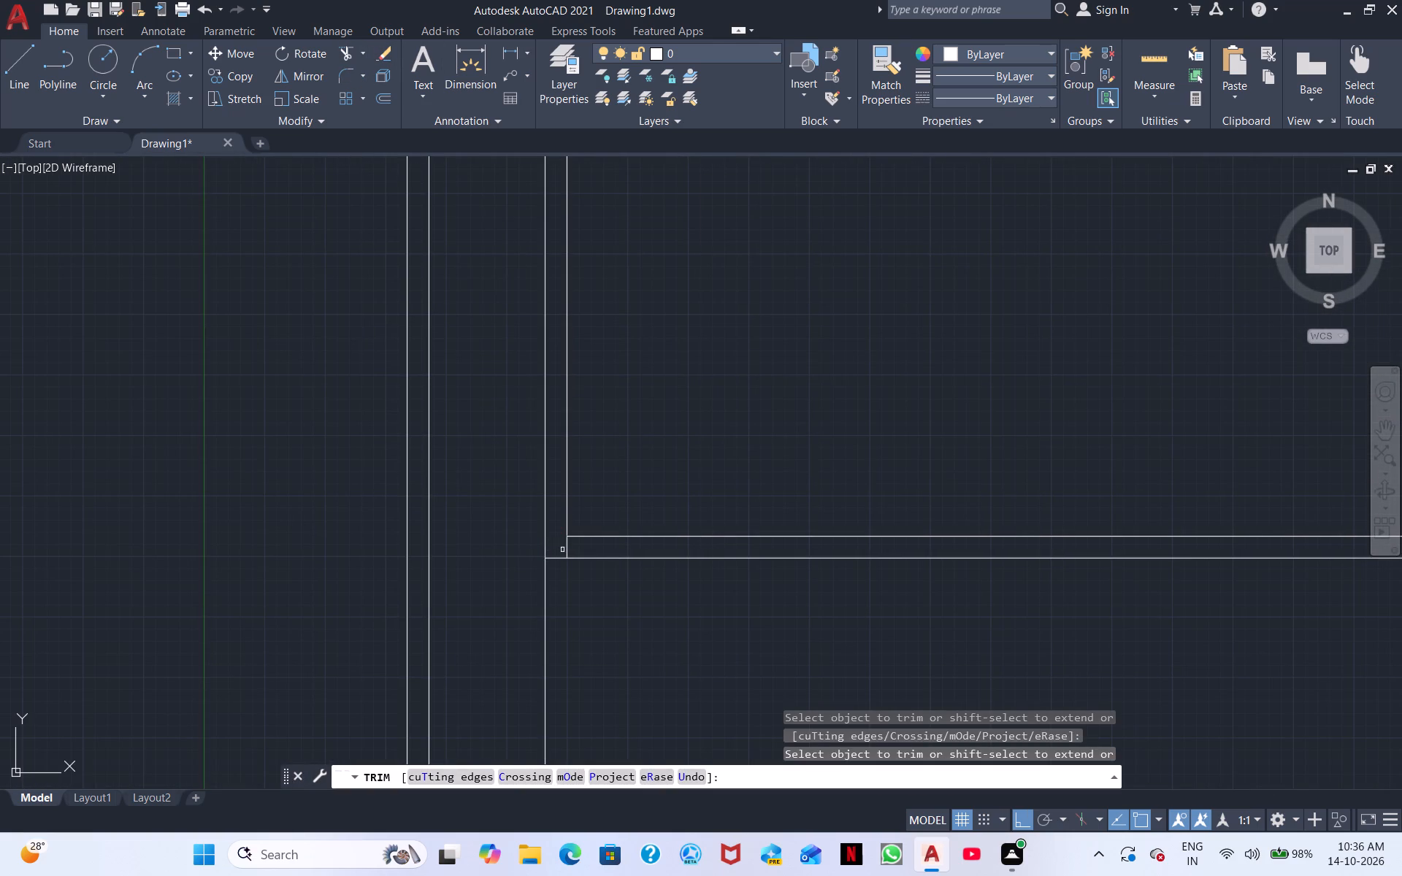
click(565, 548)
Trim both lines of the short northwest partition where they cross the west wall's thickness.
middle_drag(643, 407, 643, 615)
middle_drag(671, 408, 620, 637)
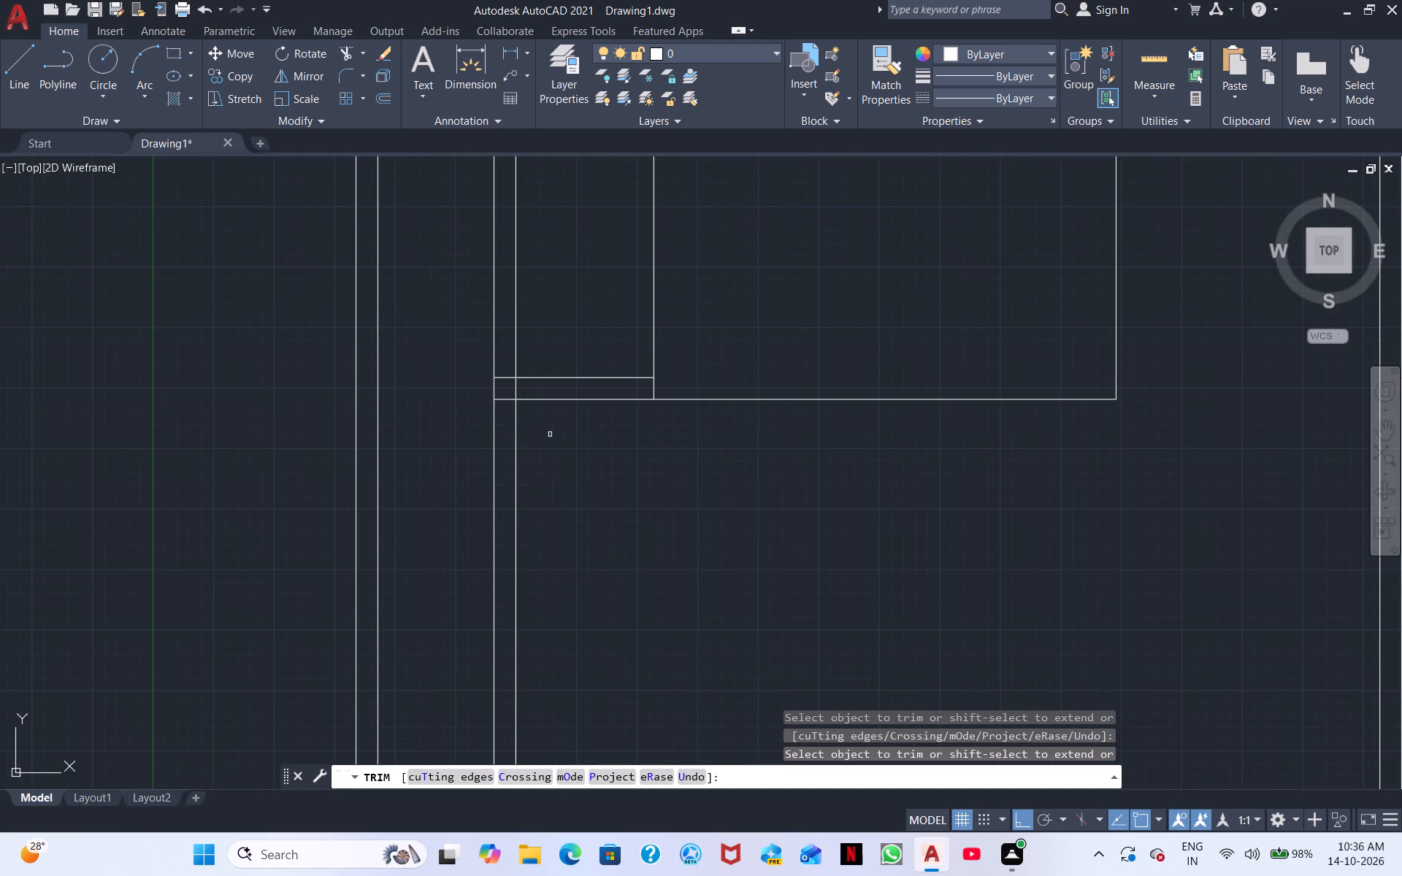
middle_drag(578, 490, 608, 563)
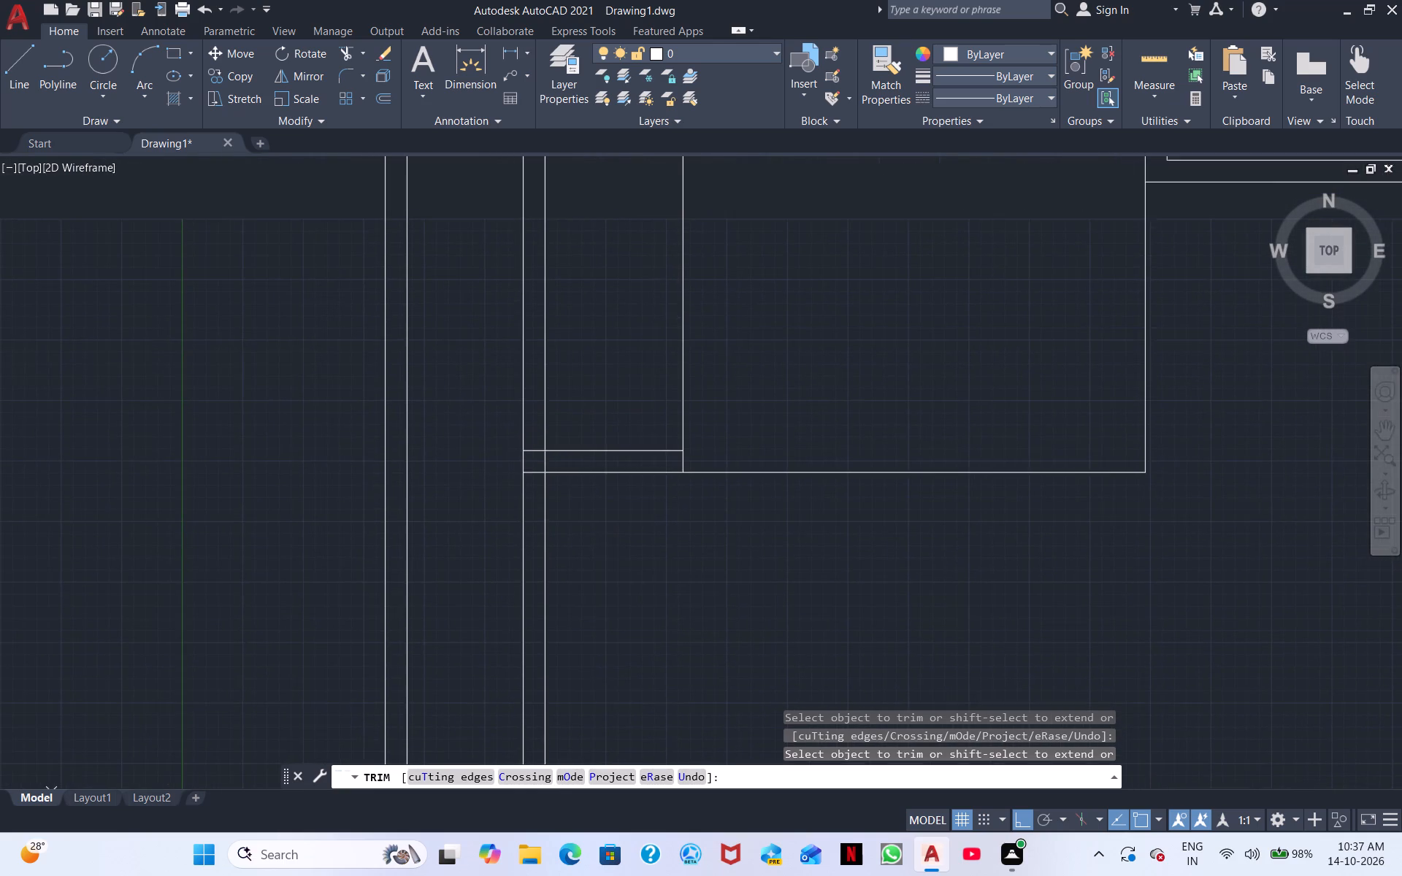
scroll(610, 539, down, 2)
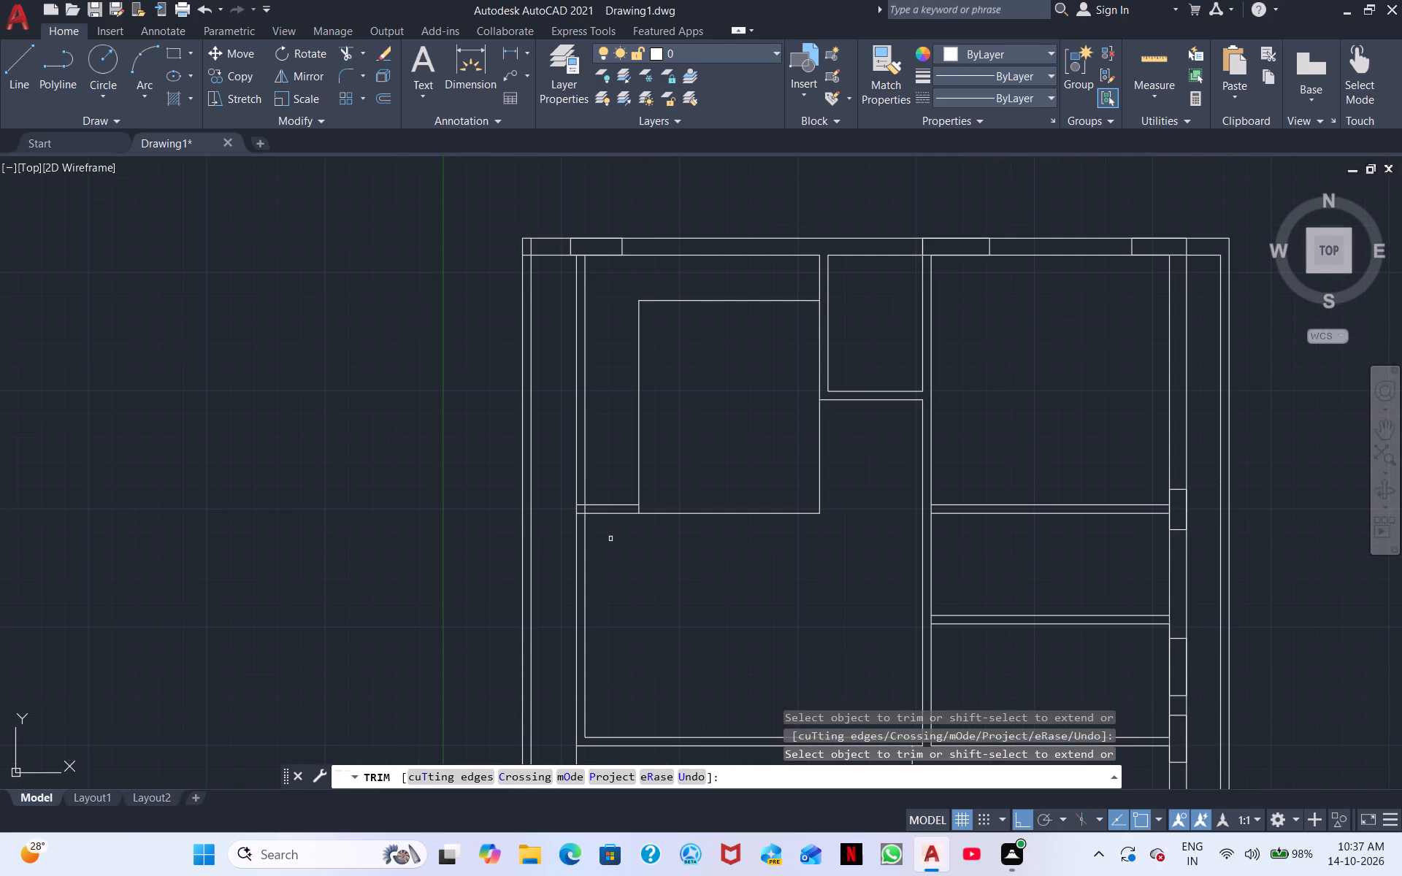
click(581, 507)
click(581, 515)
Trim the west wall's inner line between the two lines of the short horizontal partition that meets it.
scroll(575, 510, up, 4)
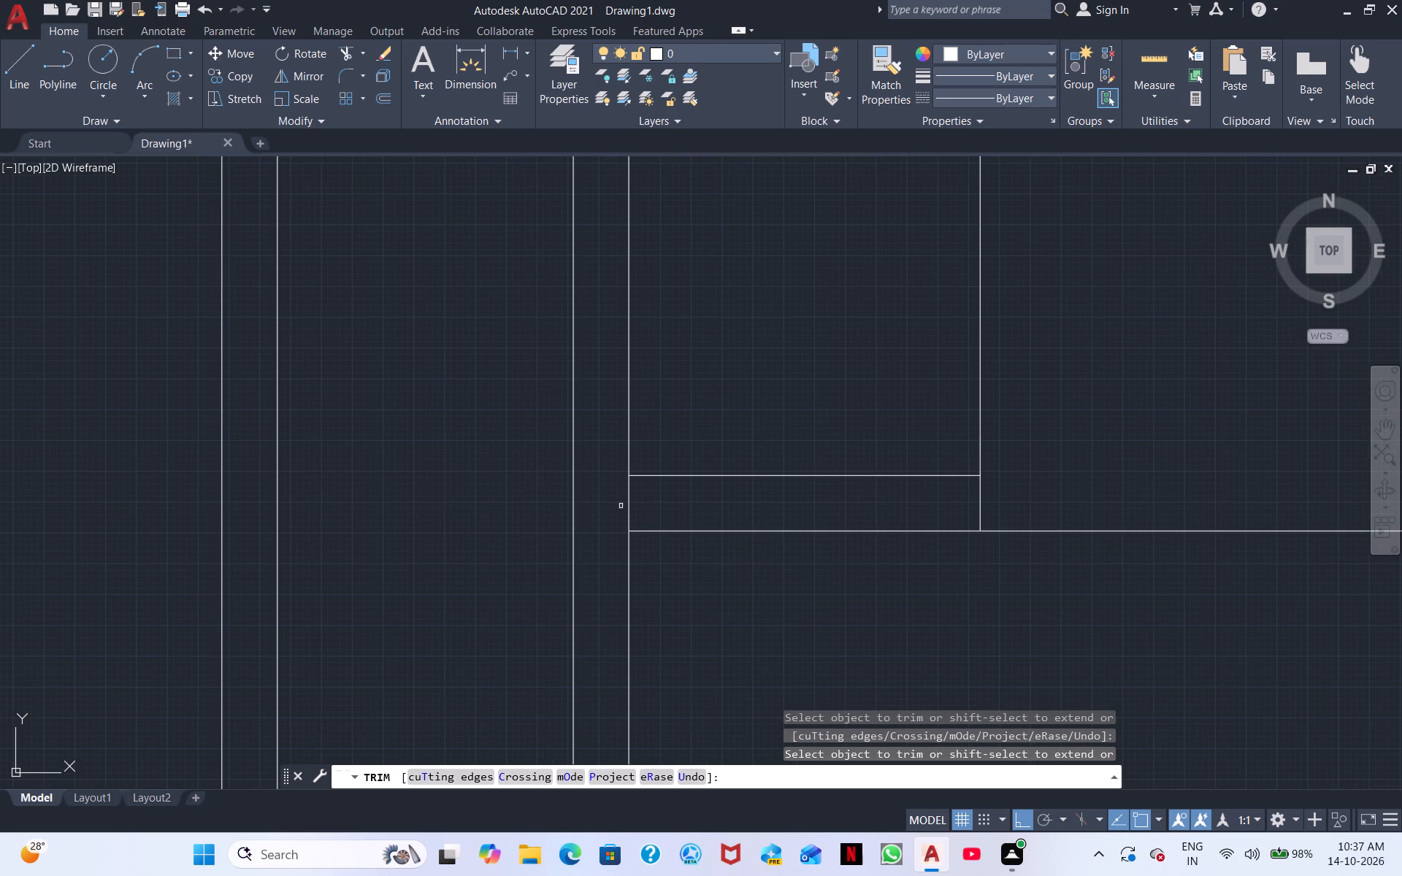
click(621, 503)
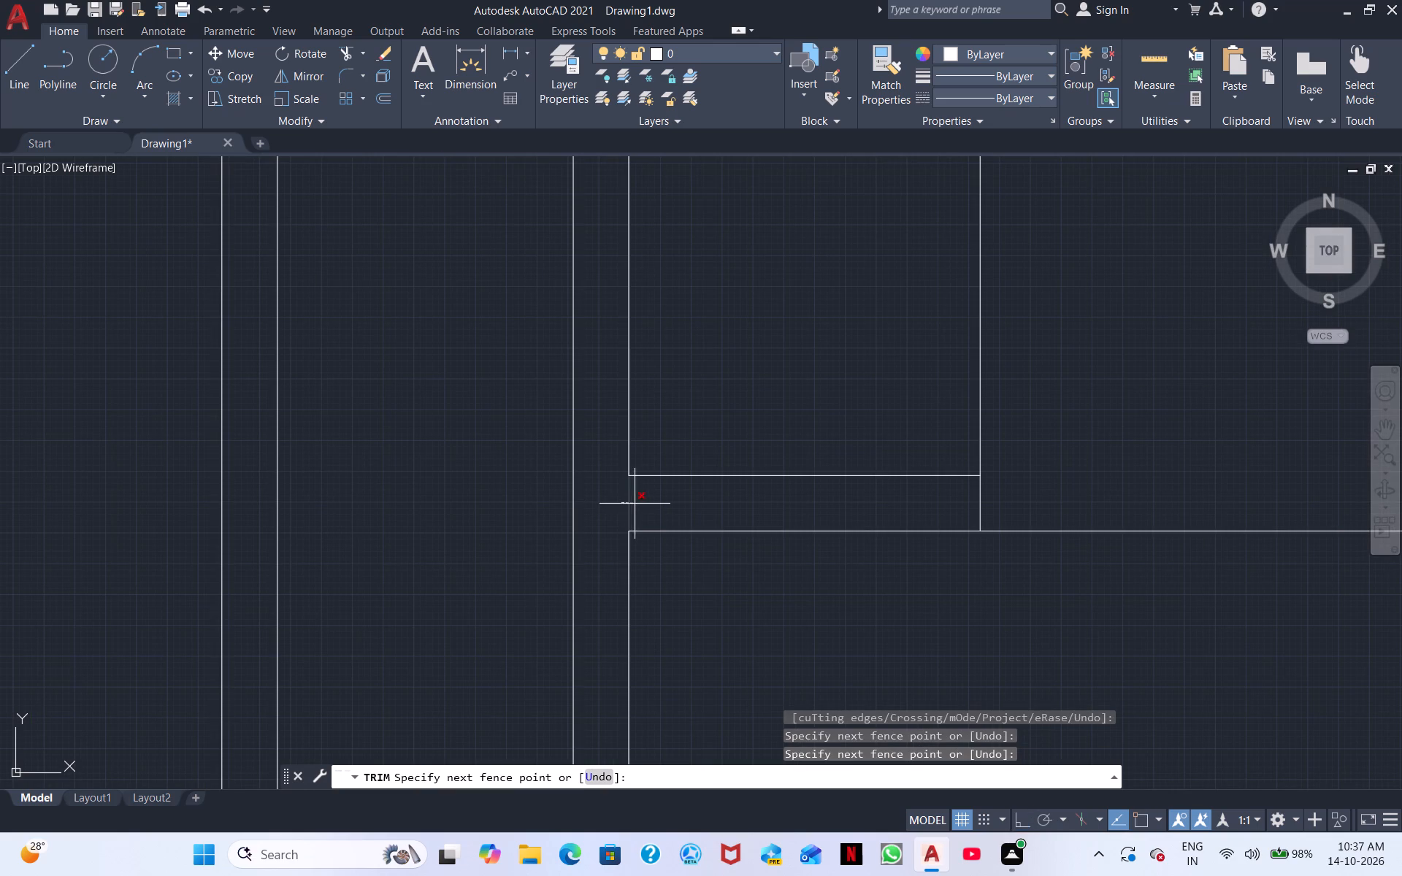
click(638, 502)
Draw a narrow upright rectangle across the west wall's thickness, starting at the southwest corner of the lower west room.
scroll(640, 502, down, 2)
middle_drag(784, 571, 594, 547)
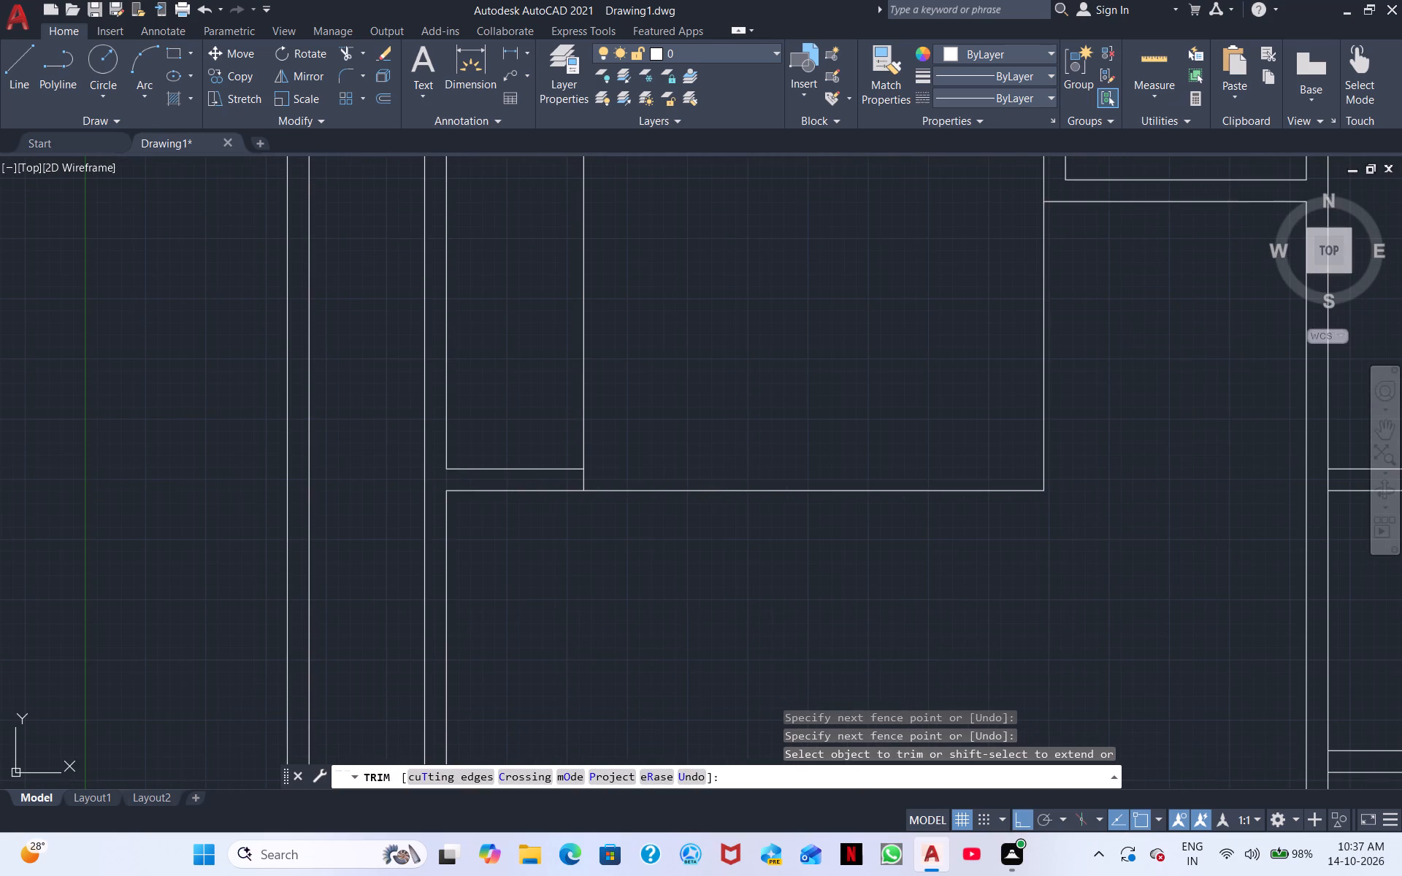
scroll(624, 515, down, 2)
scroll(700, 558, down, 1)
middle_drag(700, 568, 684, 536)
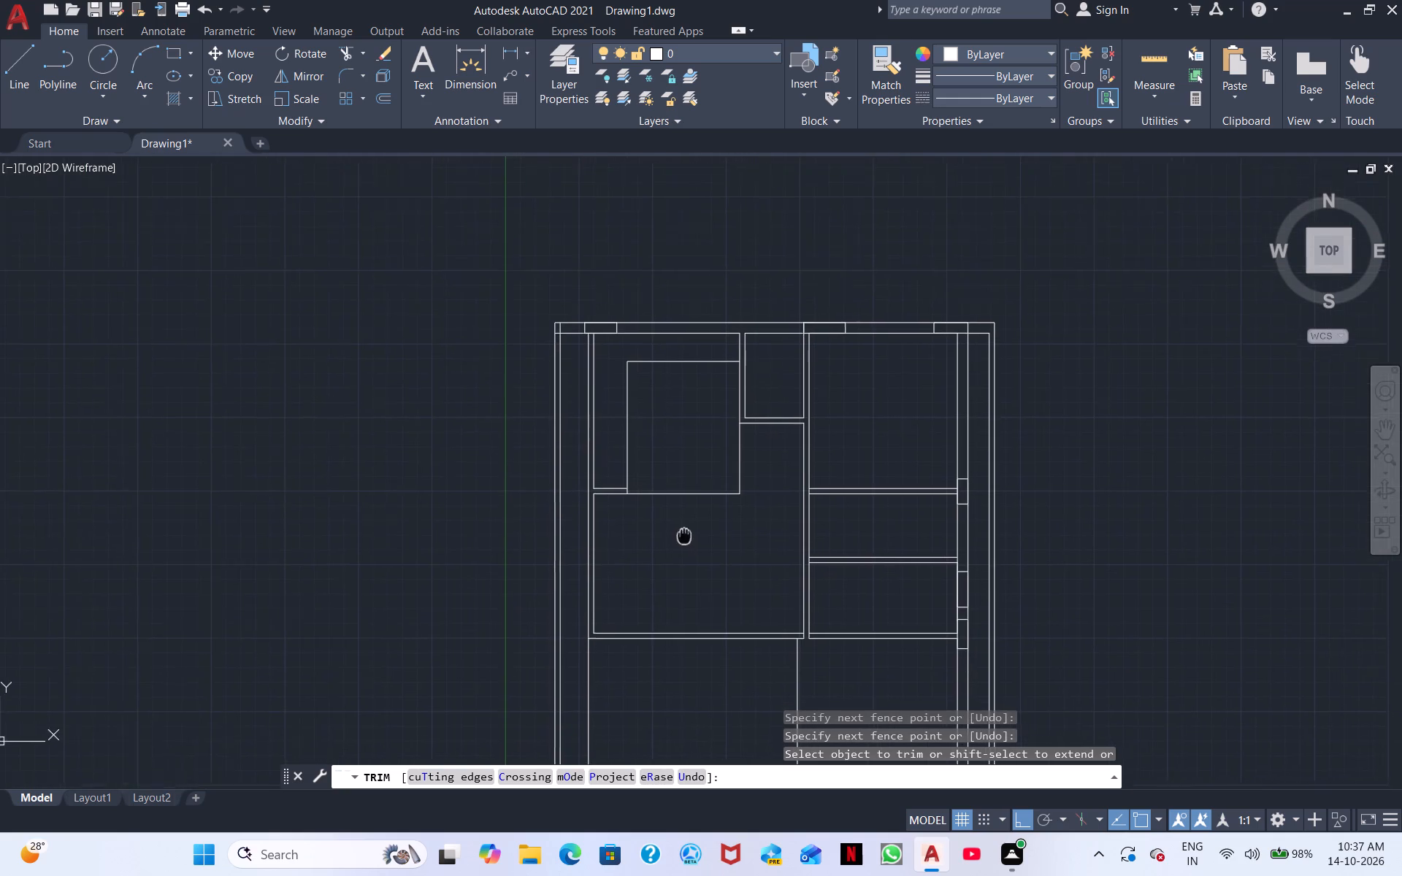
middle_drag(684, 536, 681, 532)
middle_drag(710, 572, 689, 491)
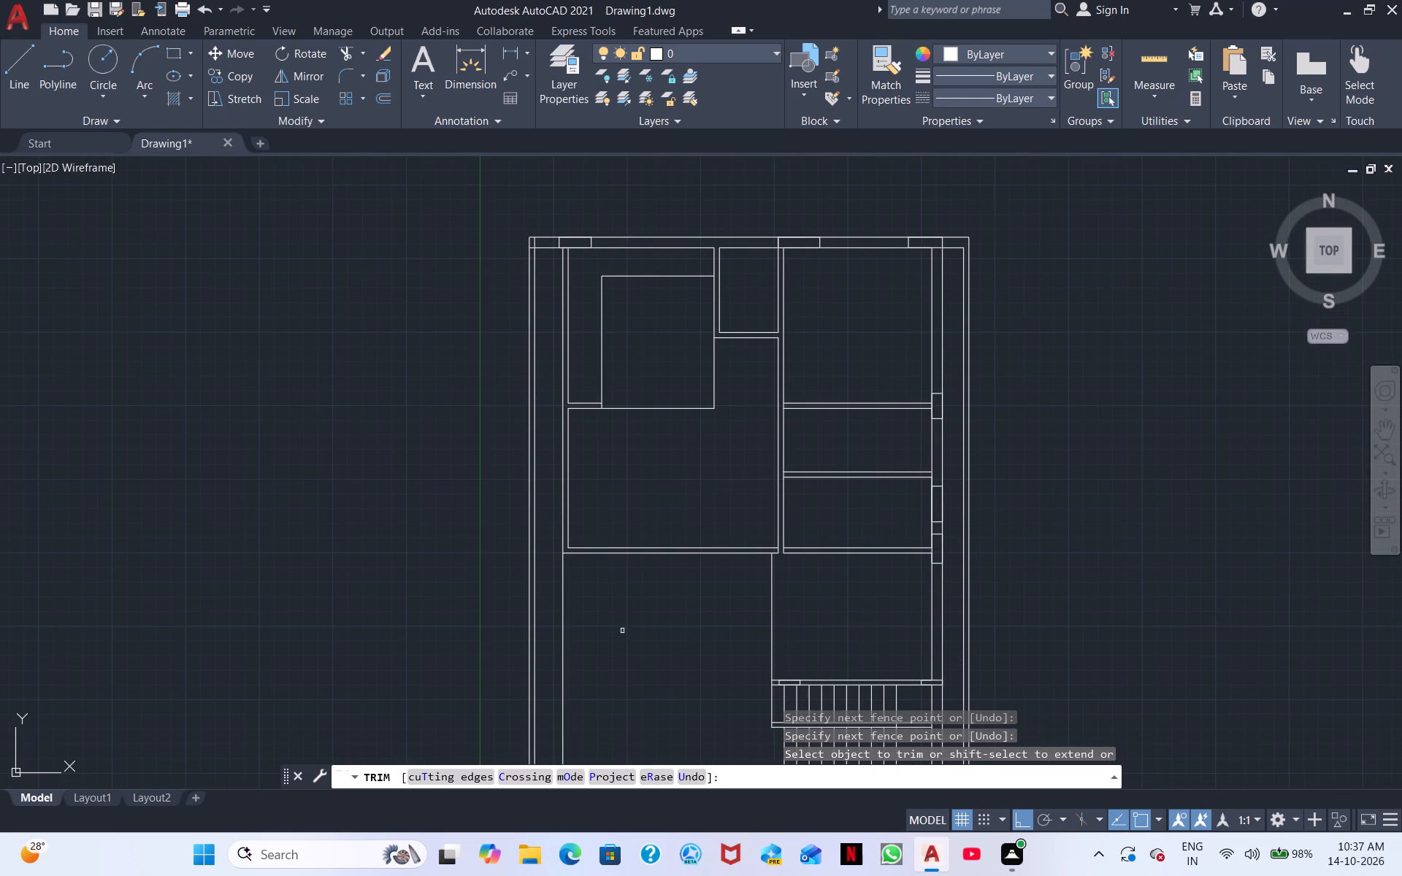
scroll(623, 618, up, 1)
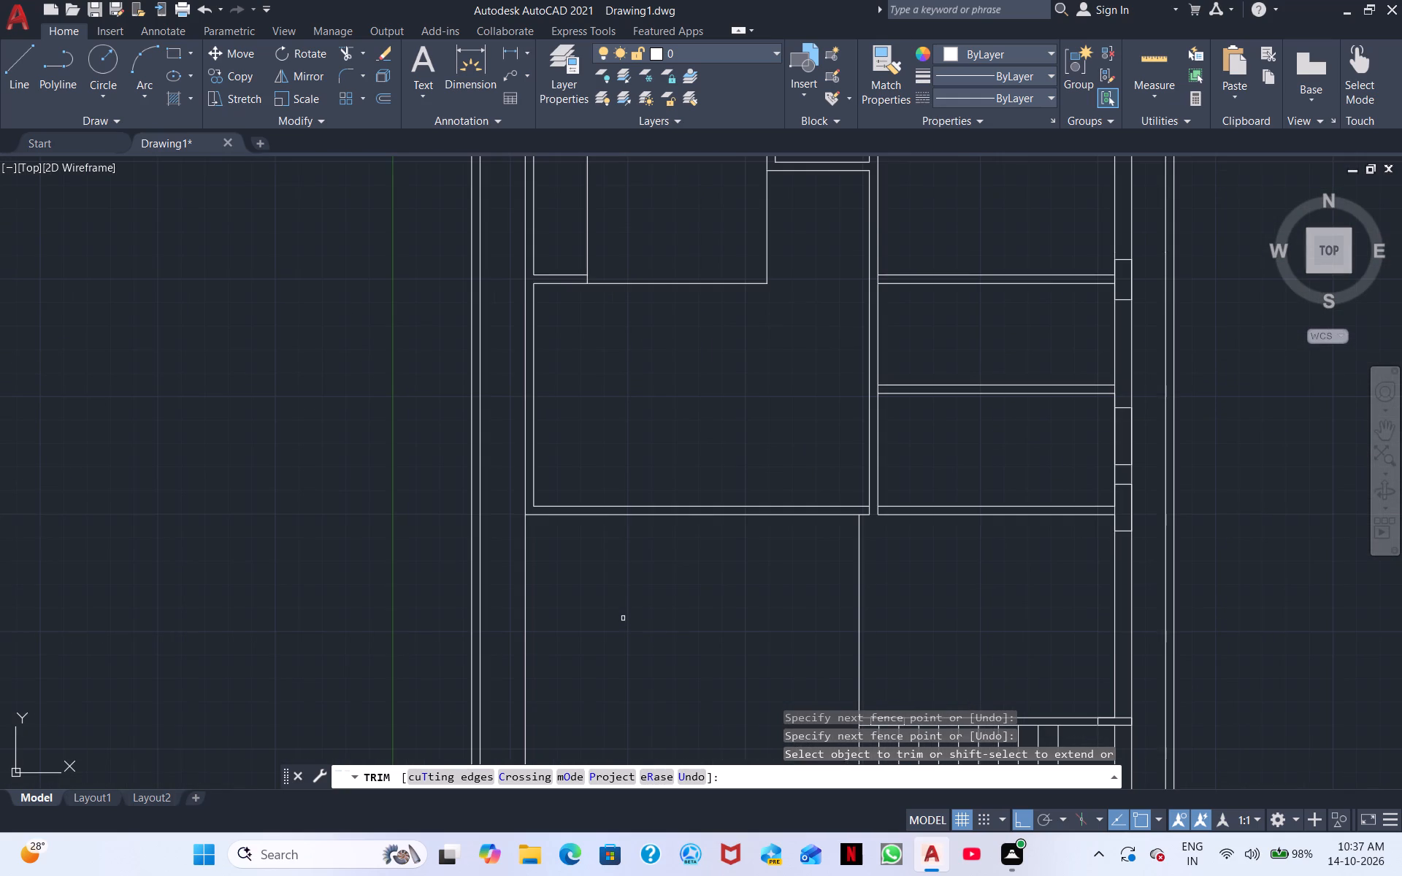
scroll(623, 584, up, 2)
middle_drag(623, 587, 597, 703)
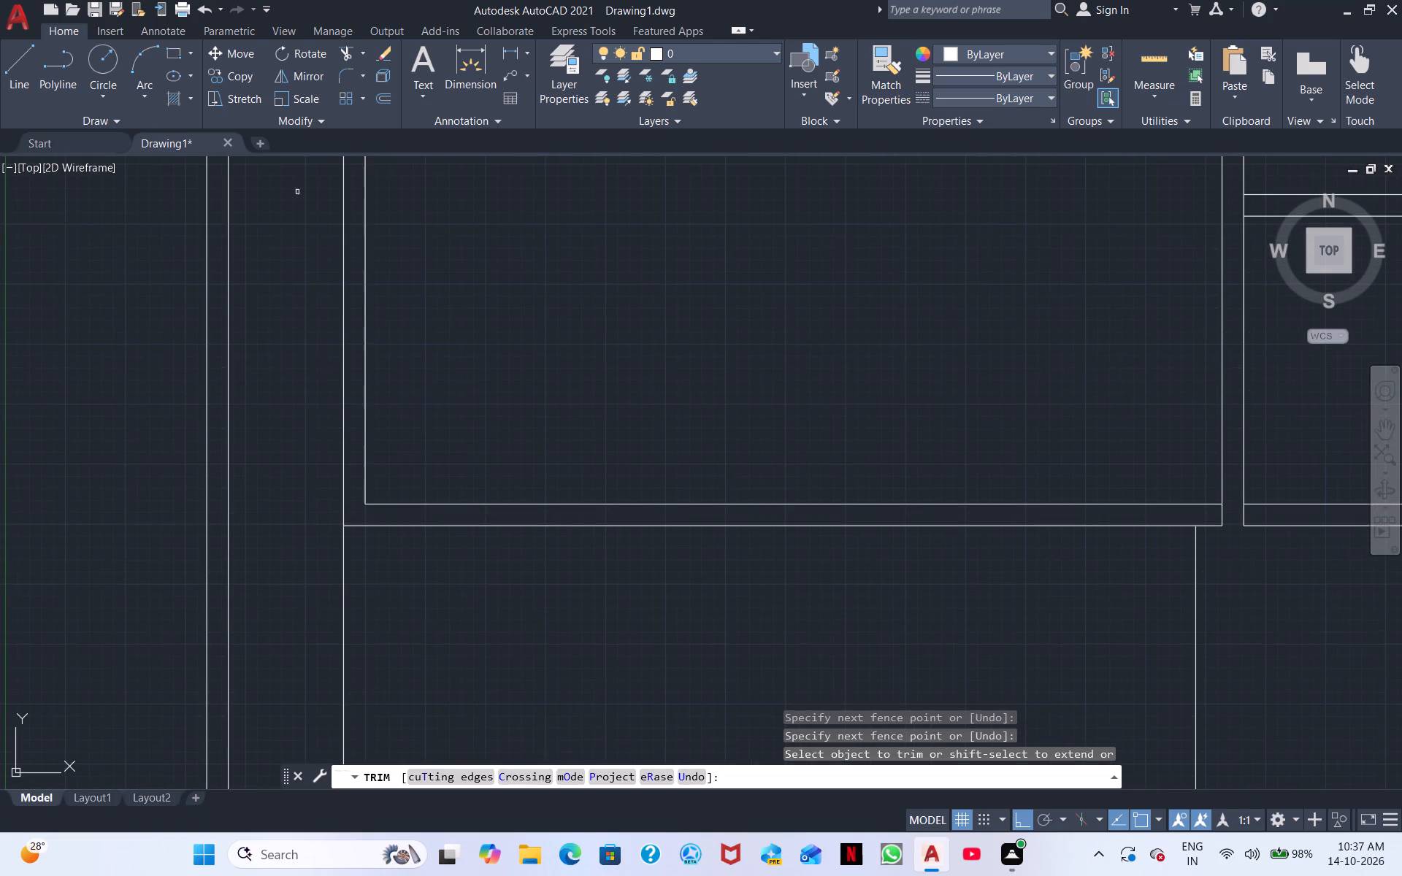
click(165, 50)
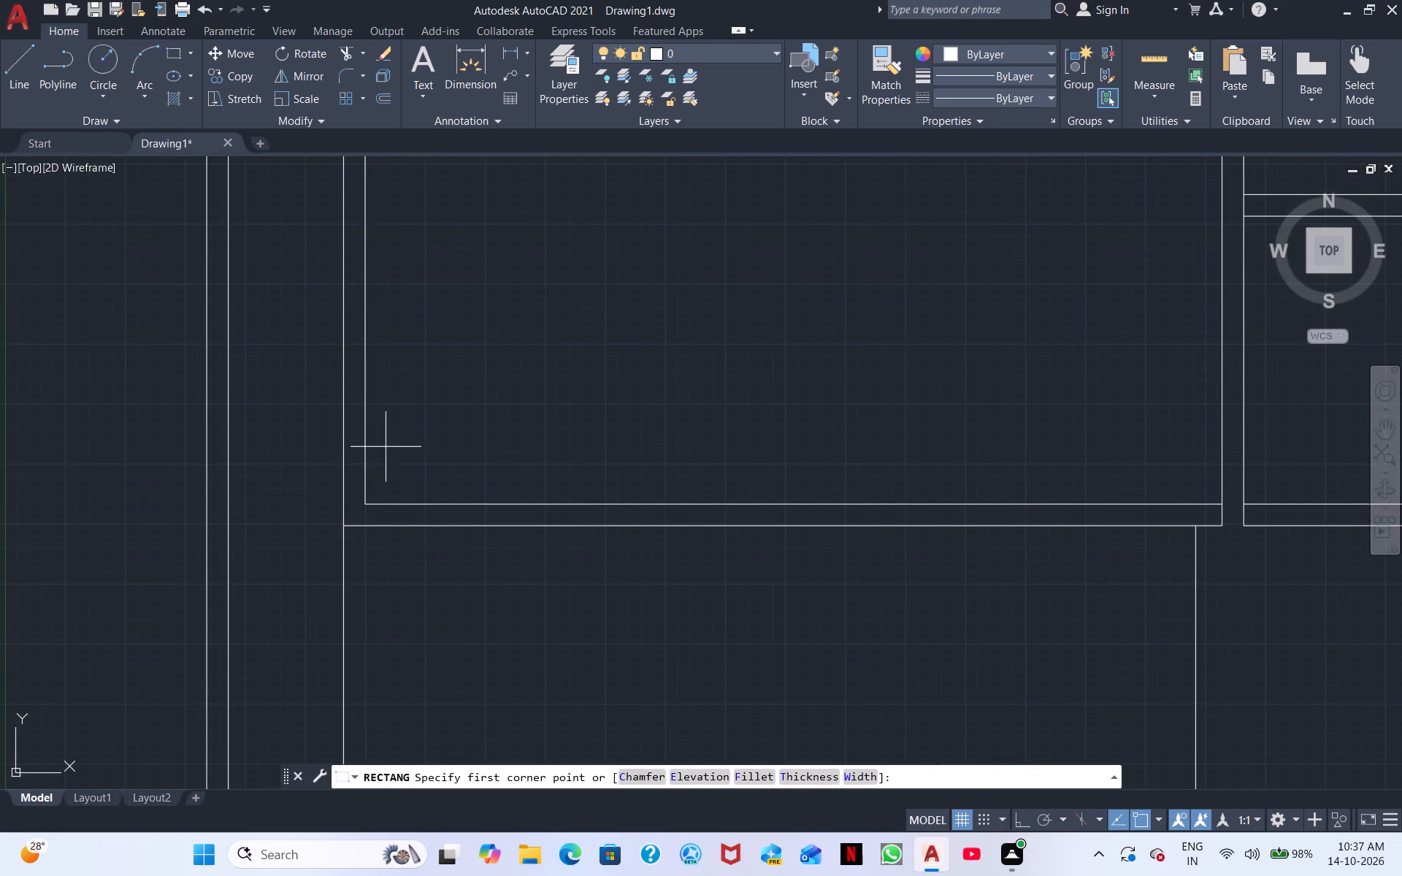
click(348, 523)
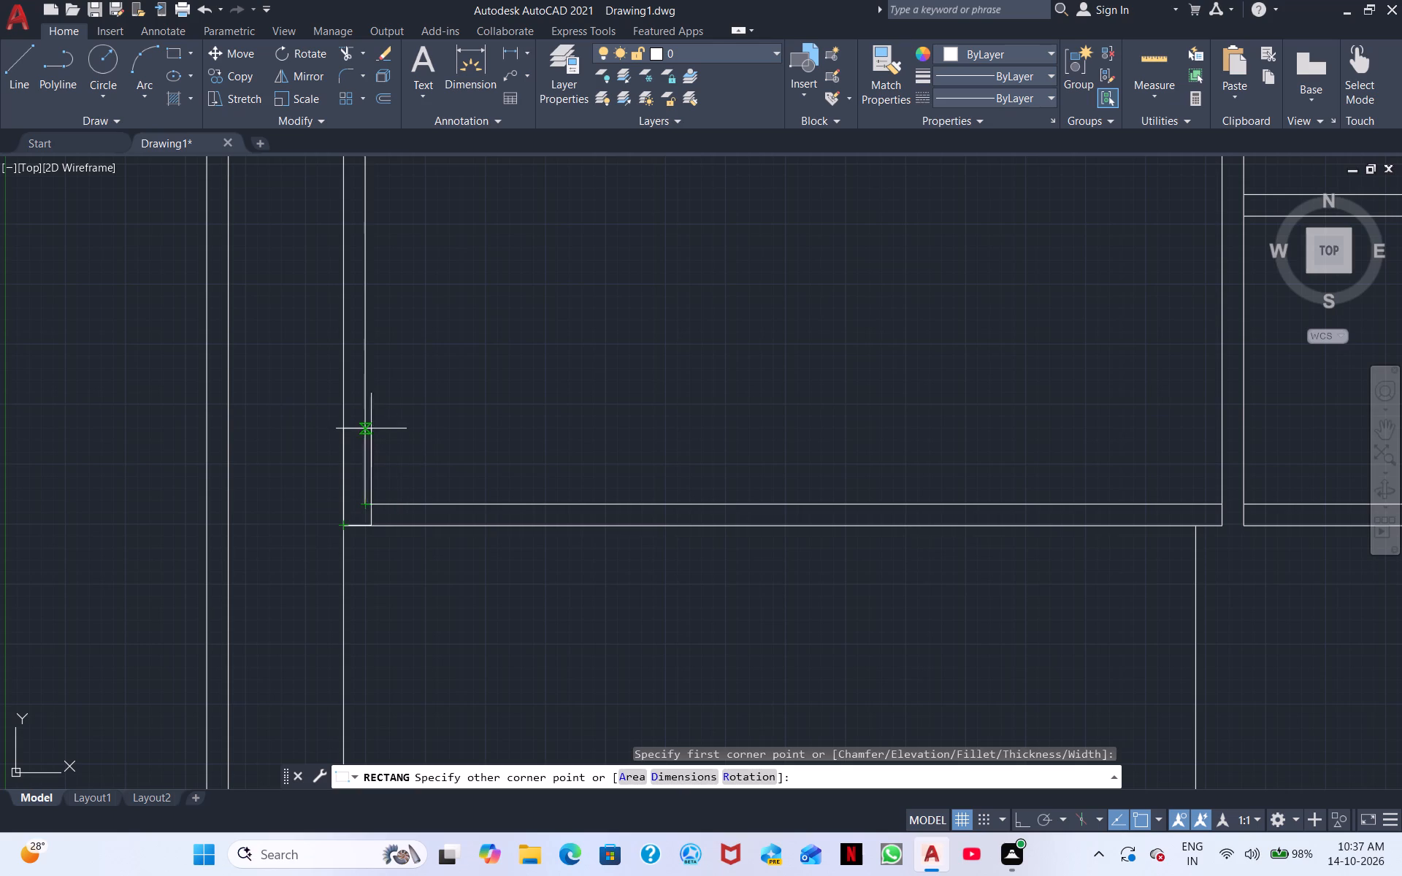
scroll(355, 422, up, 3)
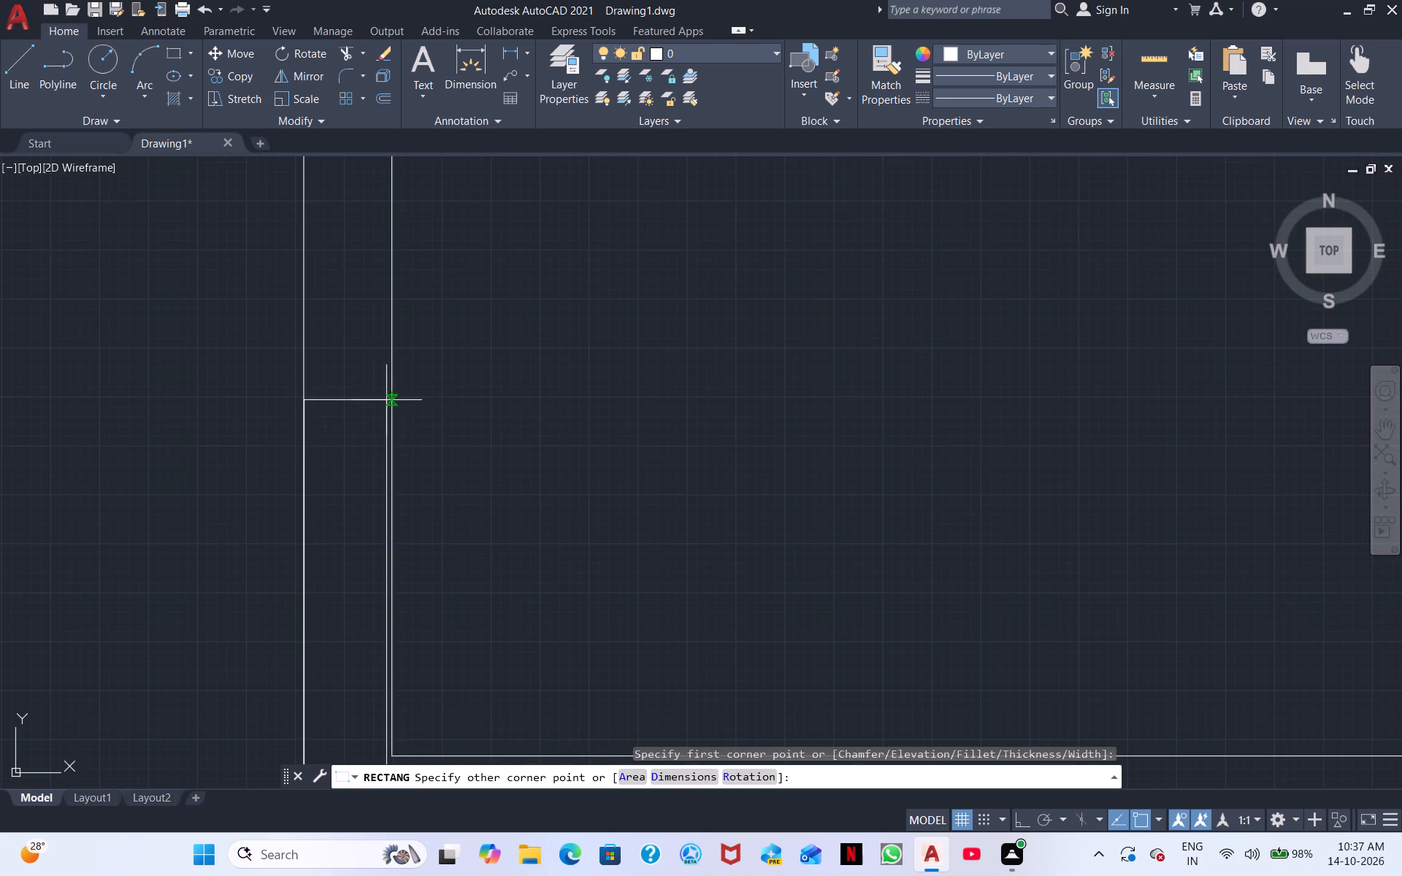
click(391, 399)
Draw an upright rectangle within the west wall's thickness at the short partition junction, extending slightly past both partition lines.
scroll(476, 406, down, 2)
middle_drag(556, 420, 534, 345)
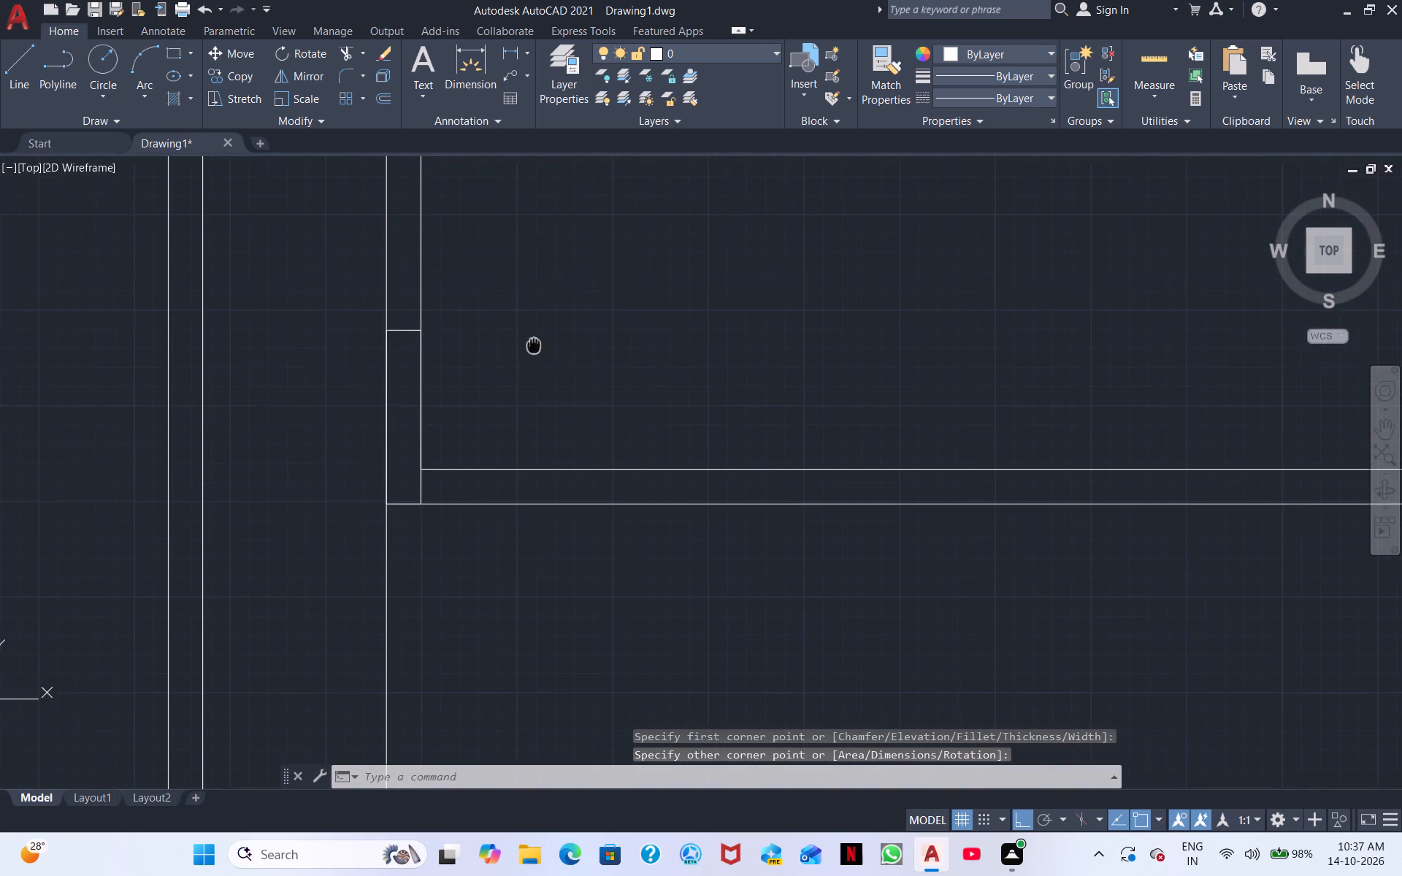
middle_drag(534, 345, 532, 345)
key(space)
scroll(567, 546, down, 1)
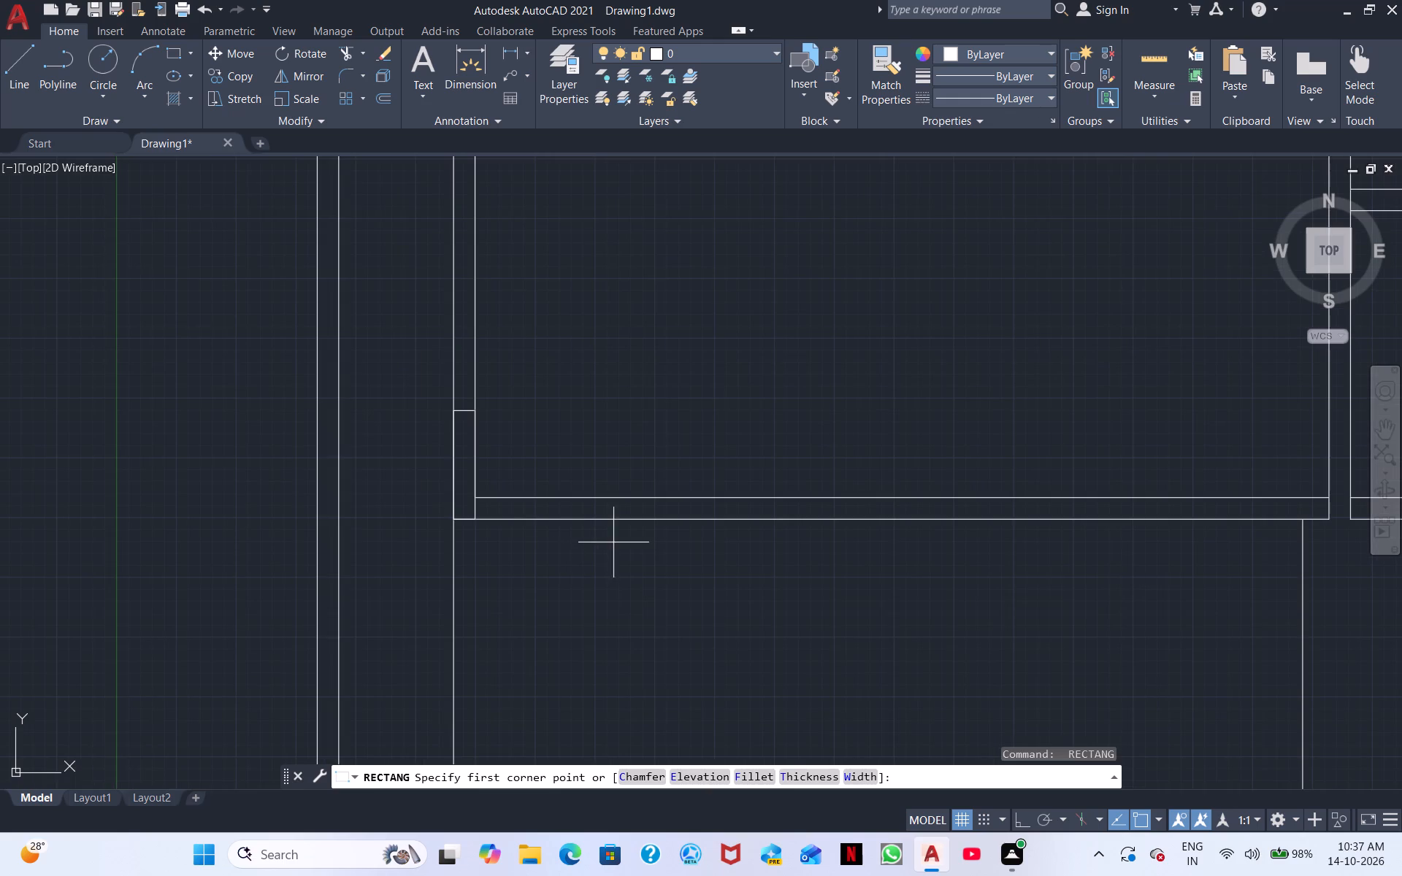
middle_drag(540, 356, 580, 518)
scroll(600, 423, down, 1)
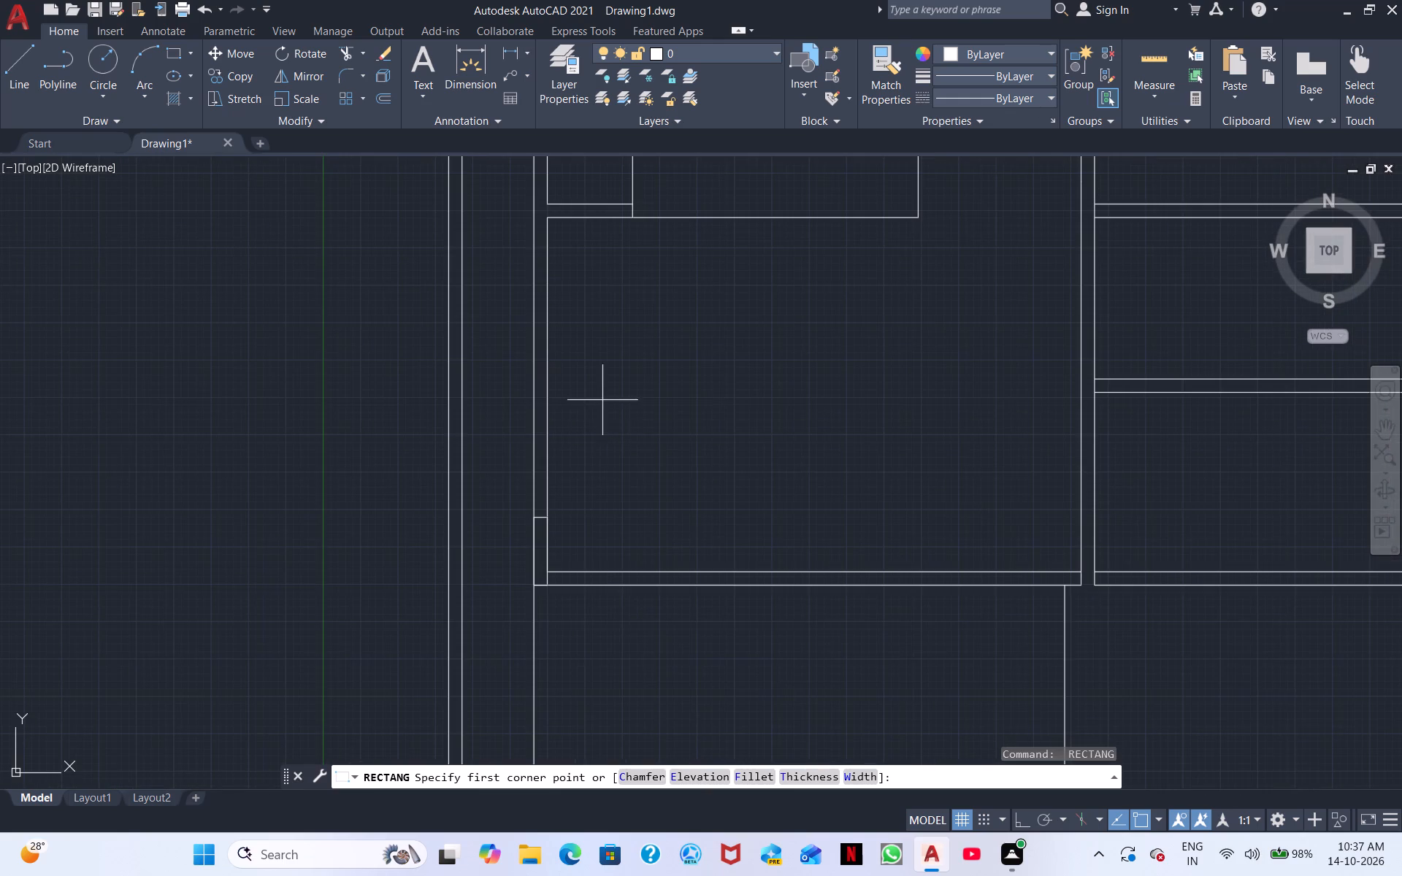
middle_drag(602, 426, 605, 564)
scroll(594, 428, down, 1)
middle_drag(594, 428, 591, 556)
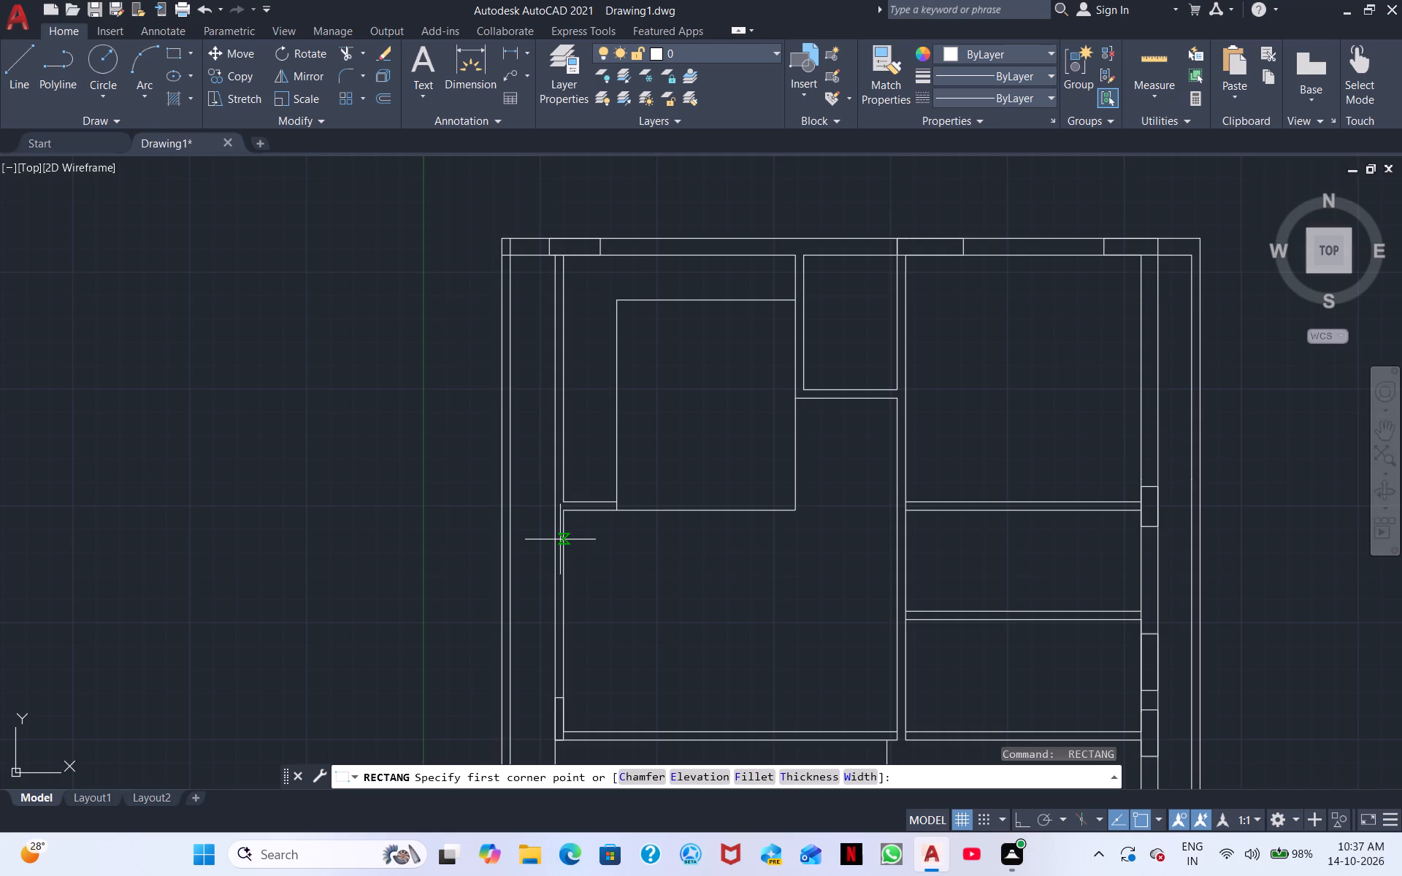
scroll(560, 518, up, 3)
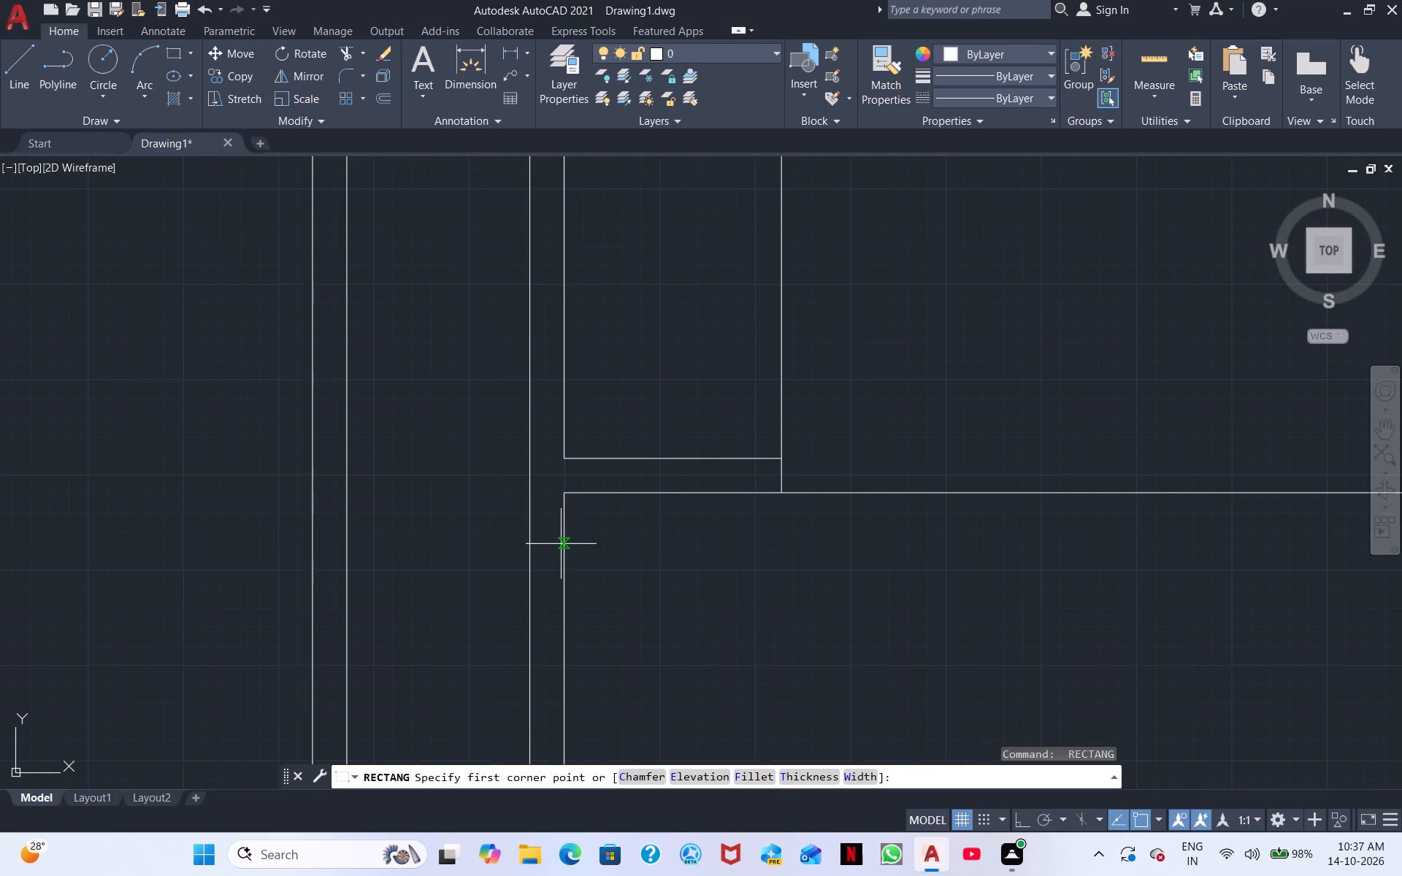
click(564, 544)
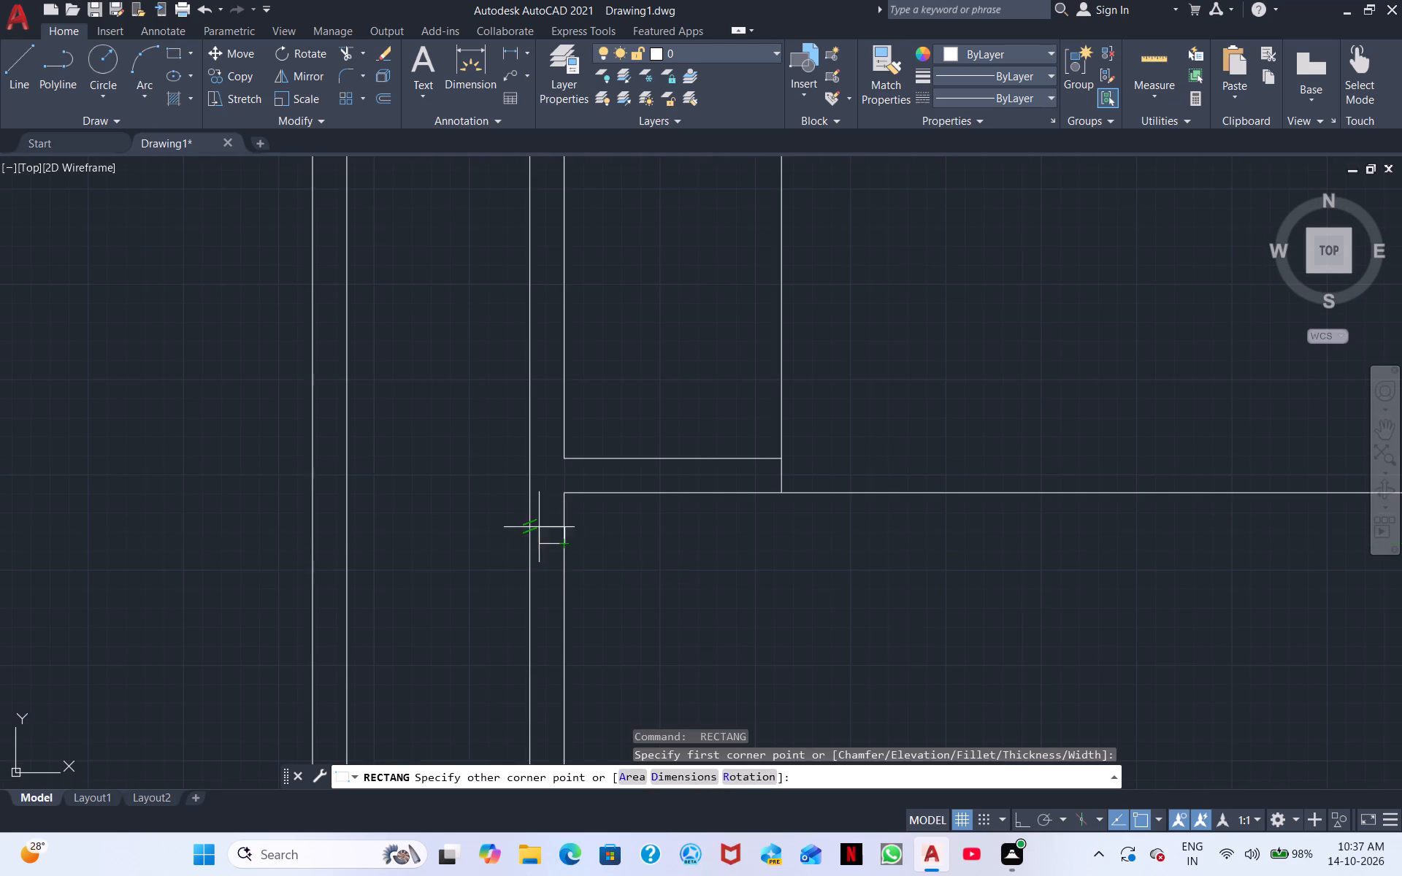
click(529, 403)
Draw a longer upright rectangle within the west wall's thickness, a short distance north of the junction rectangle.
scroll(515, 415, down, 2)
middle_drag(399, 368, 393, 380)
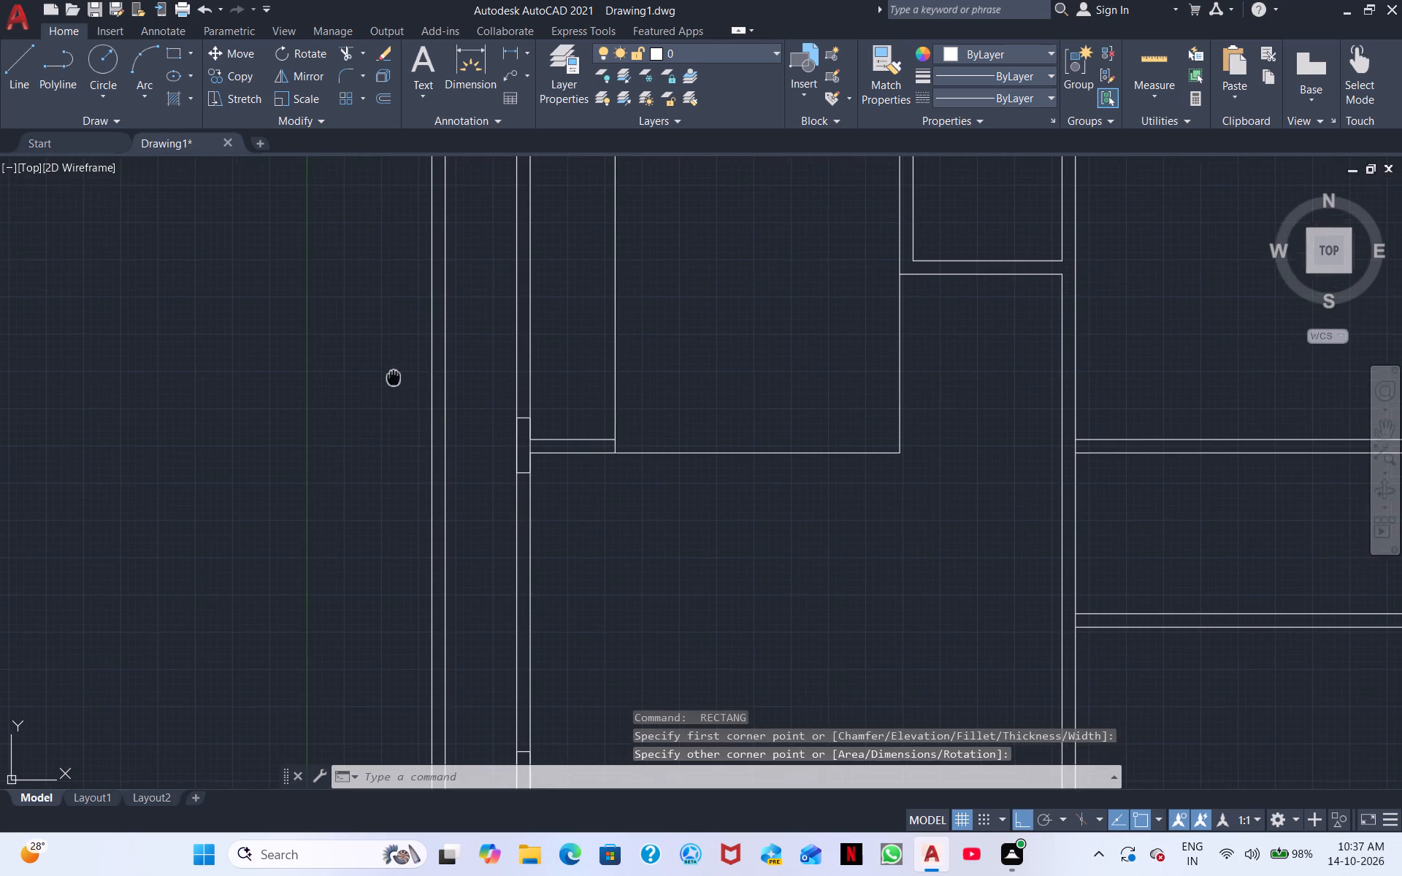
middle_drag(393, 380, 388, 389)
key(space)
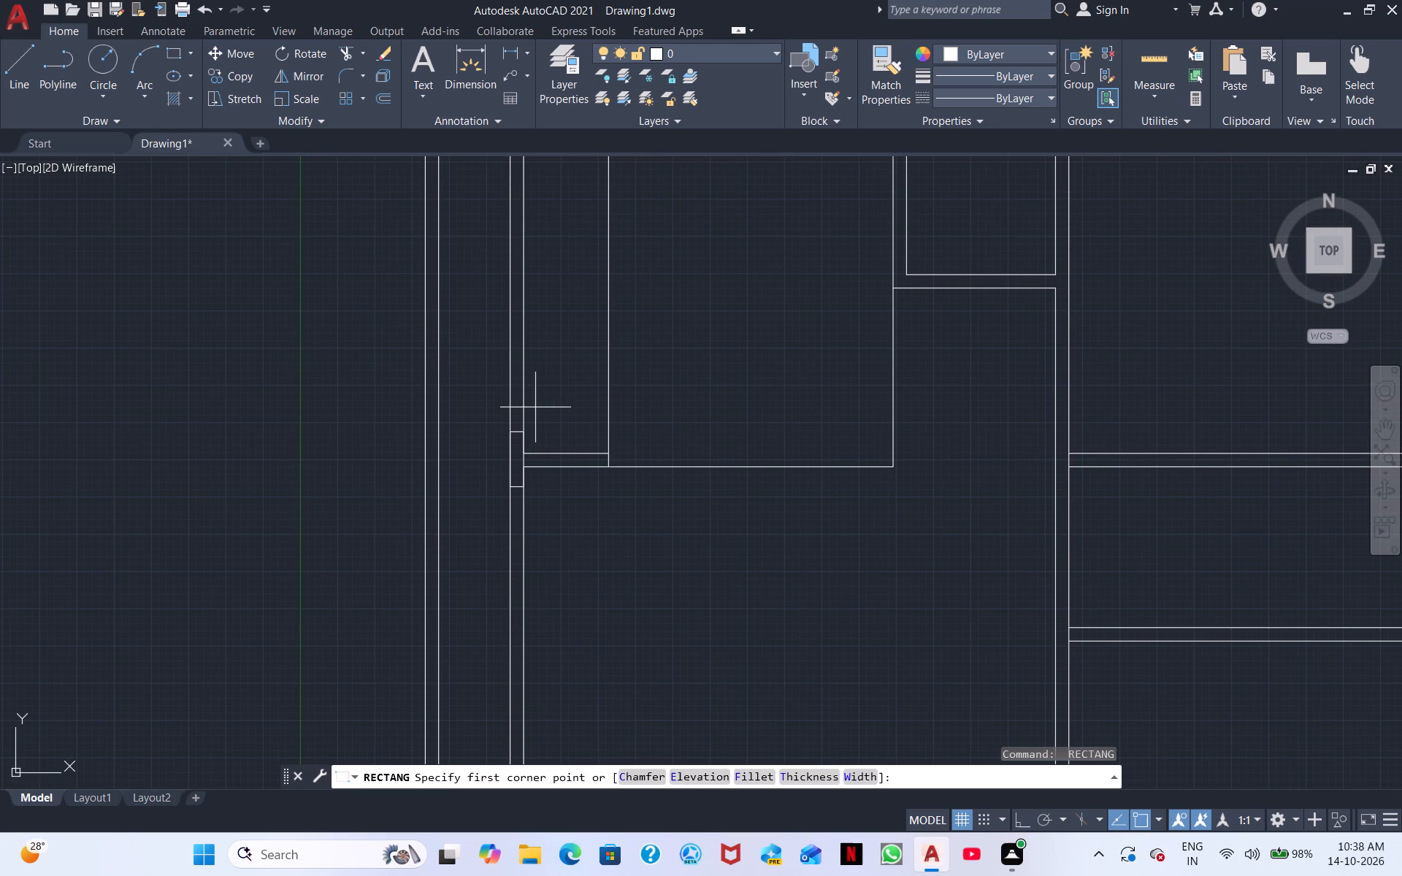
middle_drag(526, 448, 522, 463)
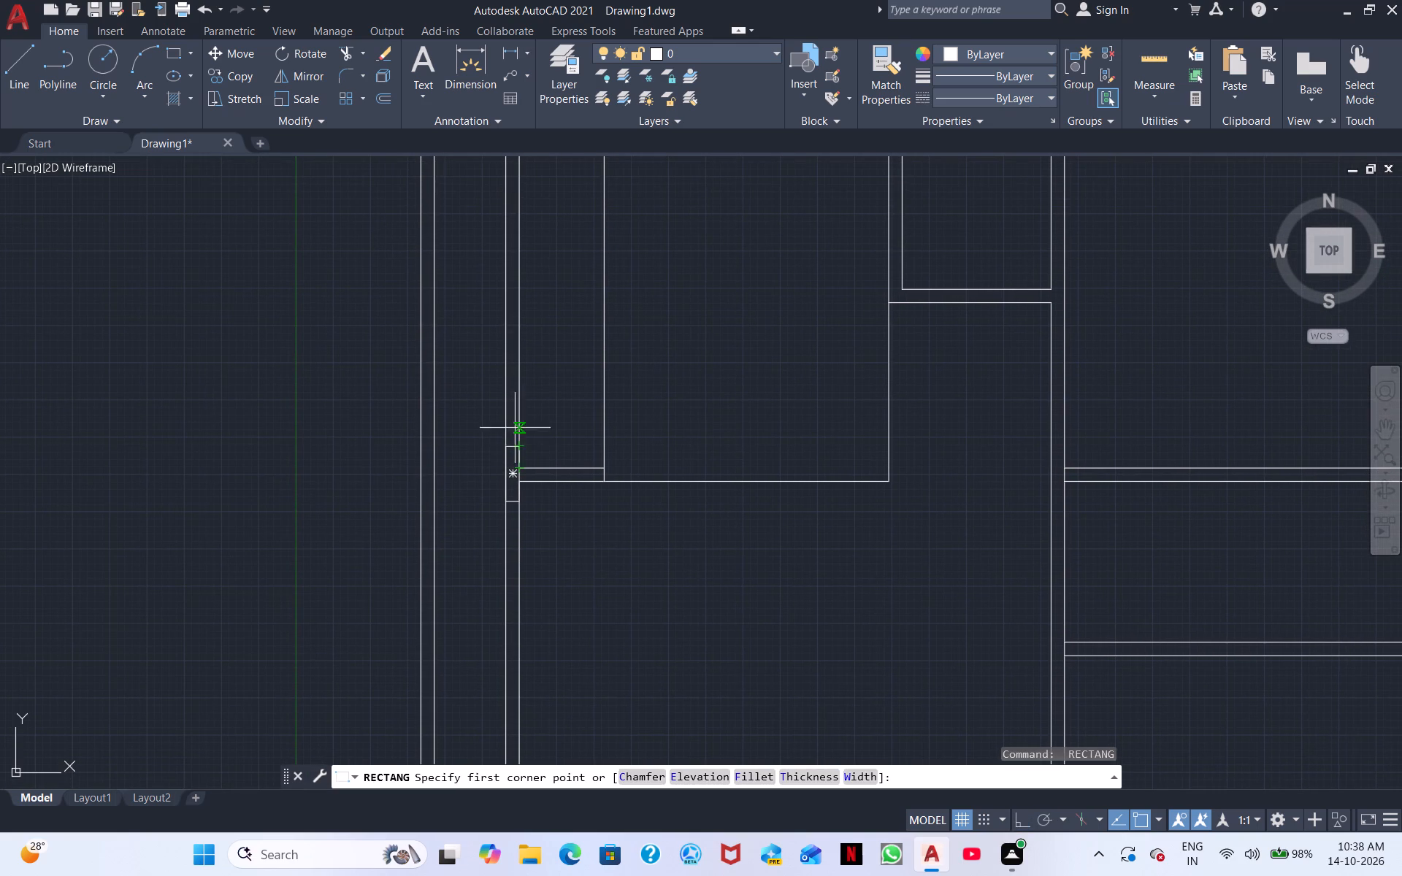
click(518, 410)
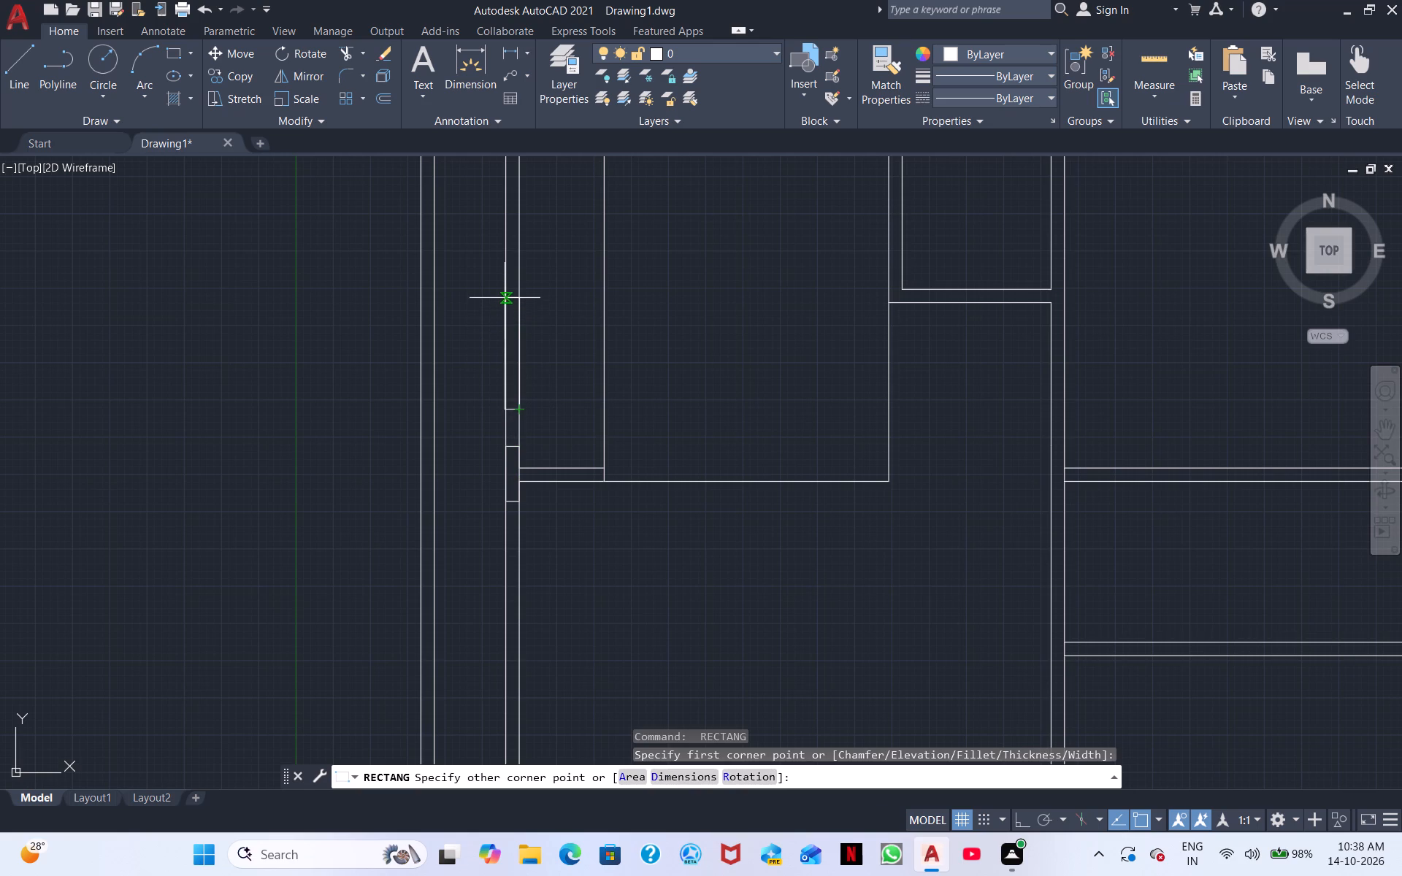
click(505, 288)
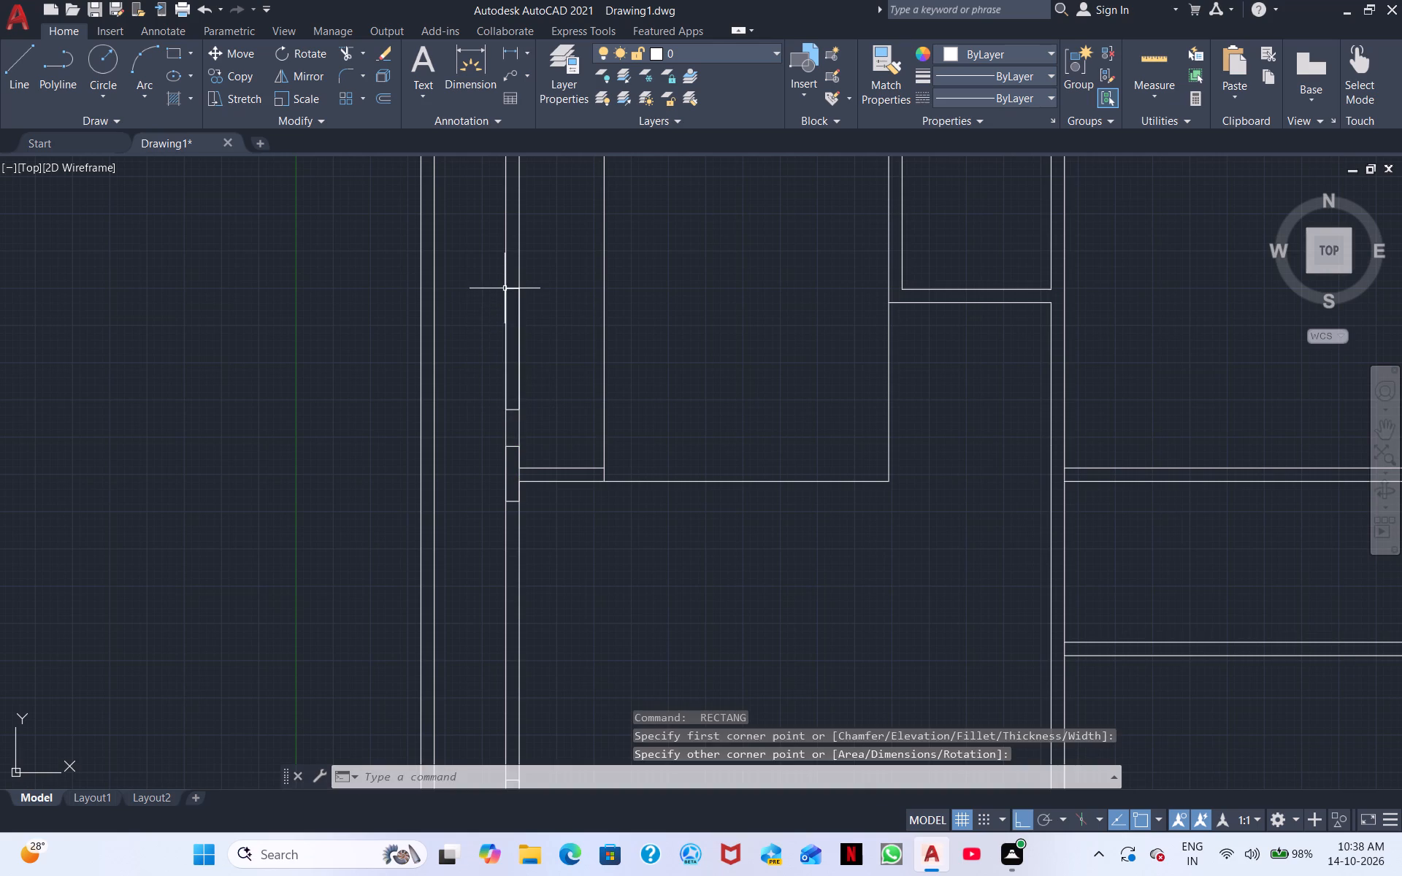
Draw a long rectangle within the lower room's west wall, leaving short gaps to the junction rectangle and the southwest corner rectangle.
key(space)
middle_drag(540, 464, 520, 288)
middle_drag(565, 440, 565, 429)
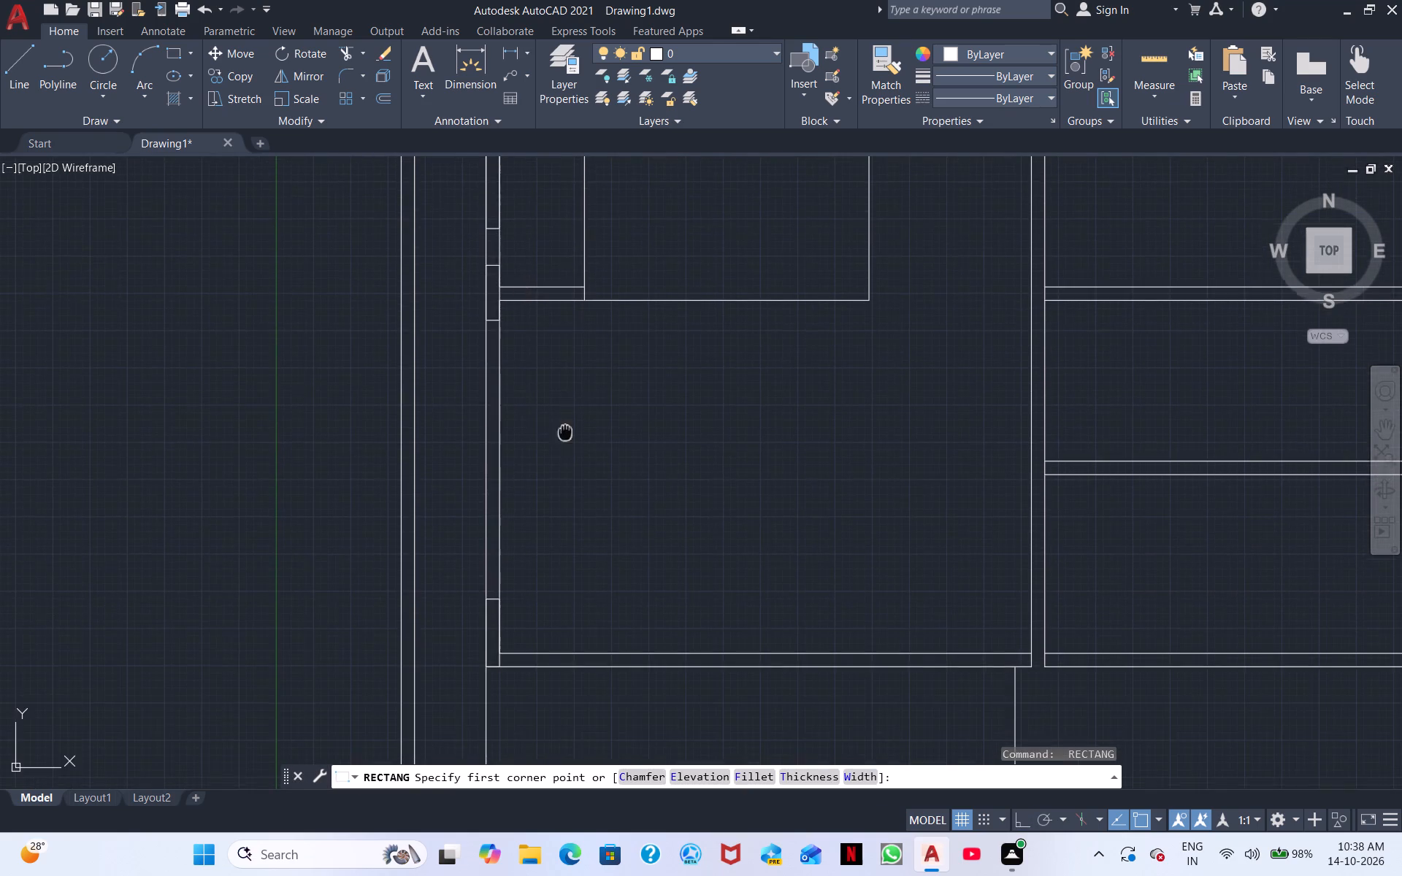
middle_drag(565, 429, 564, 339)
click(486, 245)
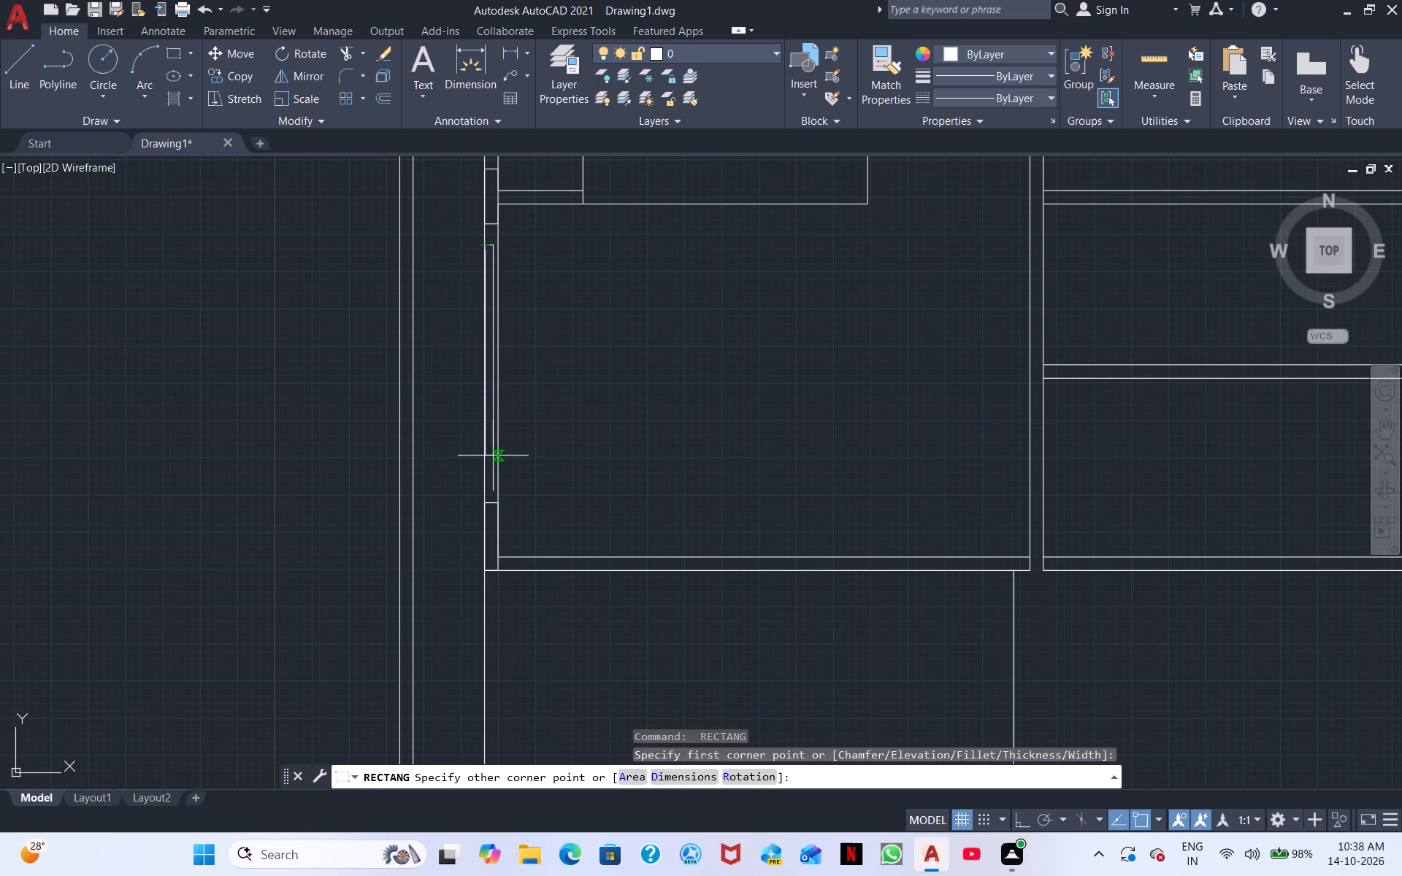
scroll(493, 452, up, 2)
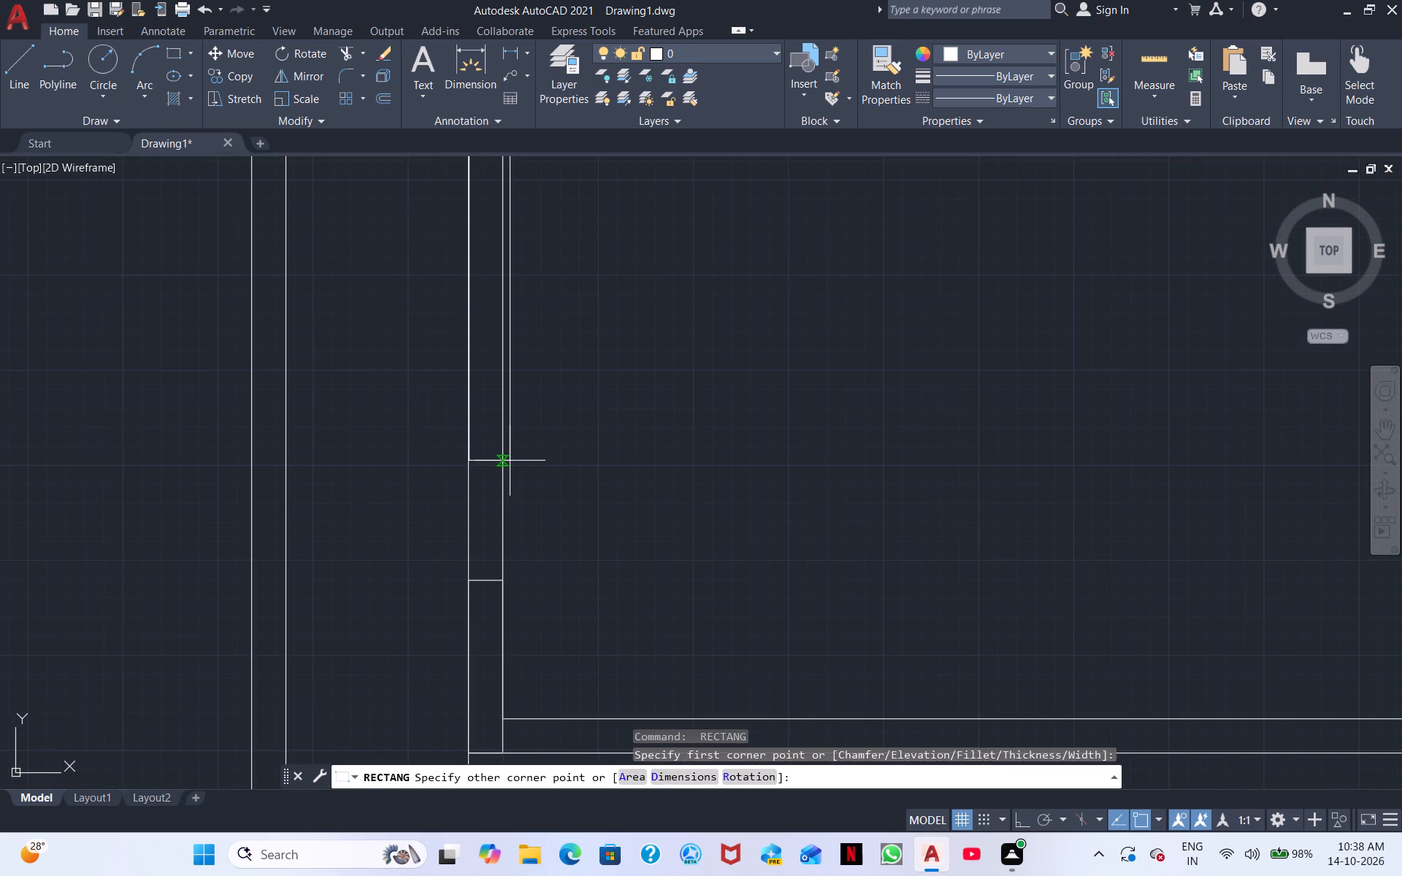
click(500, 471)
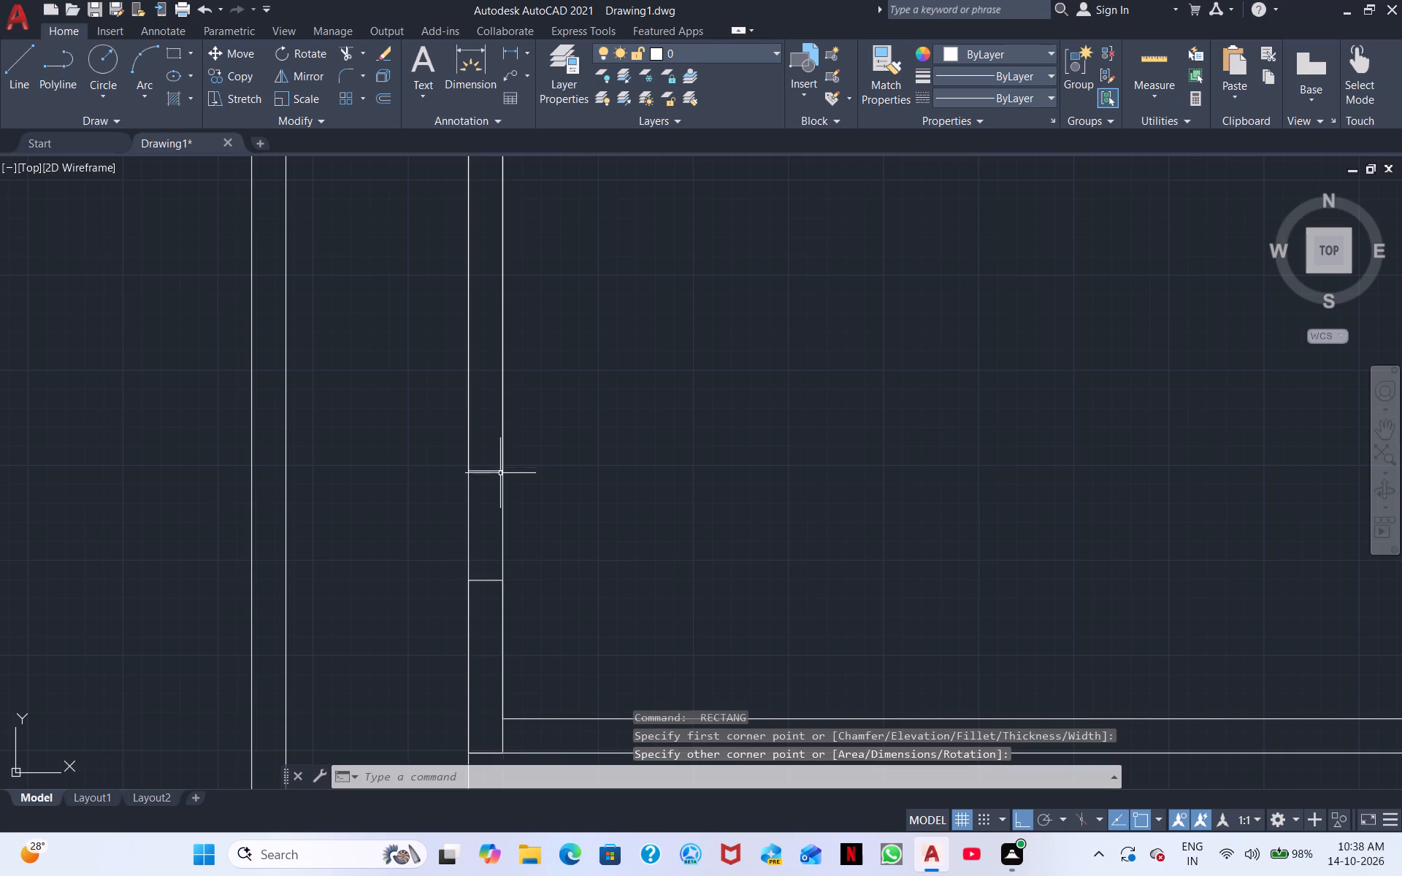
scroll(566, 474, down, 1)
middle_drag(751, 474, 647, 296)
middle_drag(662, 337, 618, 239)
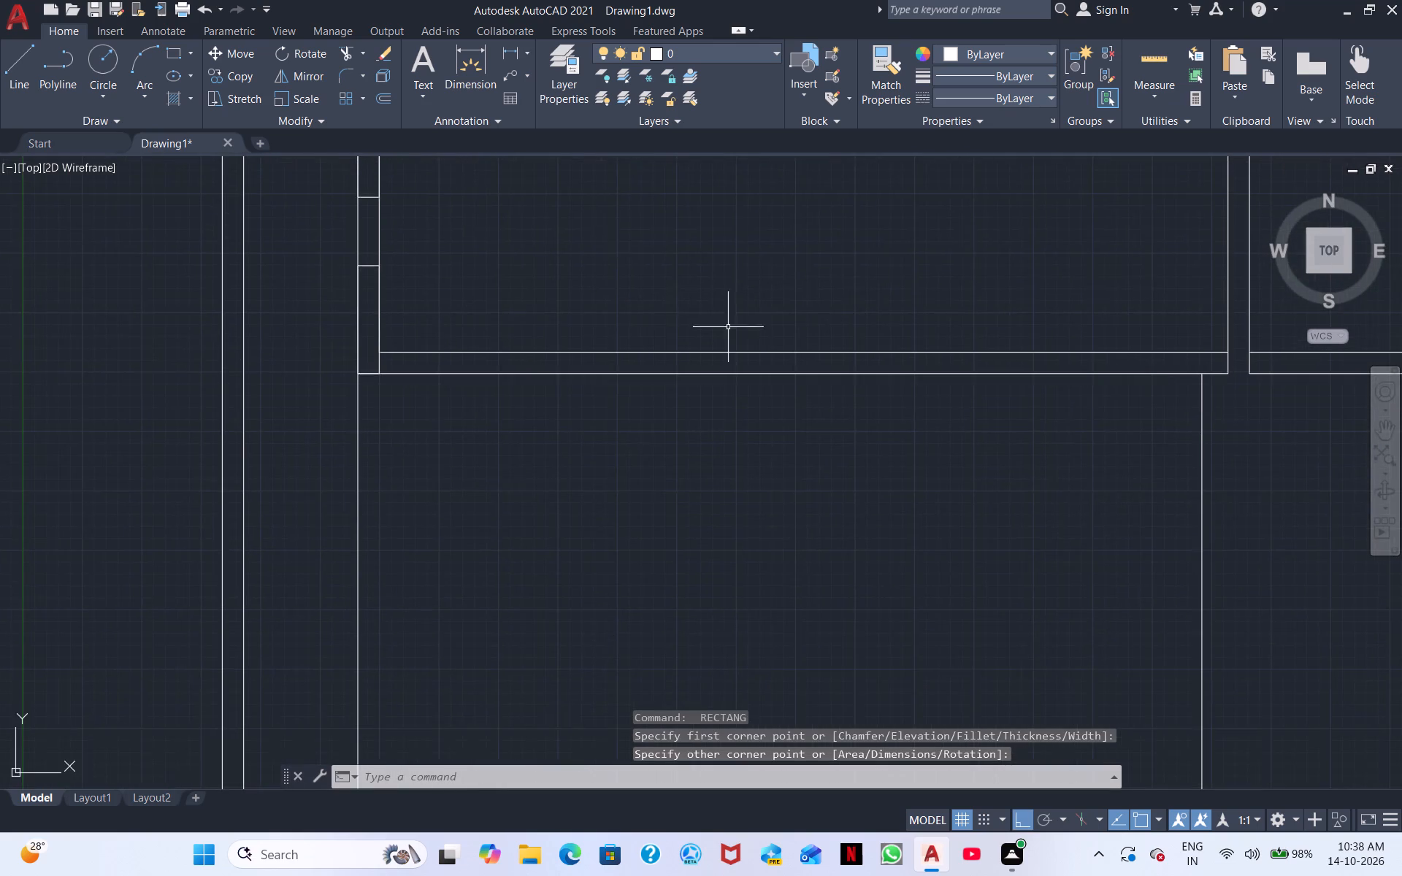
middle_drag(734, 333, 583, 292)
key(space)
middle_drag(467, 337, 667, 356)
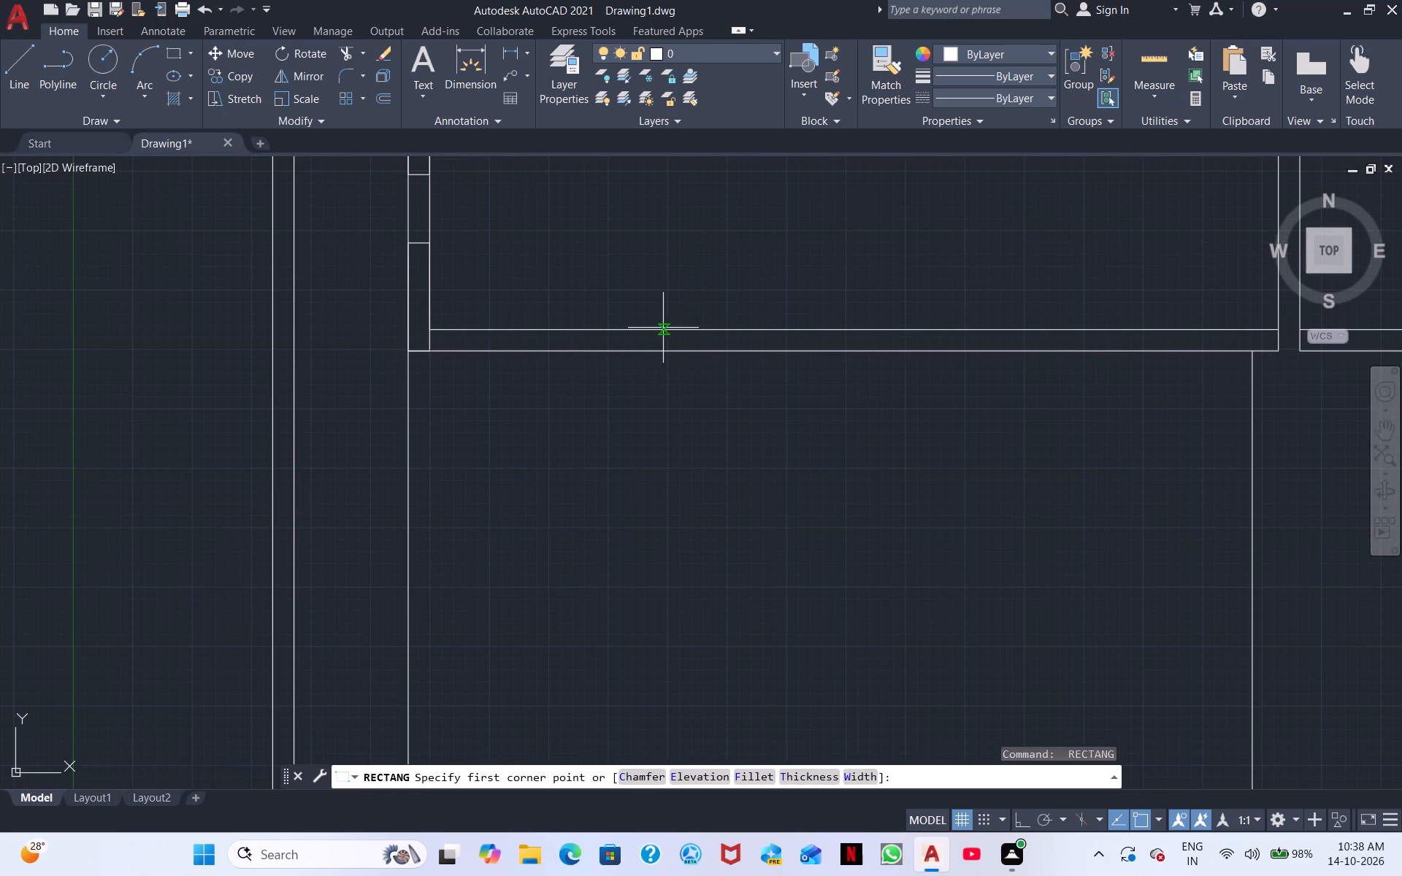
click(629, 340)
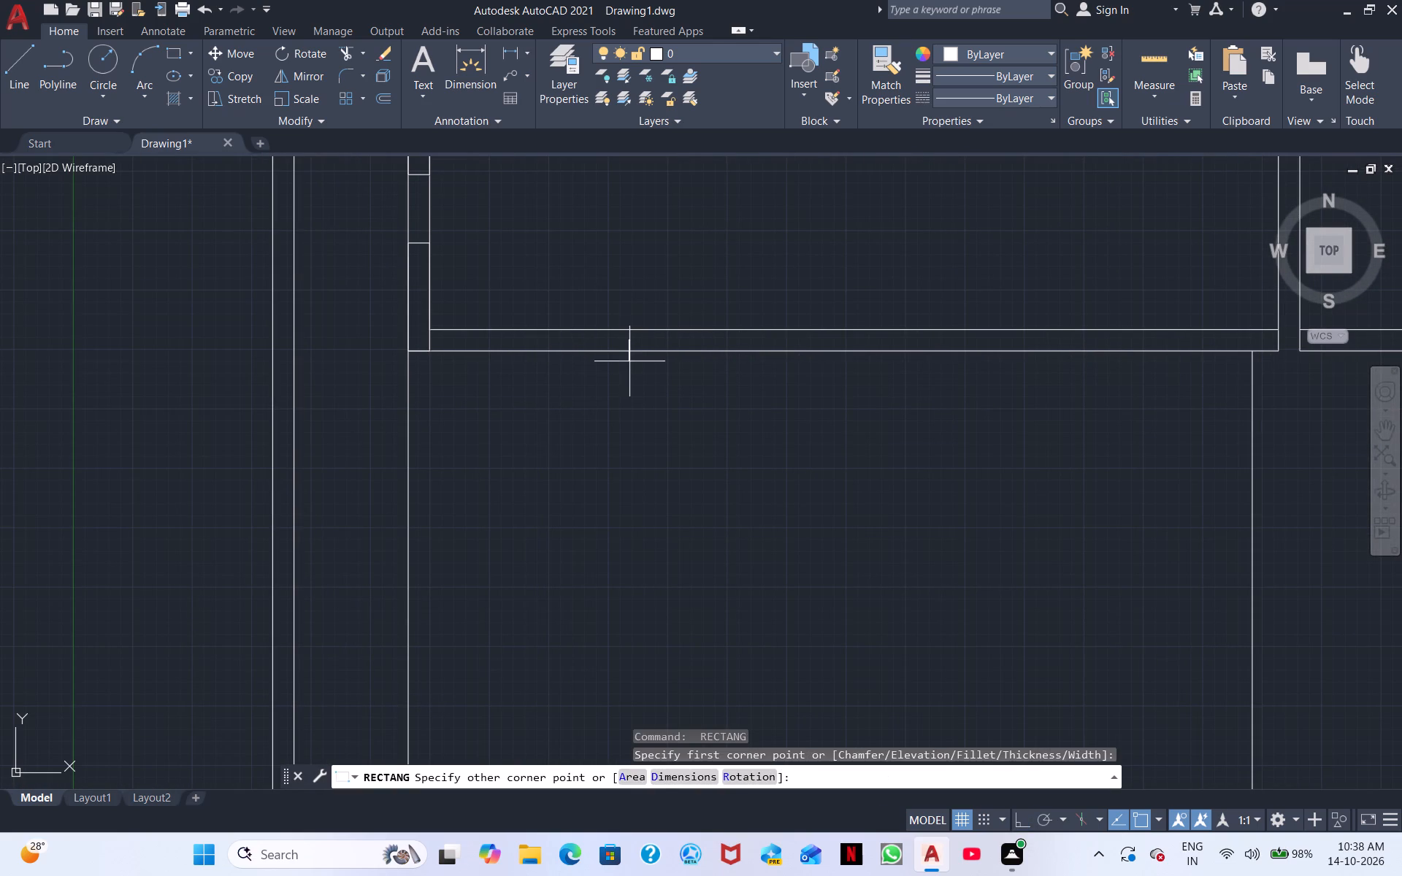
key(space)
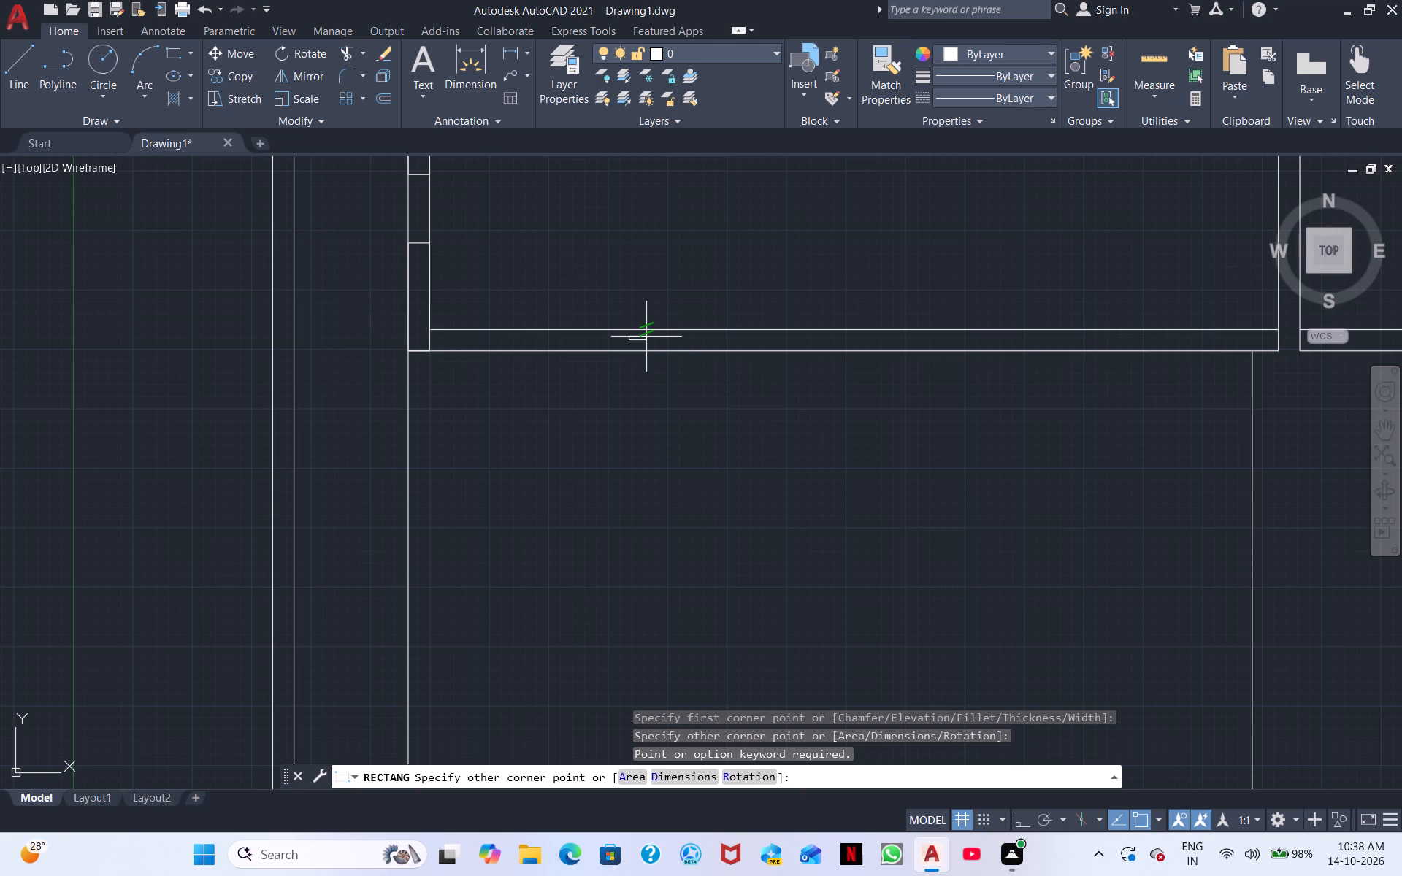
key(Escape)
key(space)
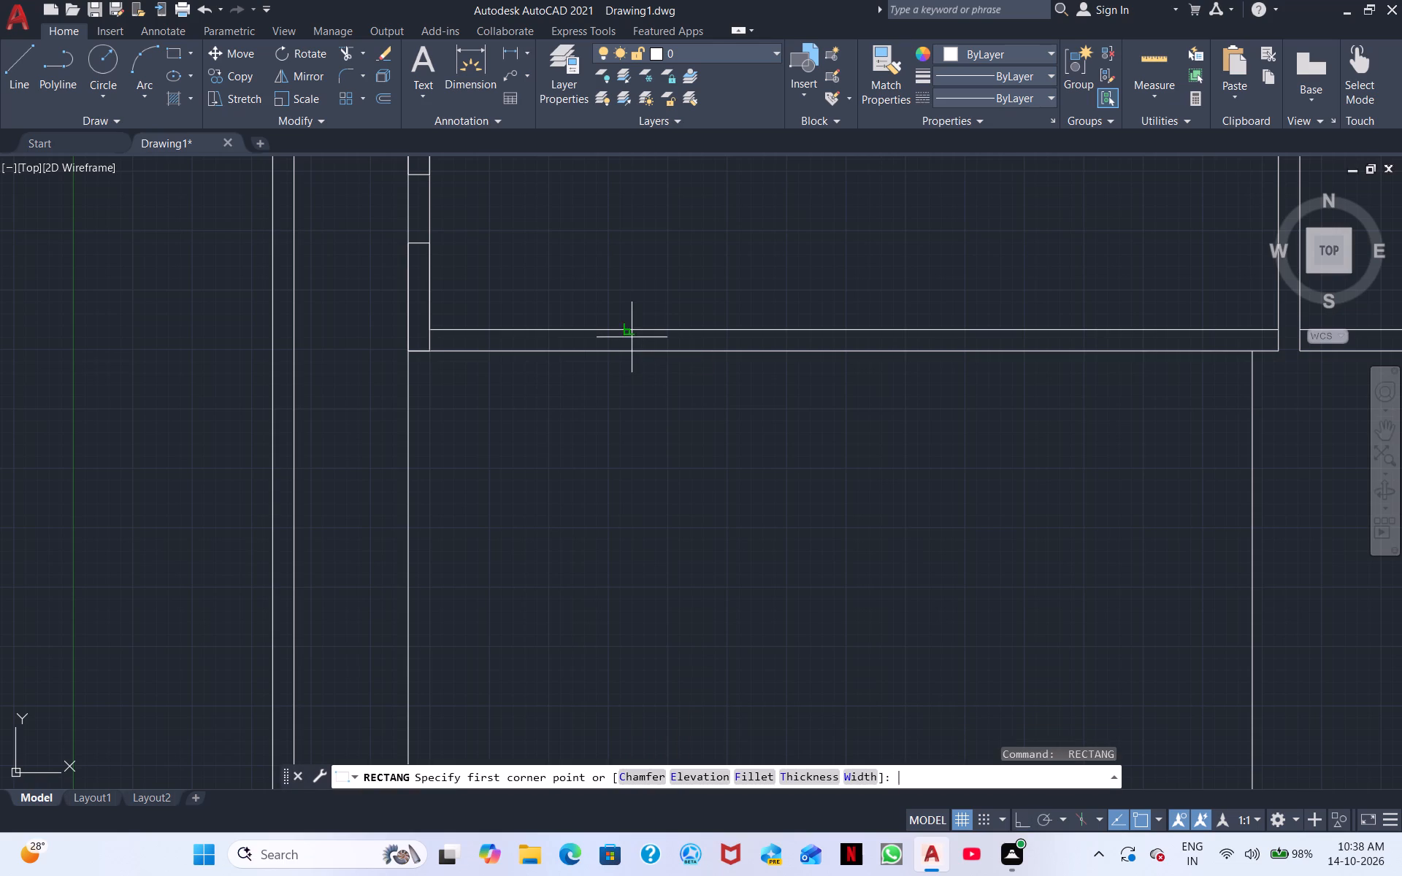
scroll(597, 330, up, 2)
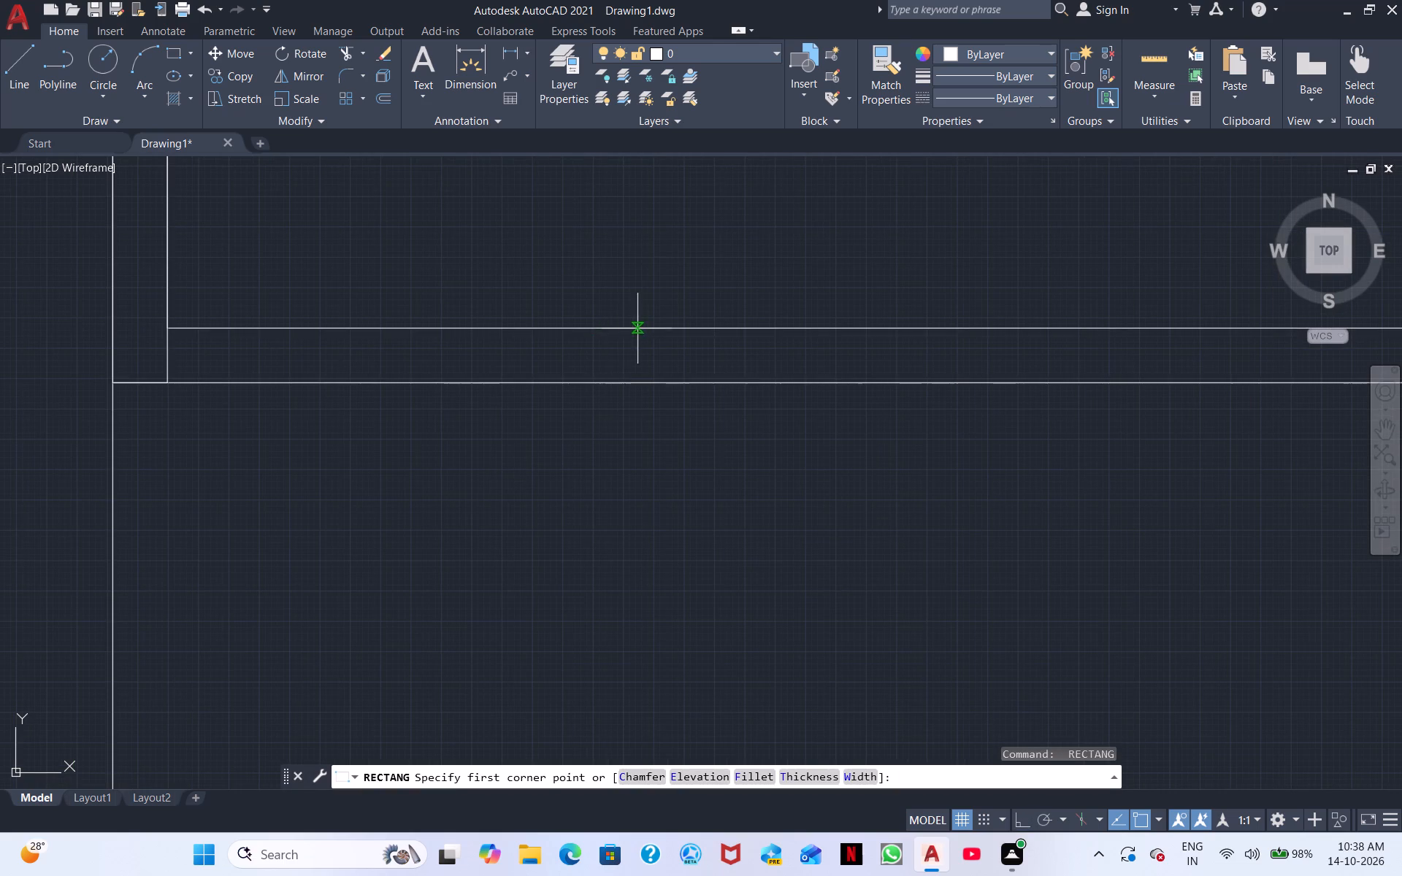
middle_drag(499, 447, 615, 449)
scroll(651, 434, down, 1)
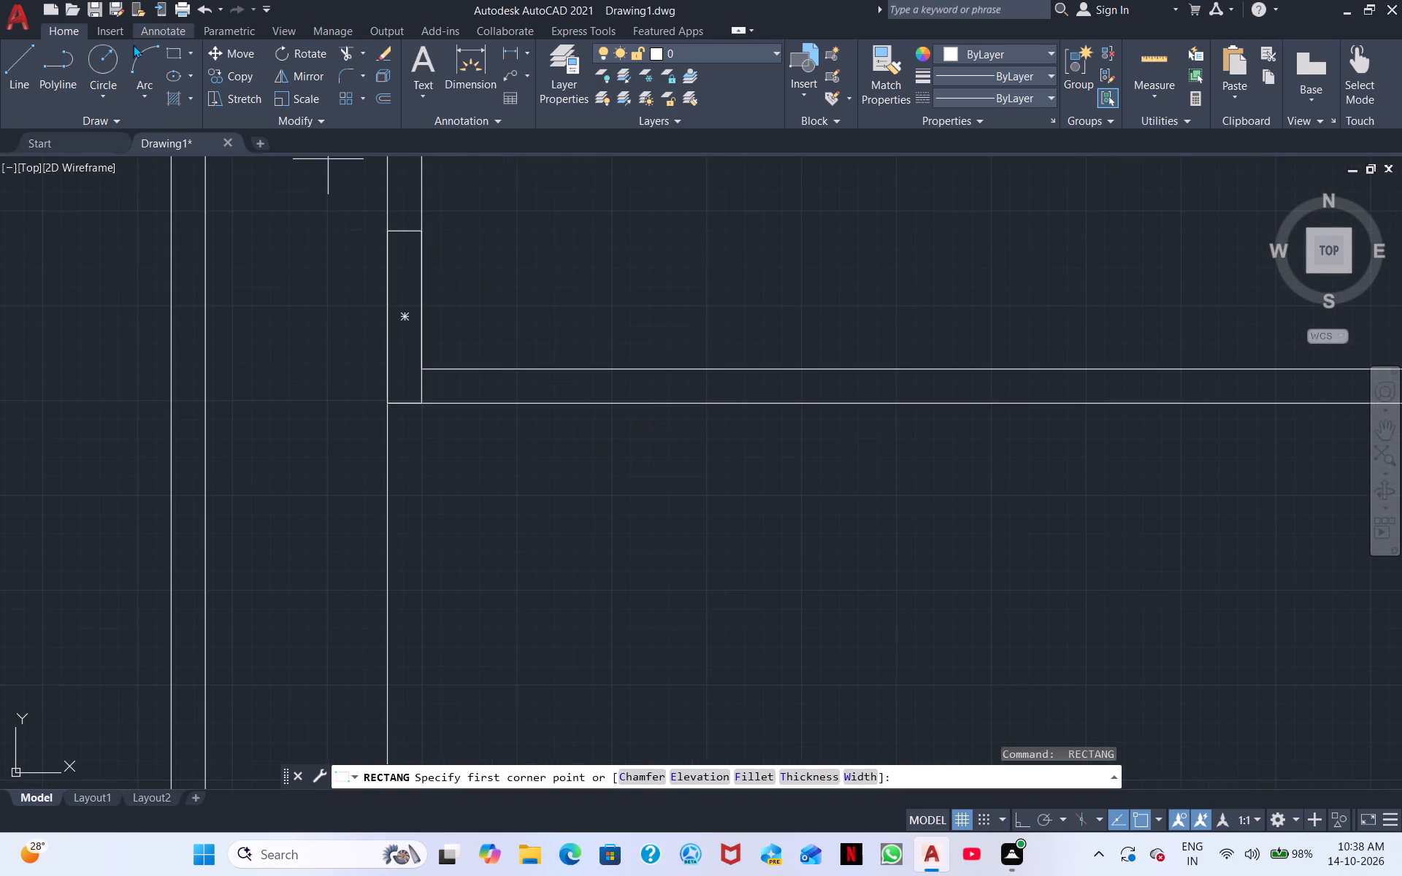
Draw a line outline from the lower west room's south wall, projecting below it, running 2' plus 1' east, and returning north past the wall.
click(18, 64)
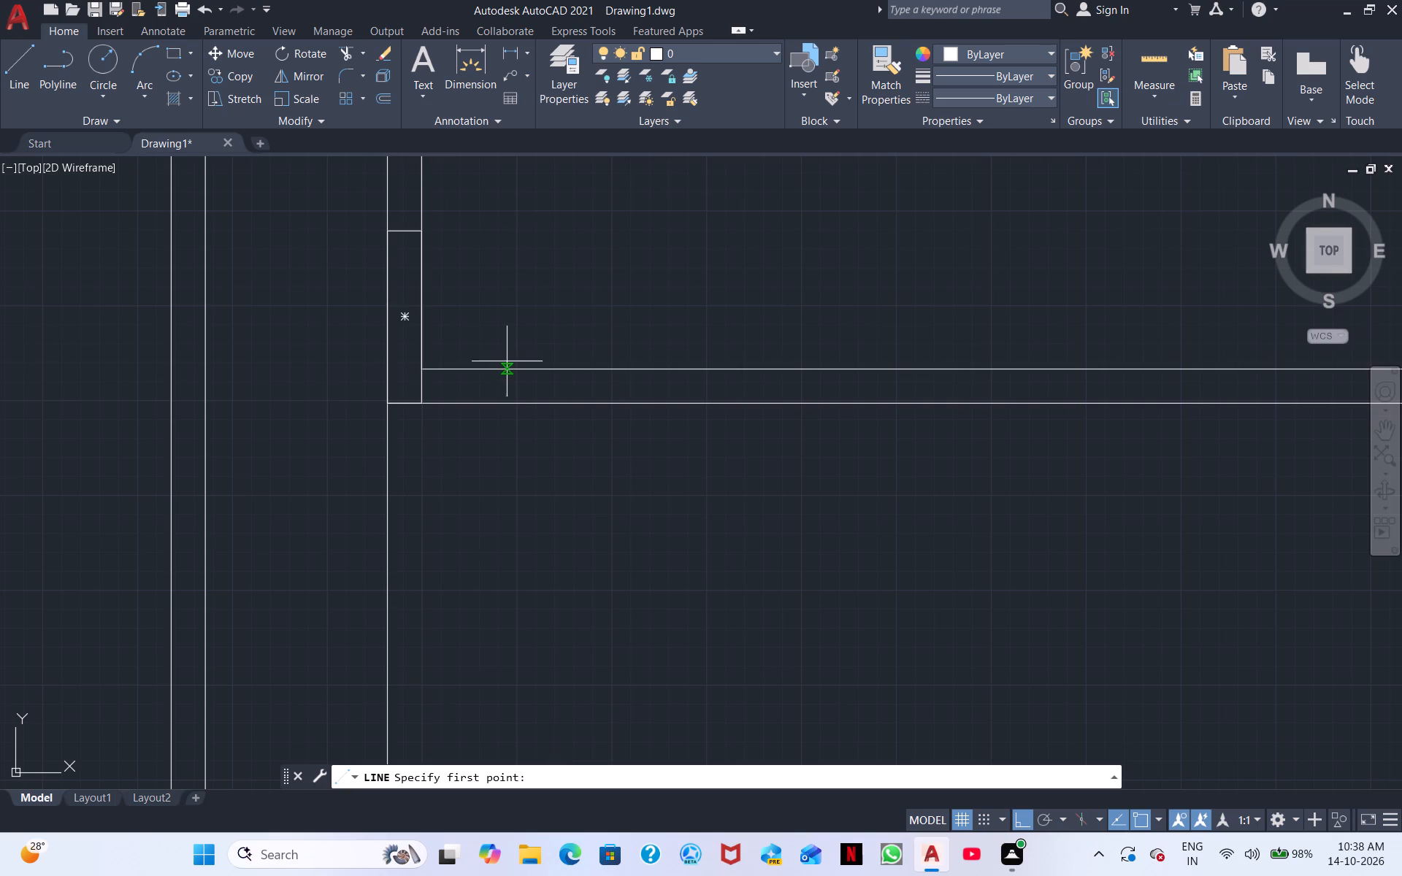
click(510, 368)
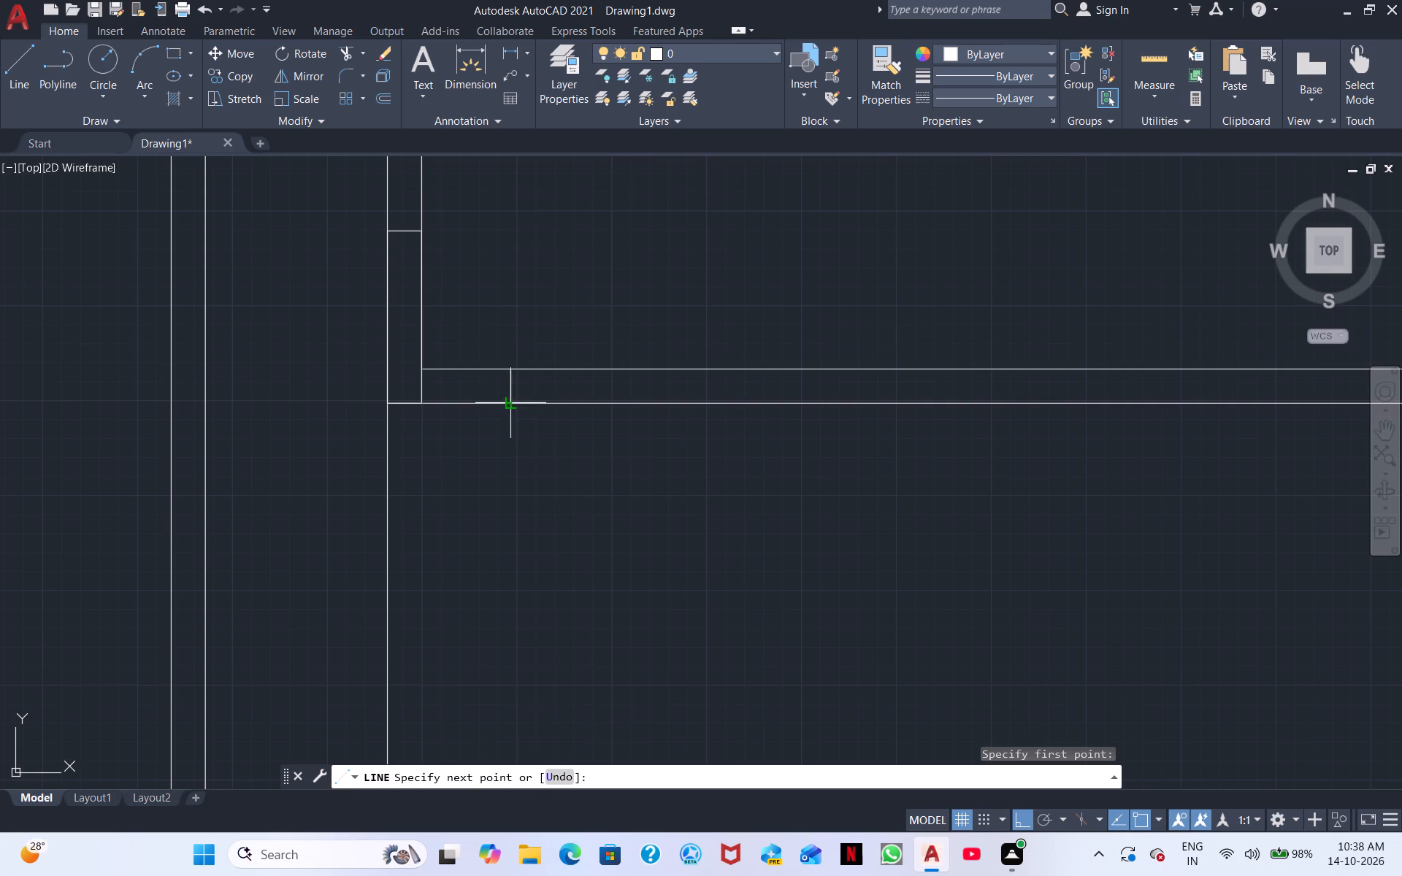
double_click(512, 395)
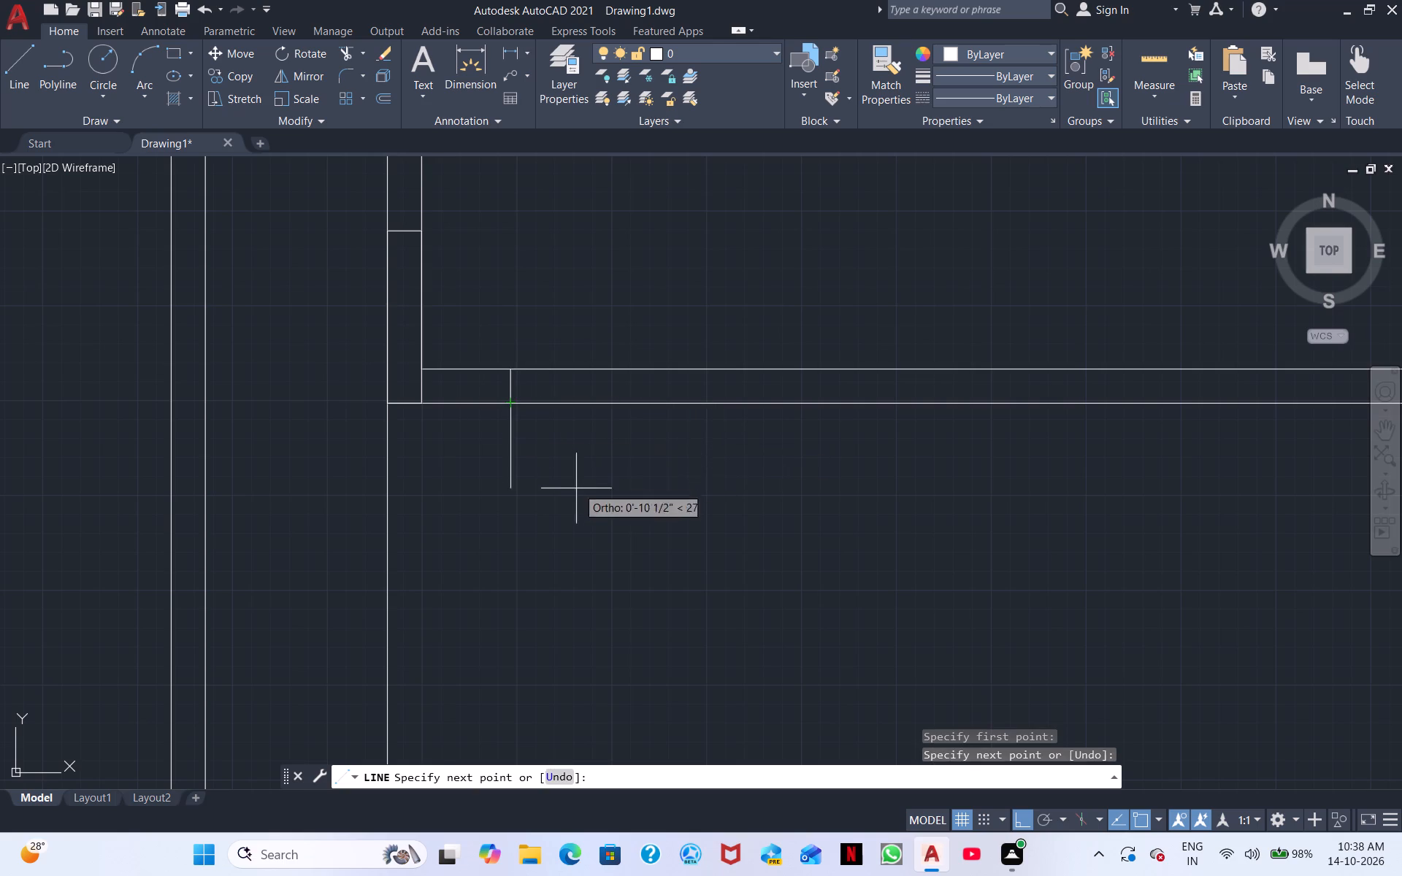
click(524, 436)
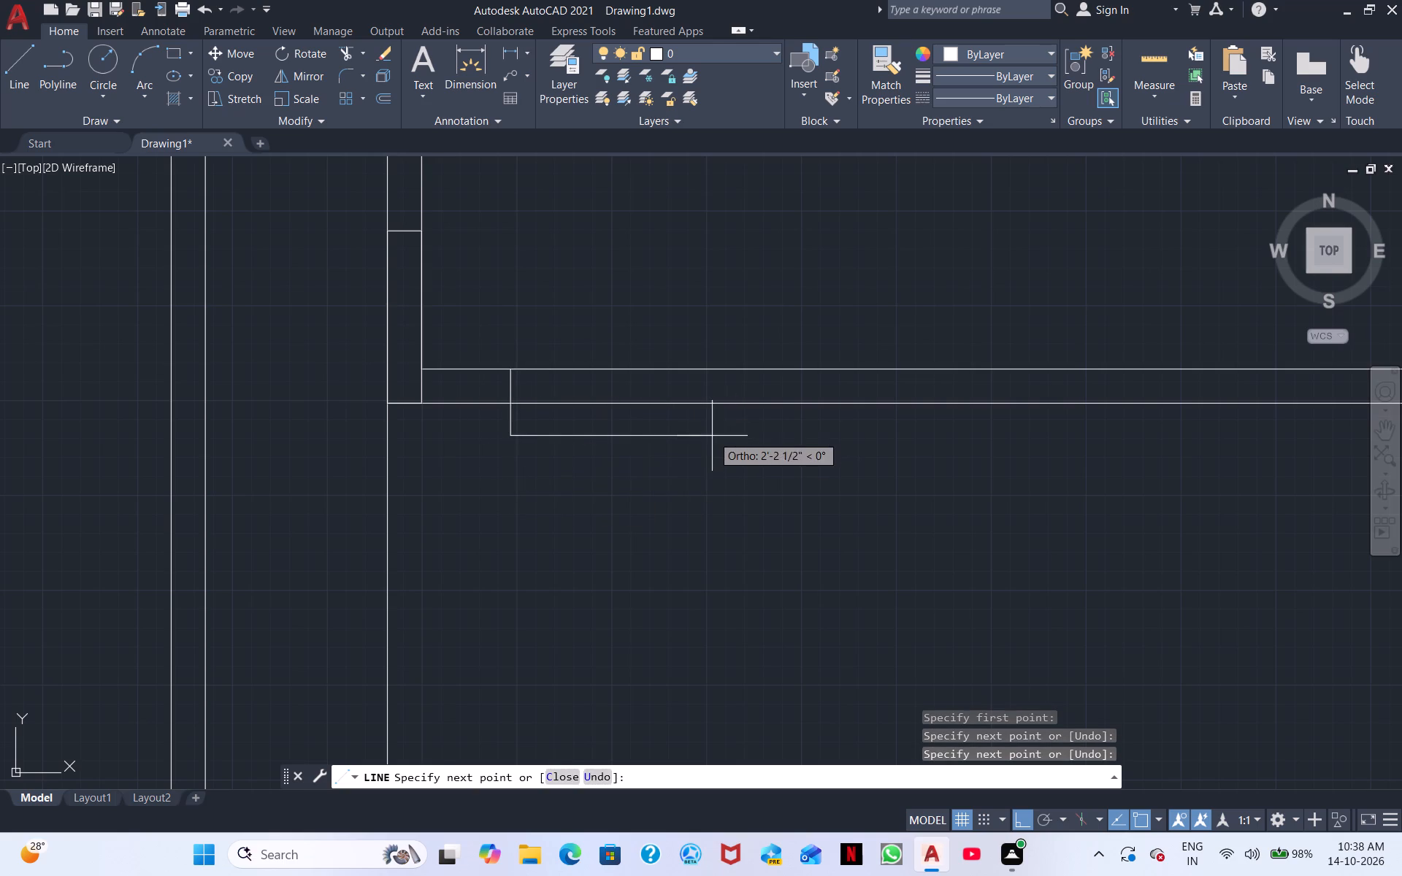
text(2')
key(Return)
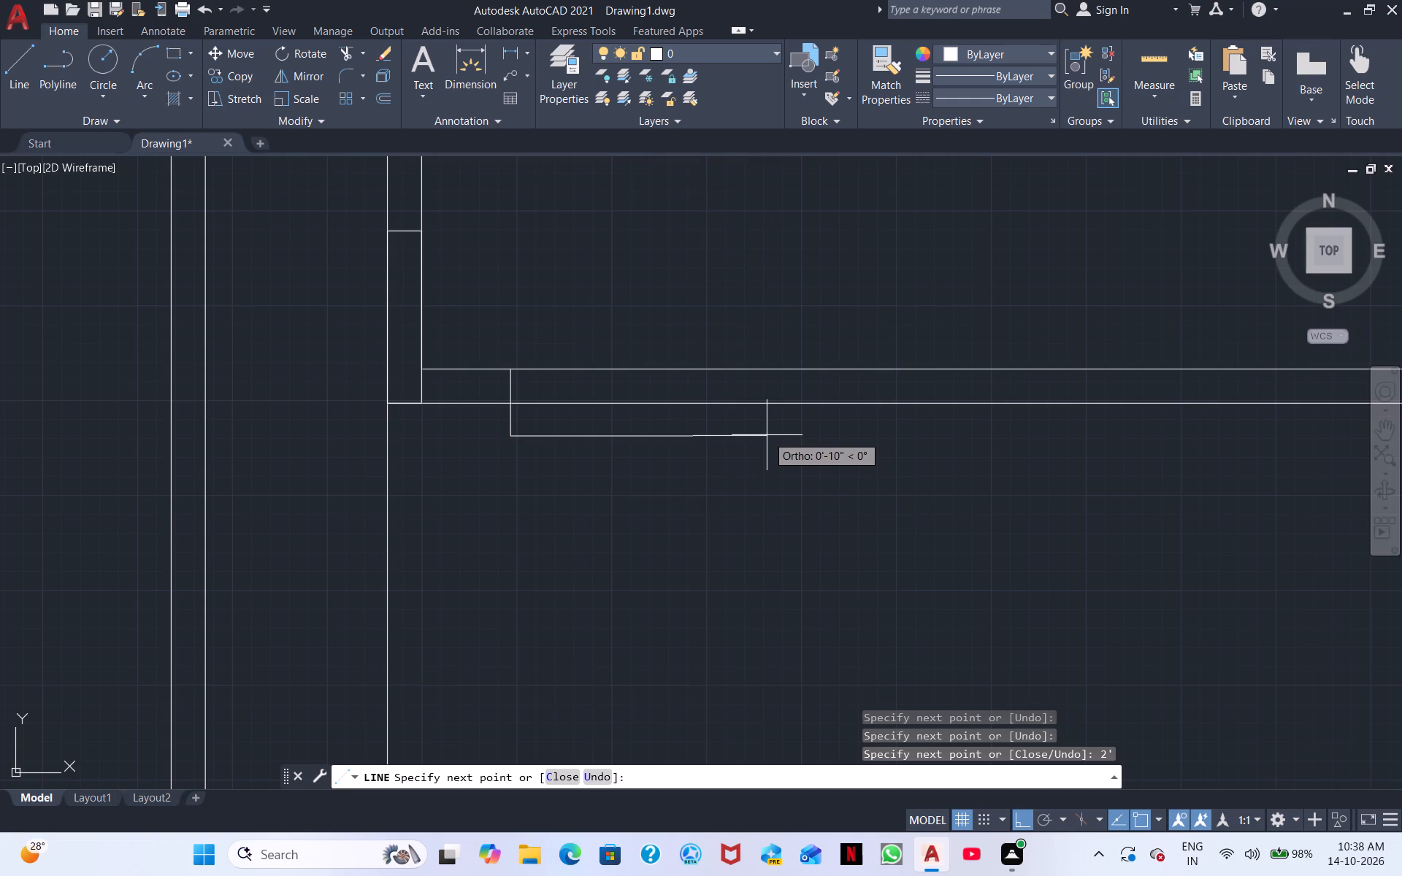
text(1')
key(Return)
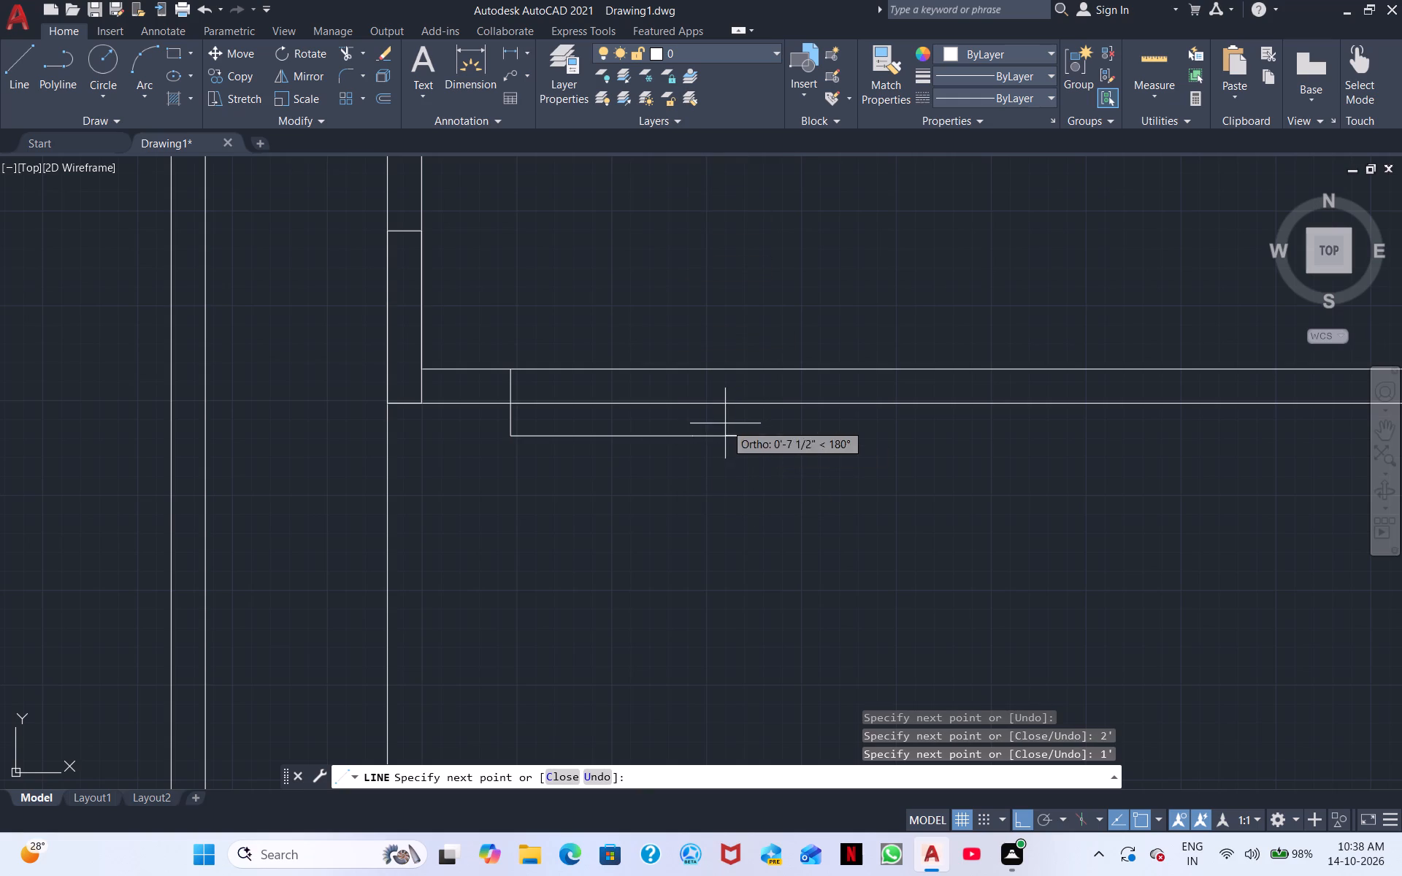
click(733, 347)
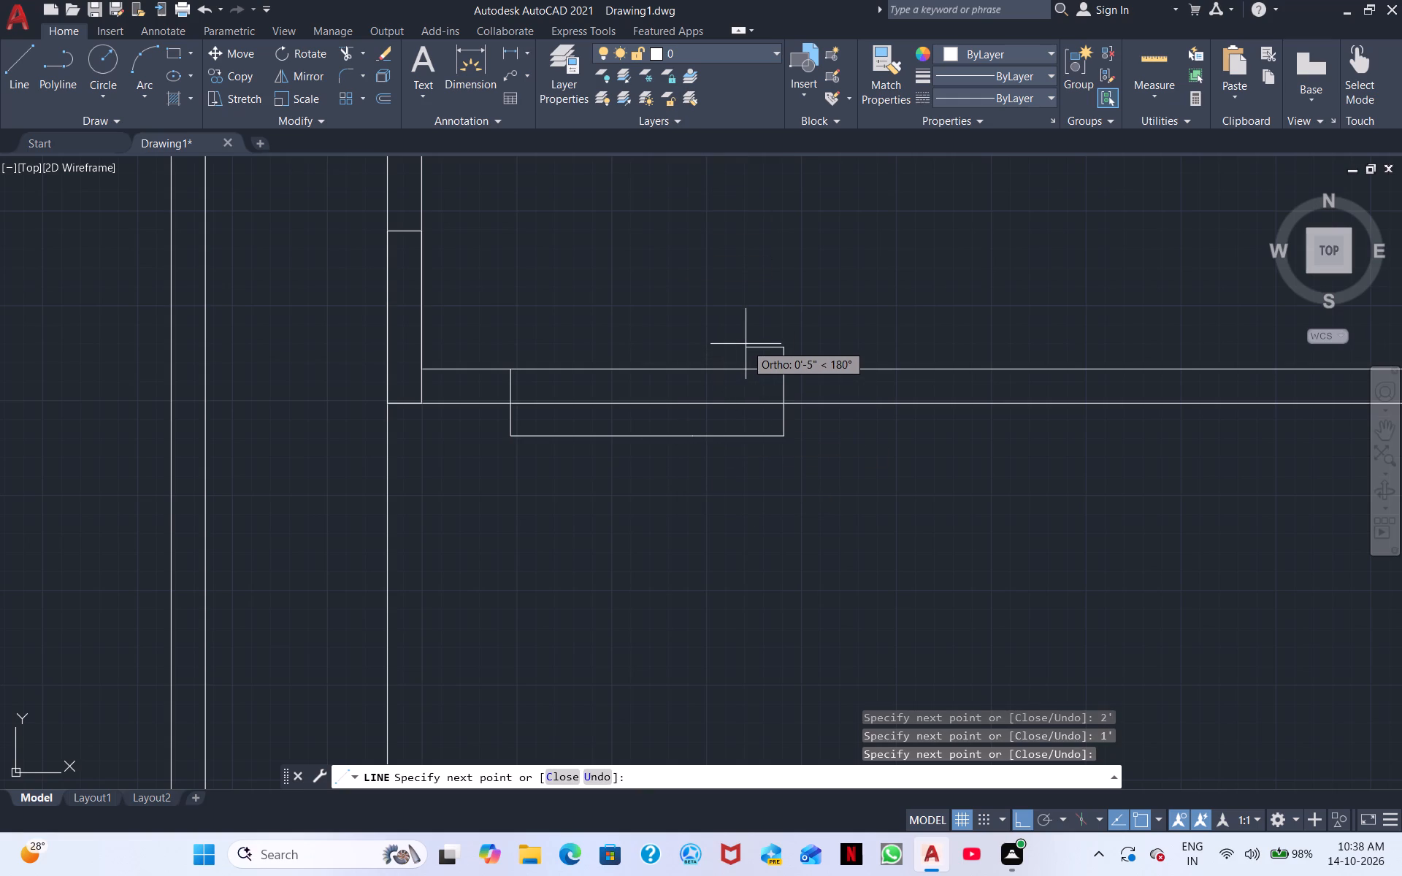
key(Escape)
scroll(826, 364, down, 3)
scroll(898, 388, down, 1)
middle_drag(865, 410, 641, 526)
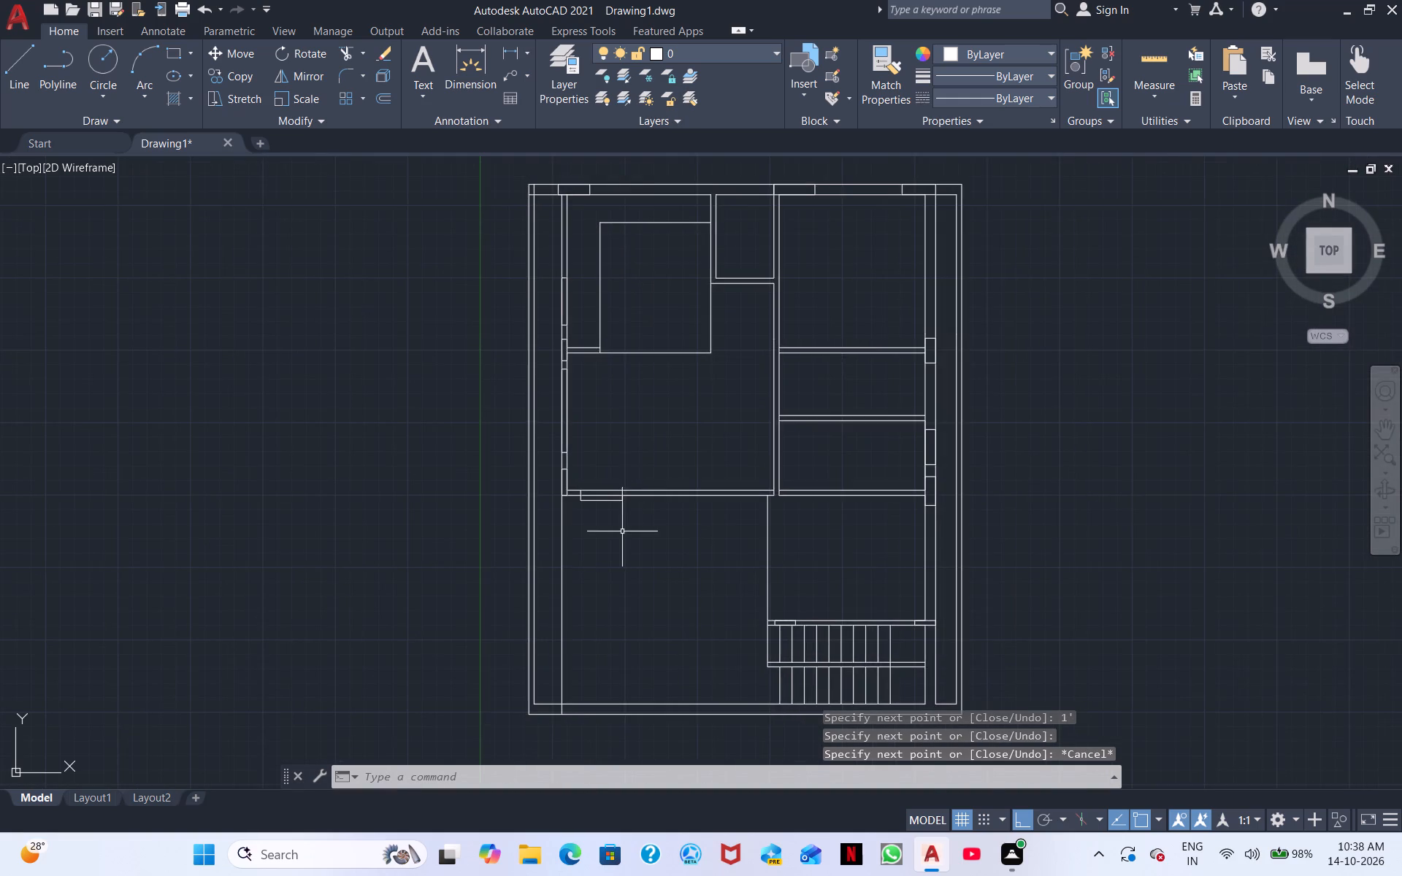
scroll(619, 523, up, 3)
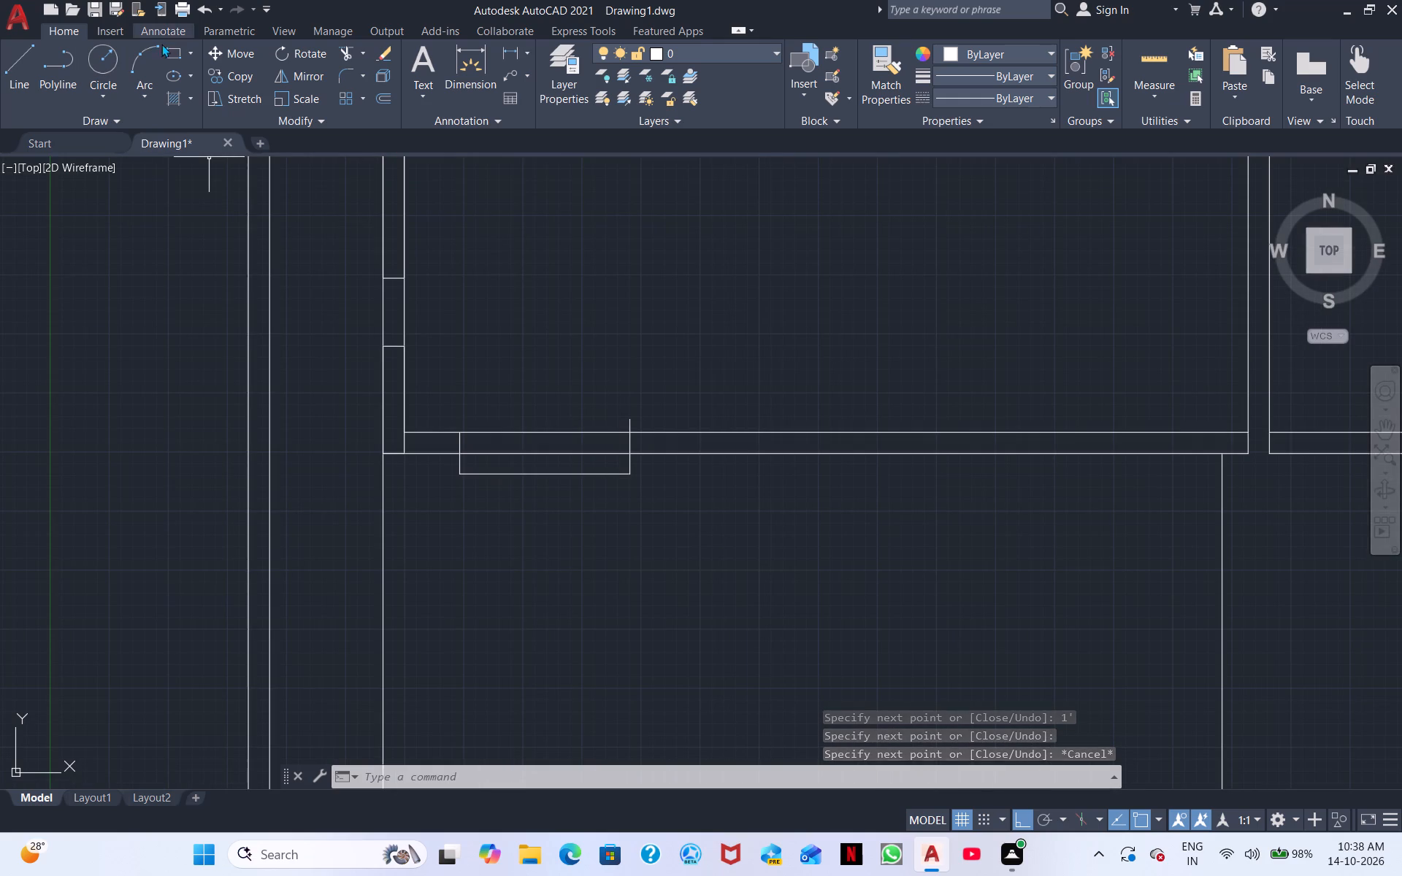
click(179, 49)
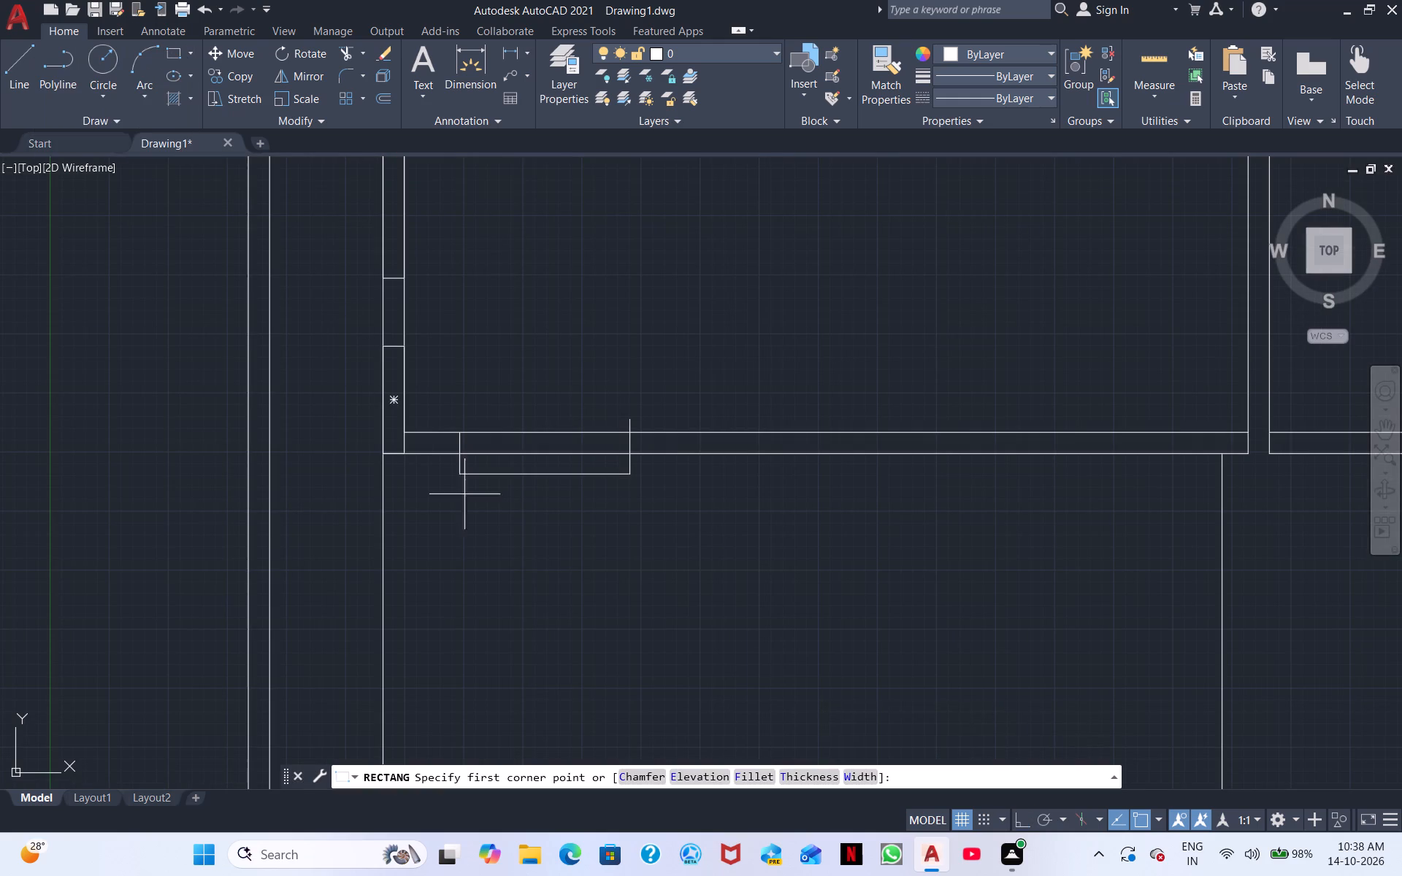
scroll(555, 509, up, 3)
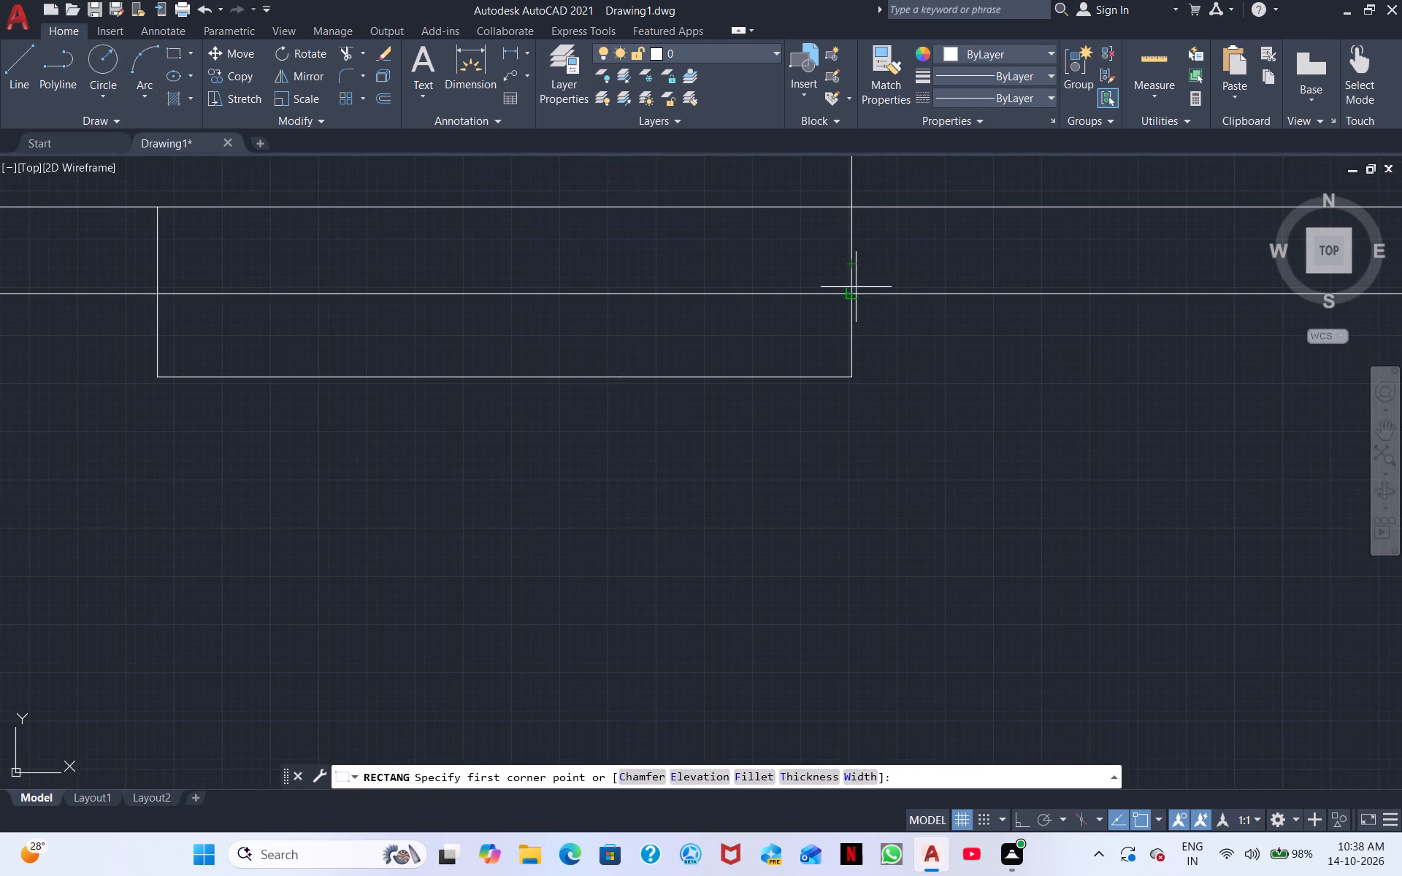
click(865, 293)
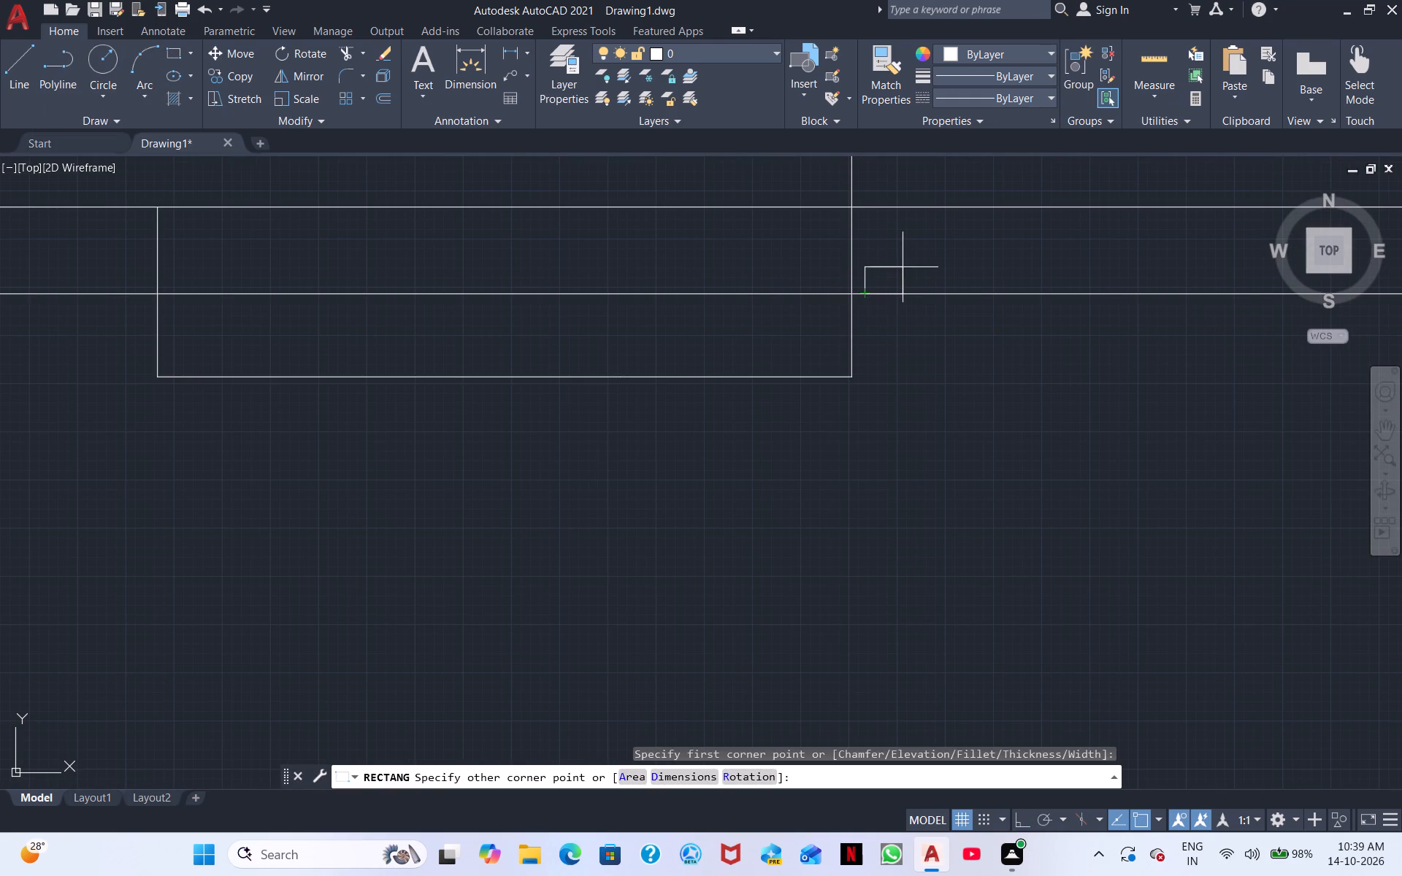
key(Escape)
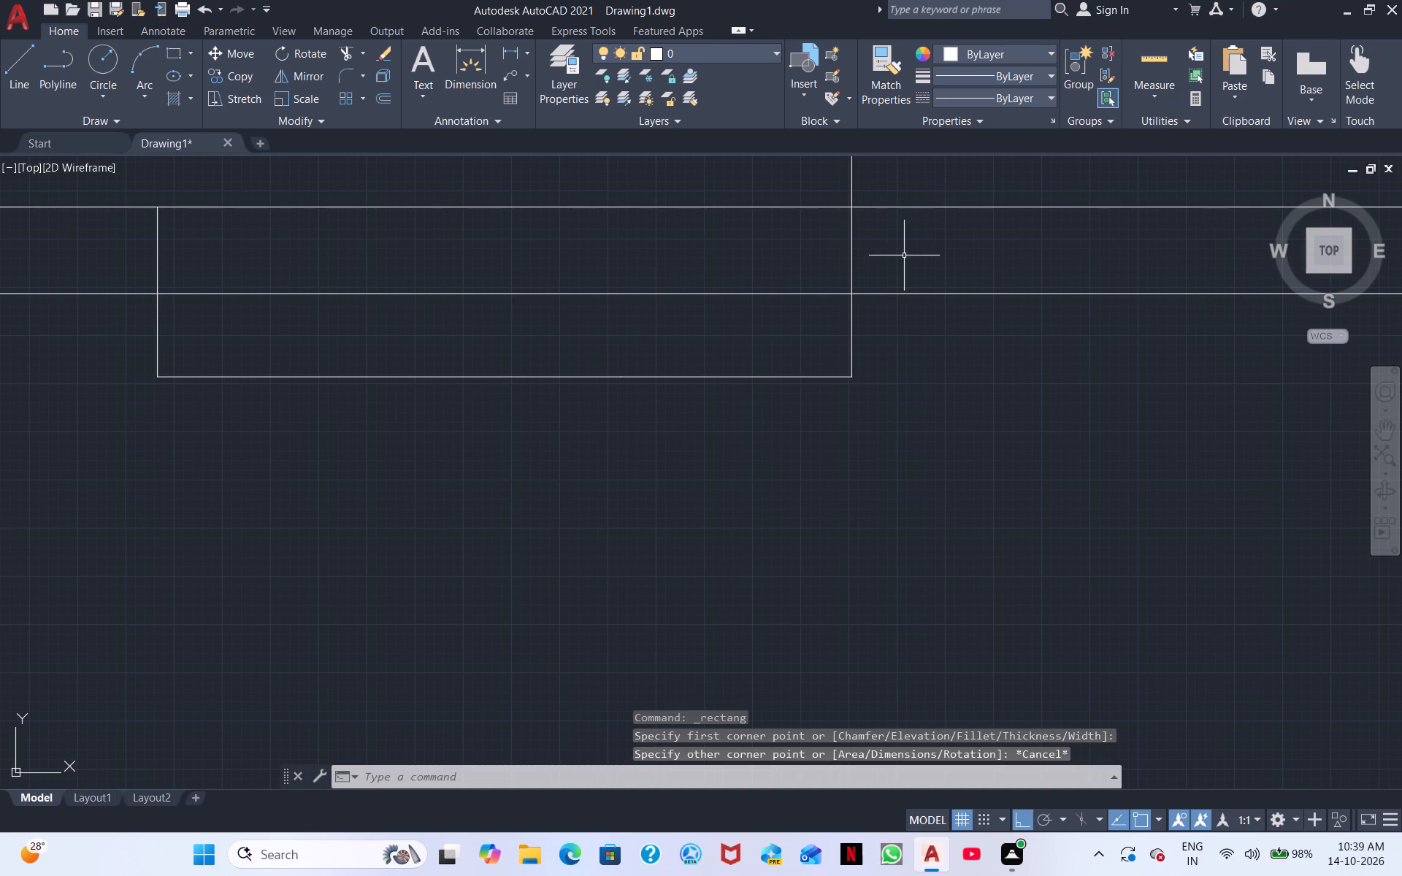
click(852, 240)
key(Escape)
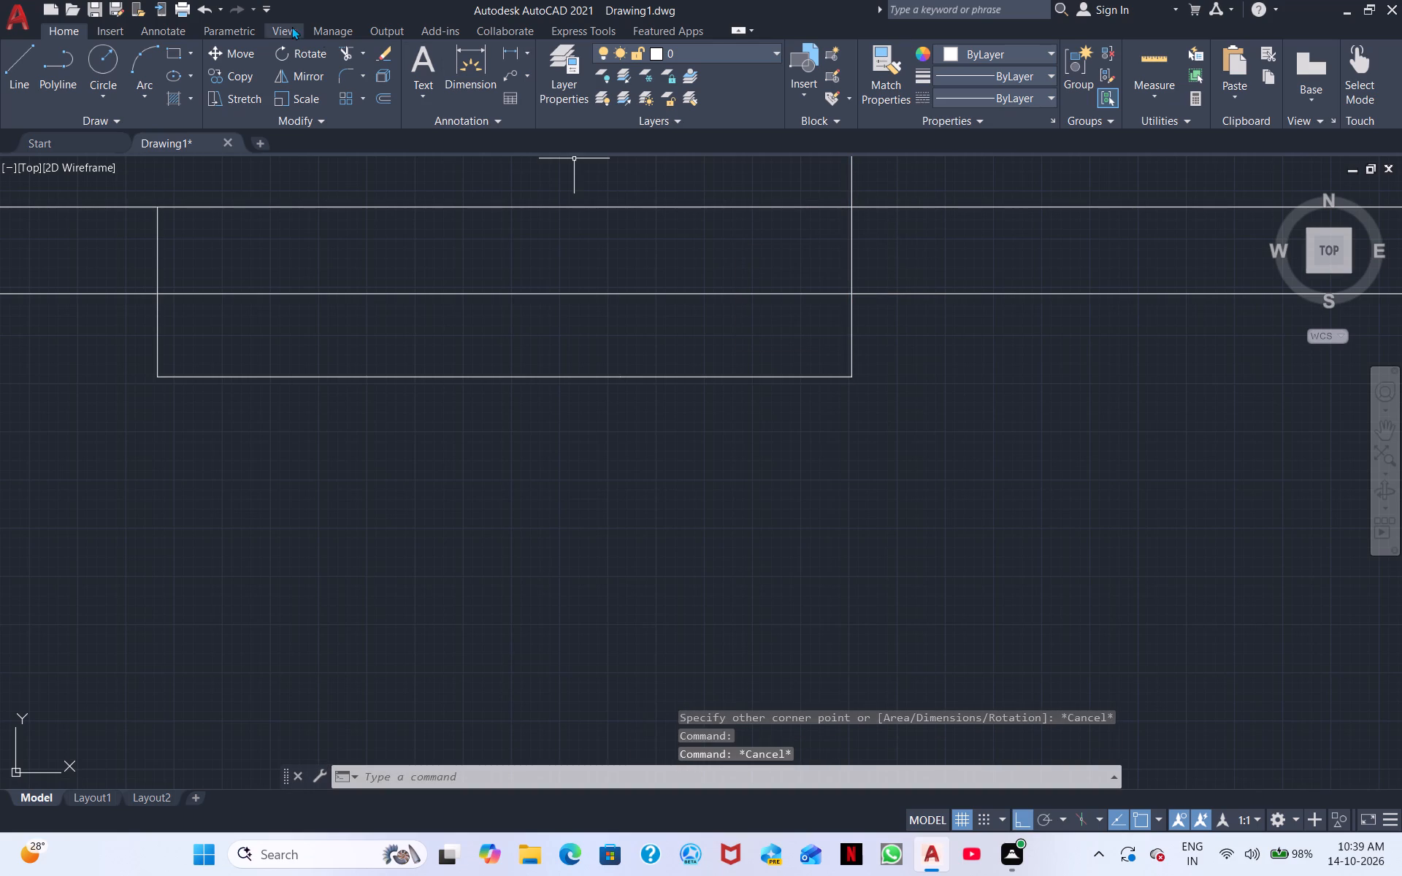
Trim the outline's east vertical line within the south wall's thickness and remove its stub north of the wall.
click(339, 51)
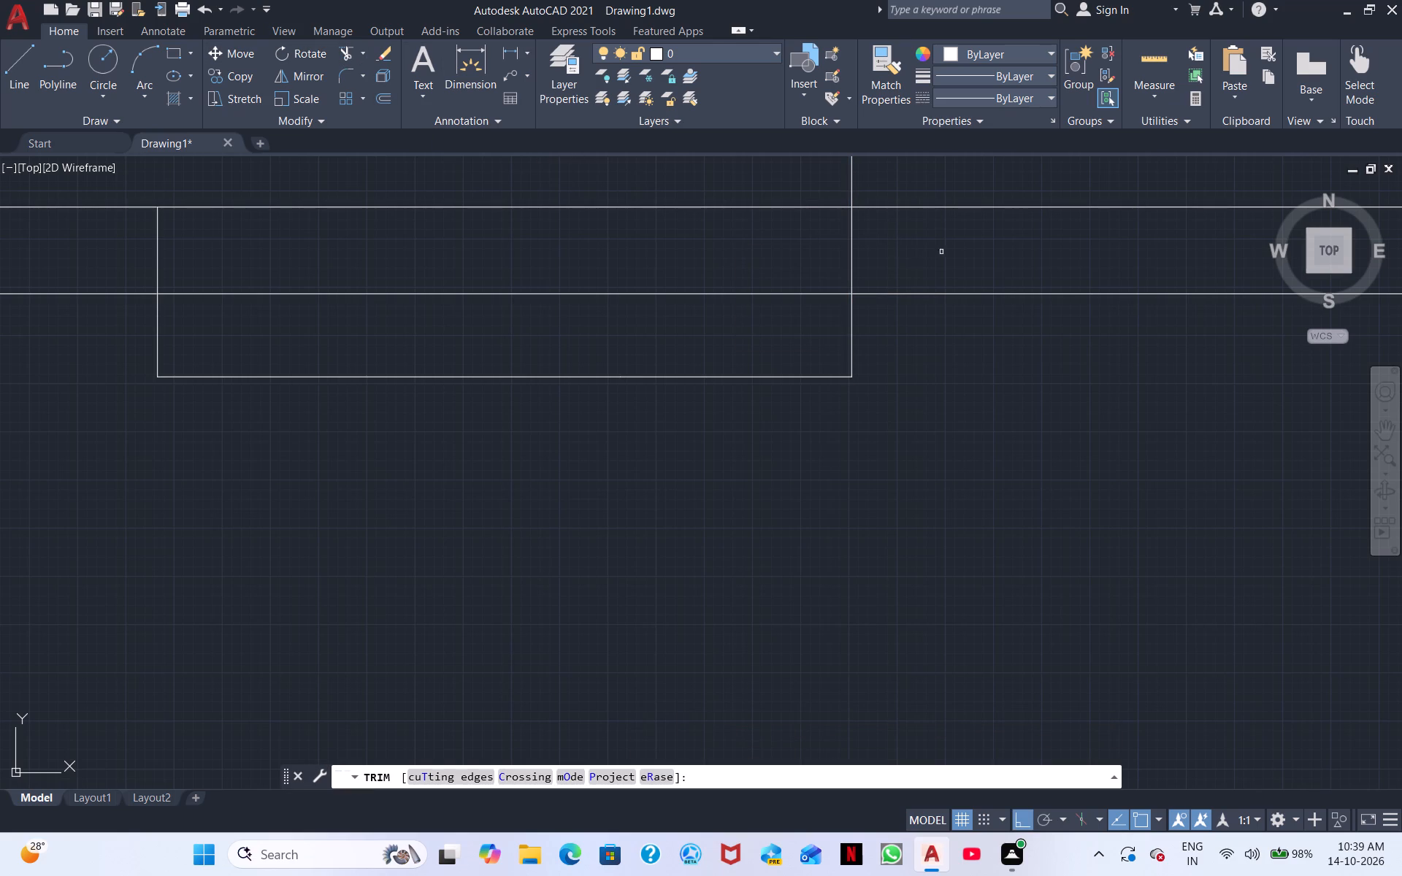
click(854, 243)
scroll(840, 244, down, 1)
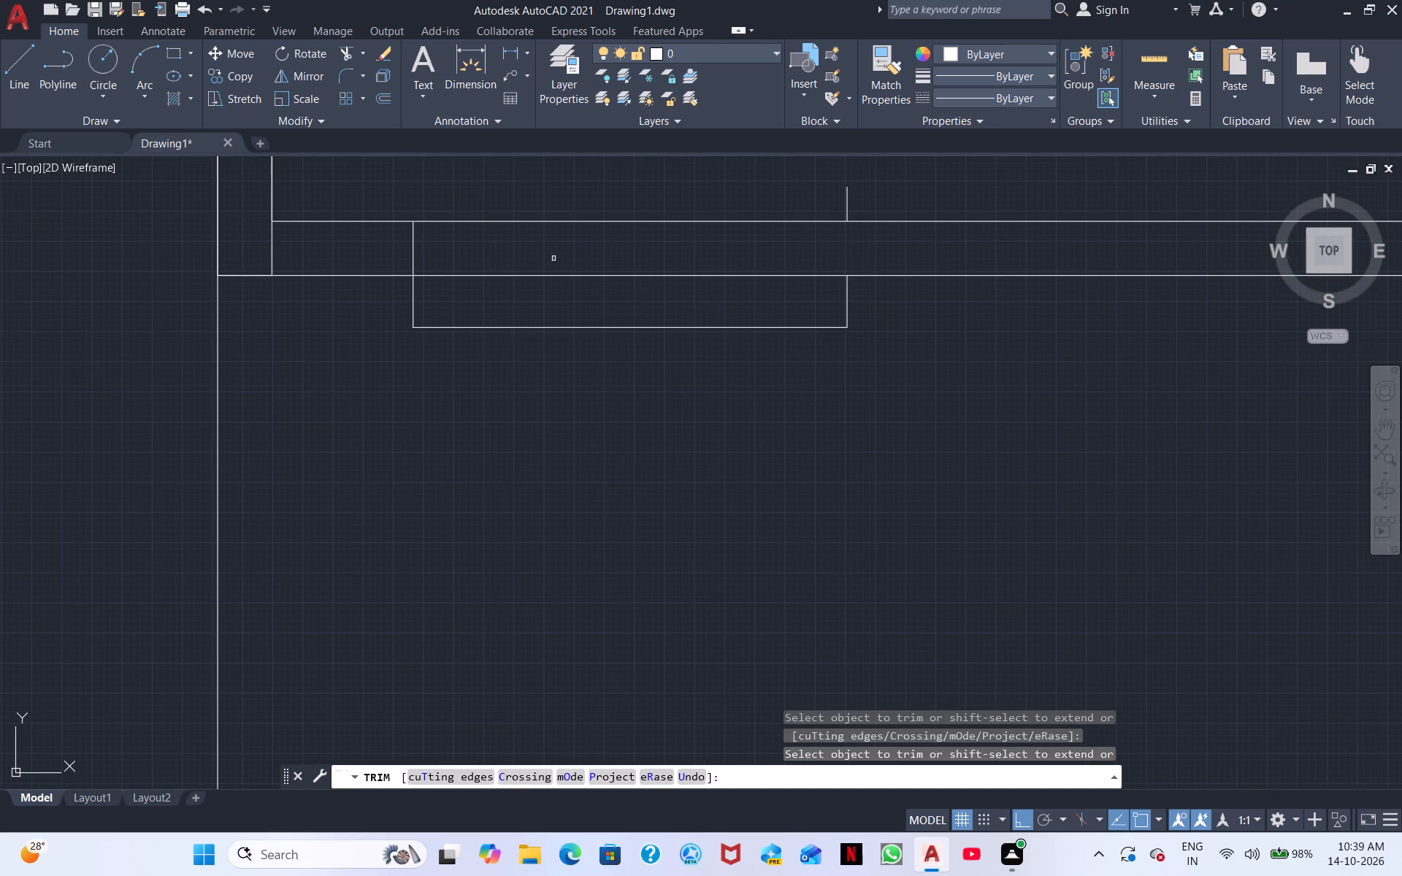
click(848, 204)
Draw a short rectangle across the south wall's thickness, starting at the east end of the projecting outline.
click(177, 57)
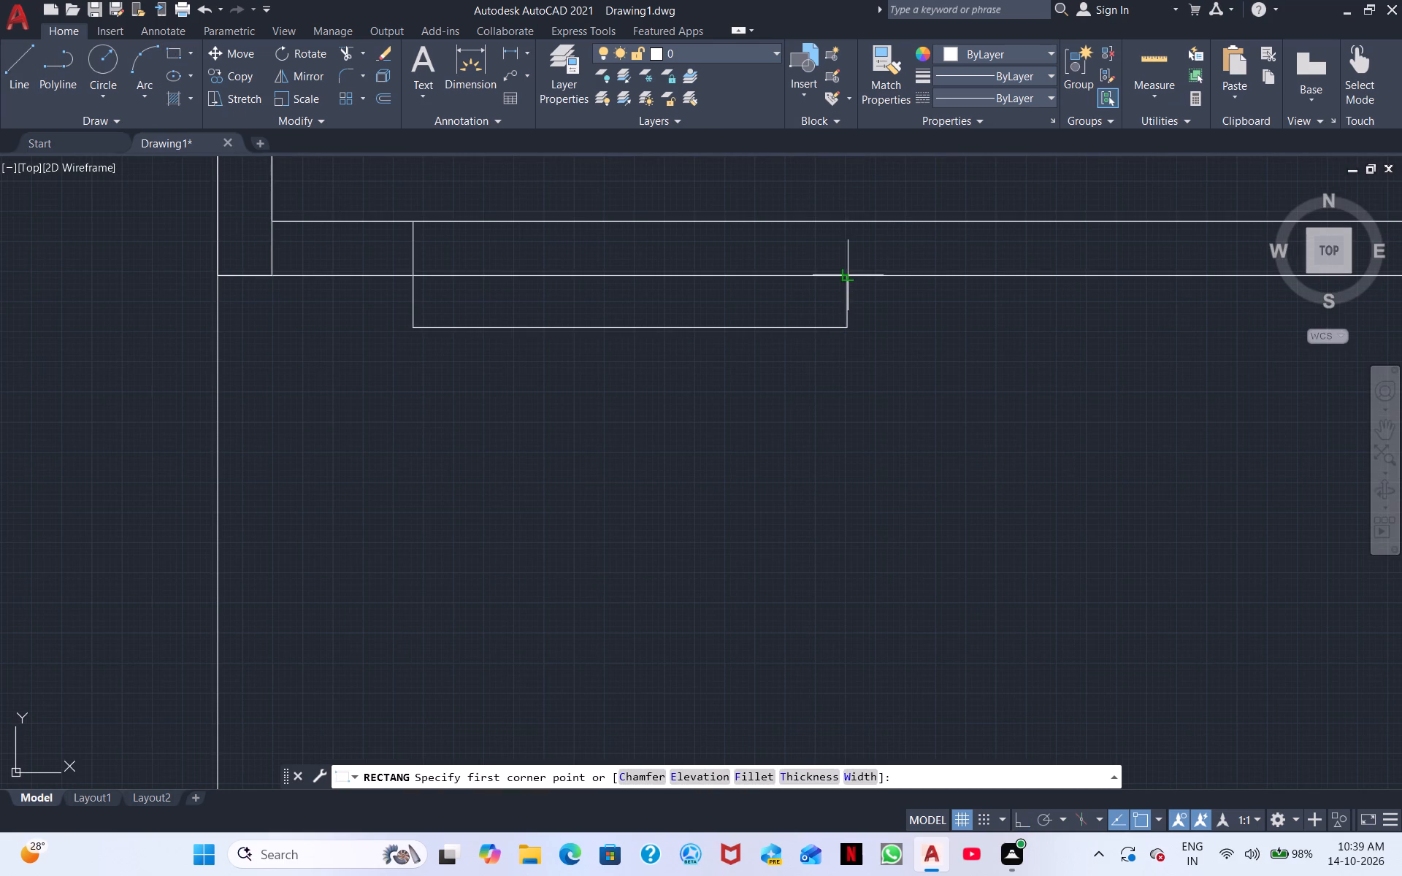
click(844, 277)
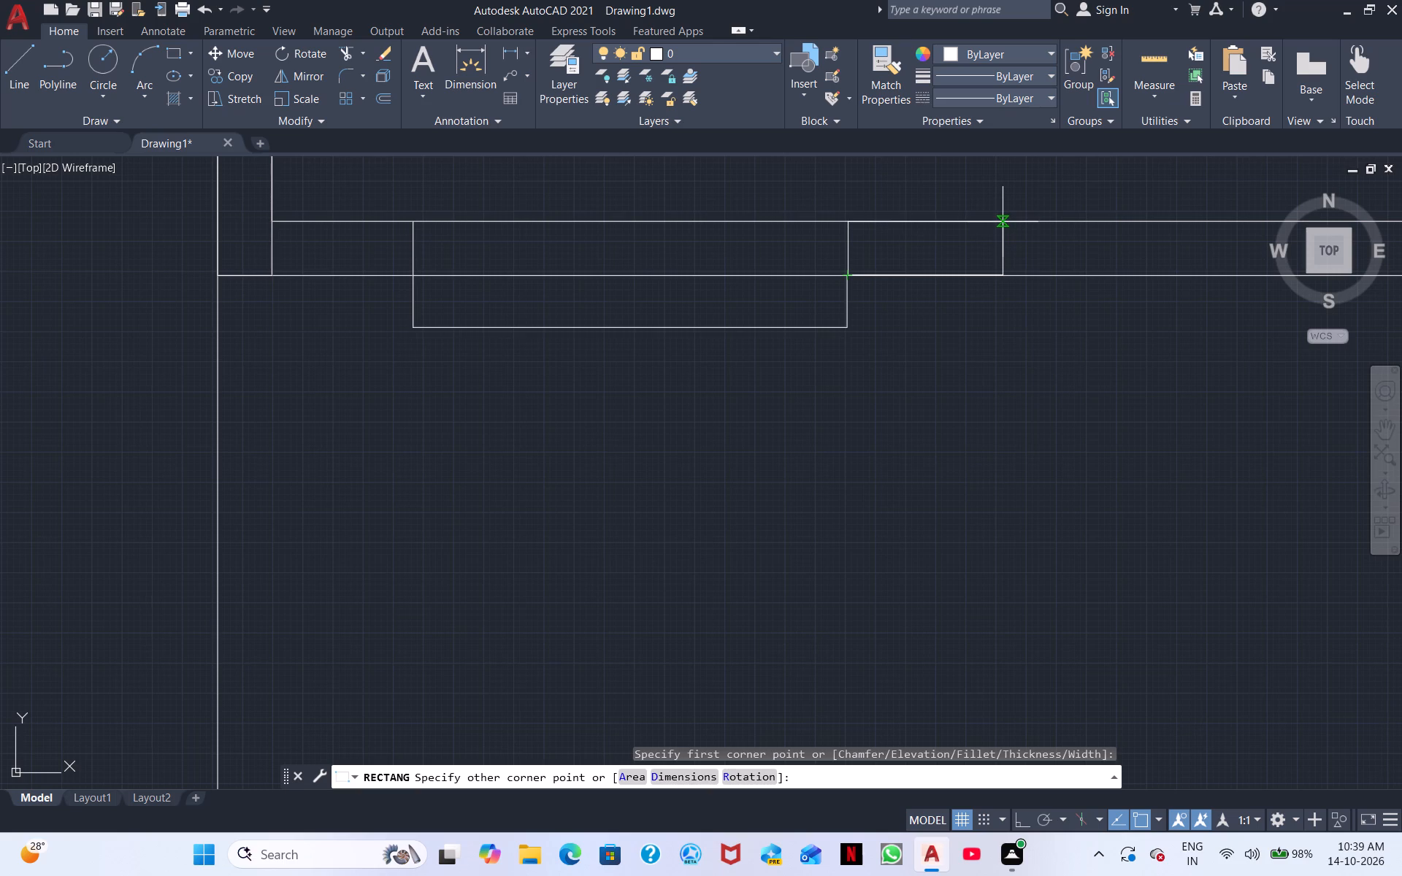
click(1003, 222)
Draw a long rectangle within the south wall's thickness, from a short gap east of the short rectangle to near the central wall.
key(space)
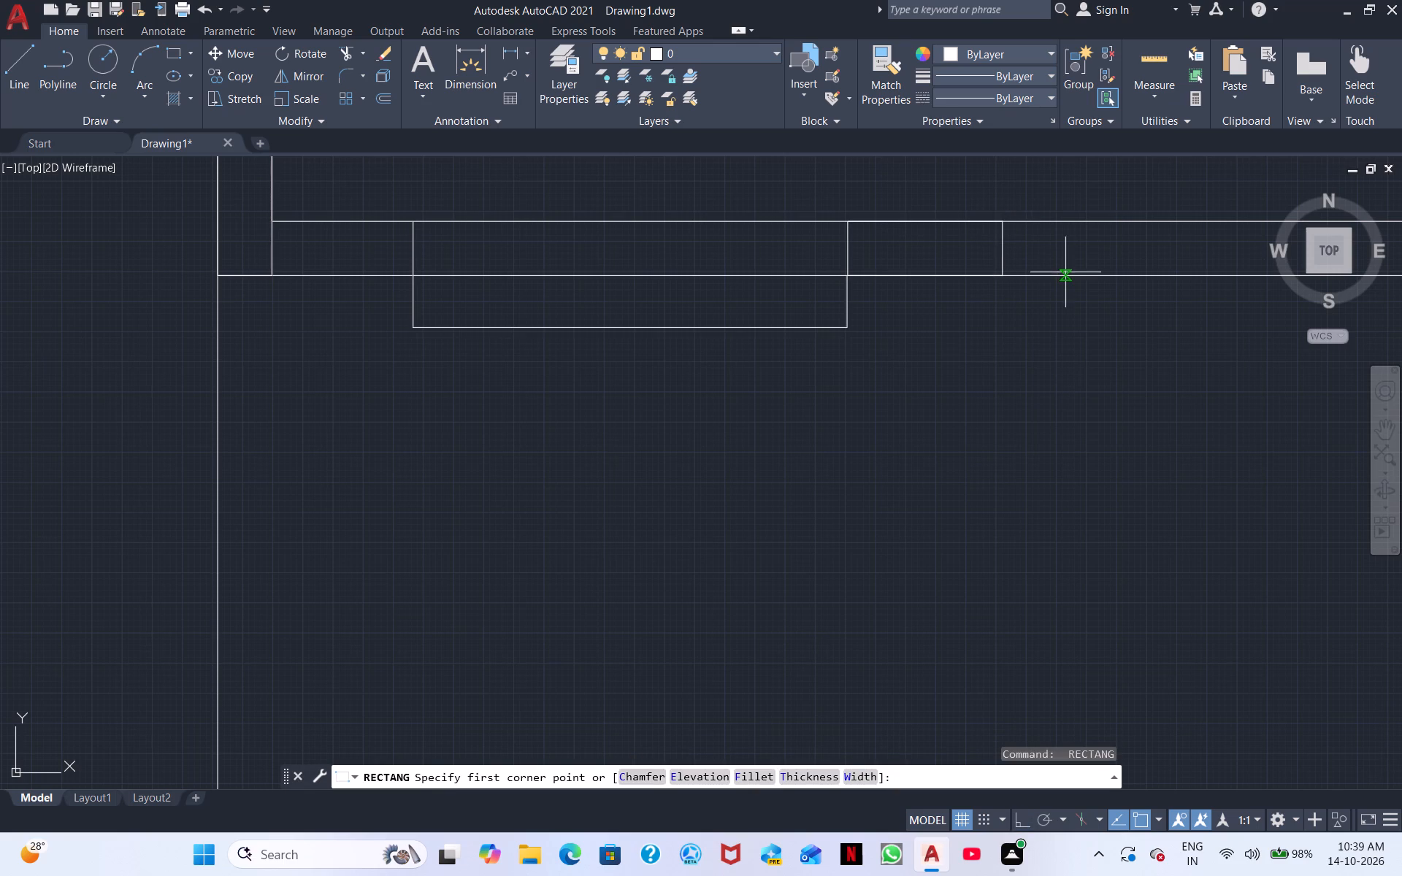
middle_drag(1072, 296, 794, 405)
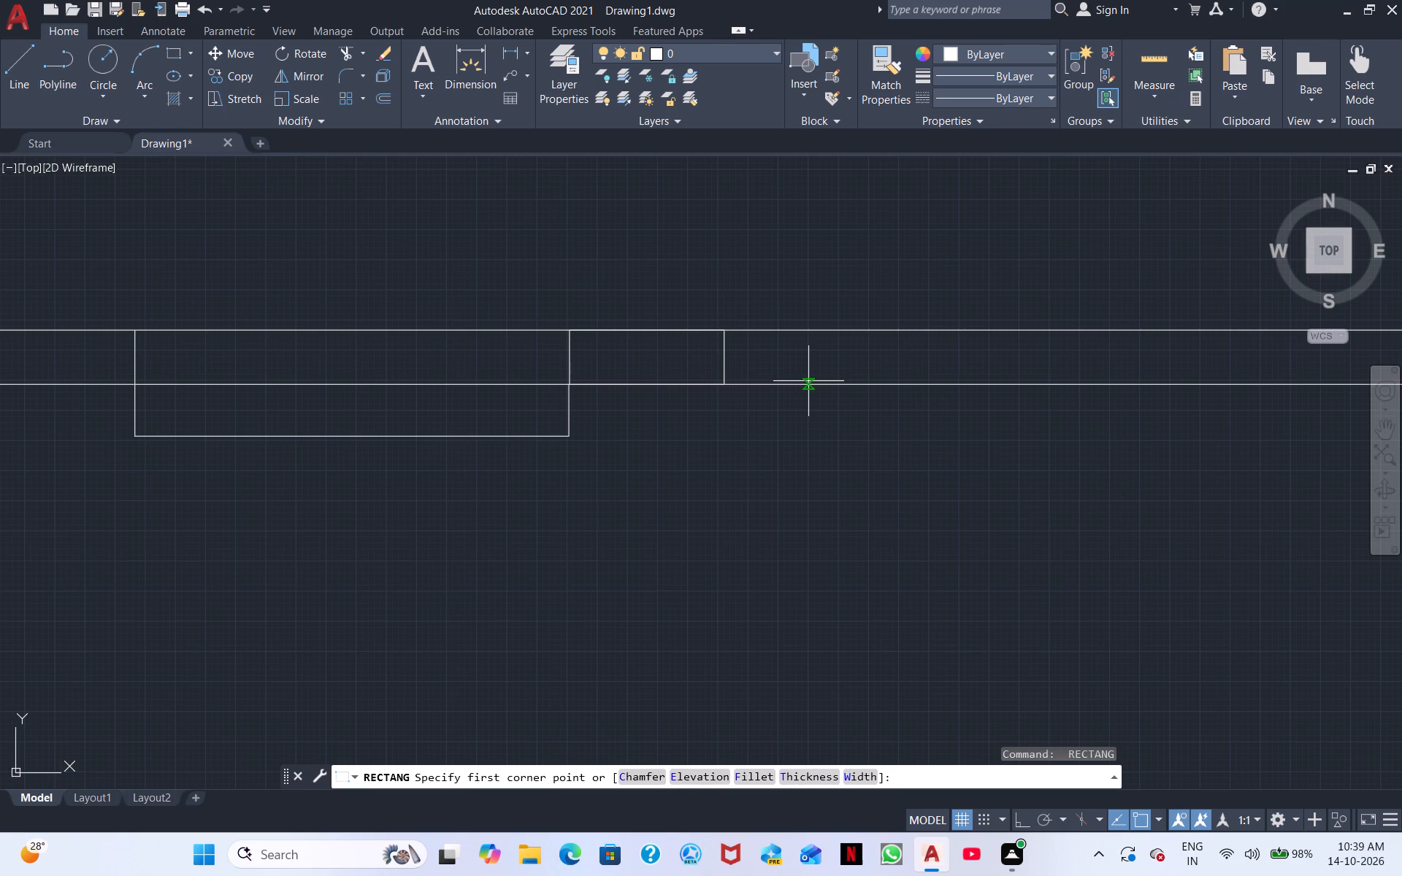
click(808, 383)
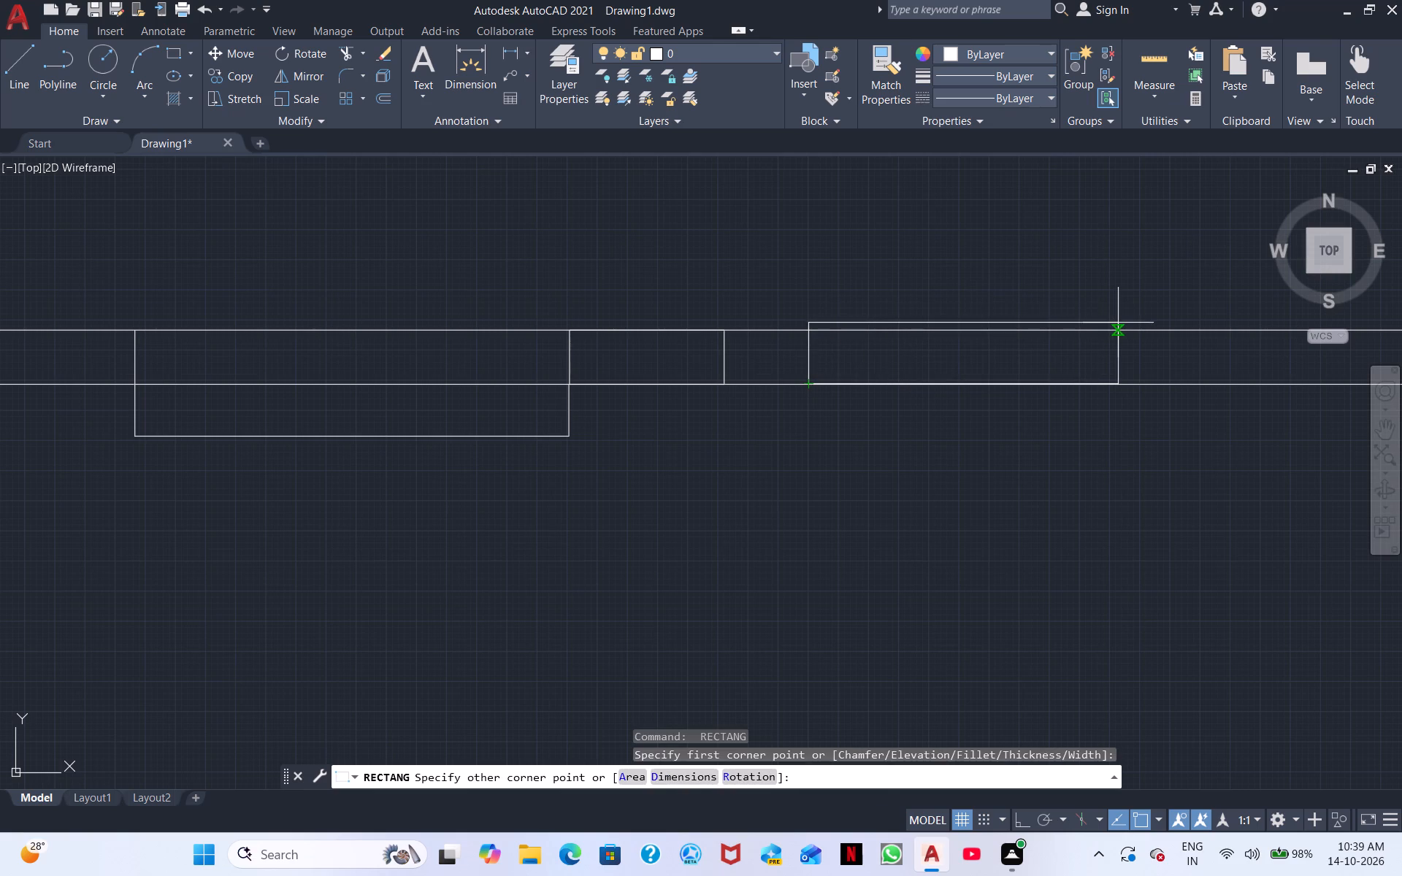
middle_drag(1138, 334, 1019, 366)
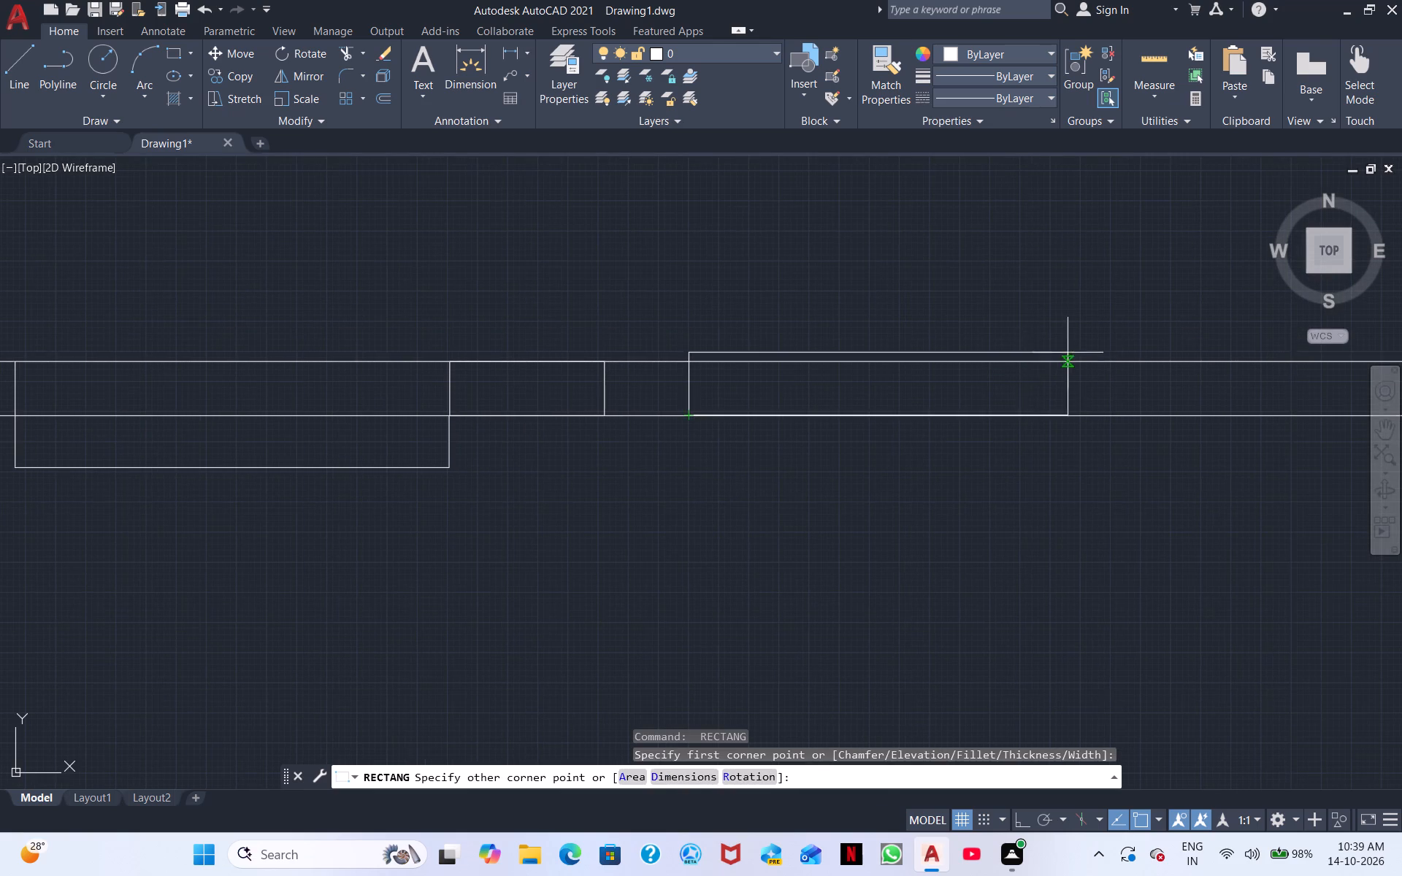
scroll(1068, 350, down, 3)
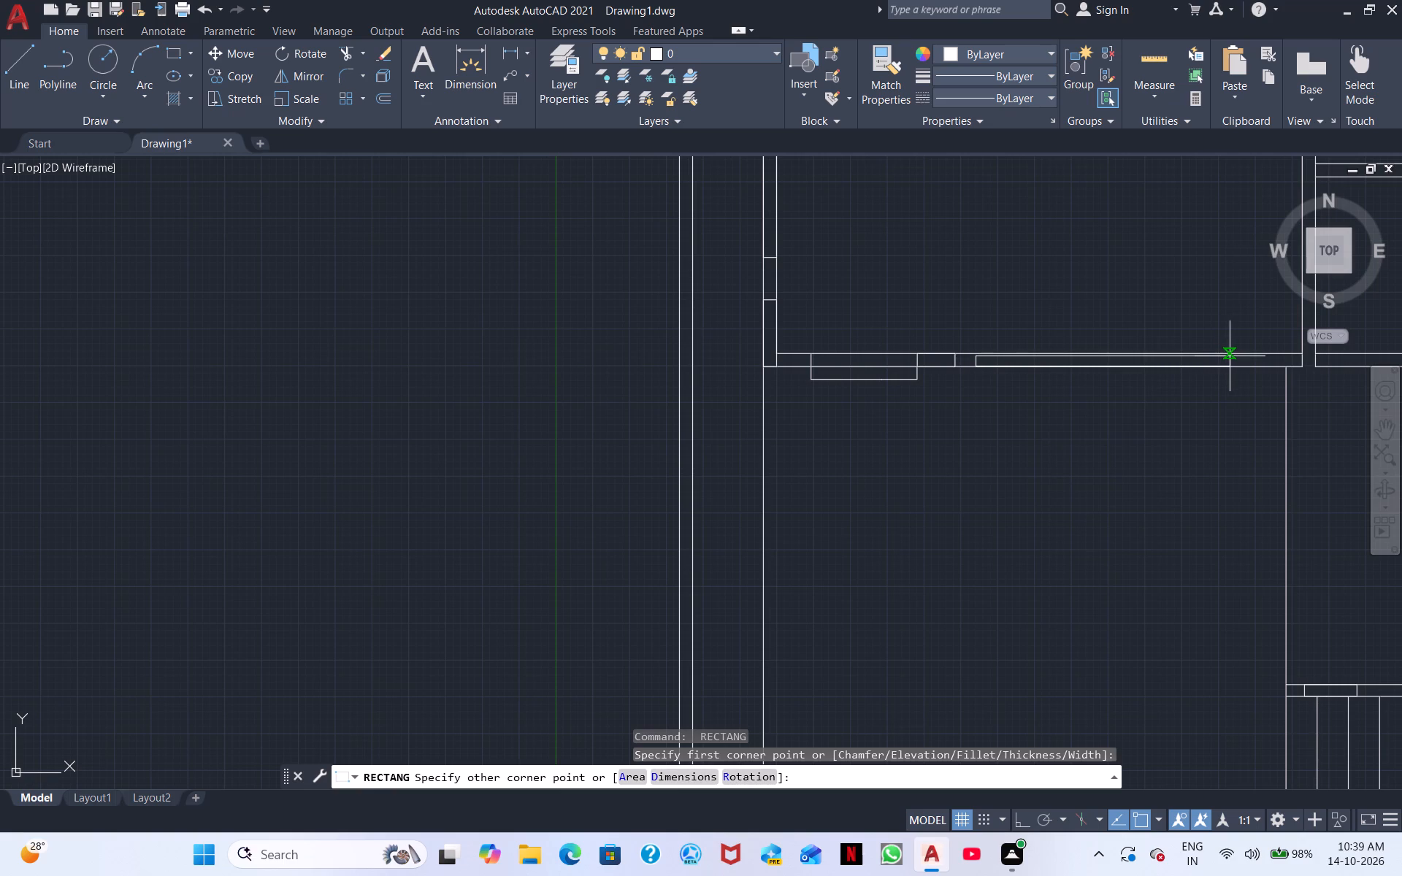
scroll(1230, 356, up, 2)
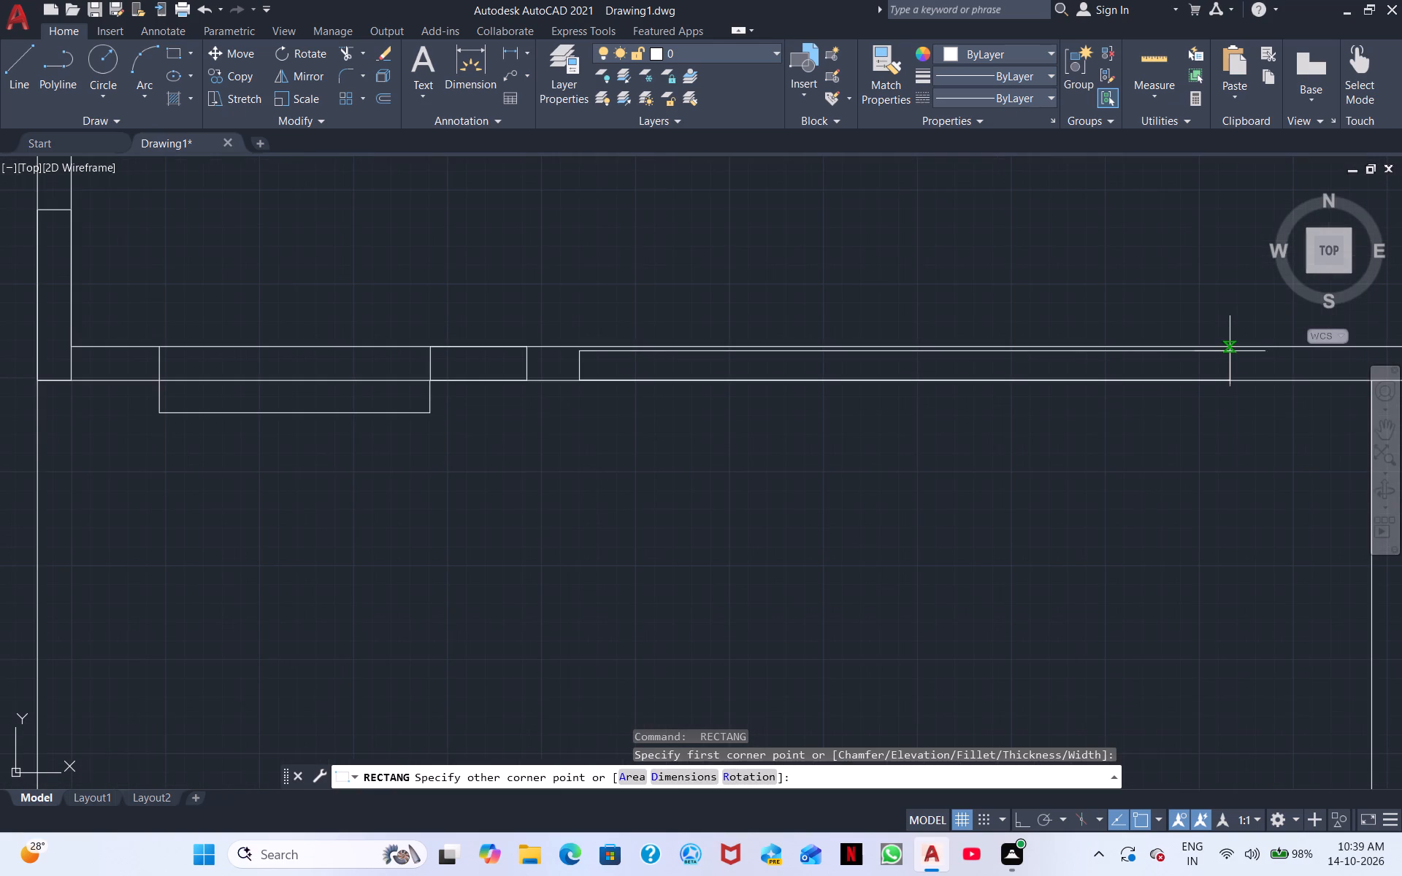
click(1230, 347)
scroll(1235, 429, down, 2)
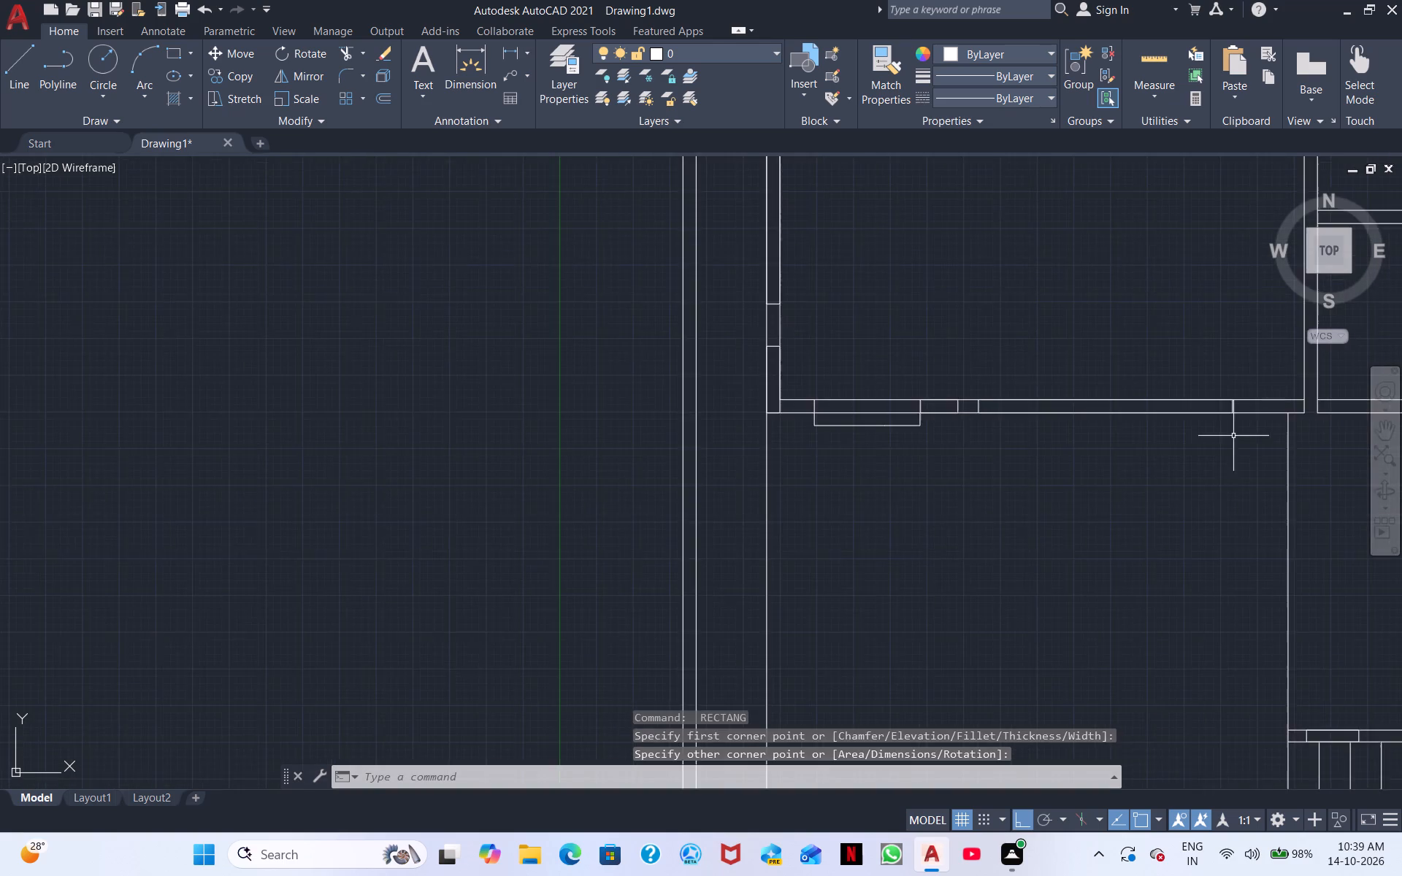
Draw an upright rectangle within the northeast room's east wall, a short distance north of the partition junction rectangle.
middle_drag(1137, 499, 749, 675)
middle_drag(821, 493, 711, 652)
scroll(711, 652, down, 1)
middle_drag(735, 556, 700, 598)
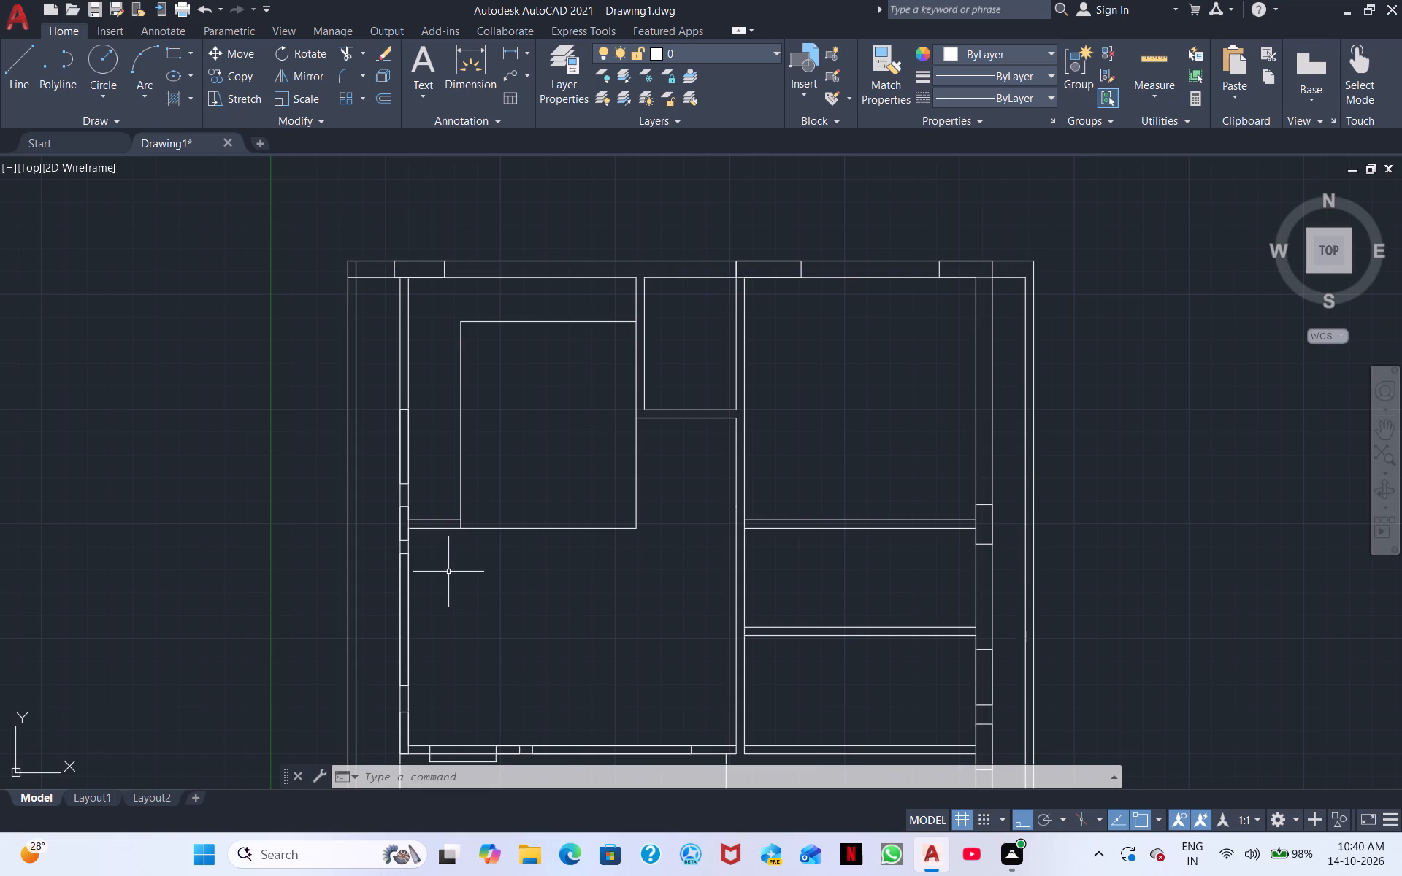
middle_drag(502, 572, 388, 535)
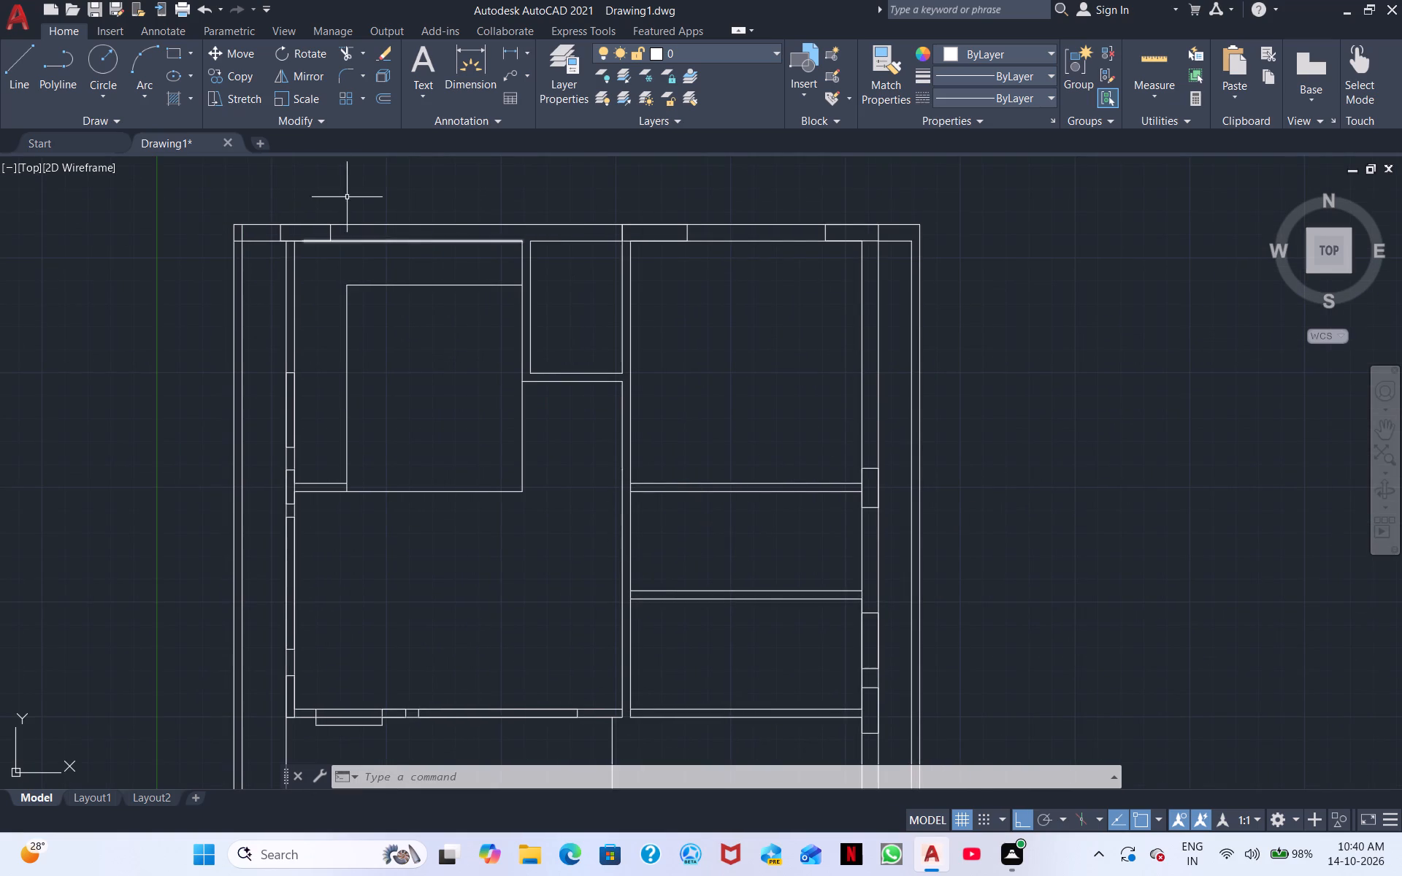
click(166, 47)
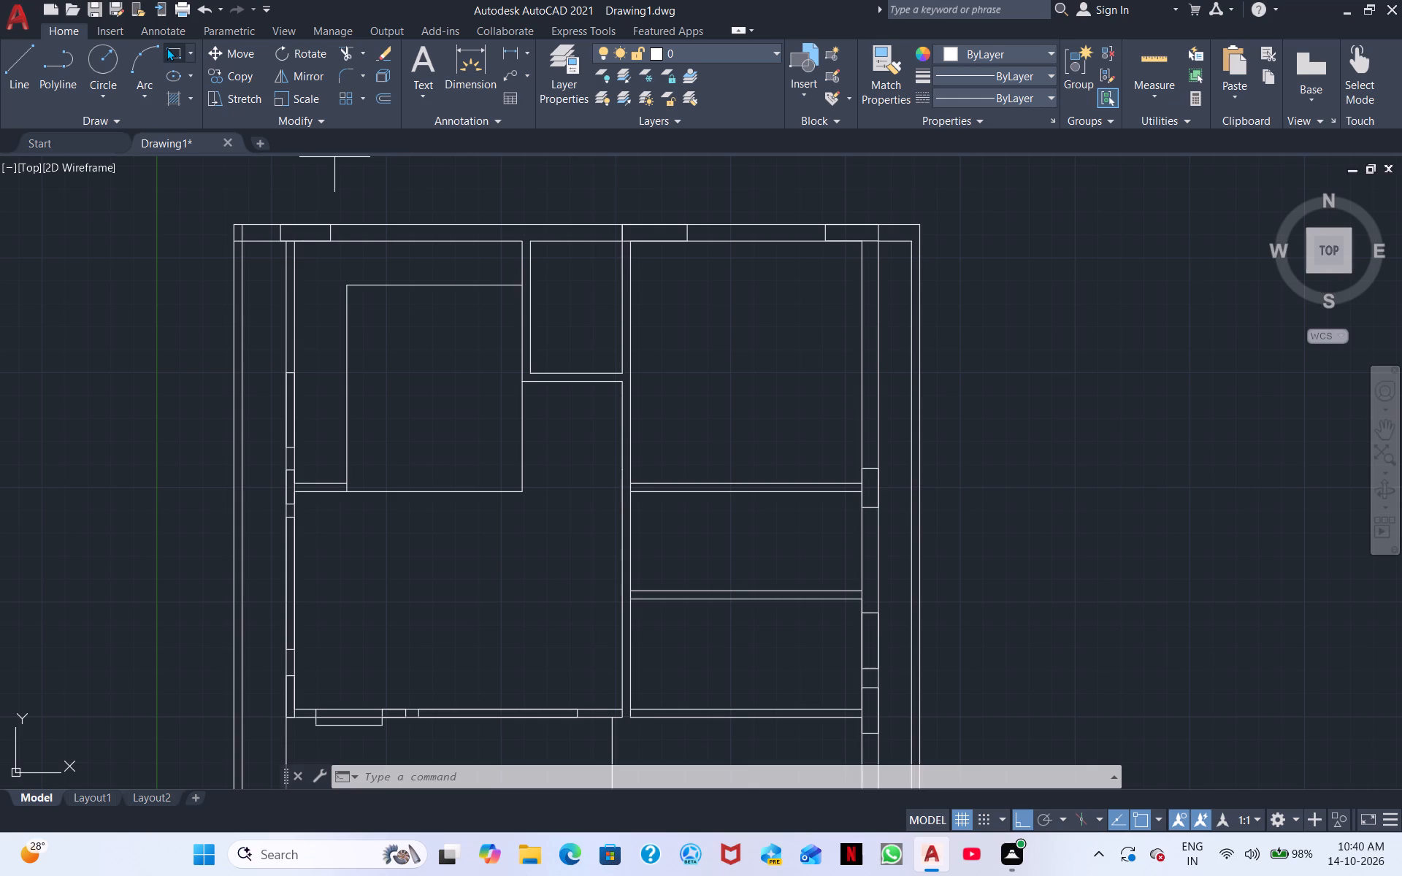
scroll(859, 445, up, 2)
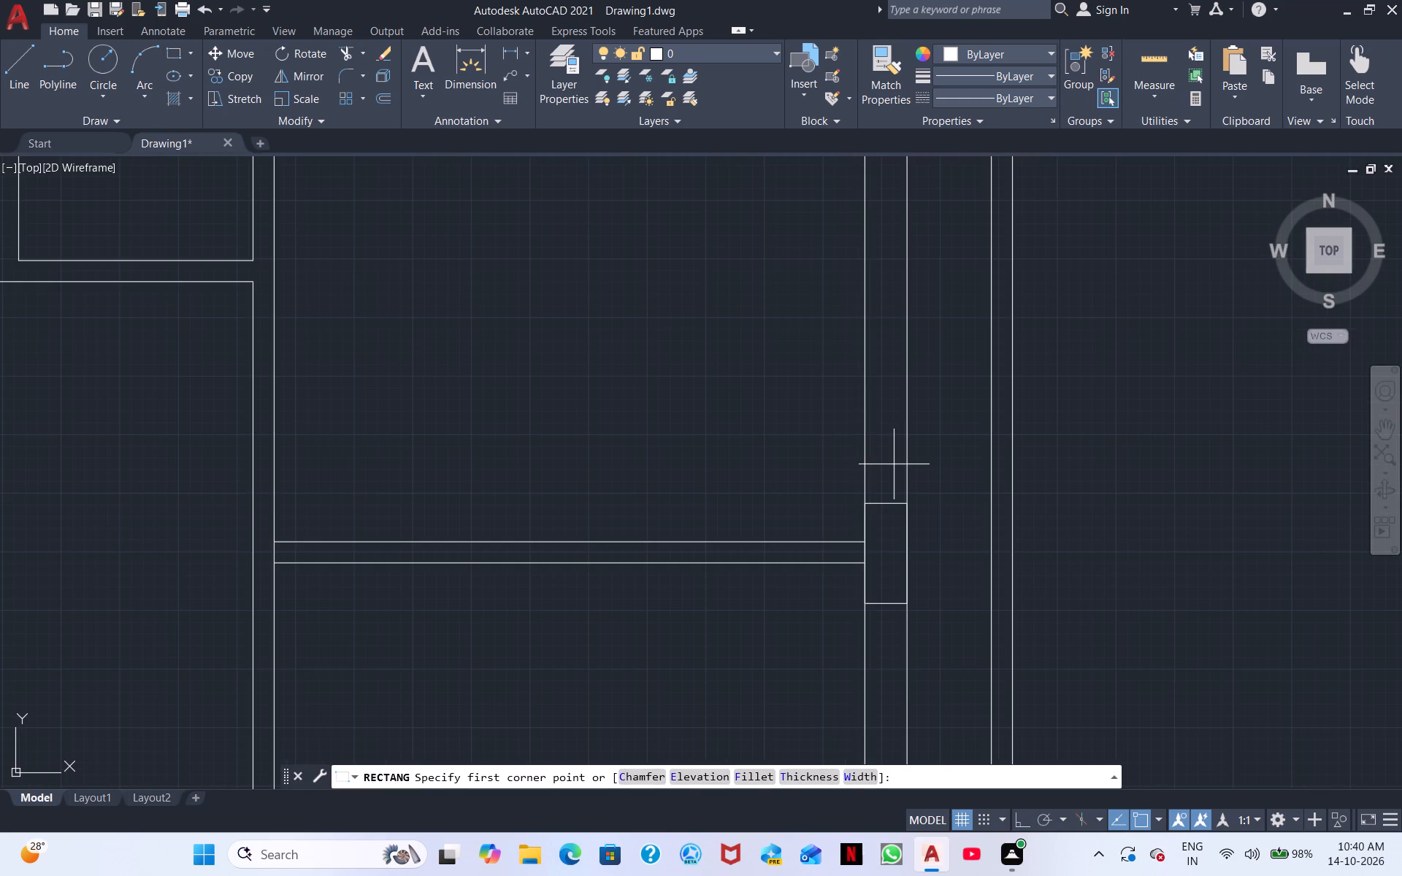
click(906, 462)
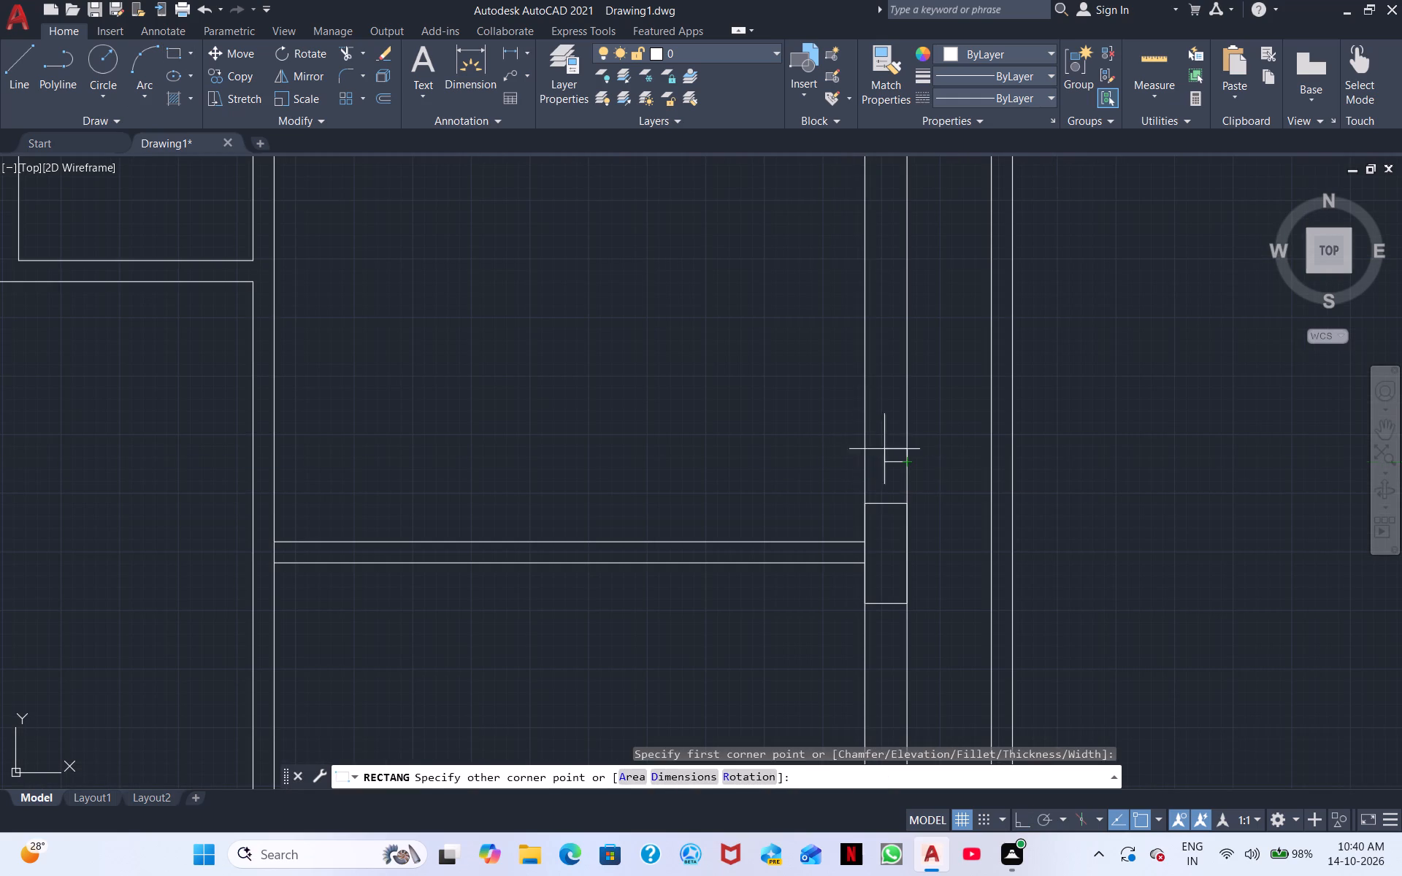
click(865, 293)
Draw an upright rectangle across the central wall's thickness at the wall's south end.
middle_drag(729, 359, 705, 259)
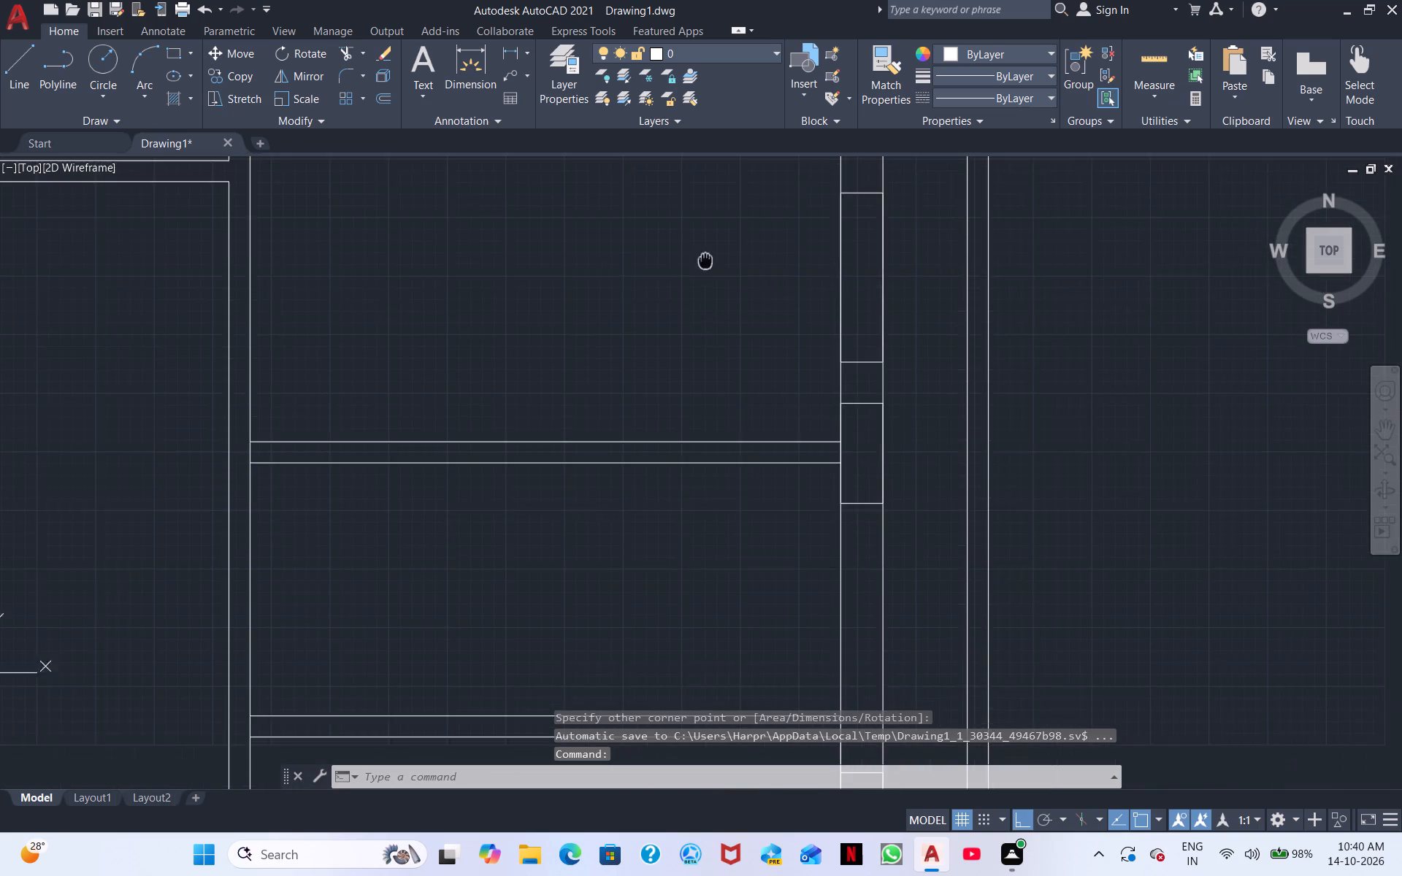
scroll(713, 387, down, 1)
middle_drag(723, 412, 664, 270)
middle_drag(673, 423, 756, 316)
middle_drag(505, 549, 690, 514)
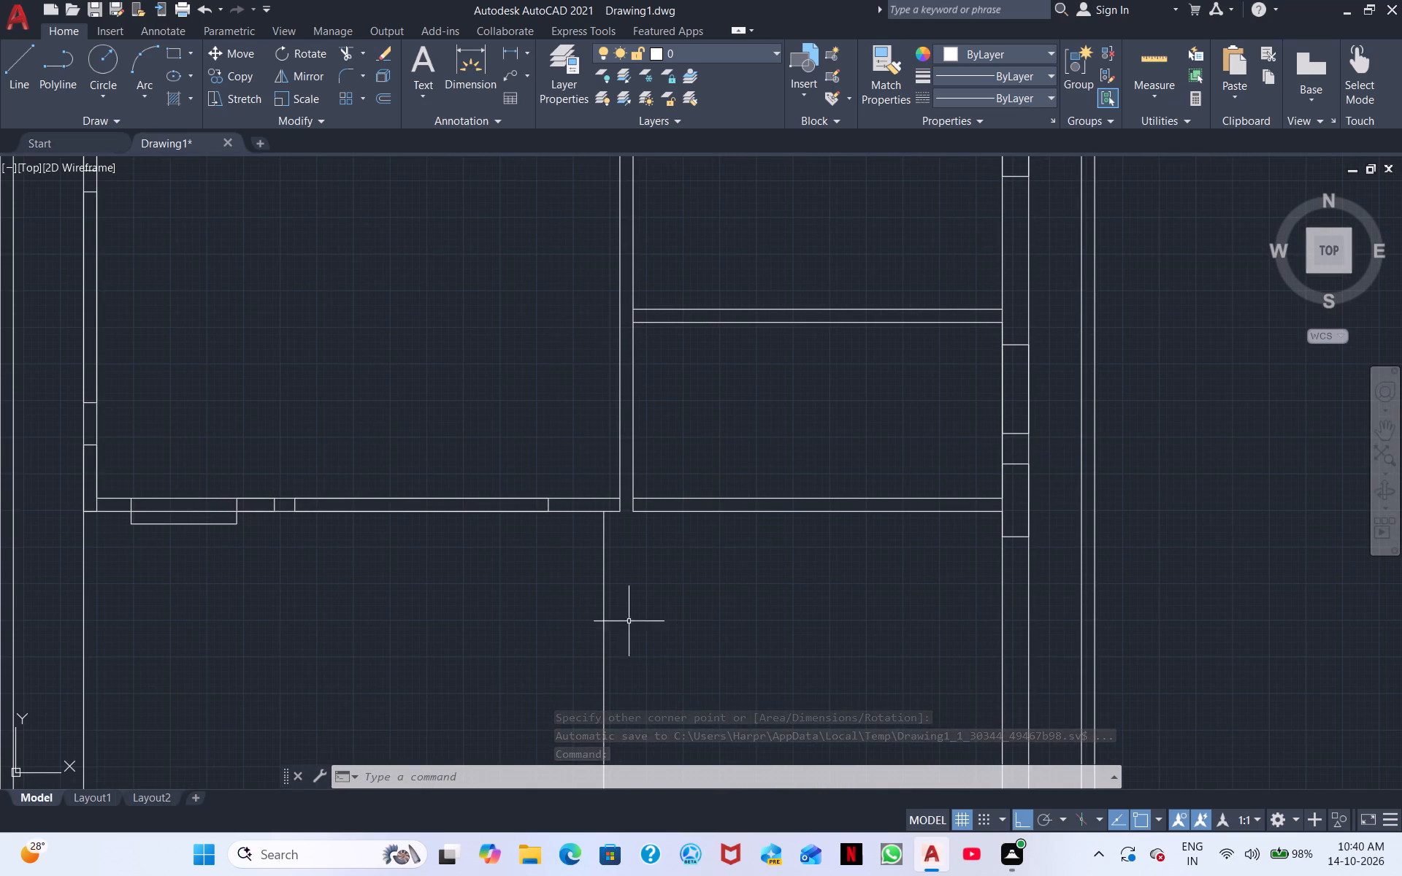
key(space)
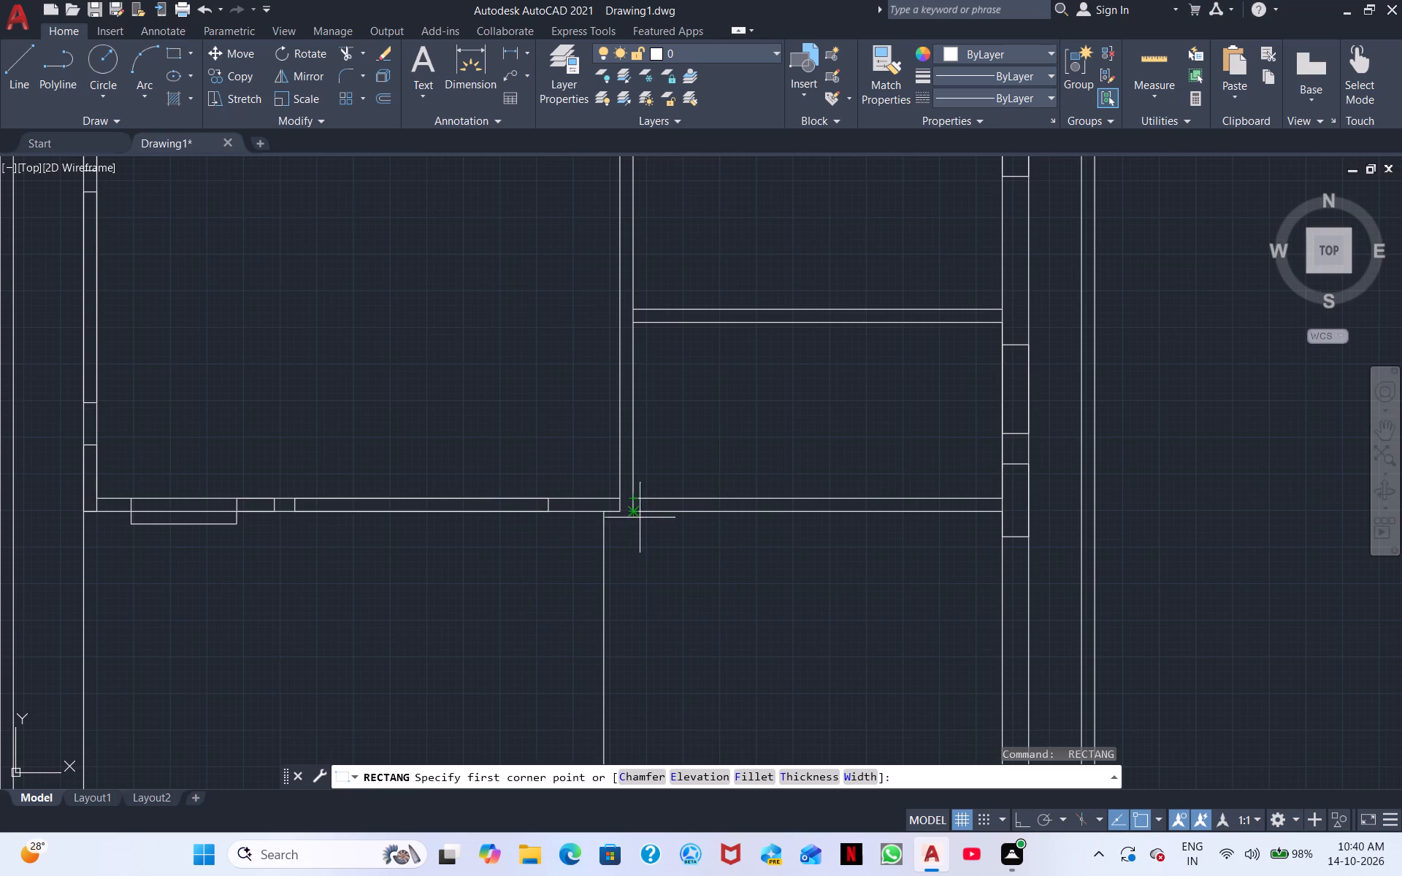
scroll(635, 507, up, 3)
click(619, 527)
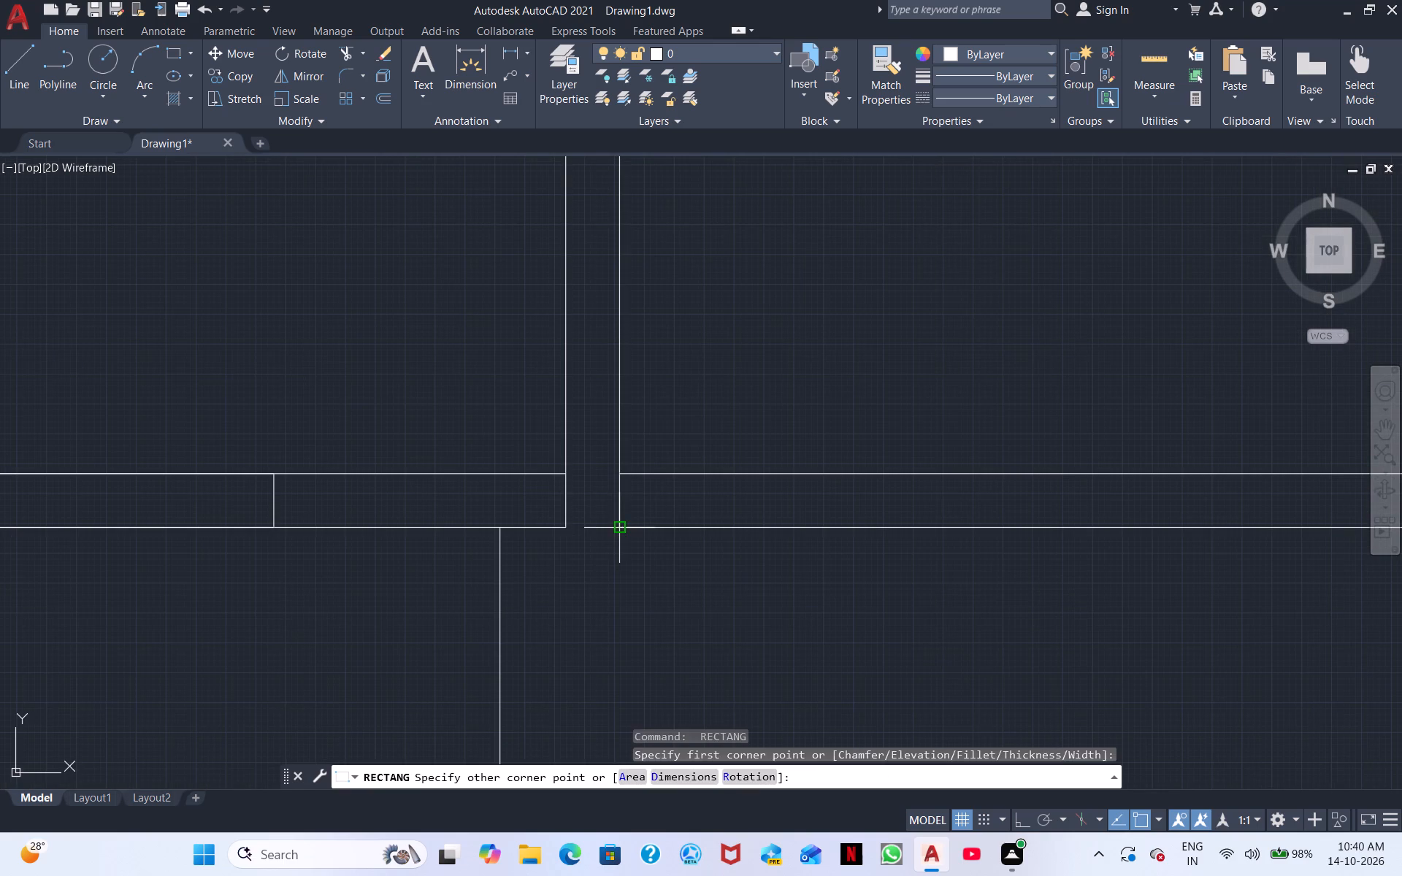
click(564, 324)
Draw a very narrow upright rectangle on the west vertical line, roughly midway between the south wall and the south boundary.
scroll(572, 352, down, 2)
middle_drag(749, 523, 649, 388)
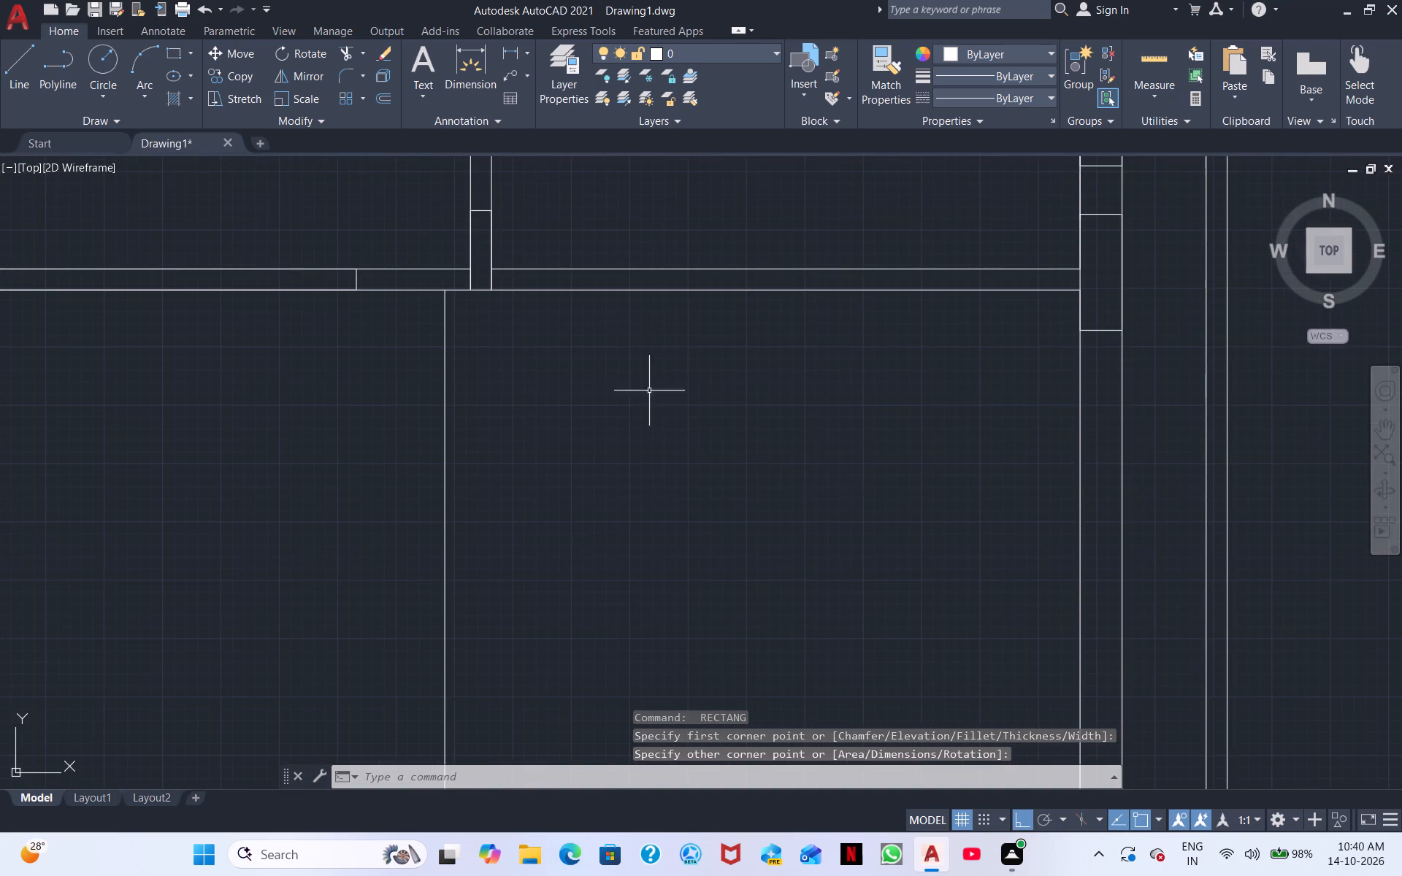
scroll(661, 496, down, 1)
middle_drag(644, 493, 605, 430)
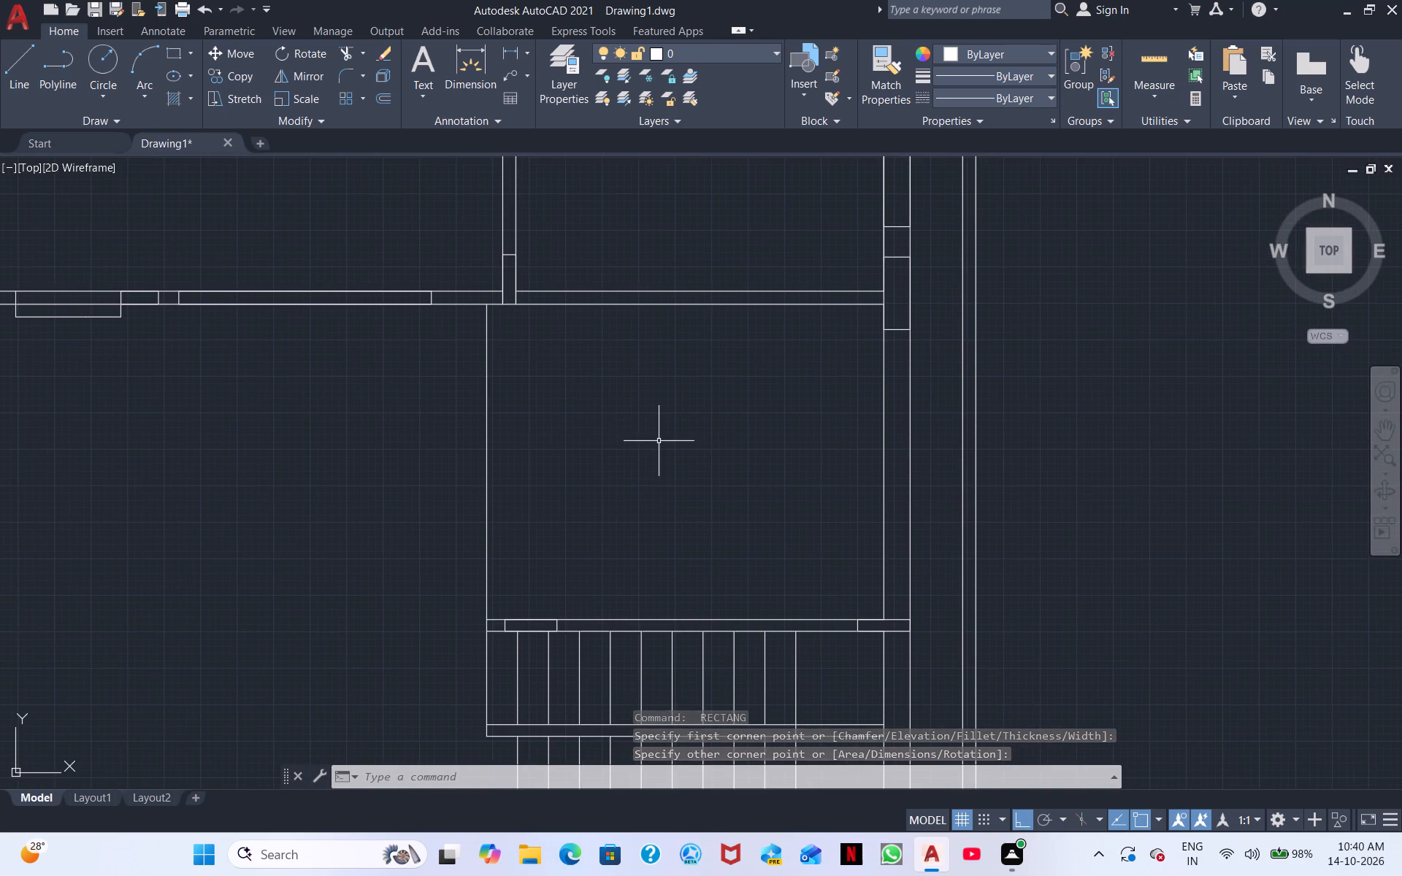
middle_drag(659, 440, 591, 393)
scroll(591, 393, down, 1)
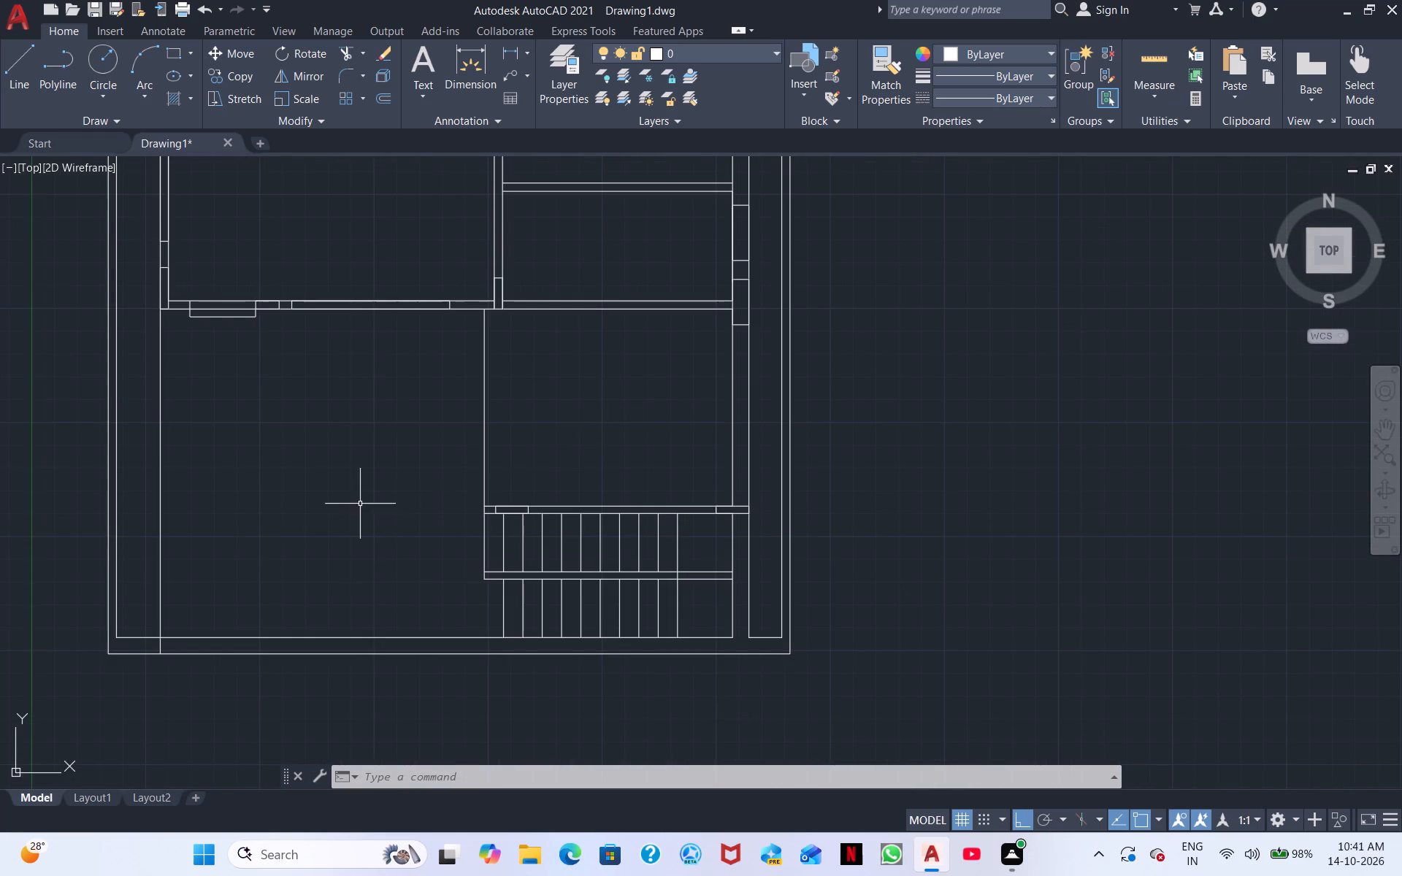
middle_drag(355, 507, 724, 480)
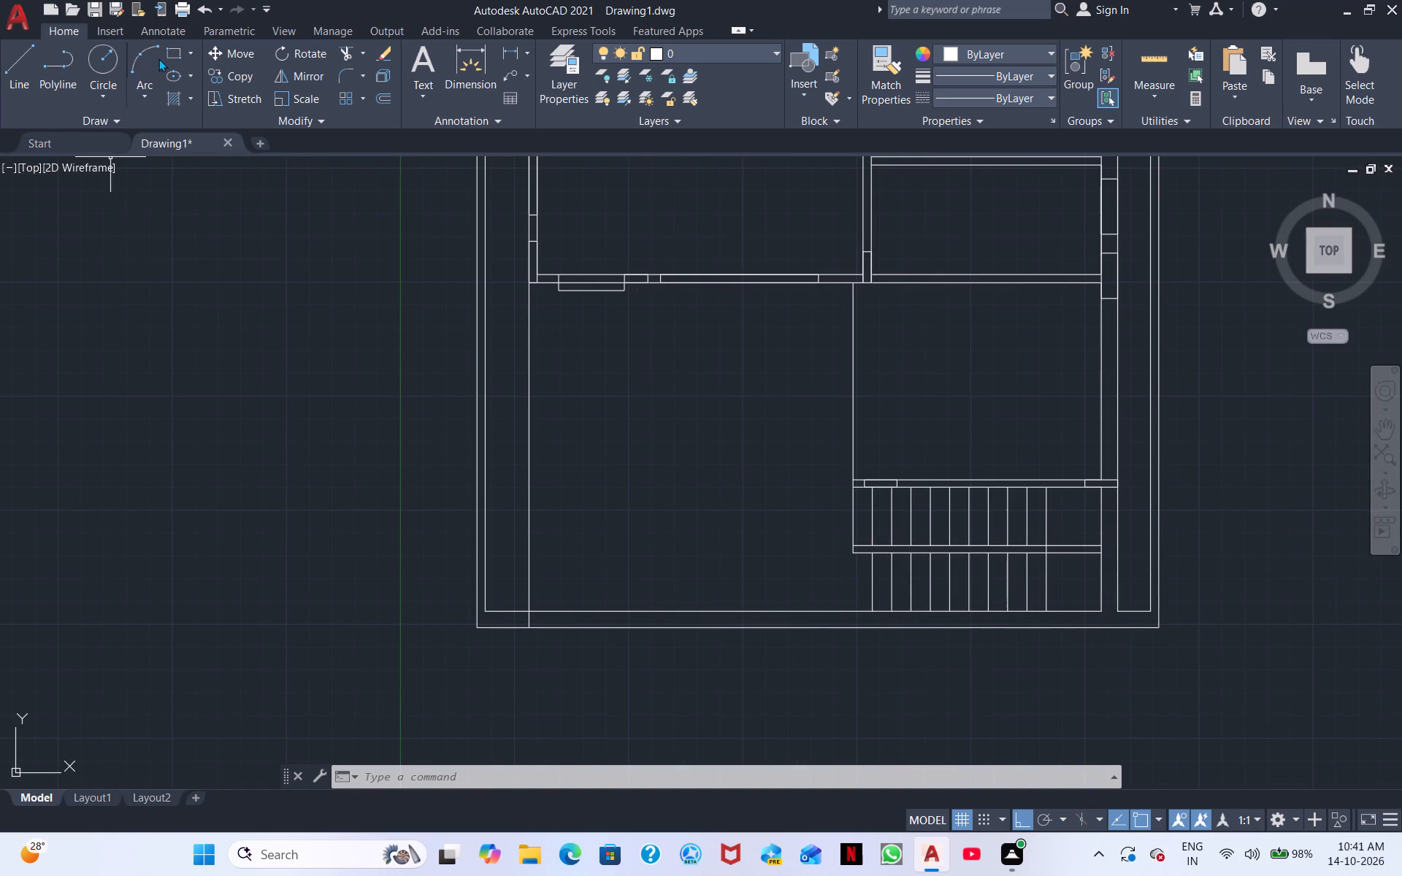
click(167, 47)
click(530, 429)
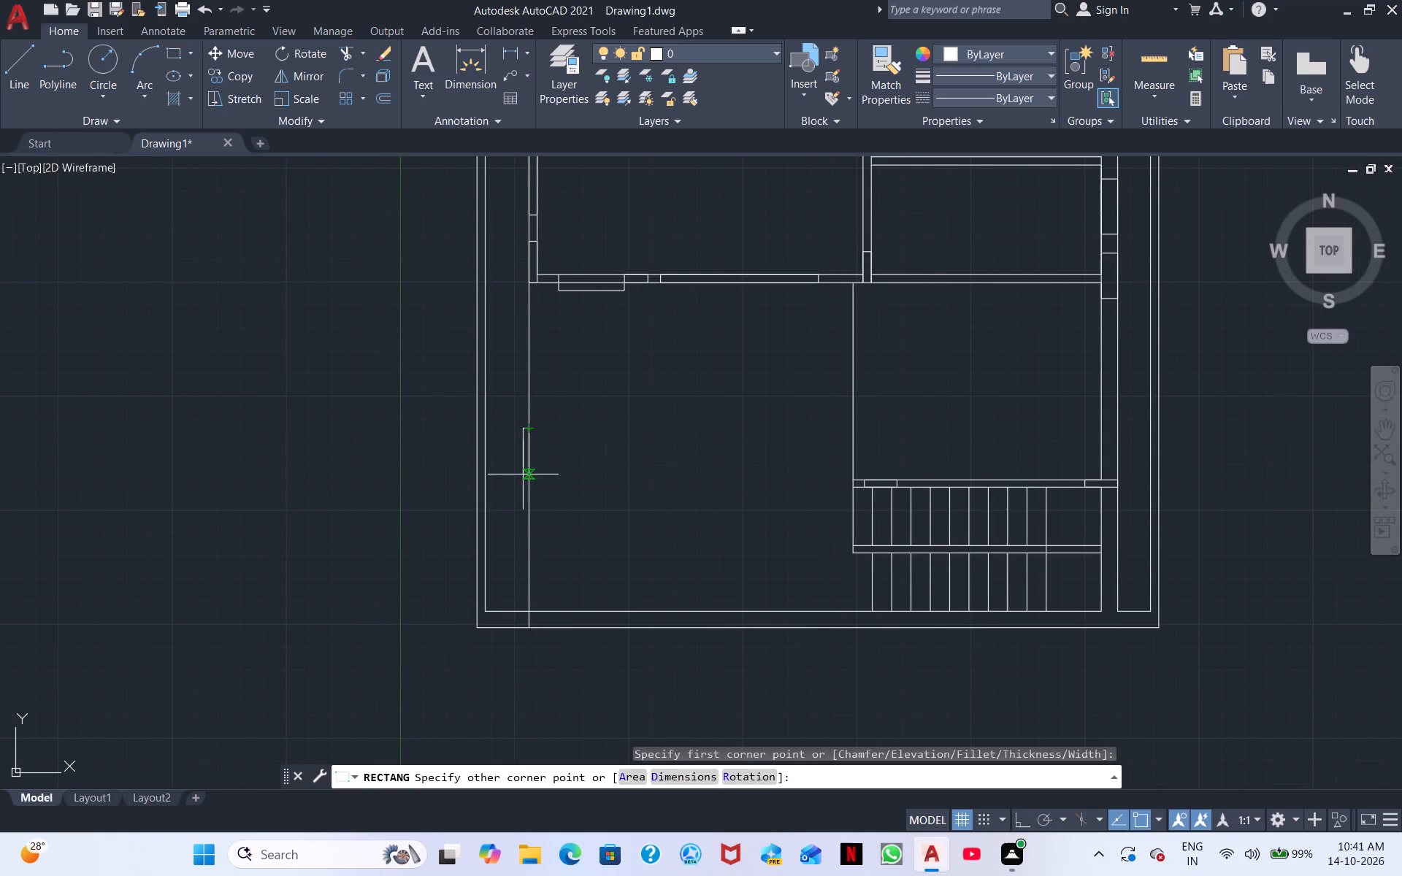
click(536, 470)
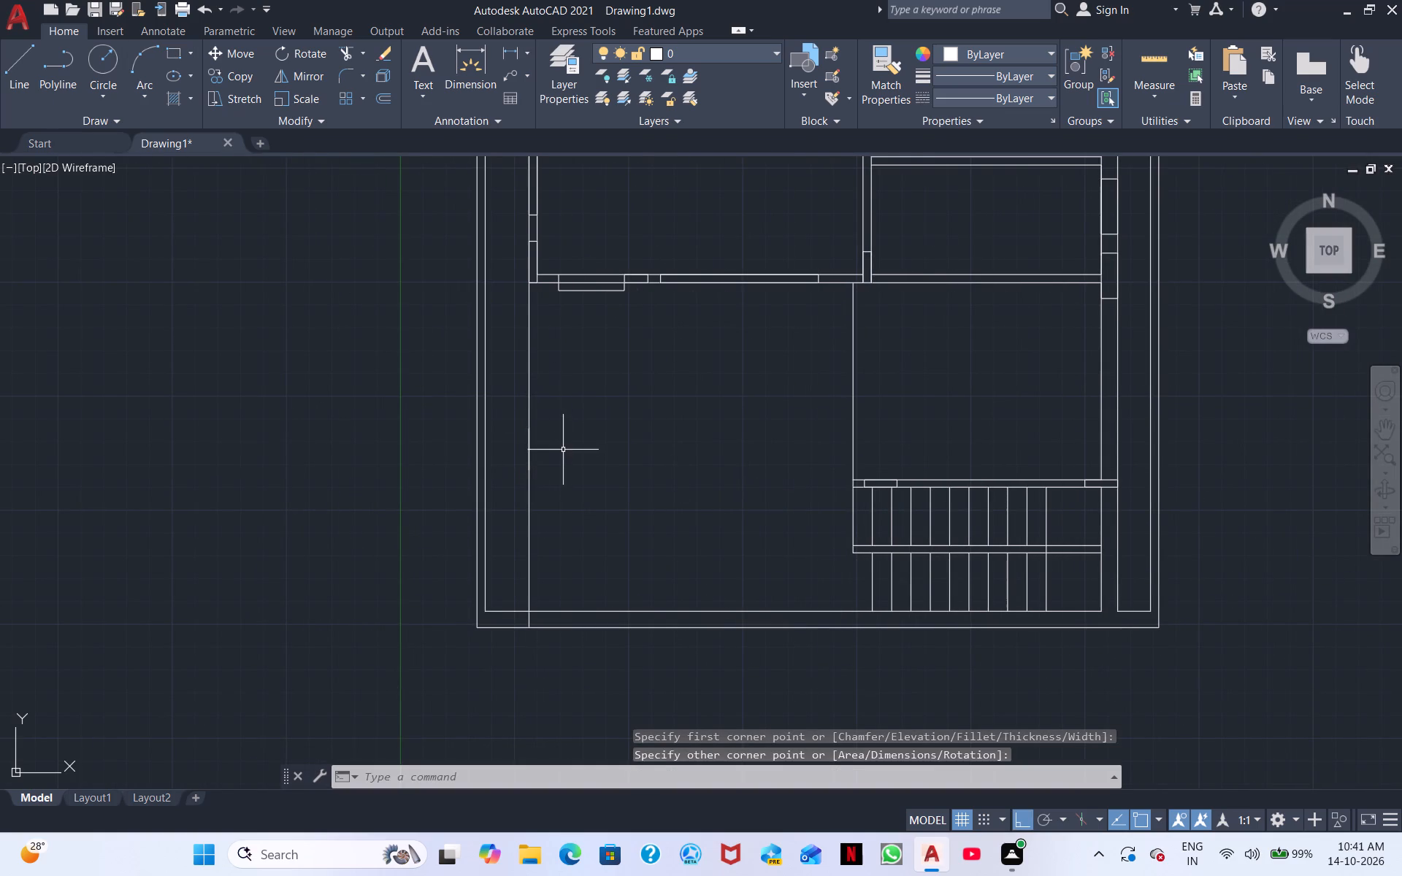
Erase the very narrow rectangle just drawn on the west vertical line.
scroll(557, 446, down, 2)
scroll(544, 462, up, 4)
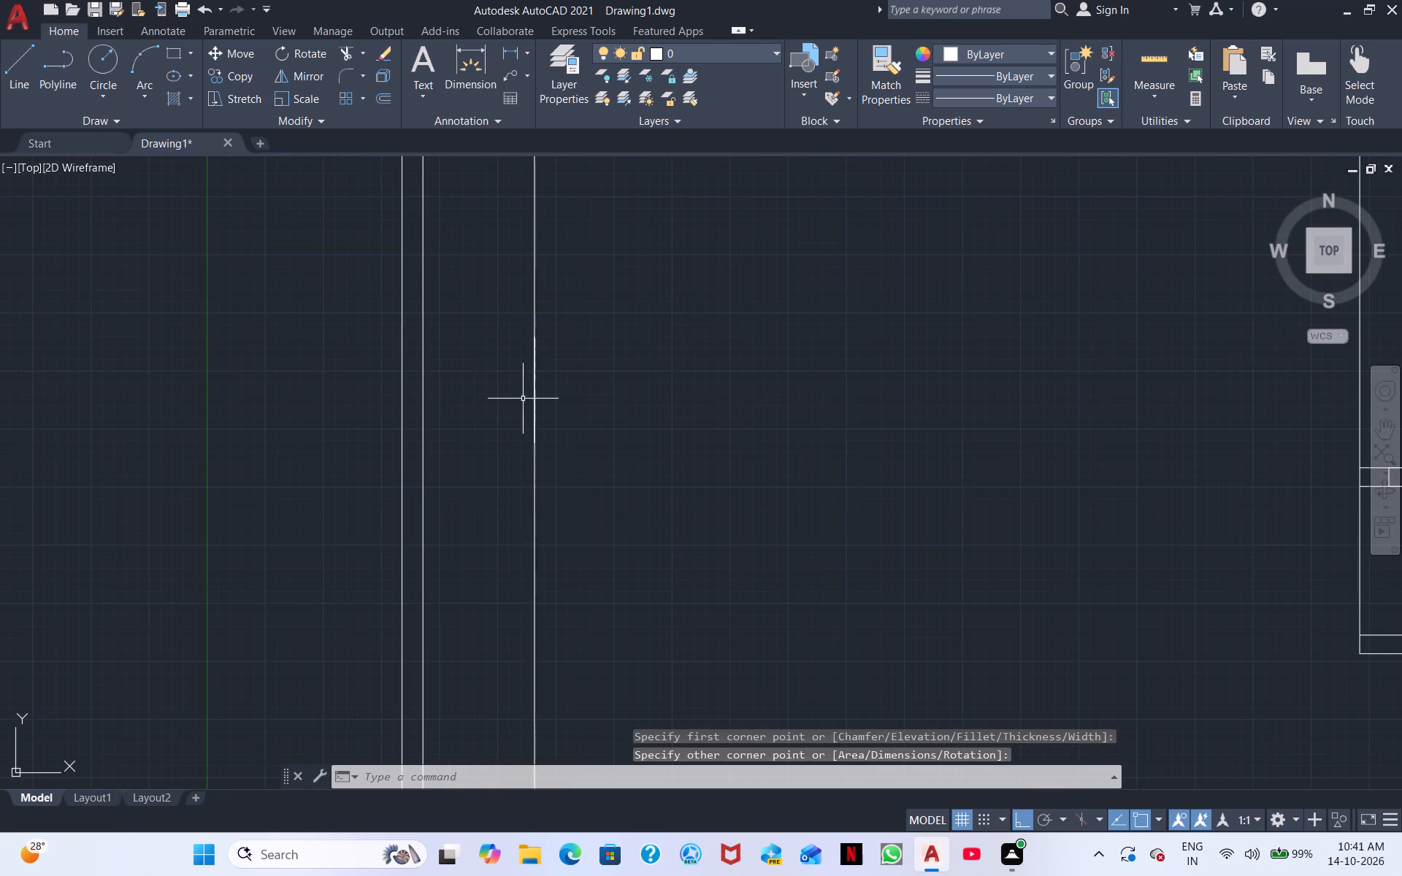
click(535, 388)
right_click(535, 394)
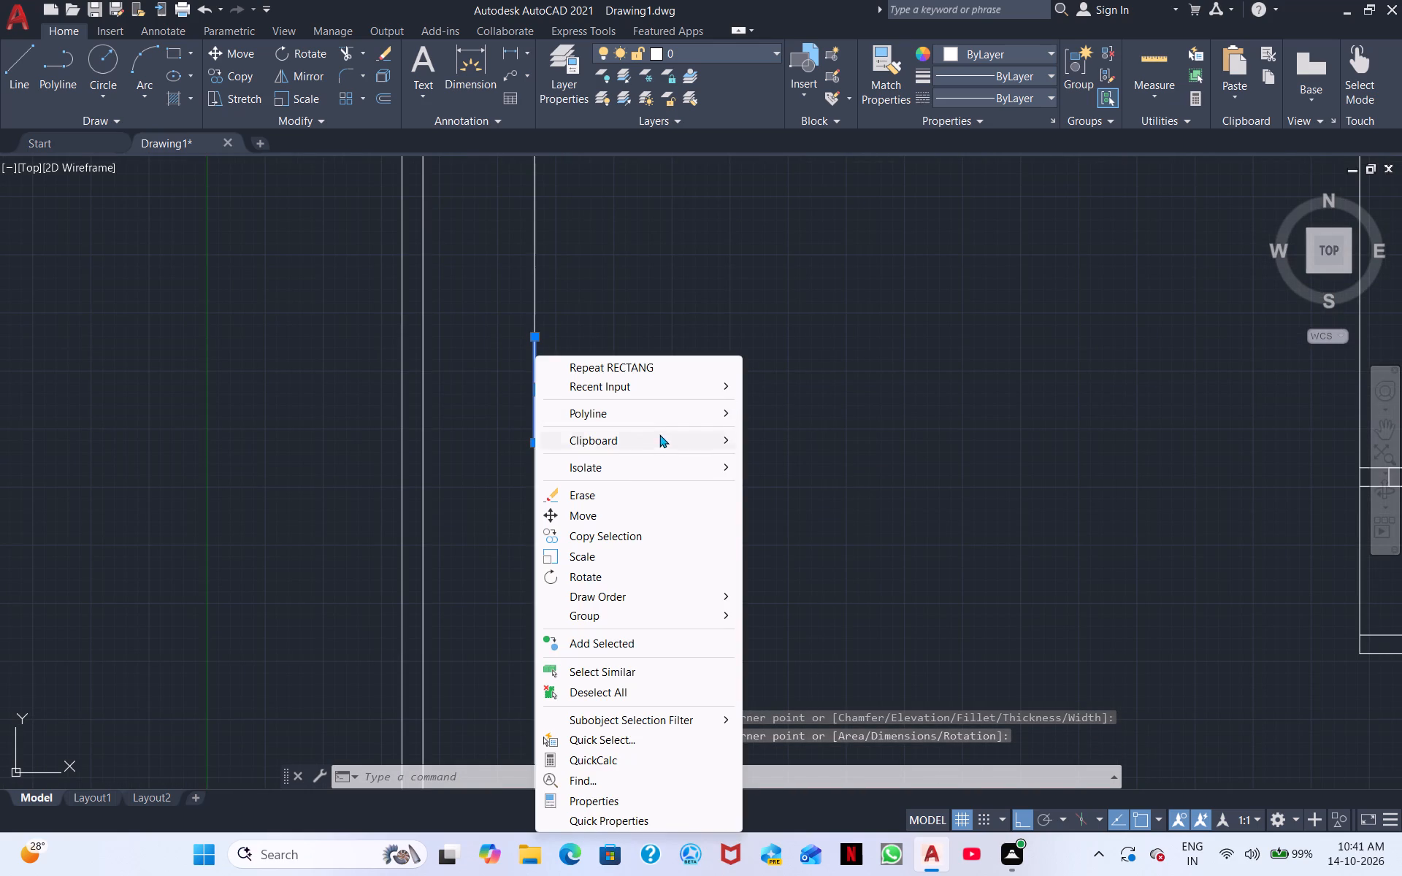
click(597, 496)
Copy the upright rectangle at the south end of the west wall southward onto the west vertical line, below the south wall.
middle_drag(603, 356, 603, 461)
scroll(603, 449, down, 1)
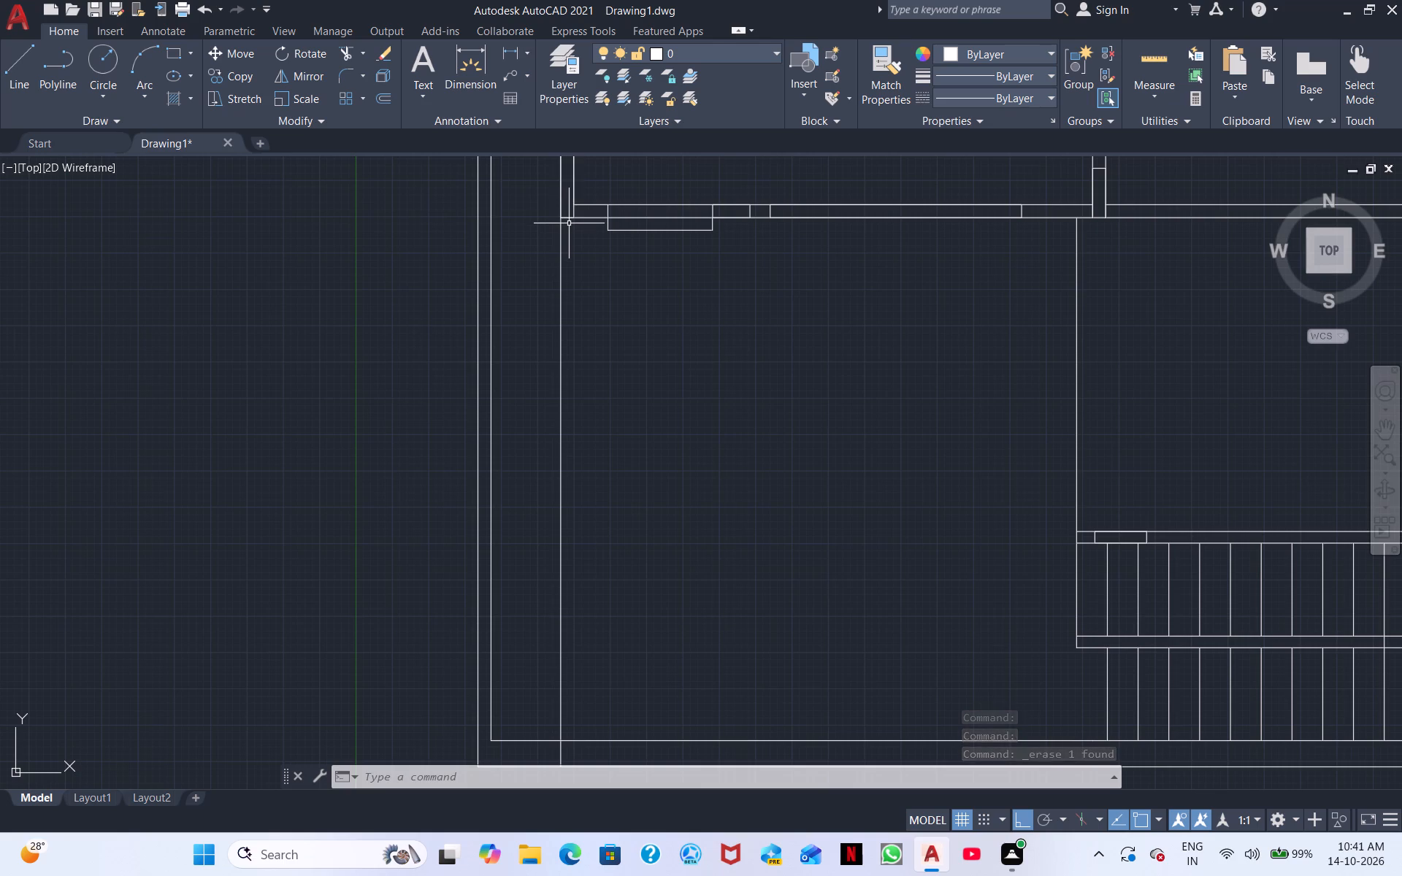
scroll(570, 229, down, 1)
scroll(570, 208, up, 1)
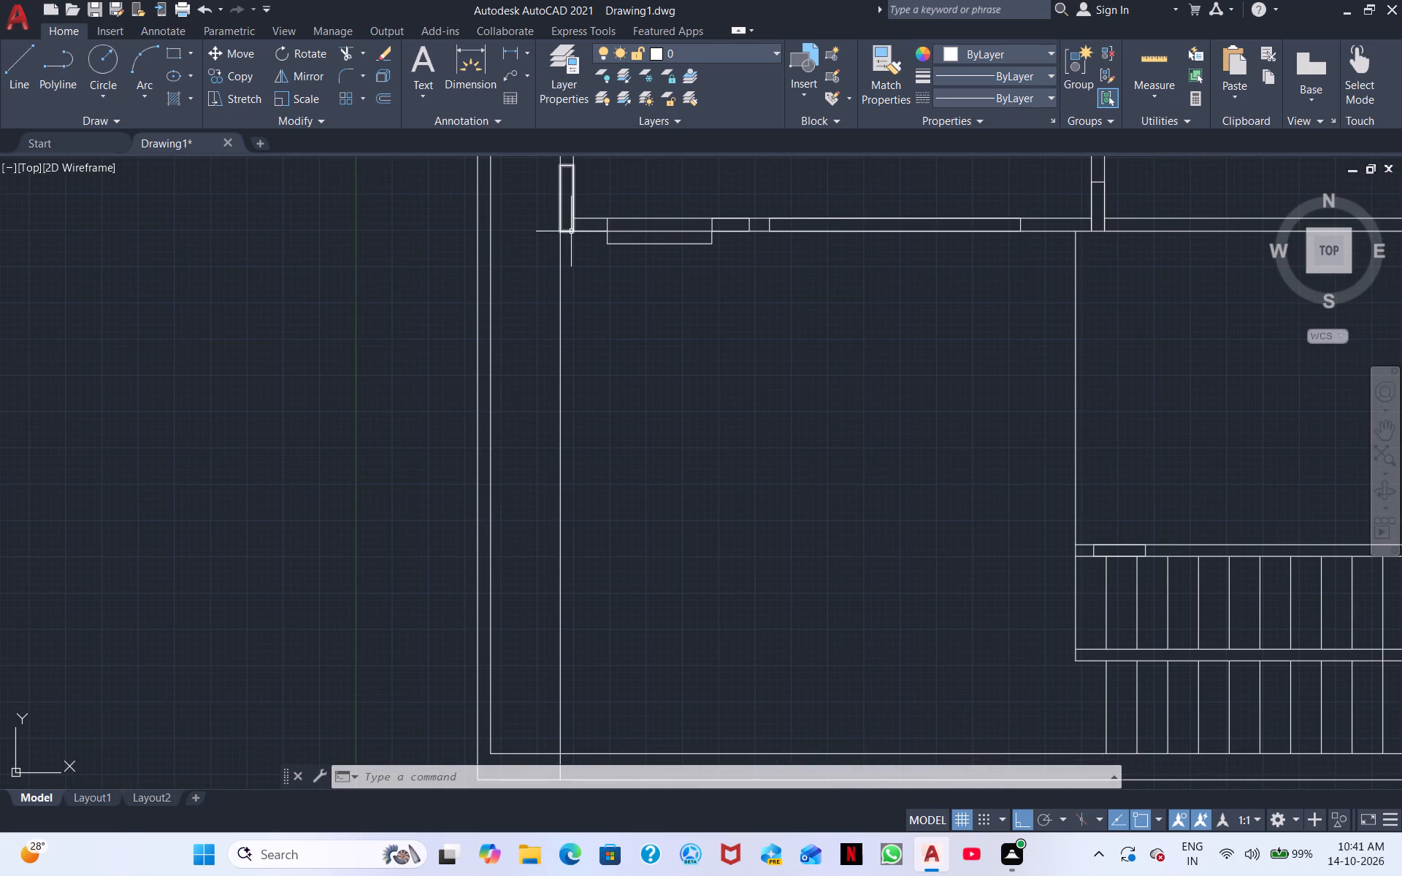
click(571, 231)
right_click(571, 231)
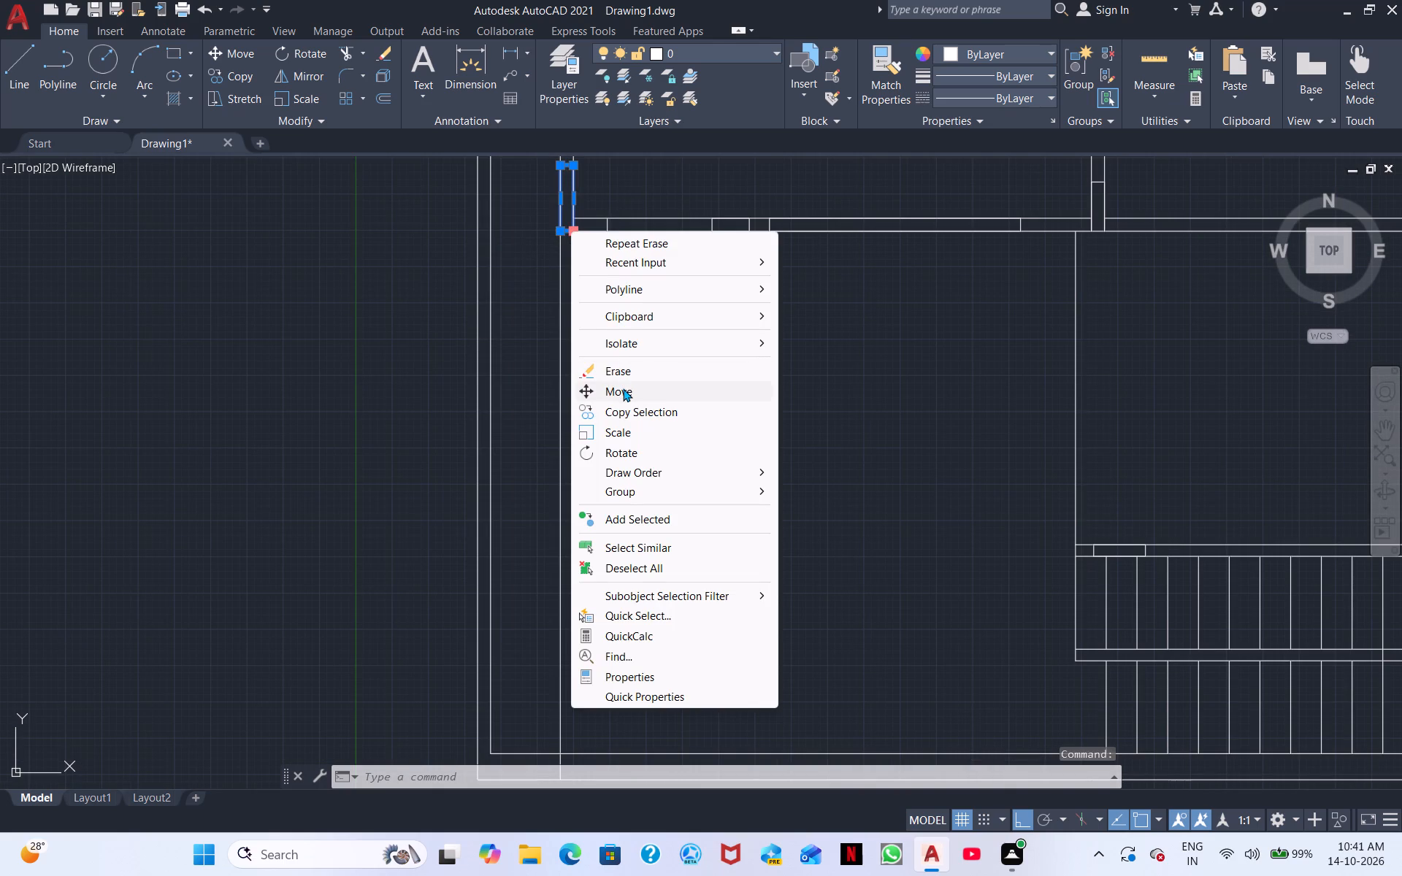
click(623, 412)
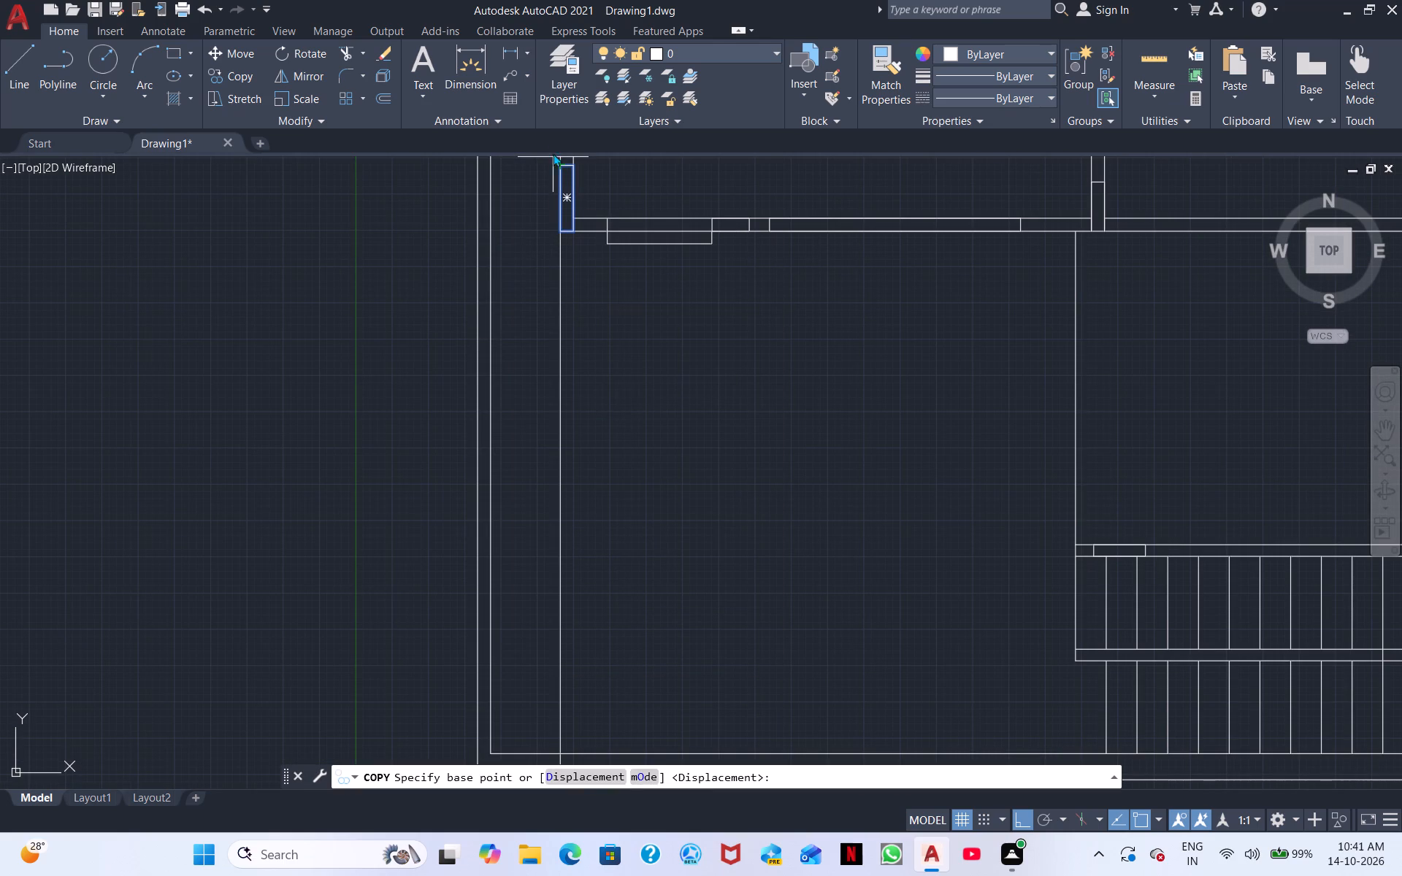
click(556, 161)
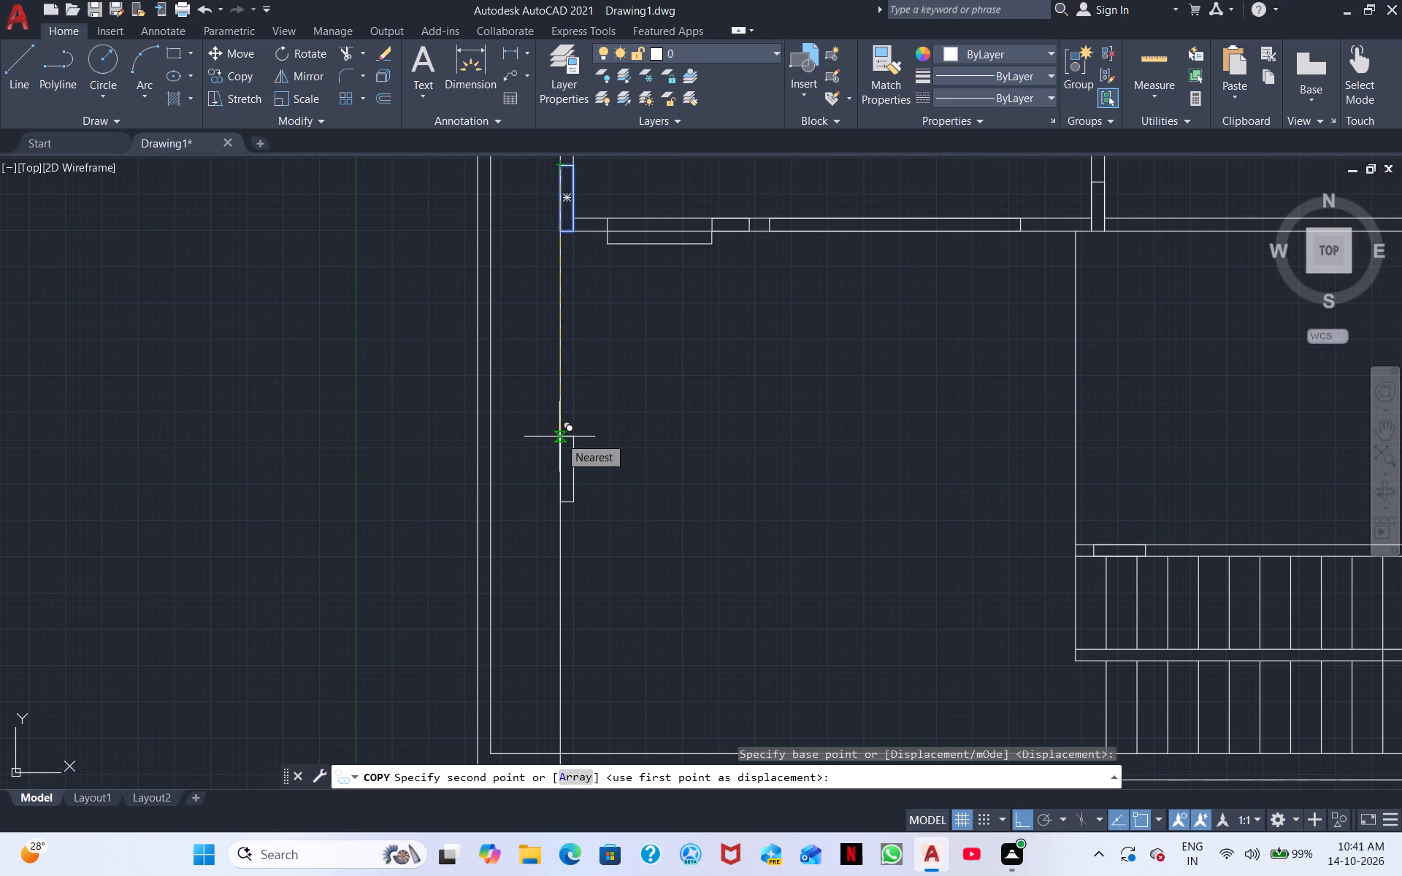
click(559, 437)
right_click(609, 462)
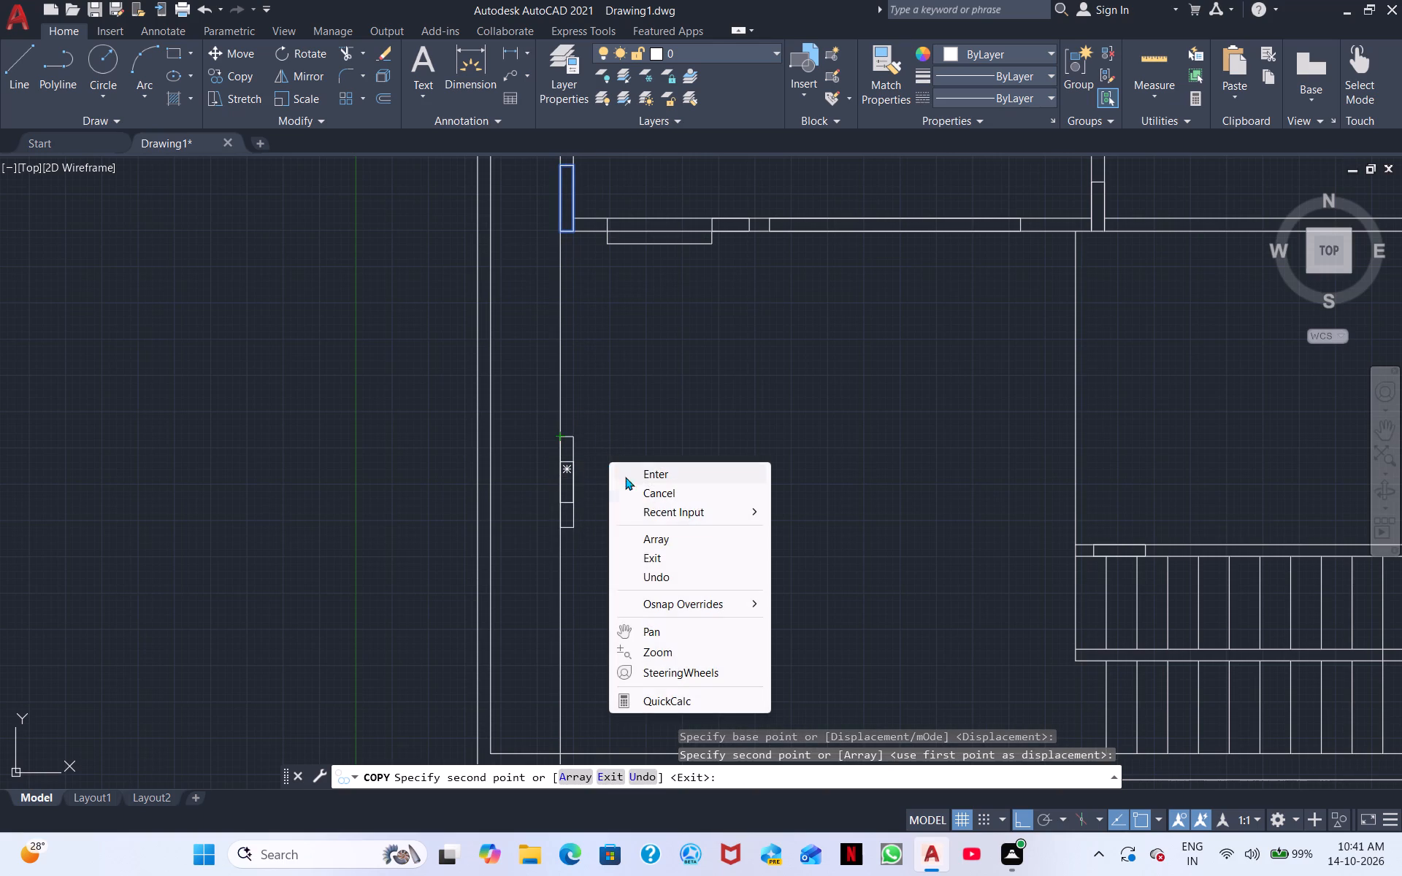
click(656, 493)
Shorten the copied rectangle by stretching its south edge northward twice, the first time by 0'-6".
click(570, 503)
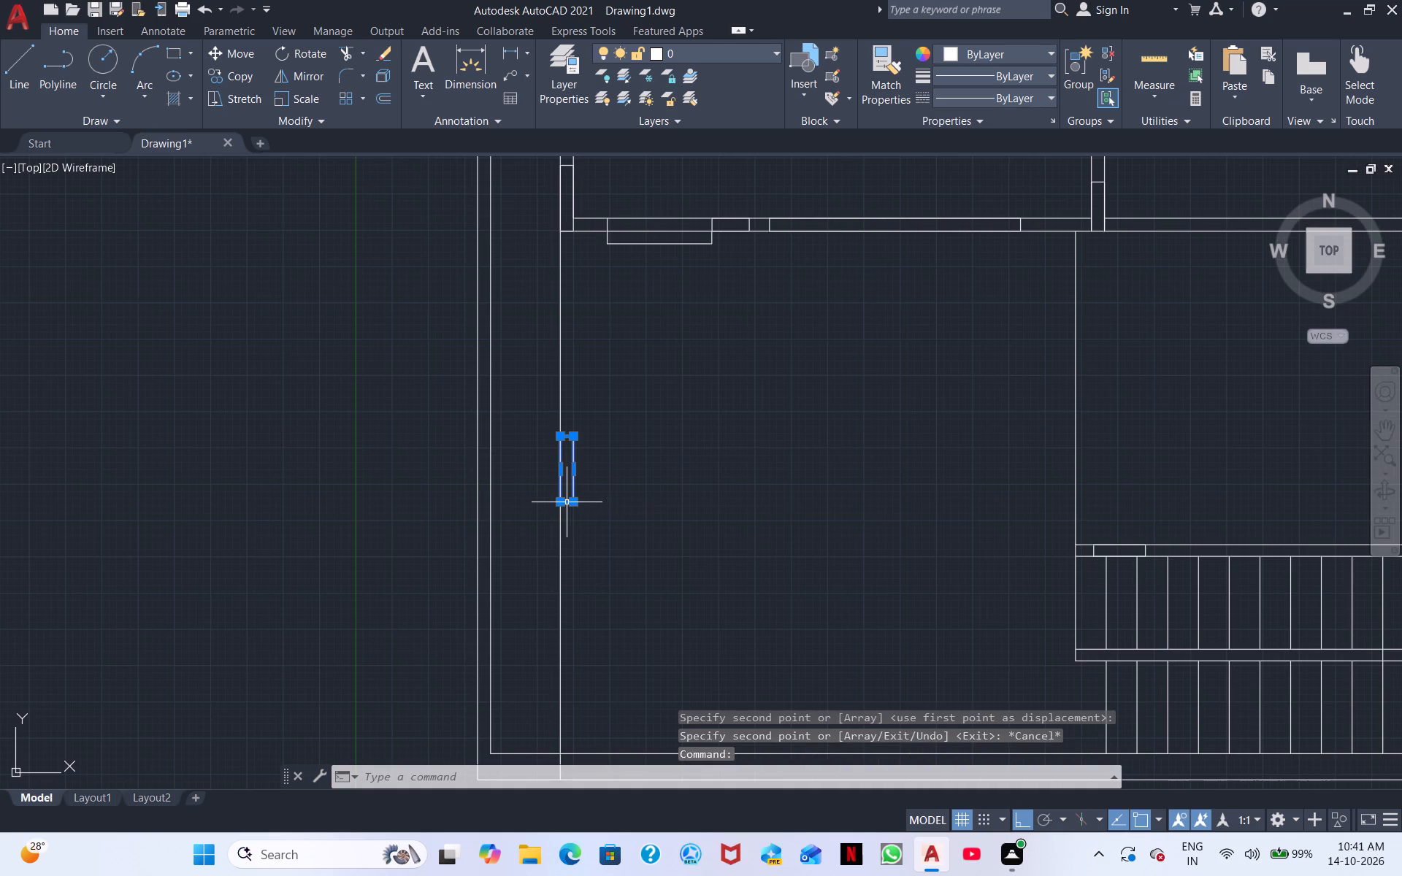
scroll(572, 457, up, 3)
scroll(543, 589, up, 2)
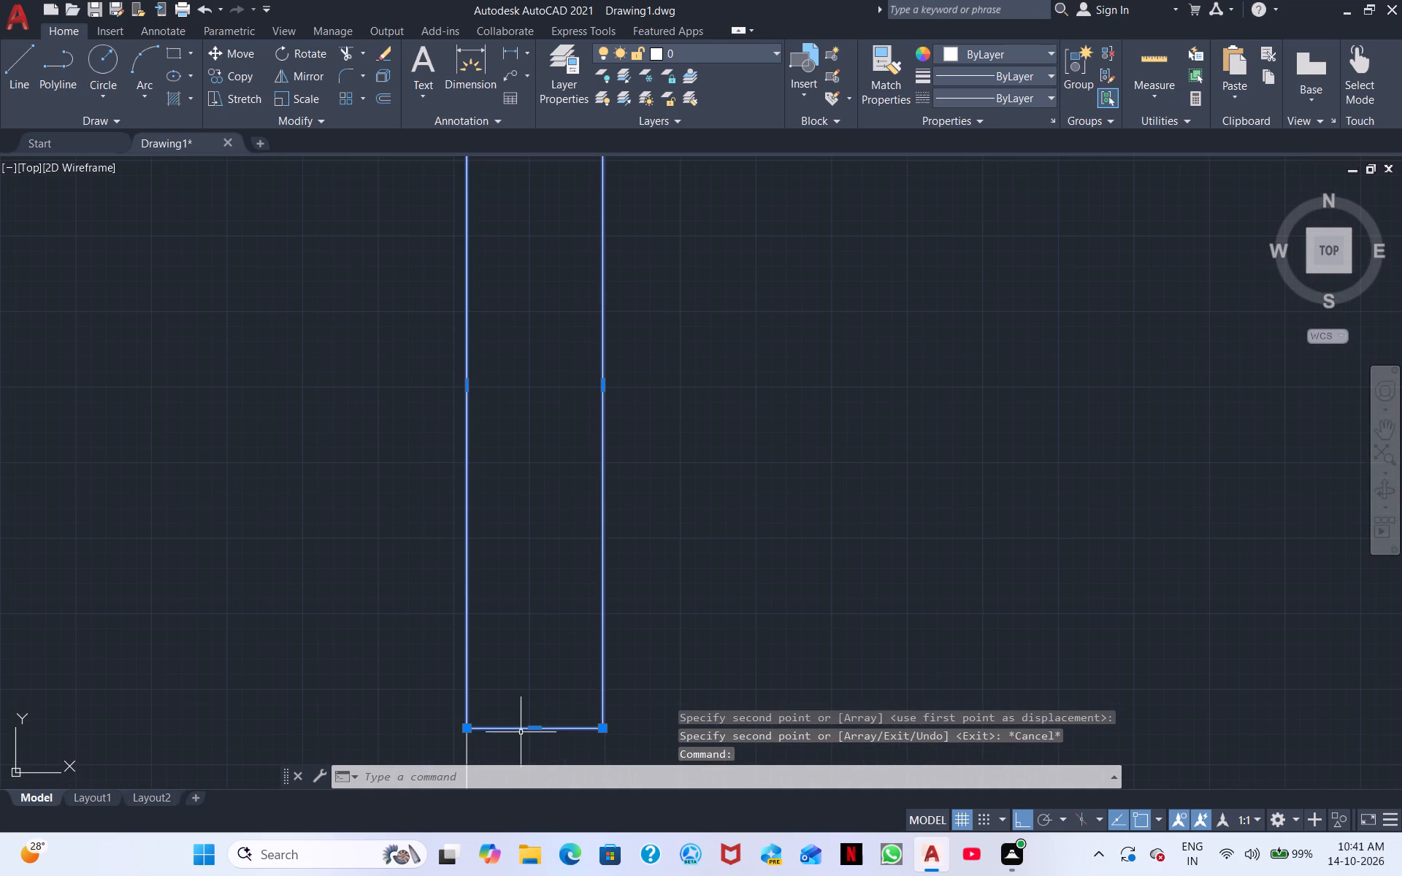
click(534, 726)
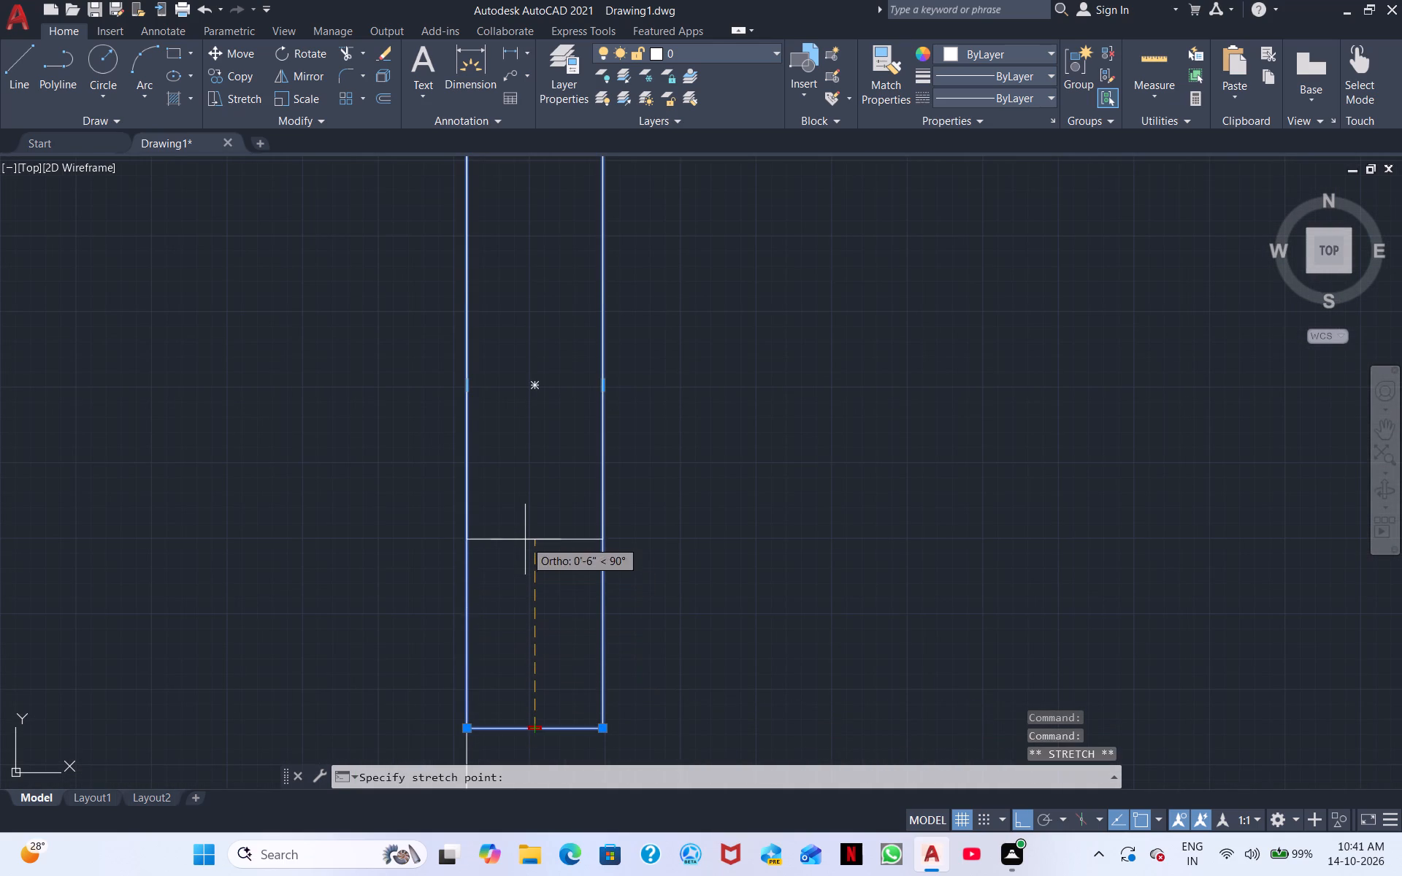
click(525, 538)
scroll(531, 529, down, 2)
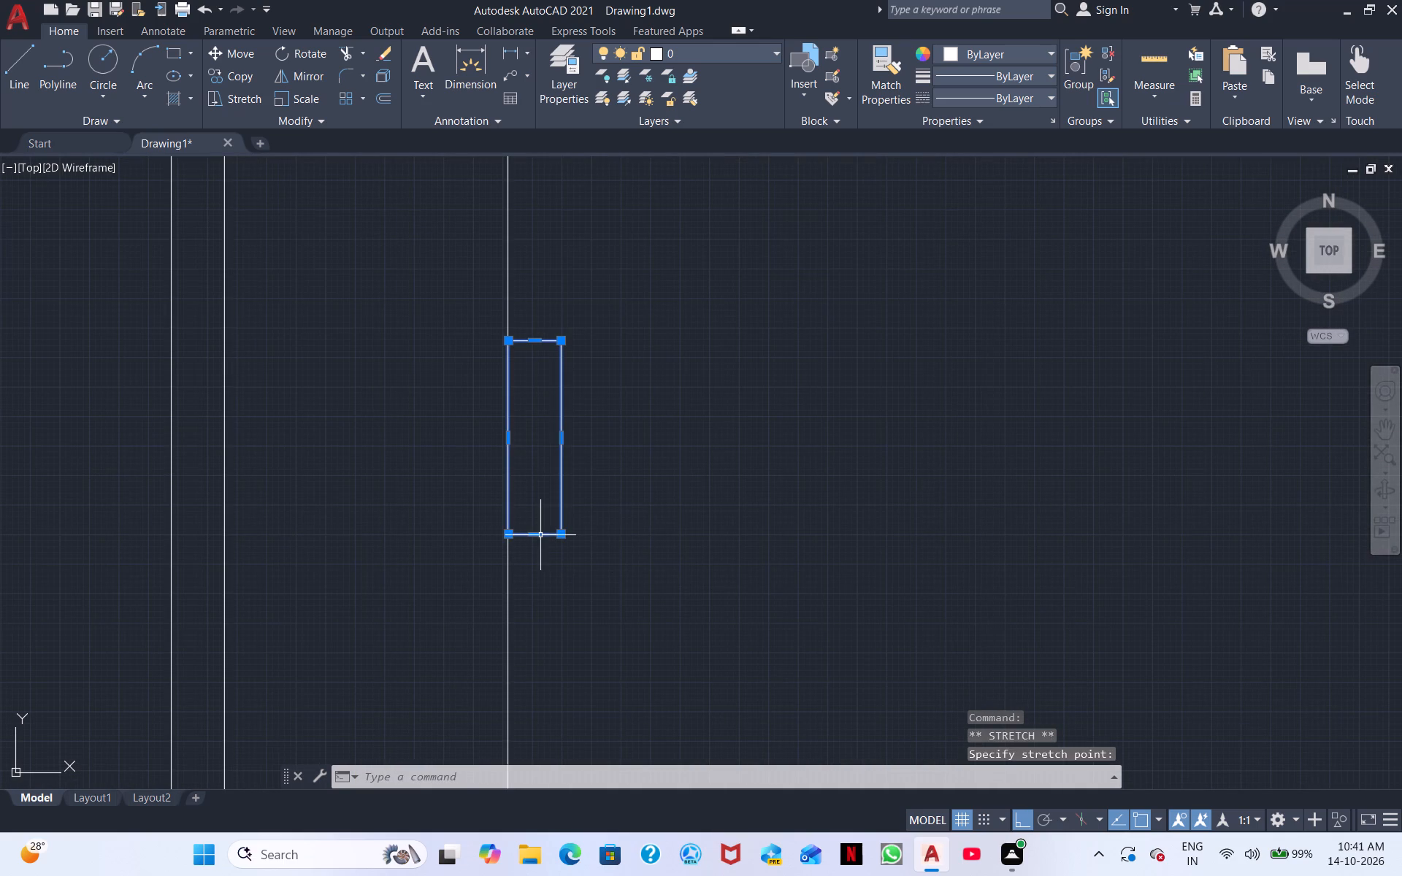
click(537, 534)
click(525, 467)
scroll(540, 504, down, 1)
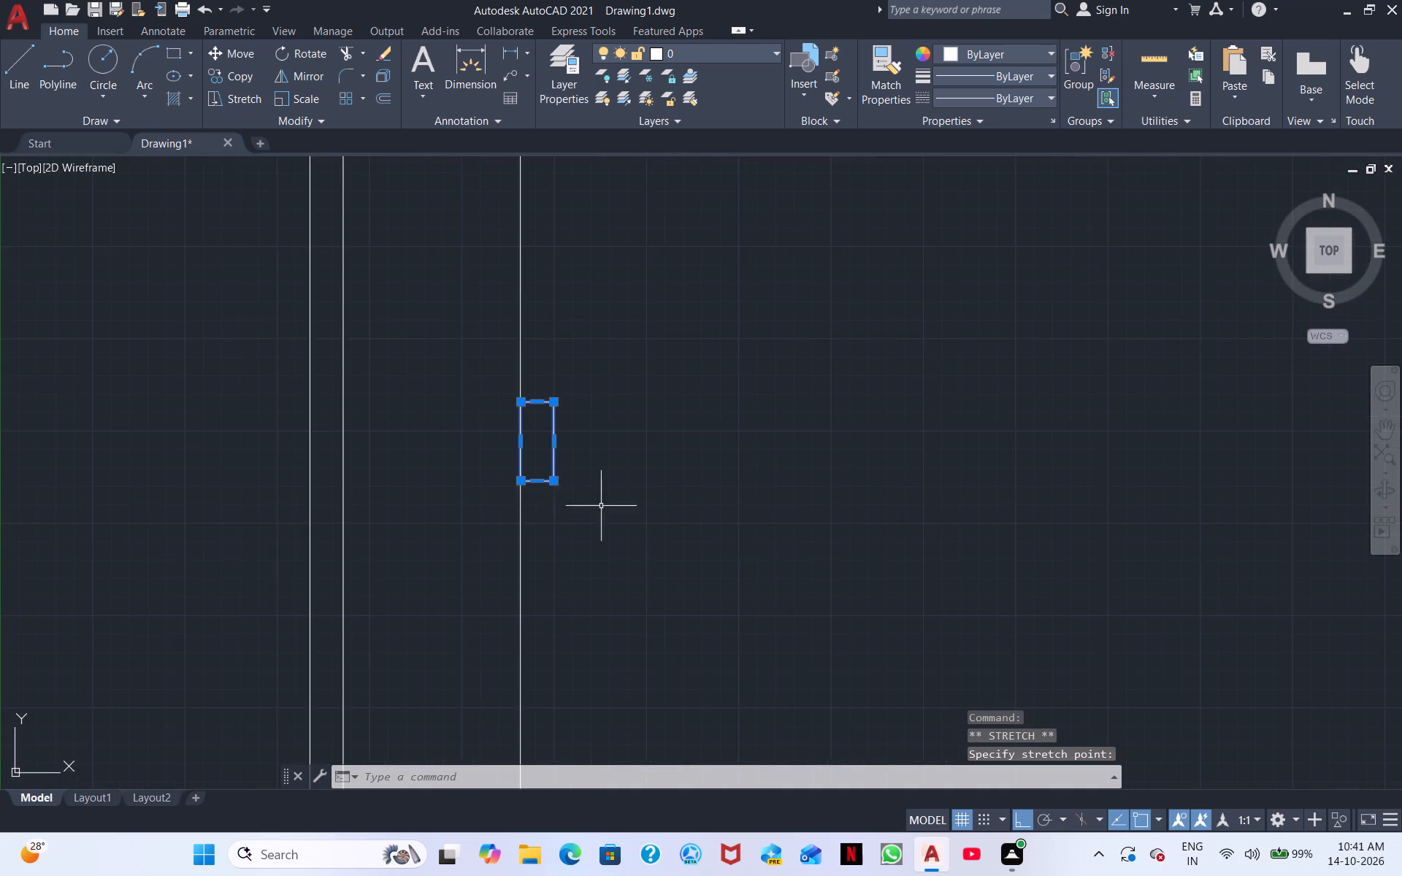
middle_drag(634, 493, 624, 545)
scroll(634, 493, down, 3)
middle_drag(717, 547, 616, 489)
key(Escape)
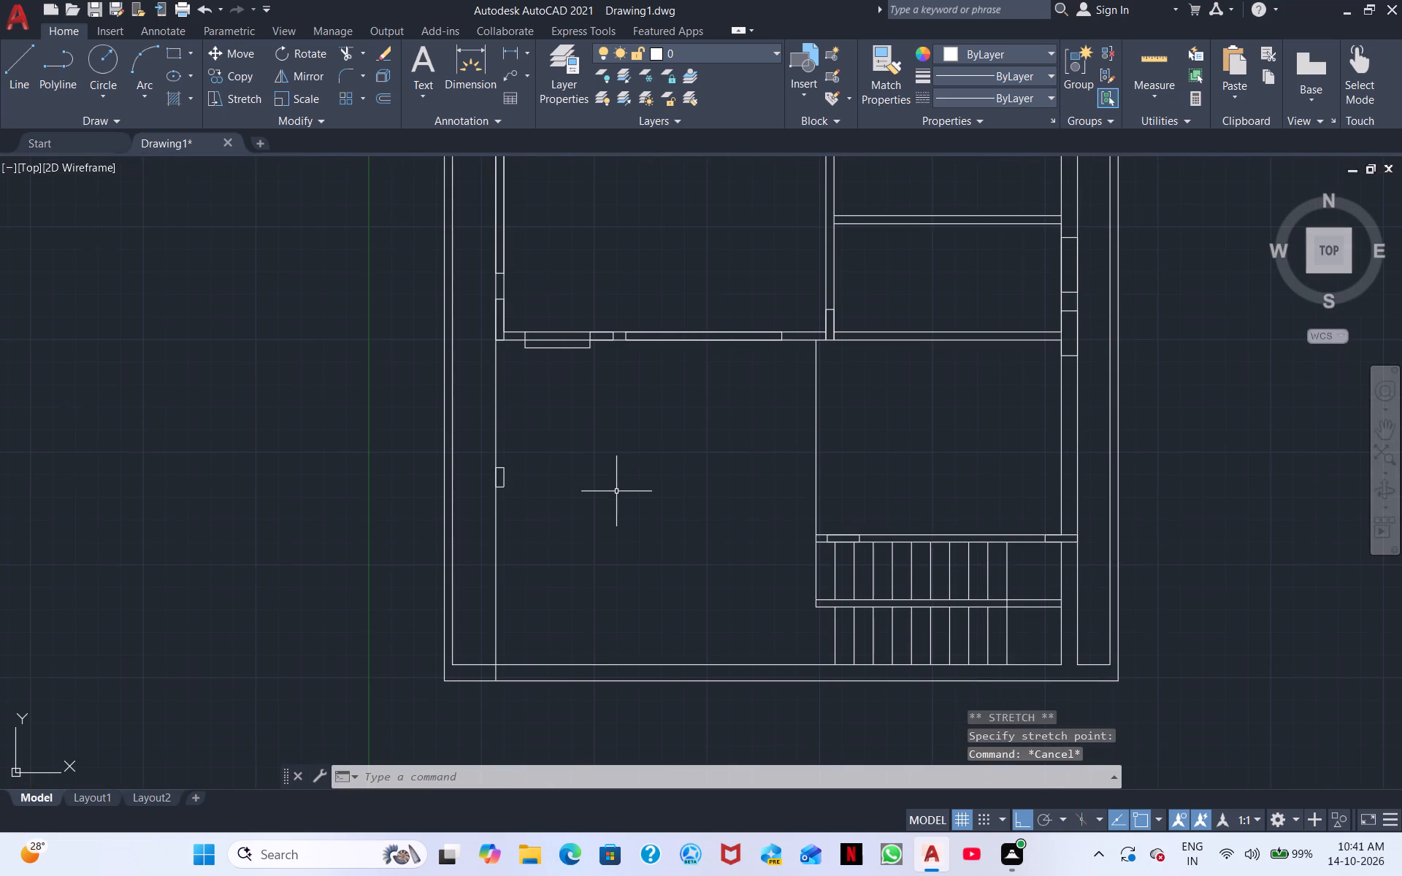
Extend the south wall's southern line westward to the inner line of the west boundary.
middle_drag(617, 493, 619, 516)
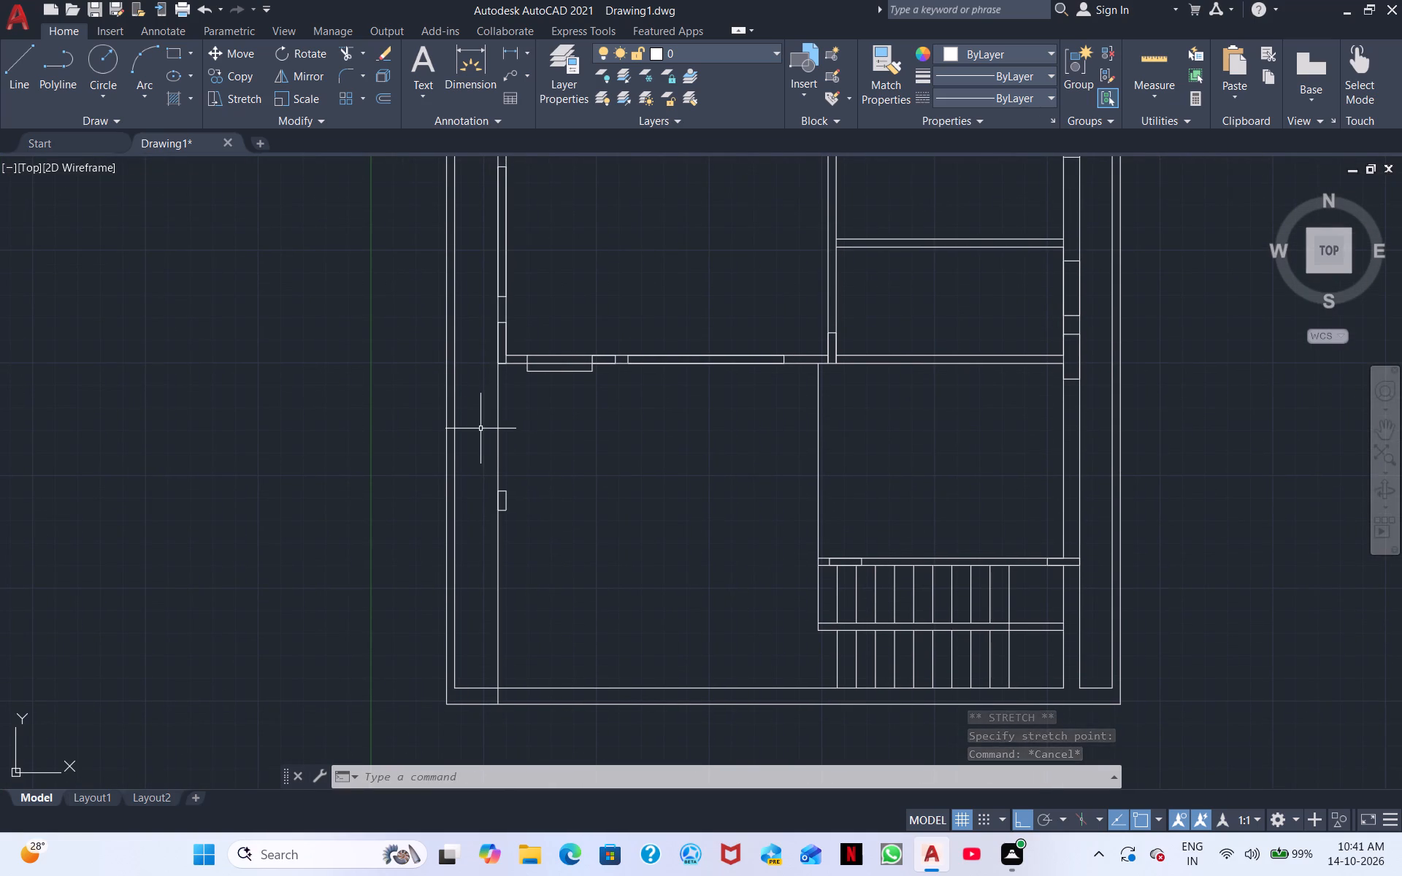
scroll(480, 429, up, 2)
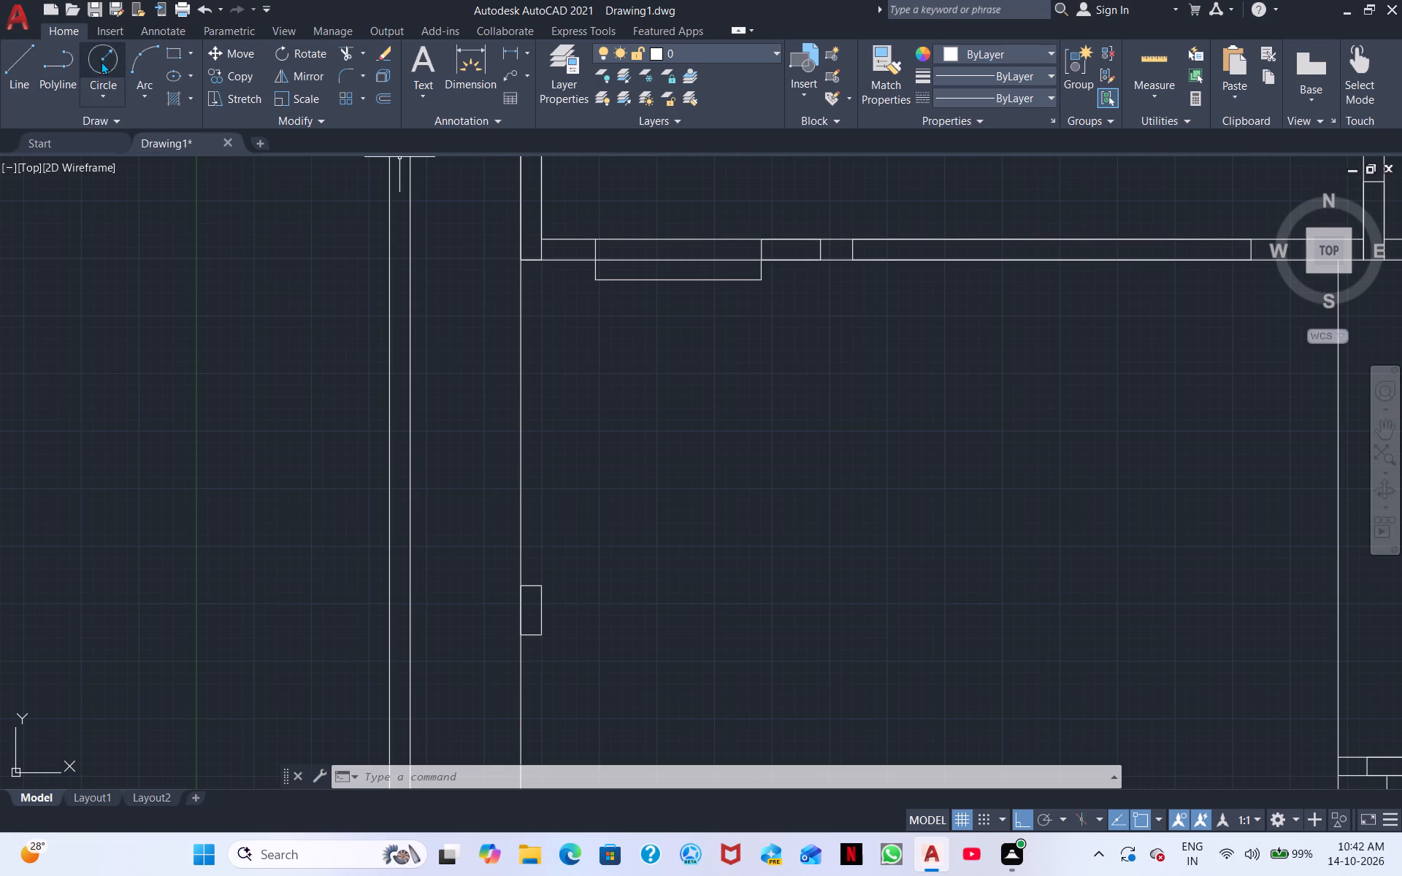
click(348, 51)
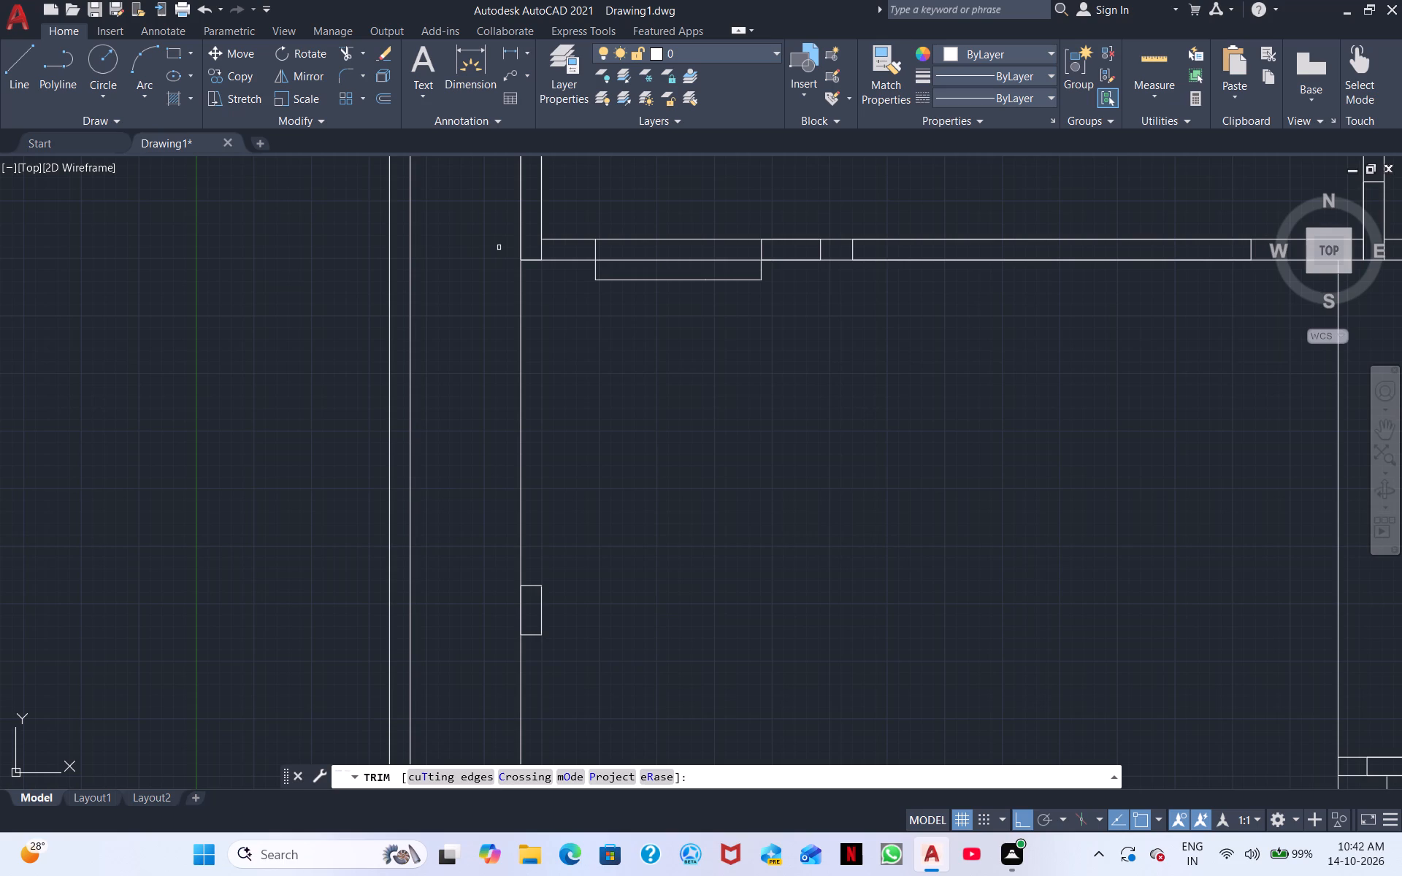
shift+click(559, 258)
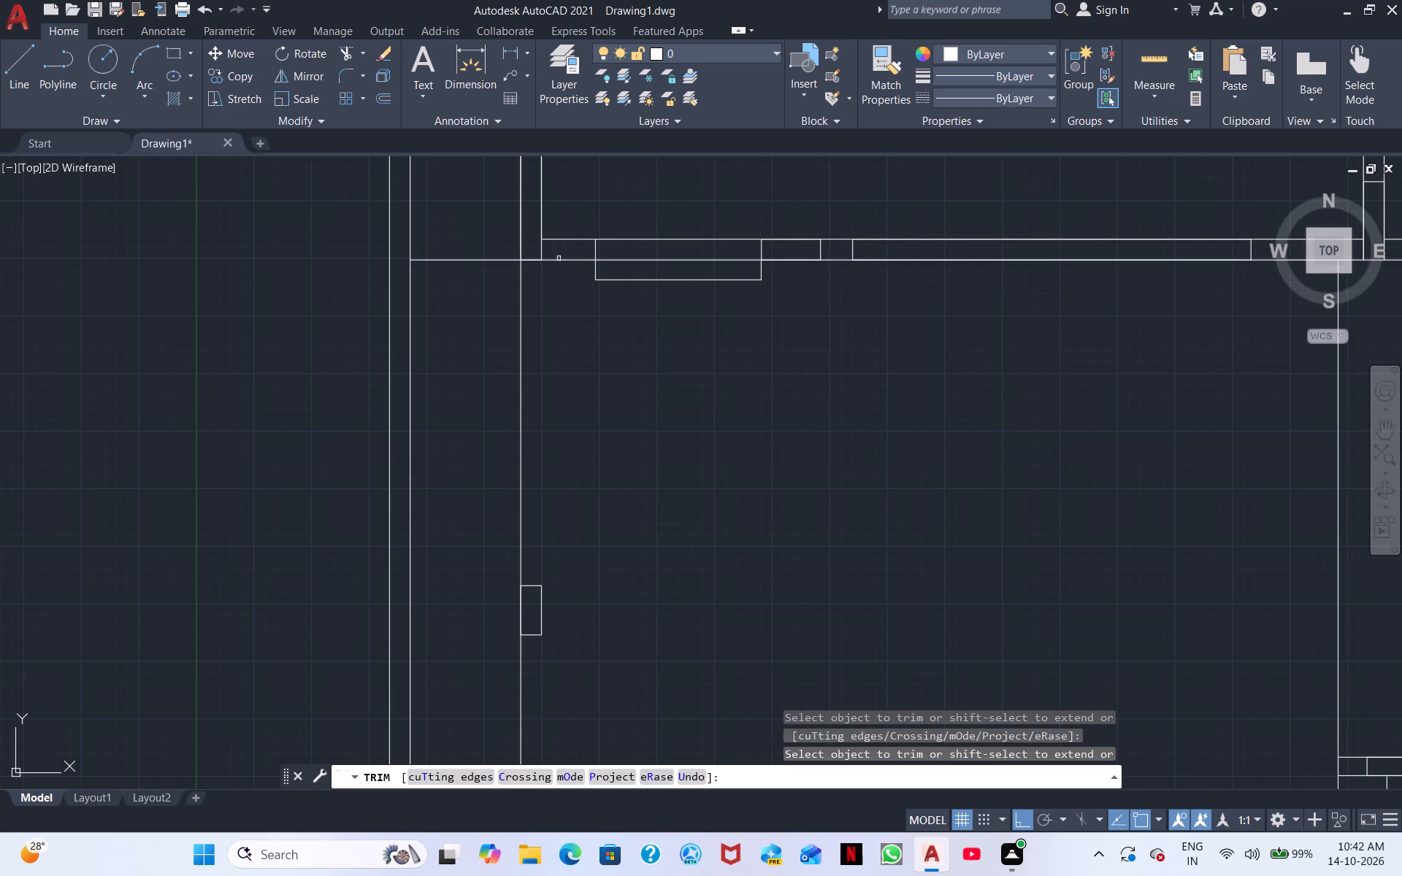
scroll(387, 274, down, 2)
key(Escape)
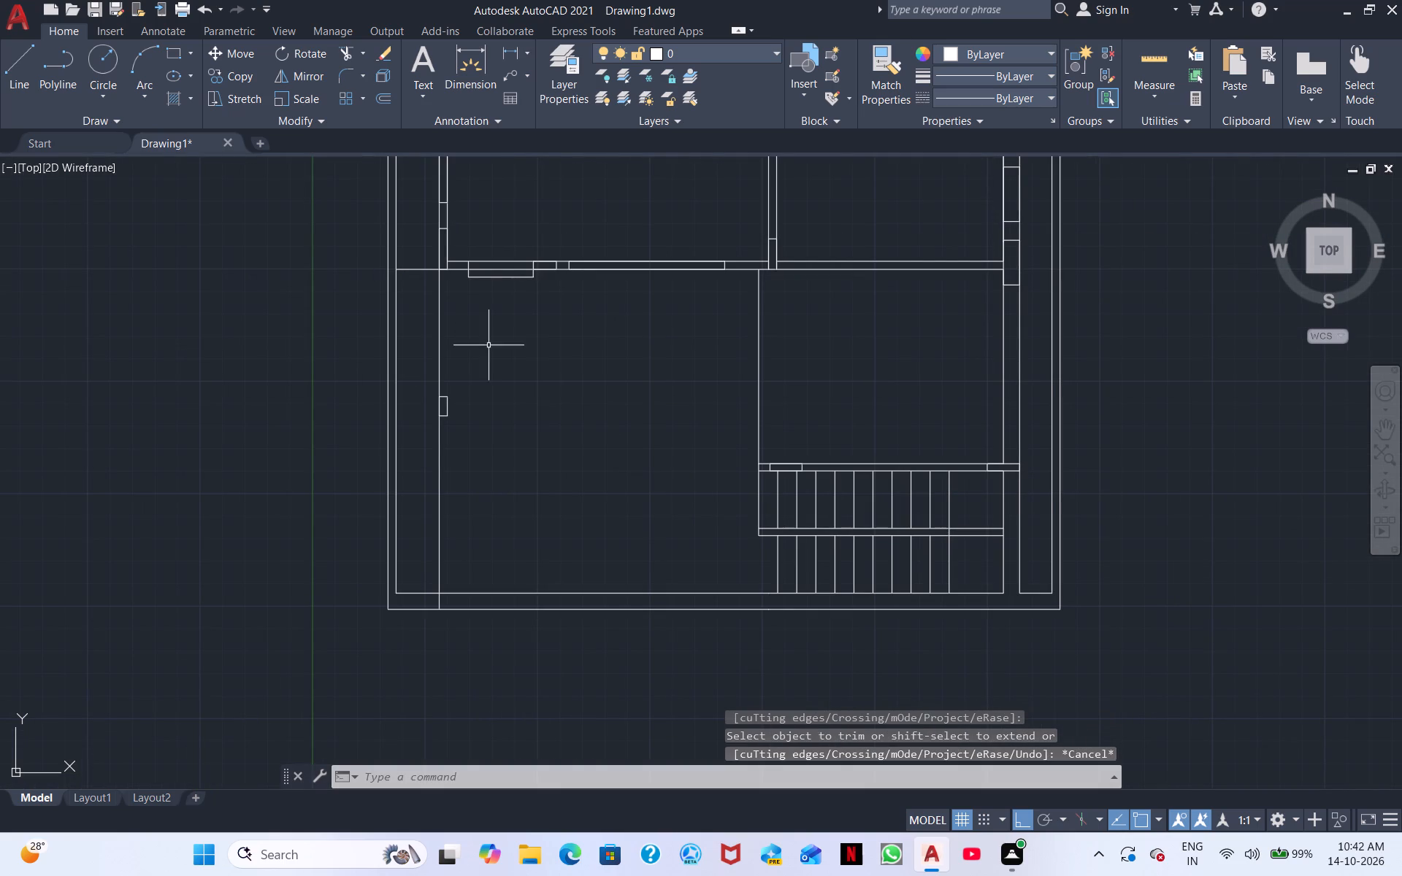
Extend the south wall's northern line westward past the west wall to the inner line of the west boundary.
scroll(419, 274, up, 2)
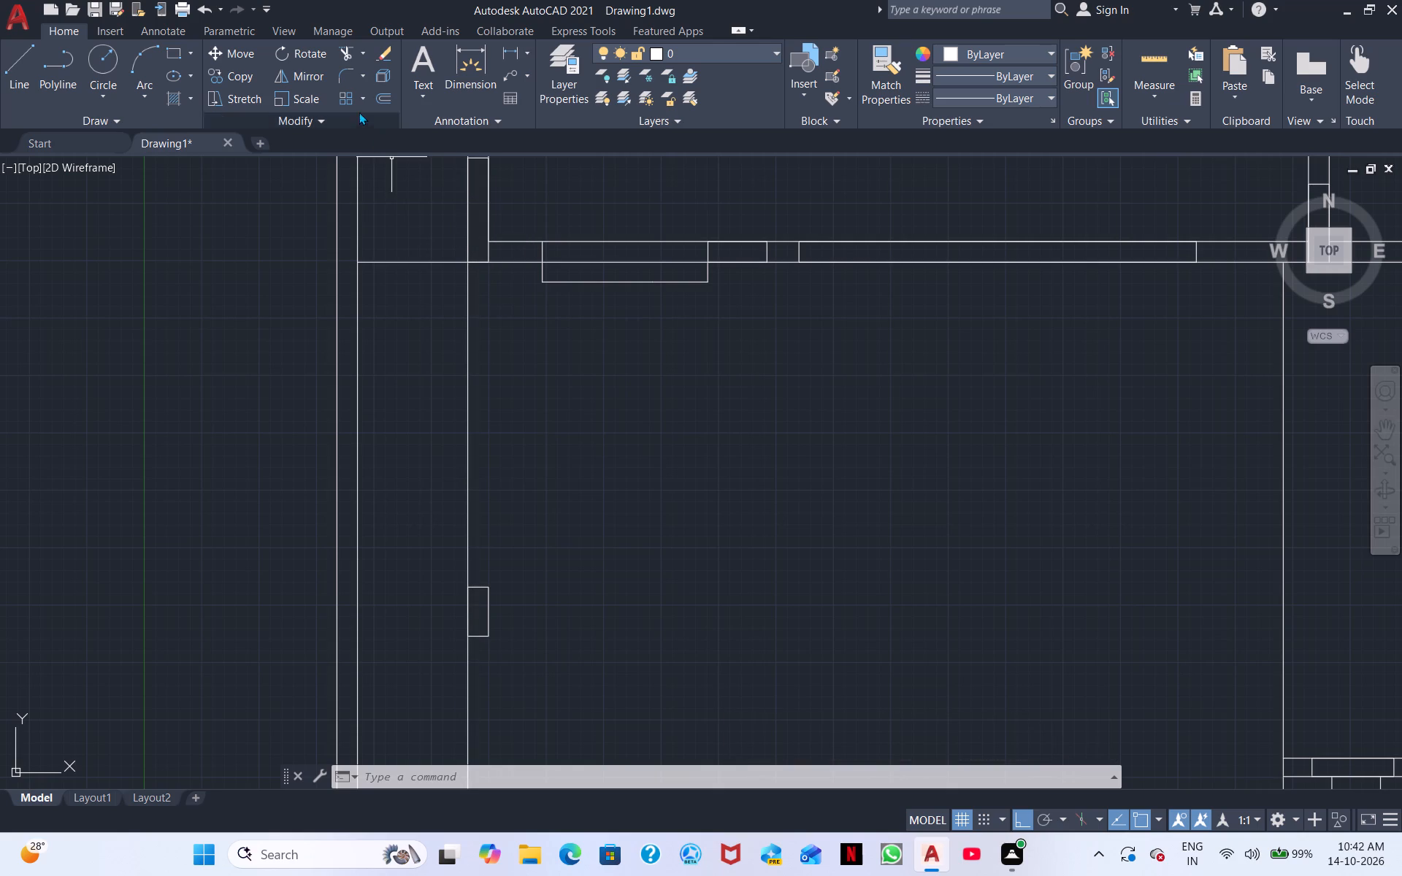
click(345, 50)
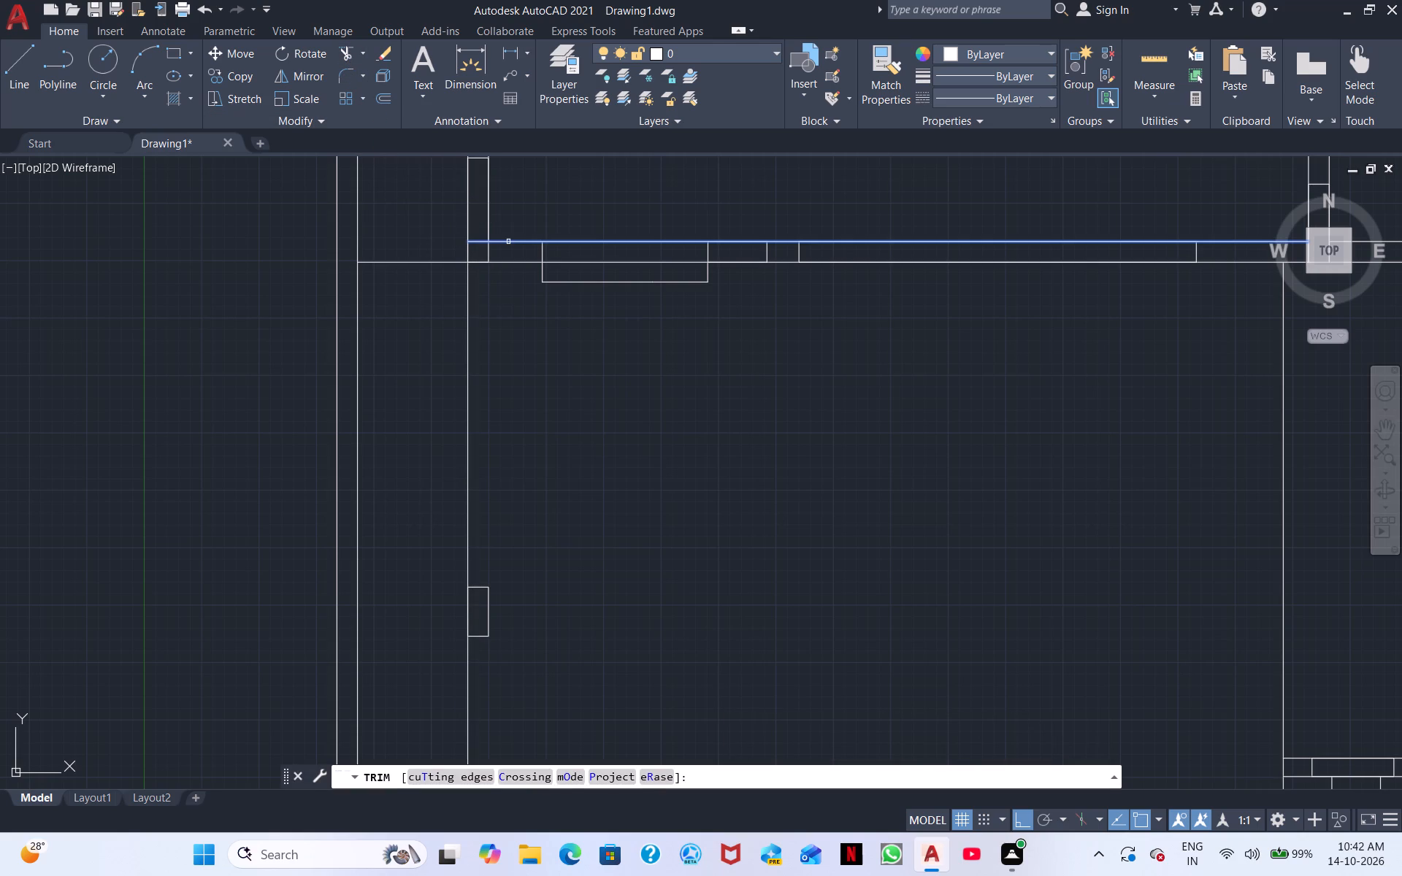
shift+click(508, 242)
shift+double_click(508, 242)
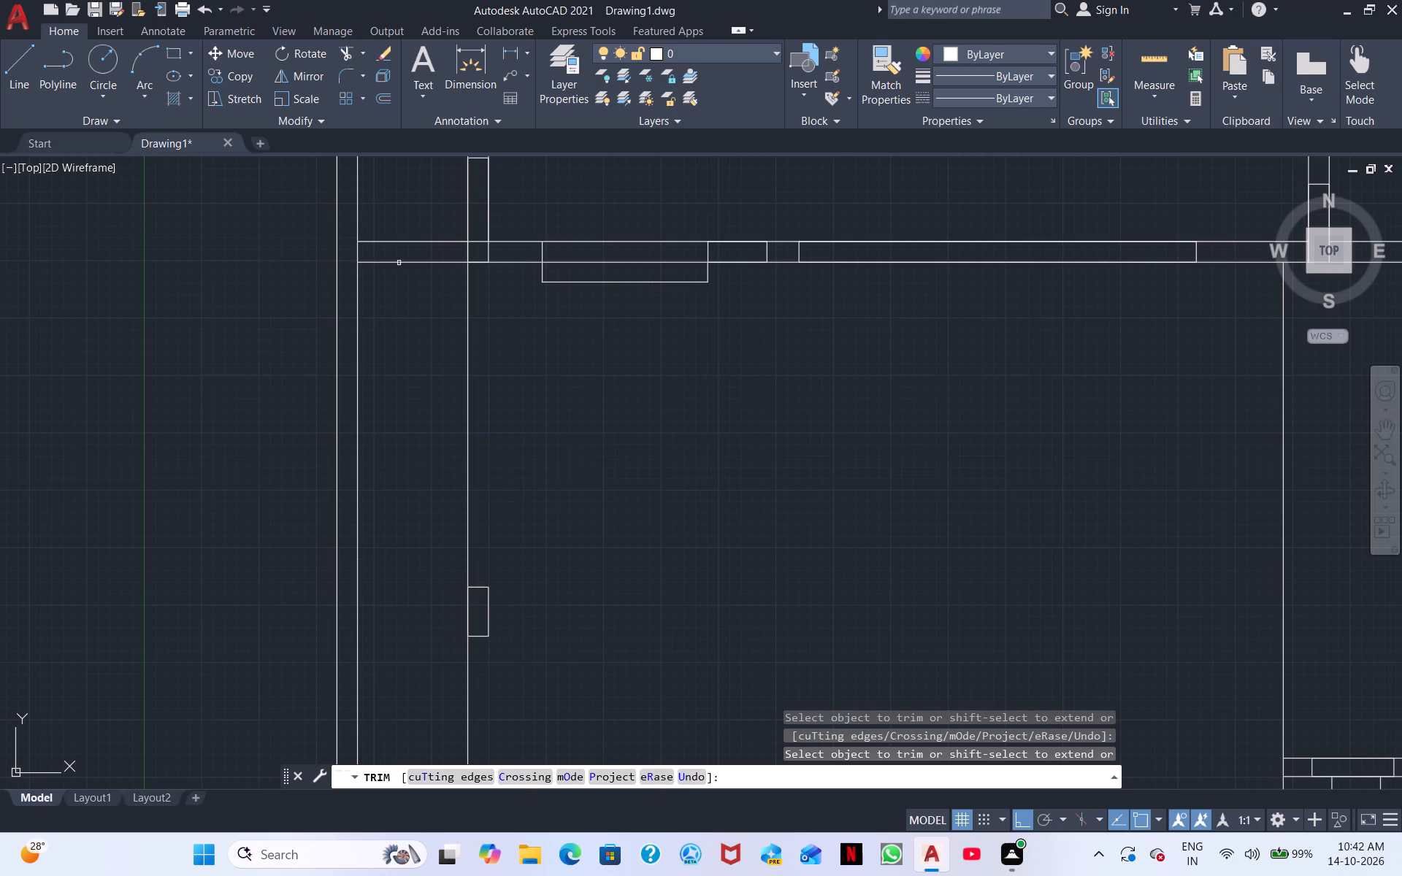
scroll(376, 285, down, 1)
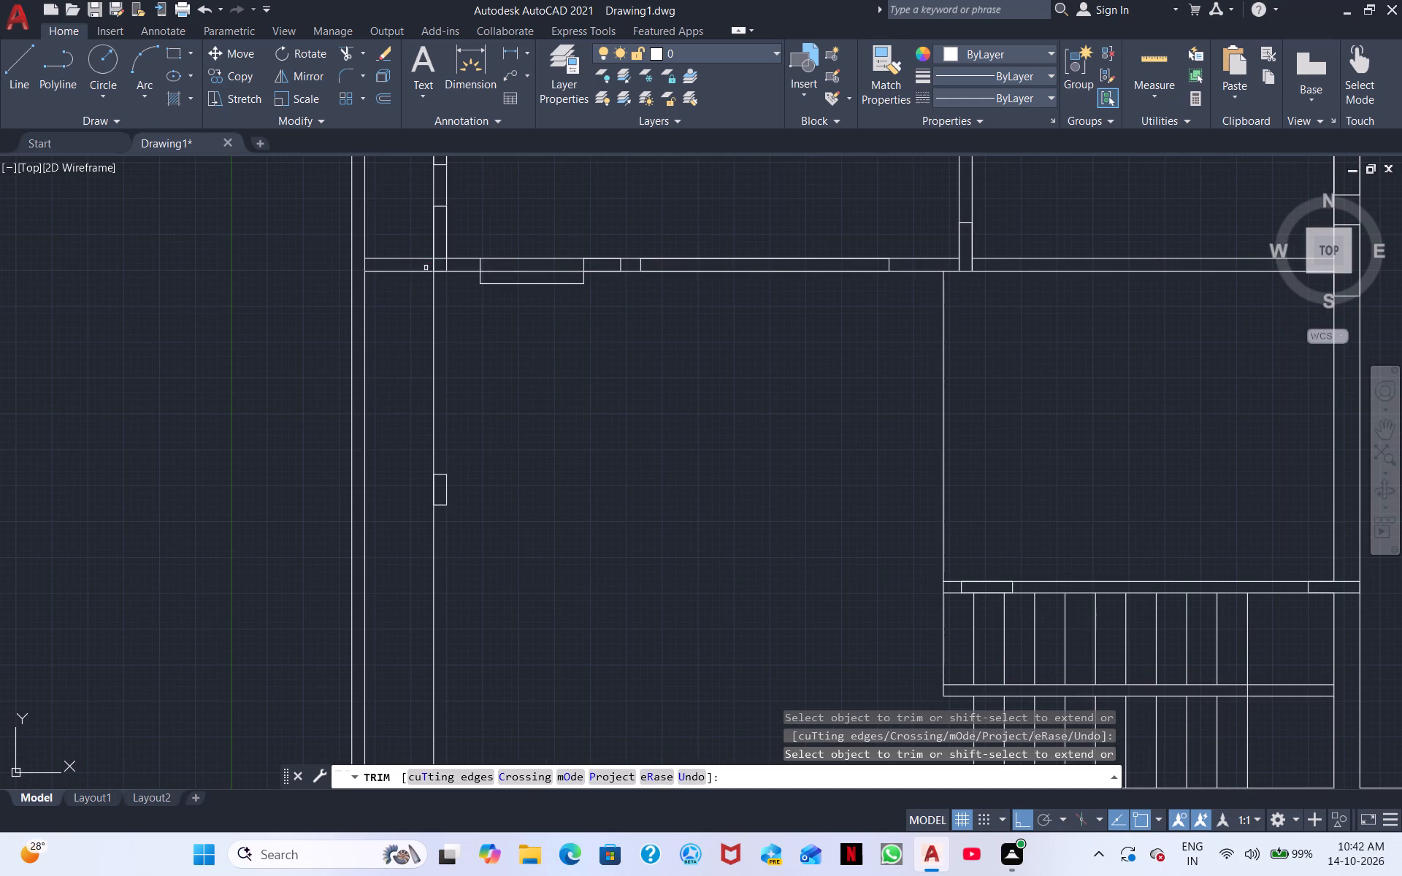
click(434, 266)
key(Escape)
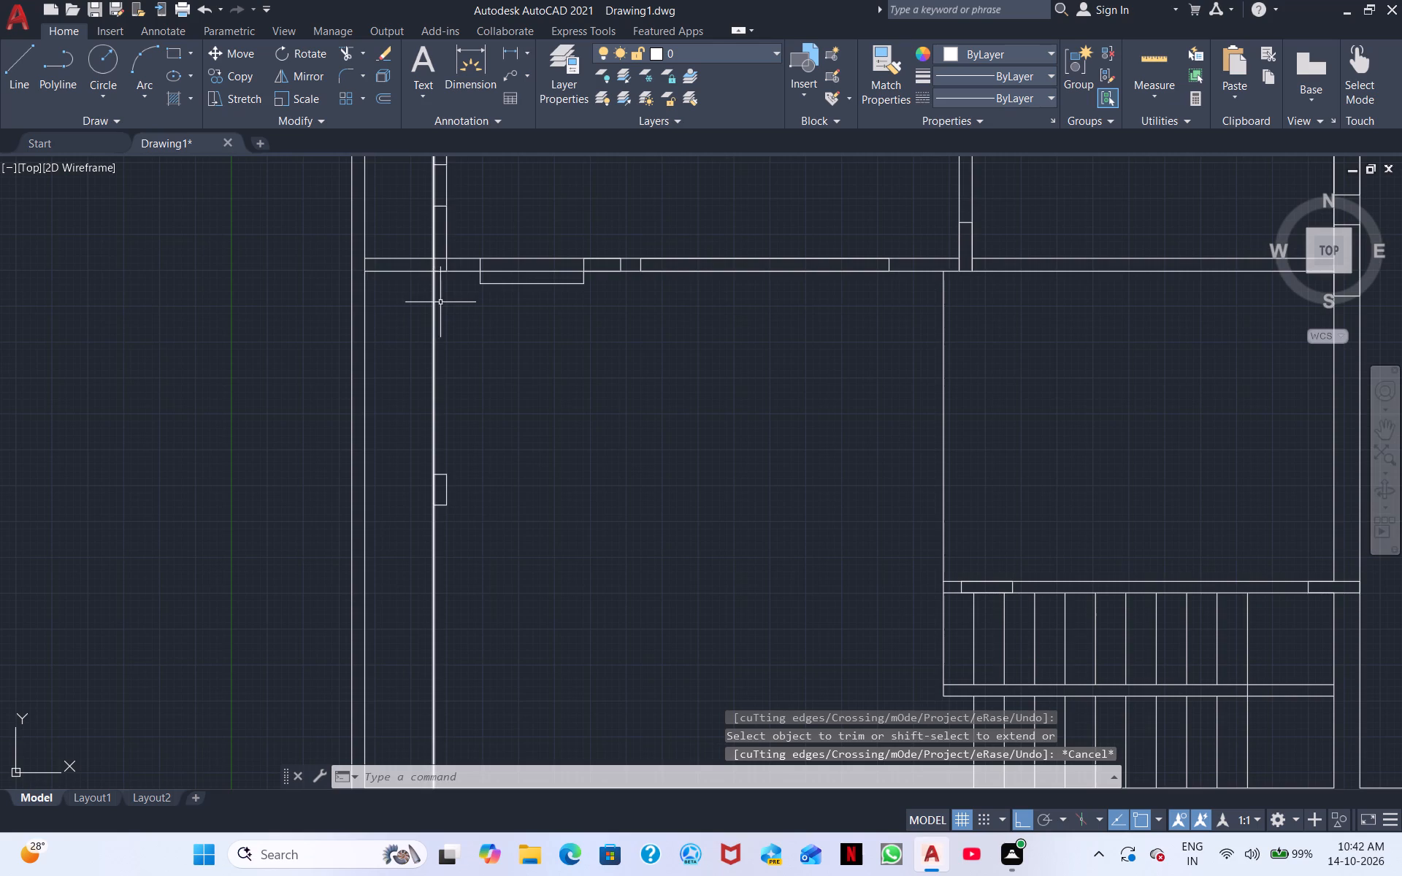
Trim the west vertical line where it crosses between the two lines of the south wall.
scroll(448, 289, up, 4)
middle_drag(435, 330, 480, 612)
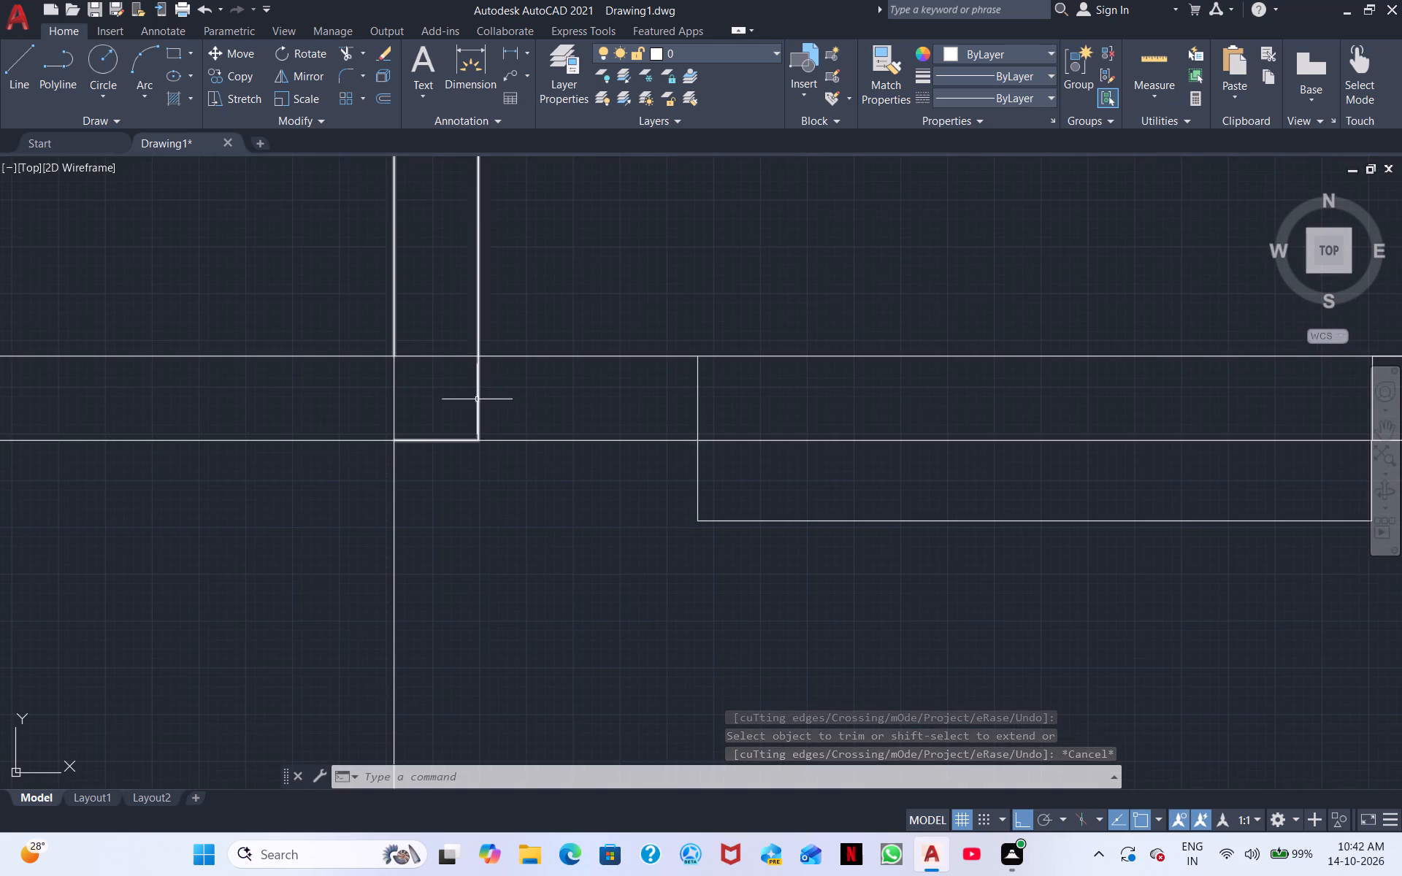
click(389, 393)
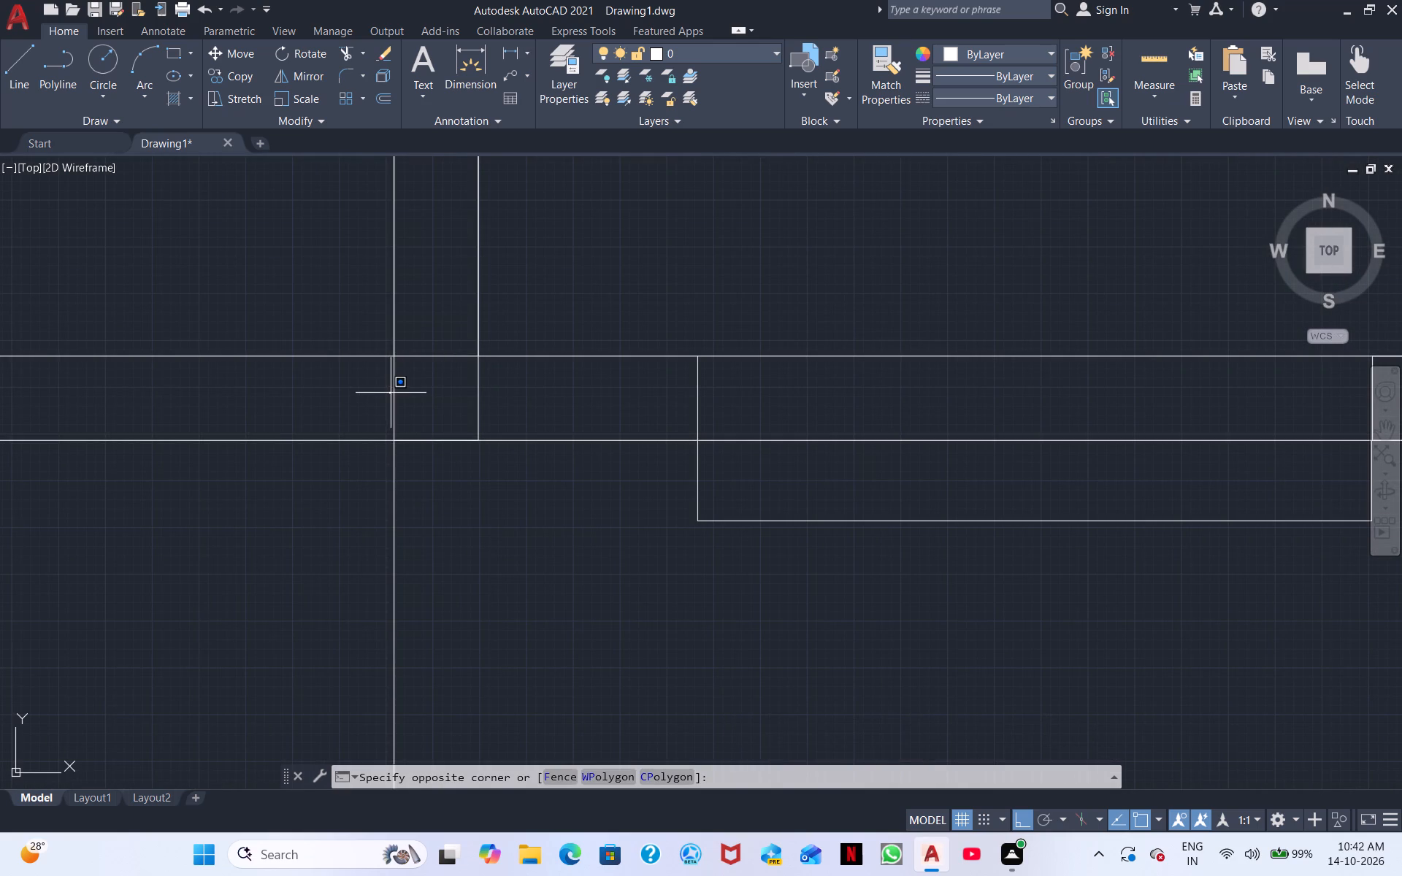
double_click(414, 393)
key(Escape)
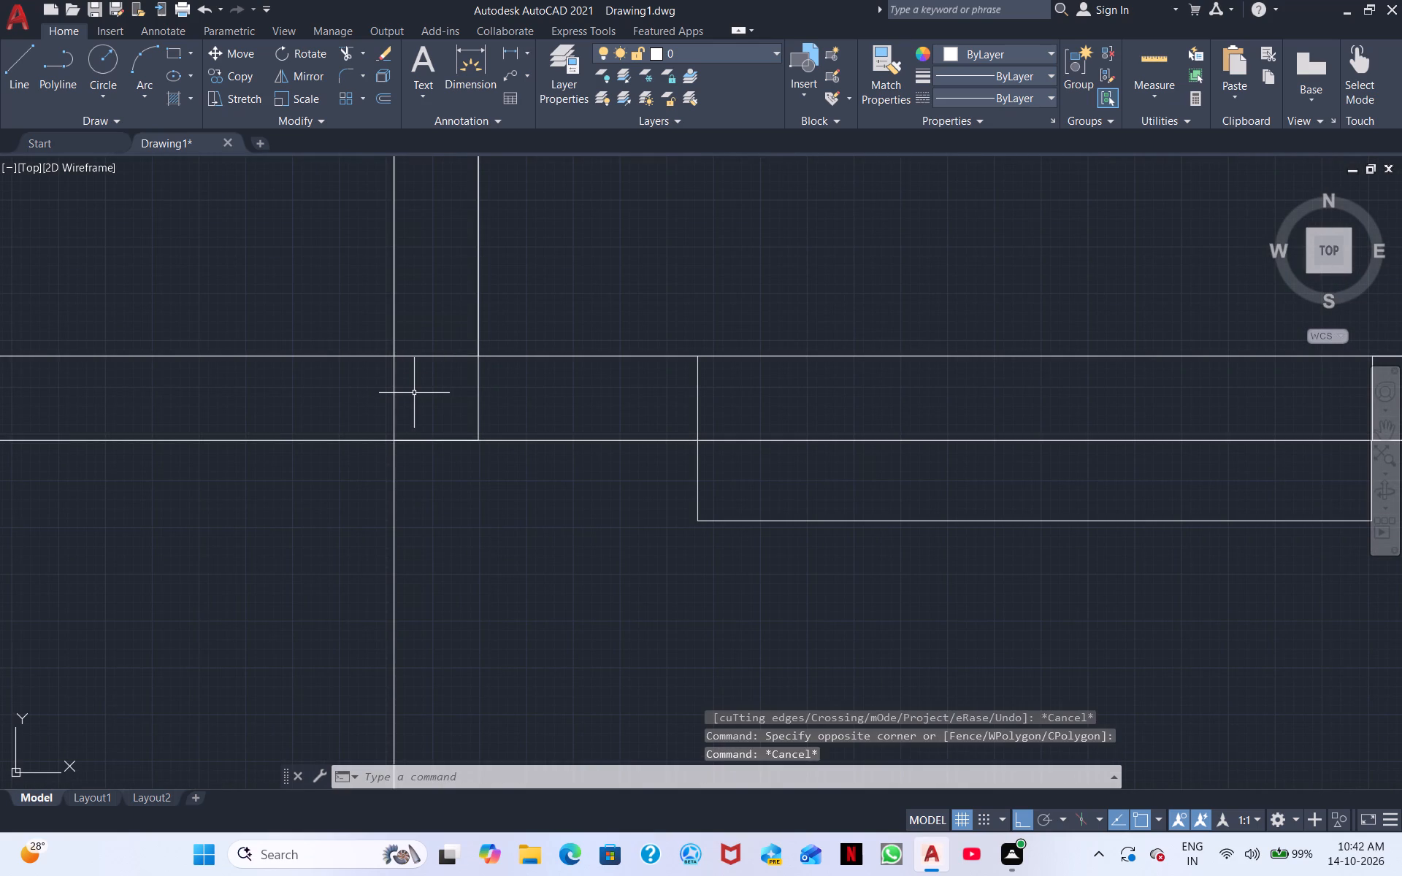
click(348, 48)
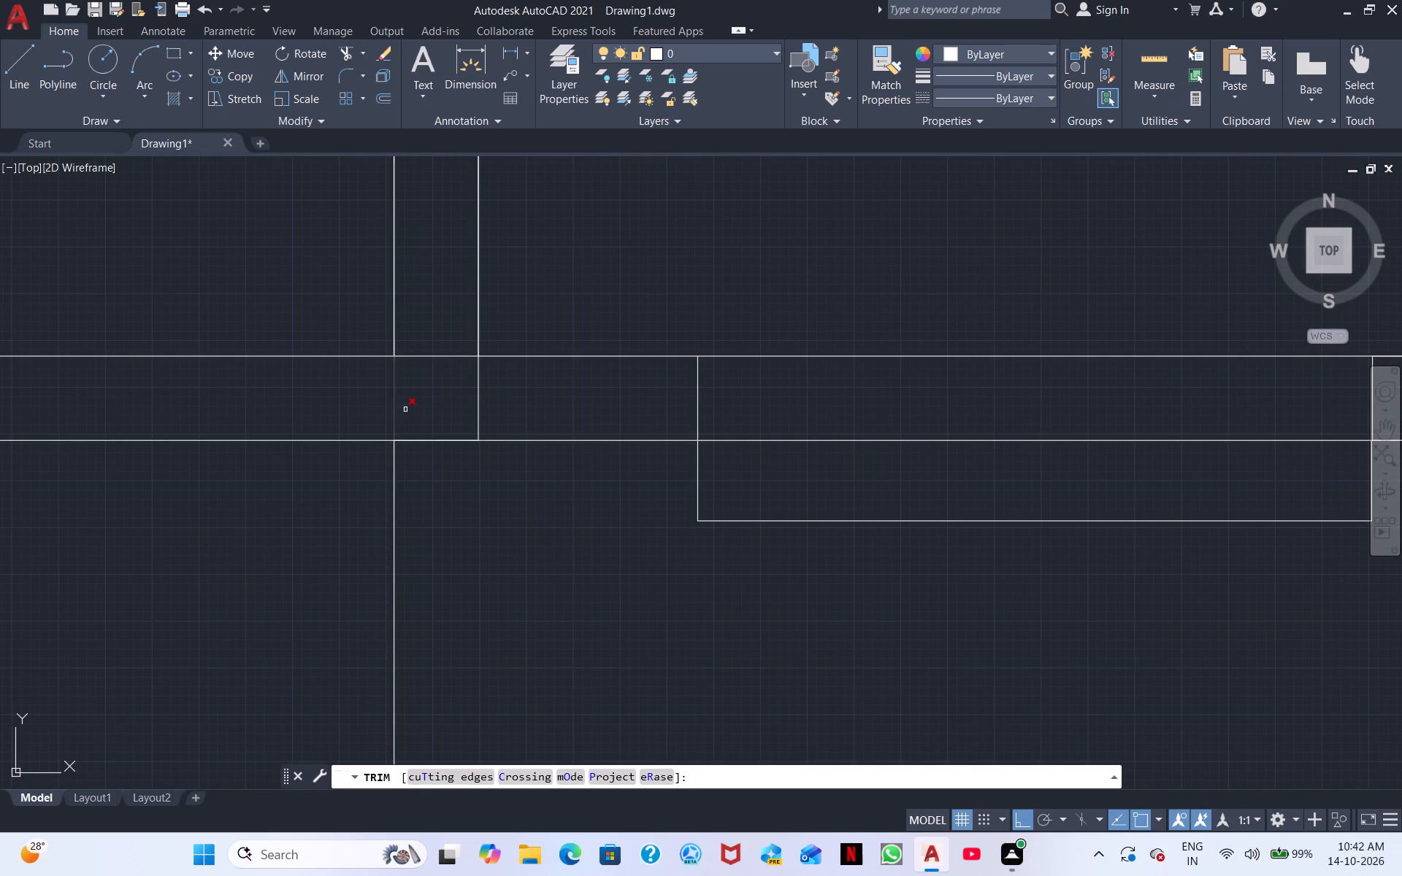
click(394, 405)
scroll(402, 403, down, 2)
middle_drag(464, 515, 420, 452)
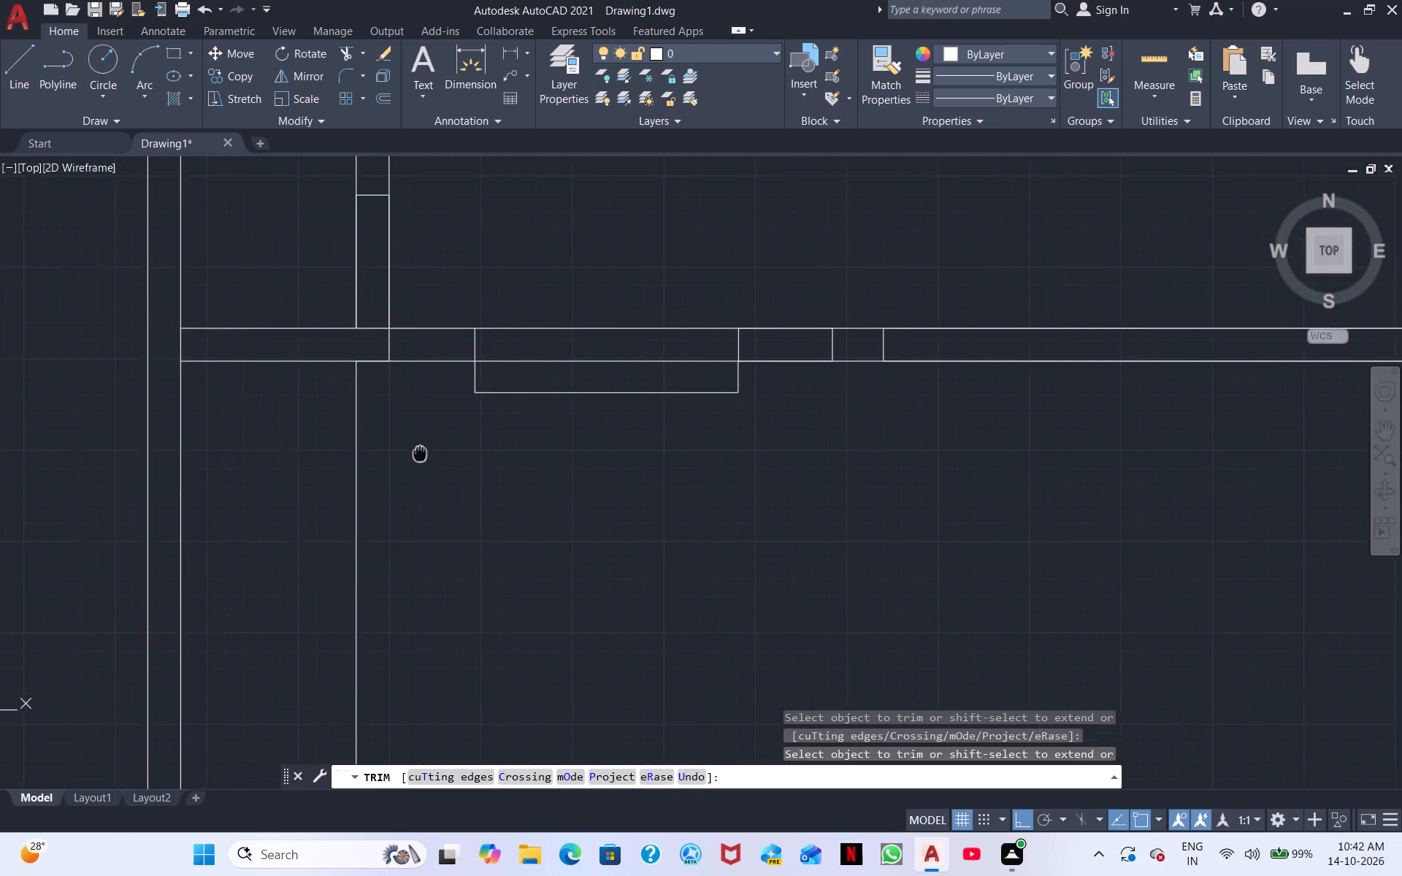
middle_drag(420, 452, 417, 447)
scroll(417, 447, down, 2)
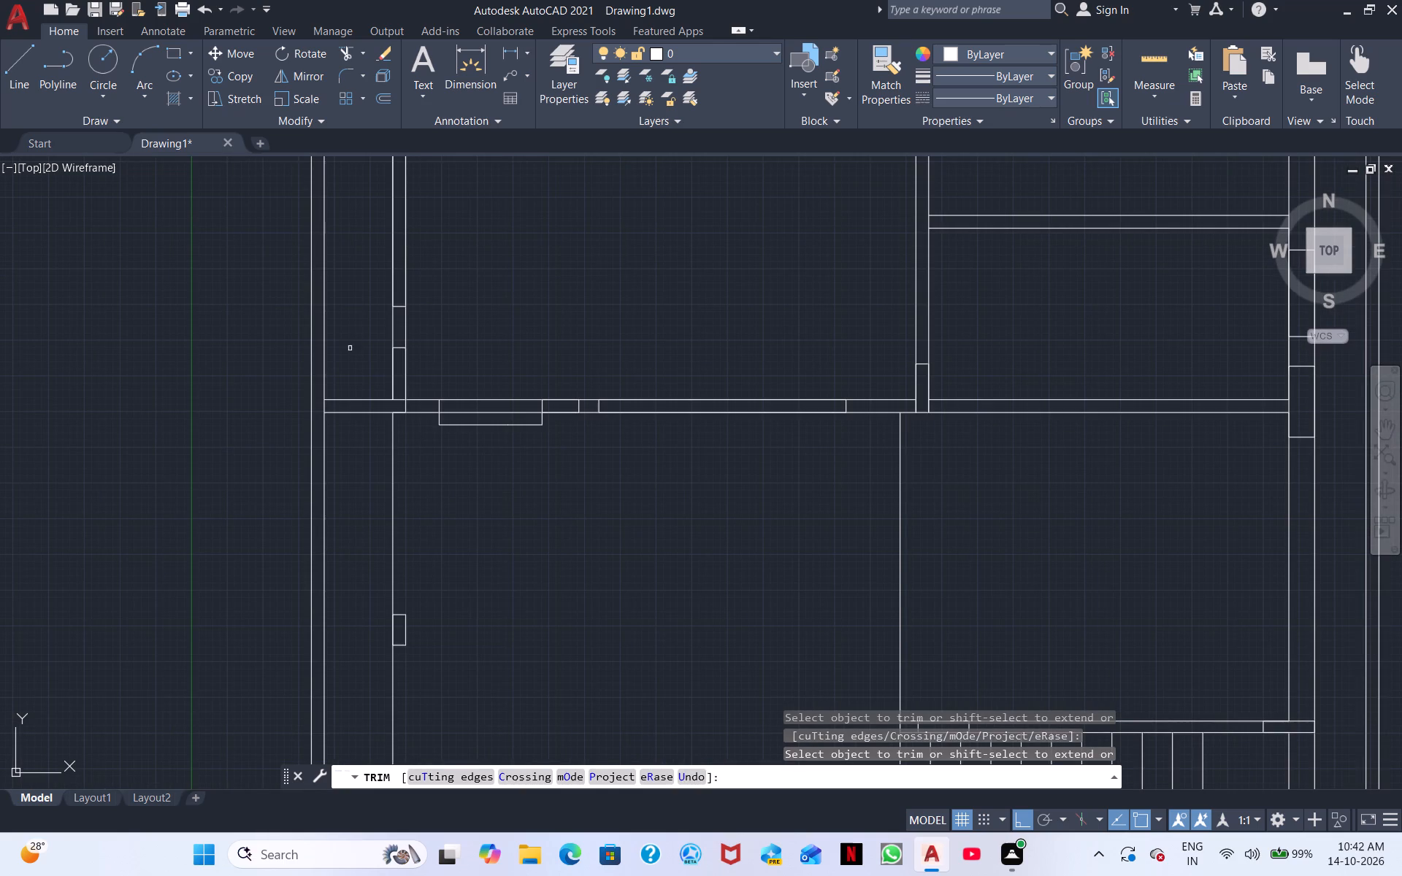
key(Escape)
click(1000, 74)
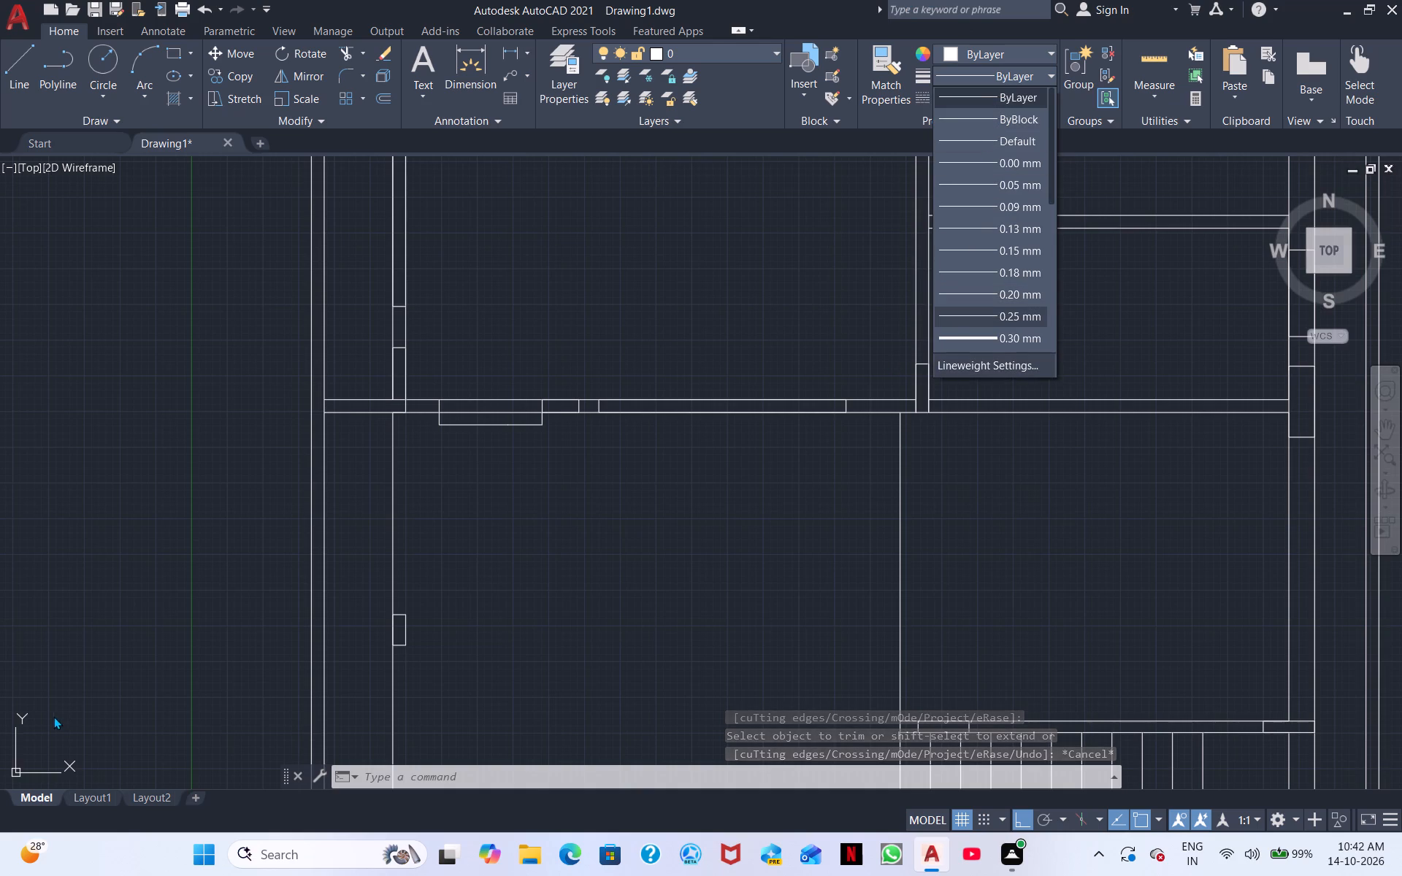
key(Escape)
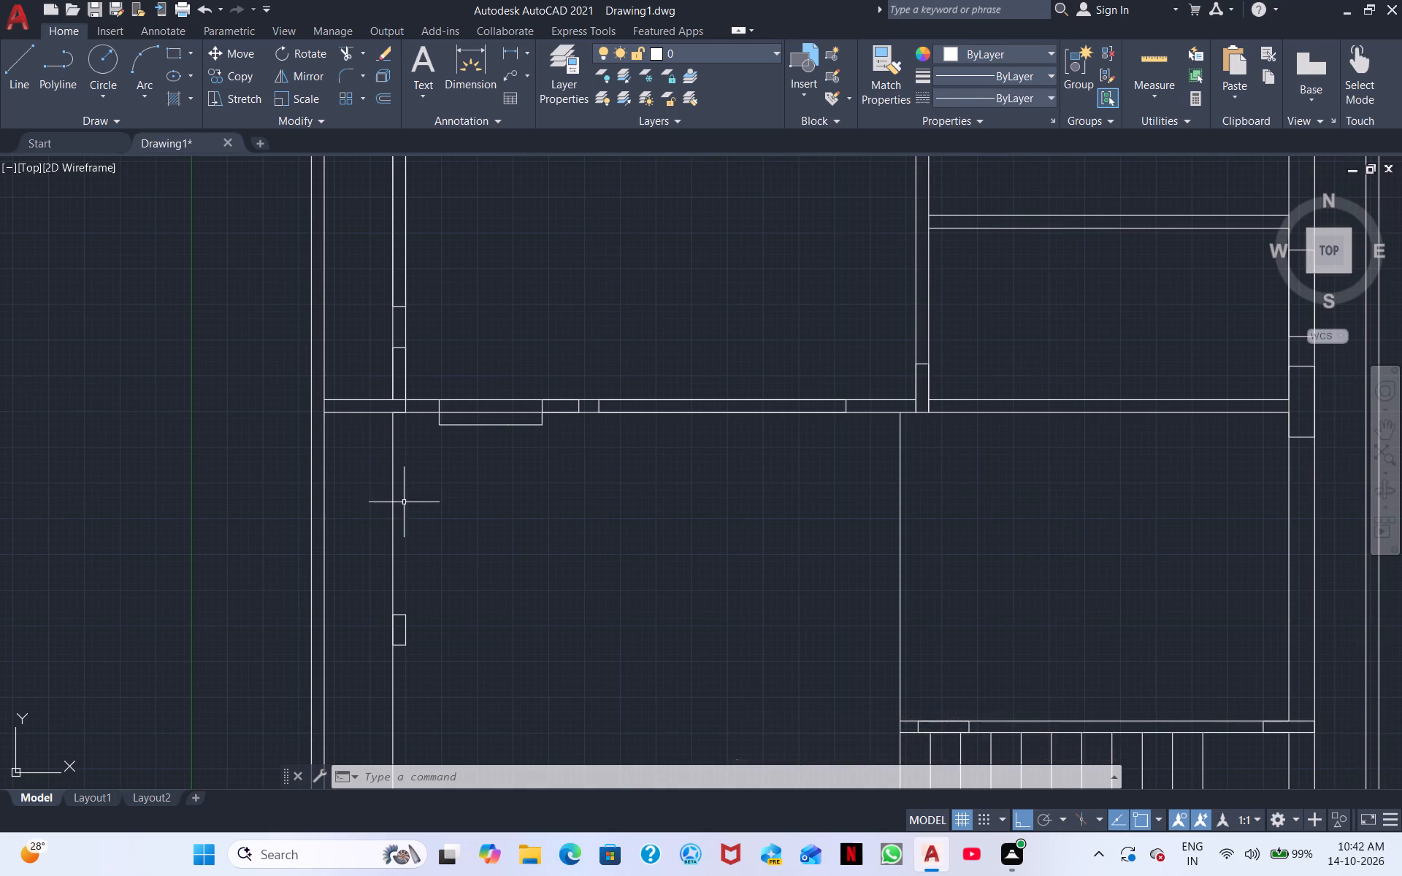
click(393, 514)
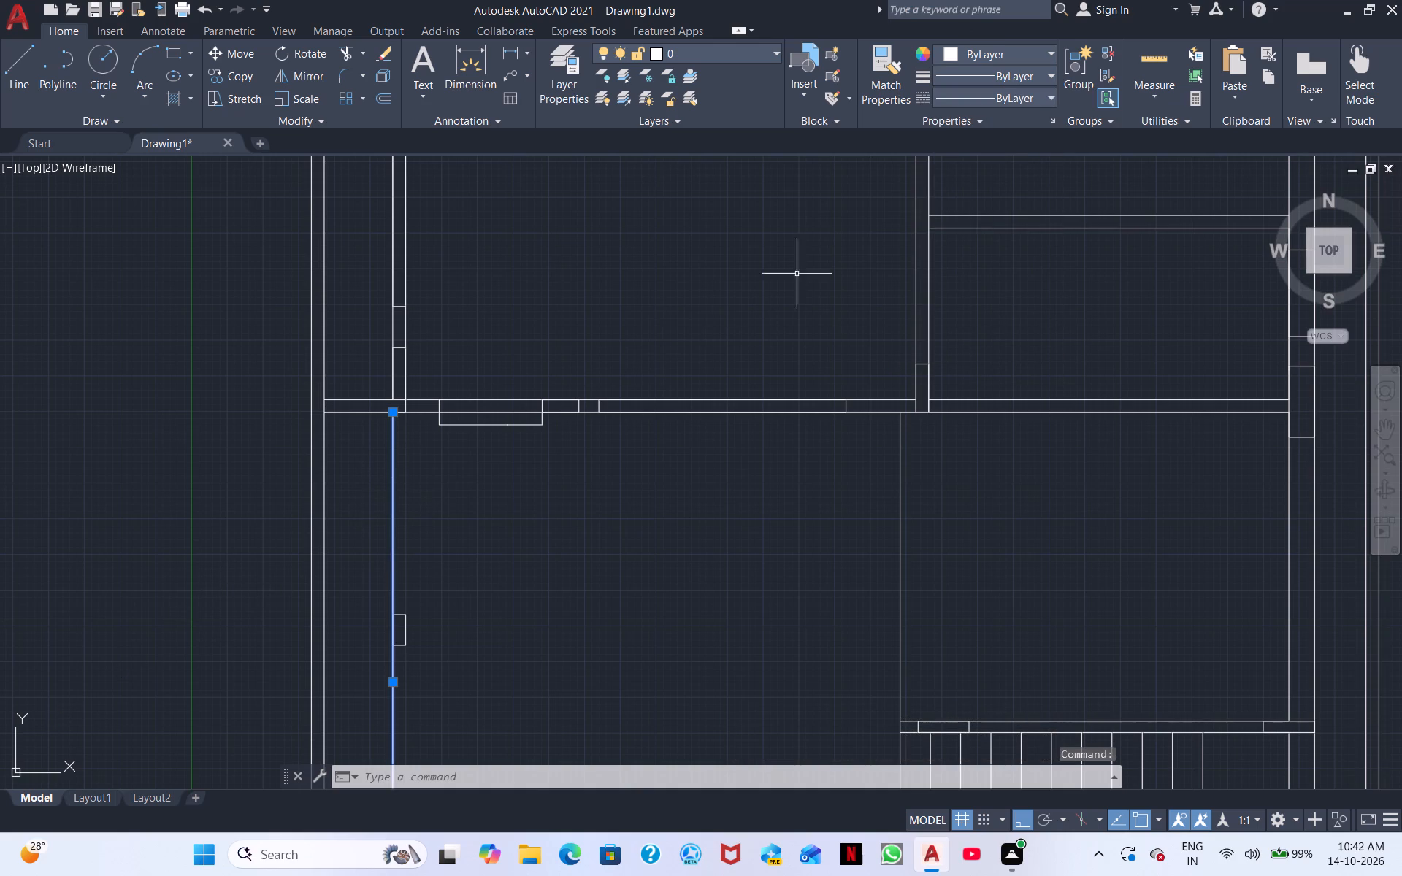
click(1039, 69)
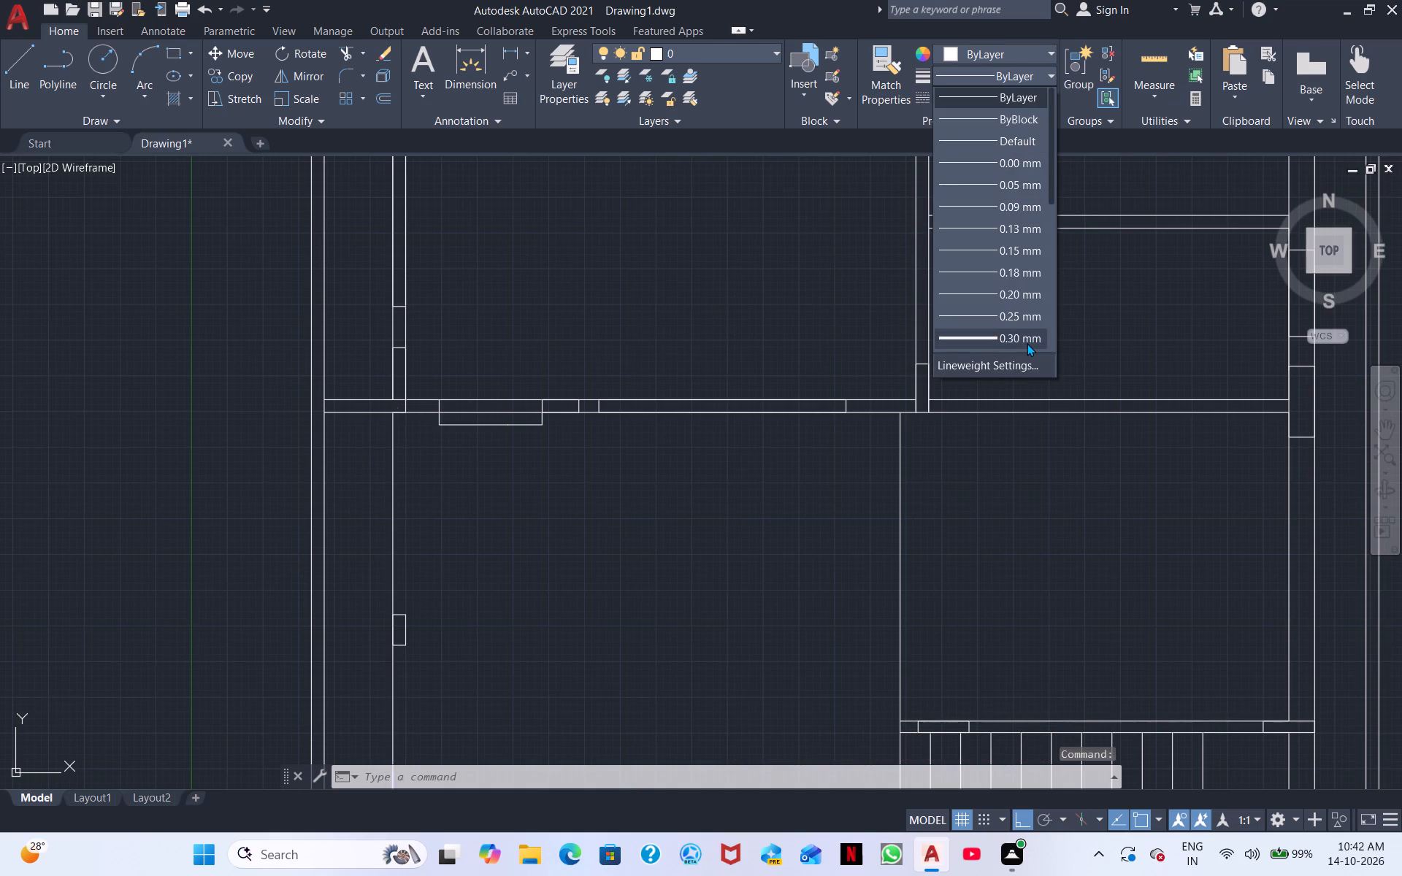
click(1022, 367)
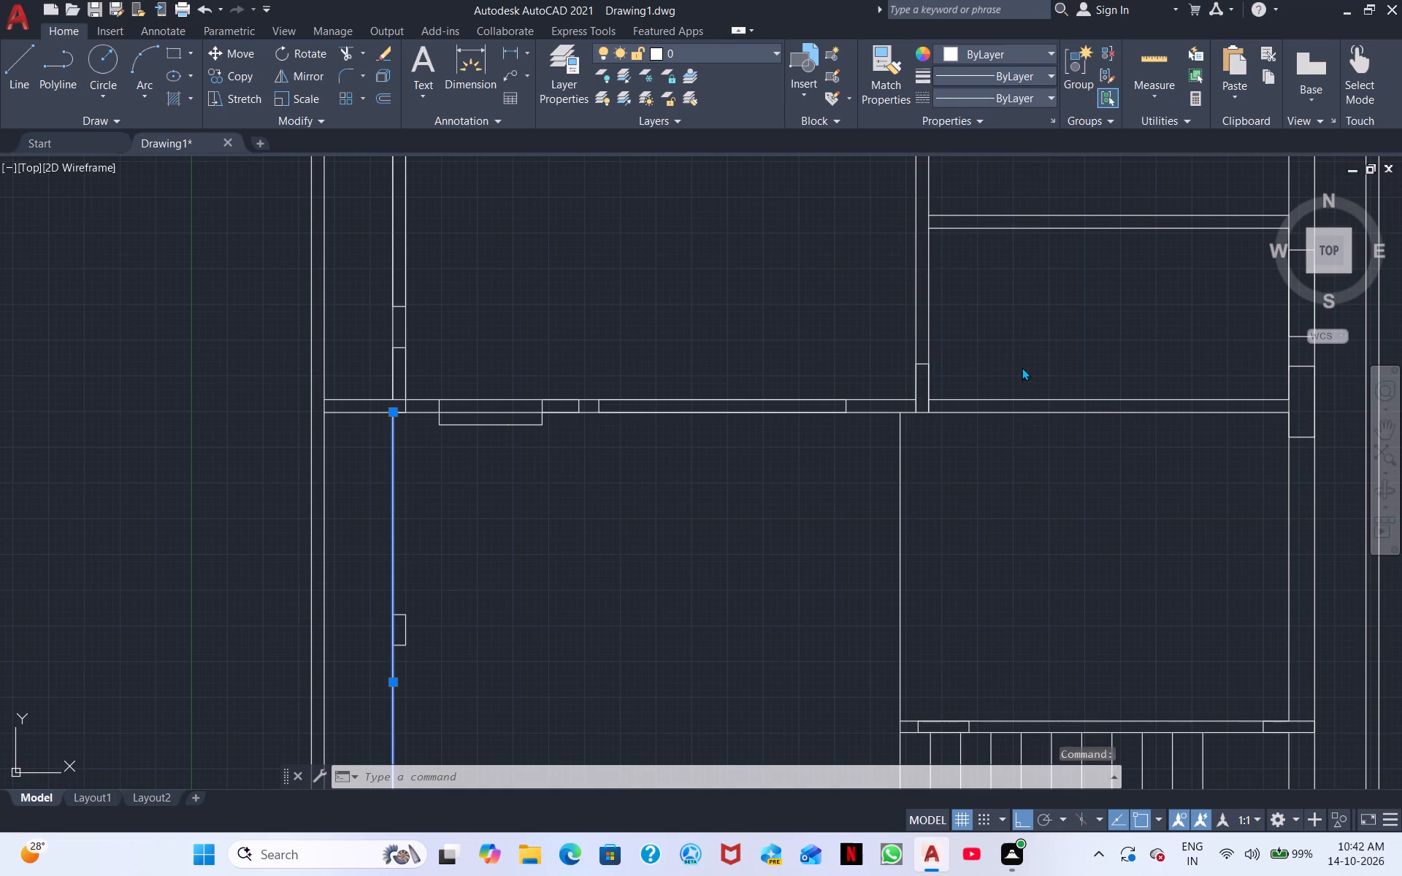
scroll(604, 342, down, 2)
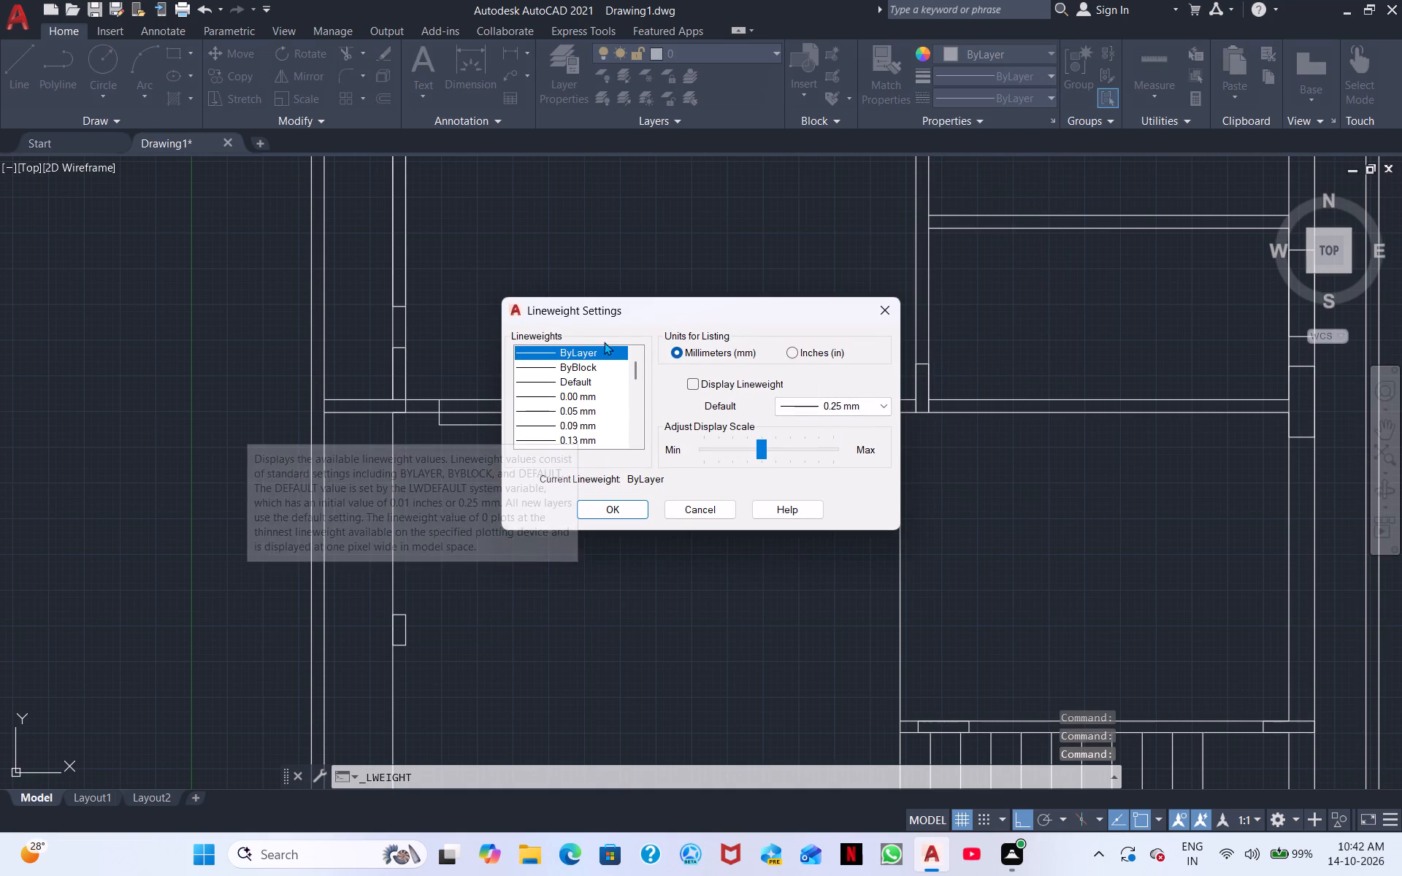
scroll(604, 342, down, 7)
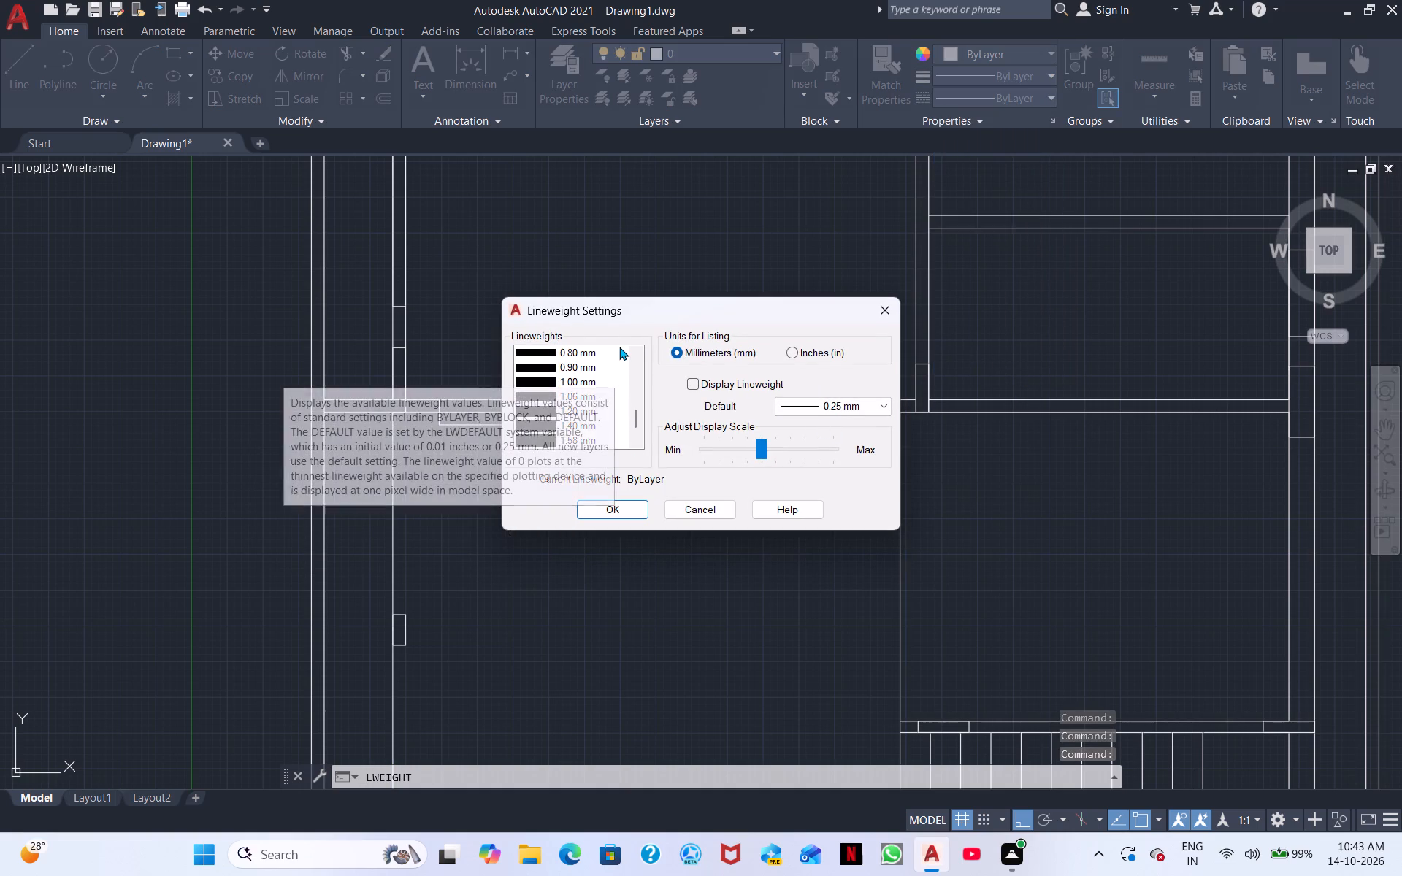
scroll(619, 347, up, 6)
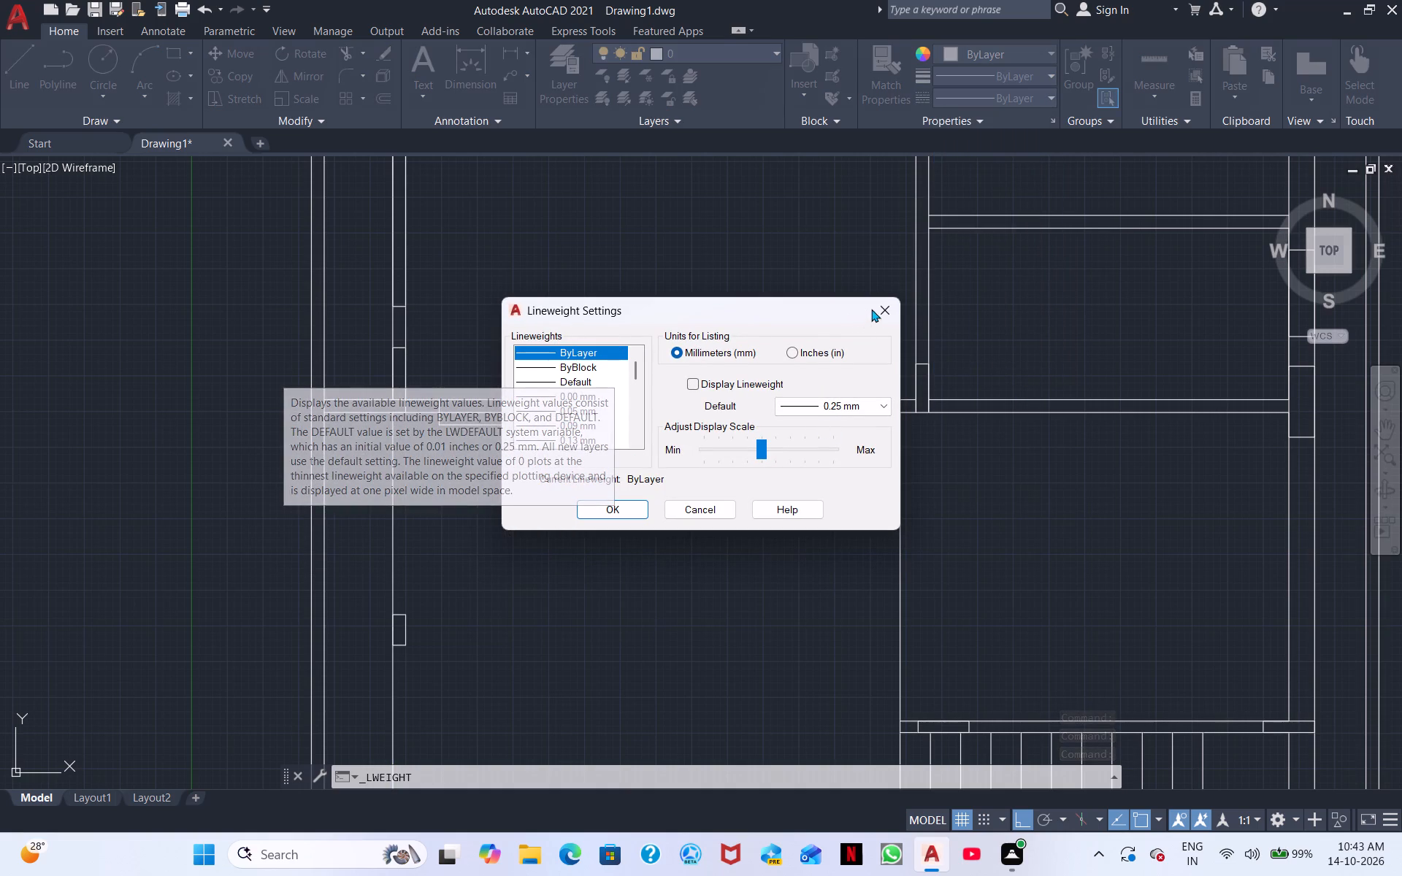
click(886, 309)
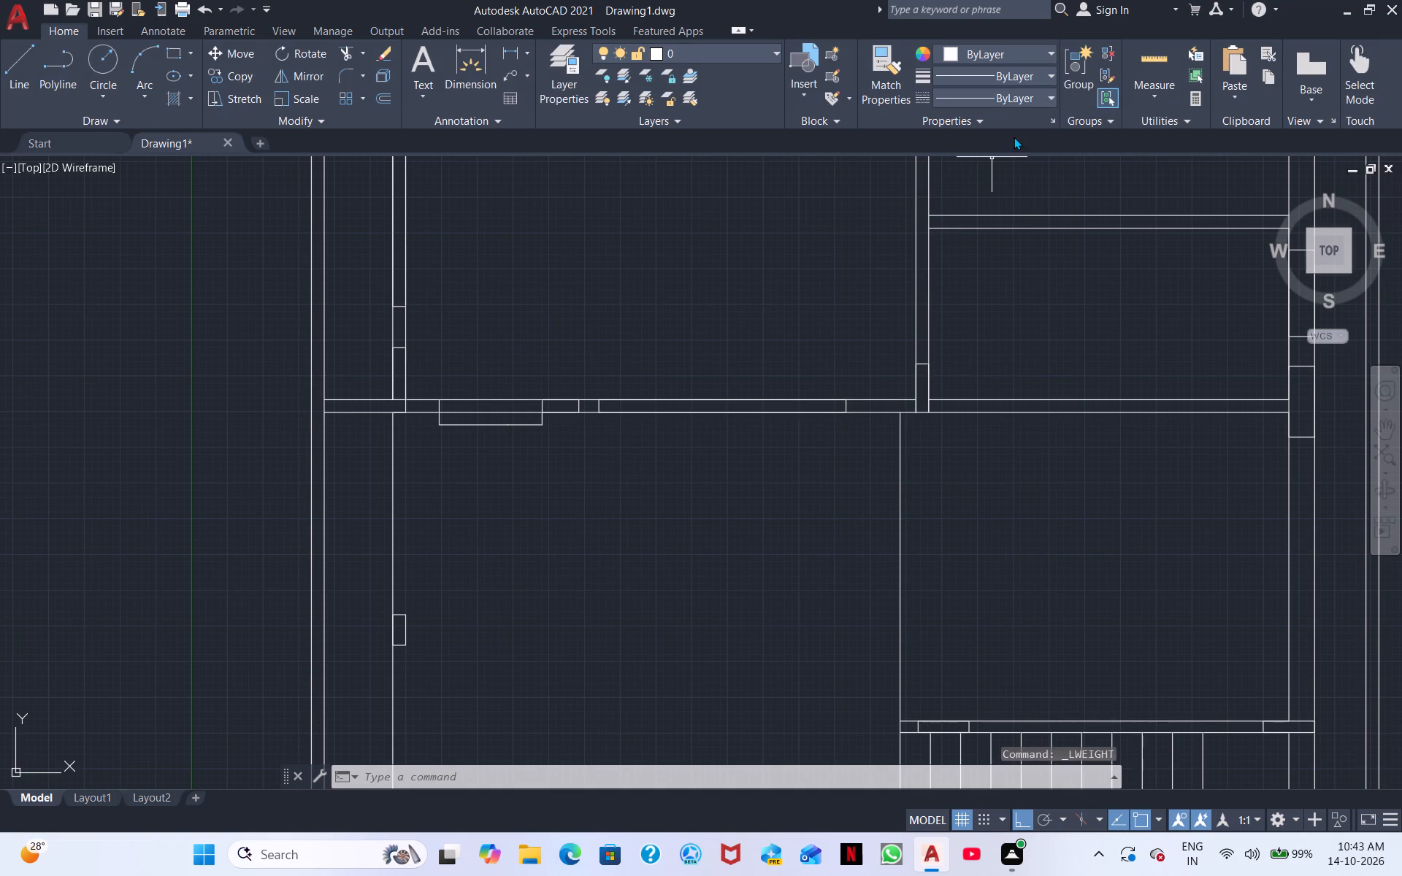
Load the dashed linetype ACAD_ISO02W100 (ISO dash) into the drawing.
click(1041, 98)
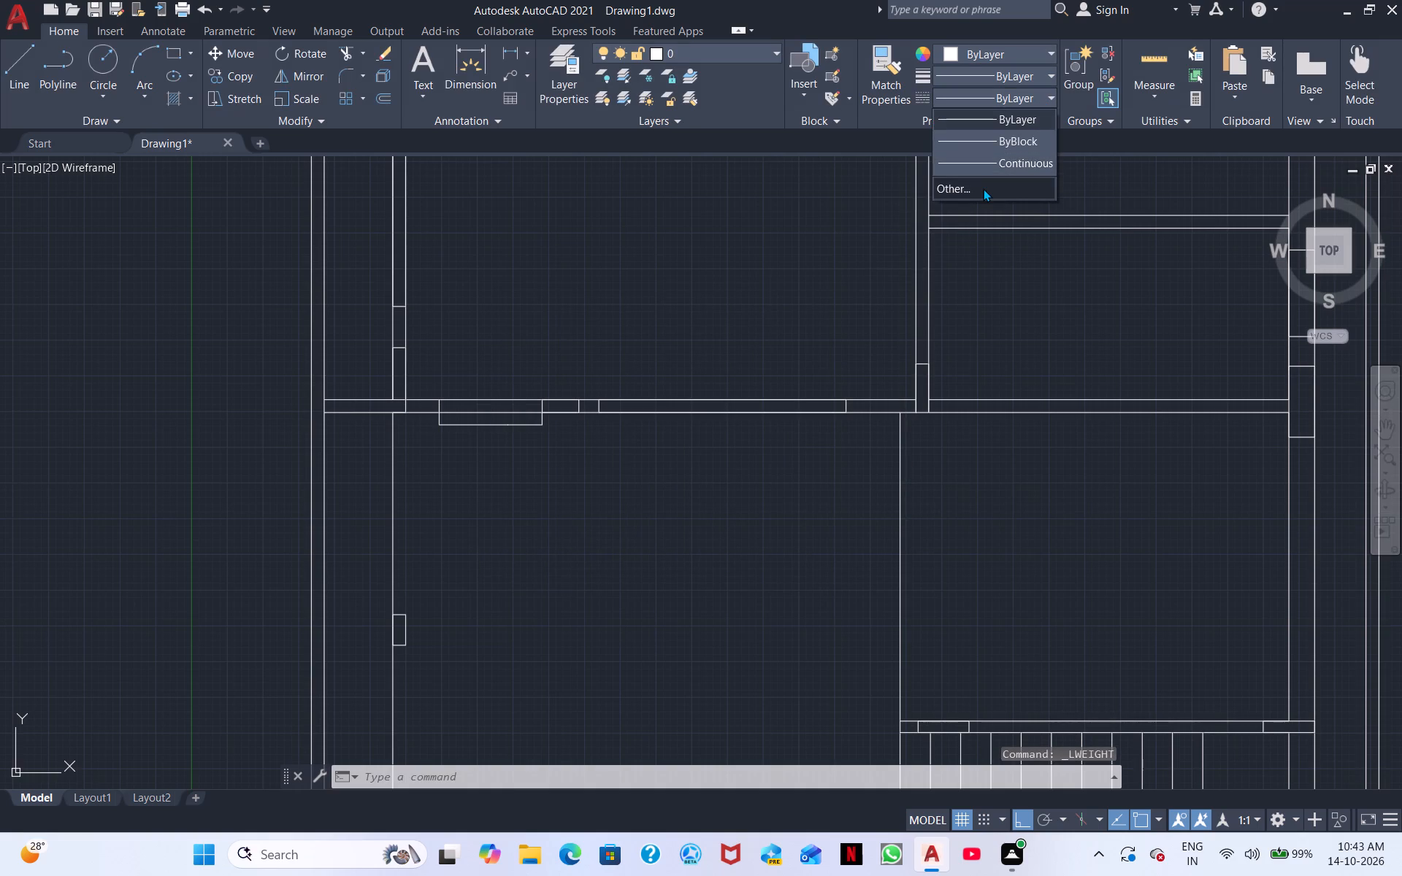
click(983, 188)
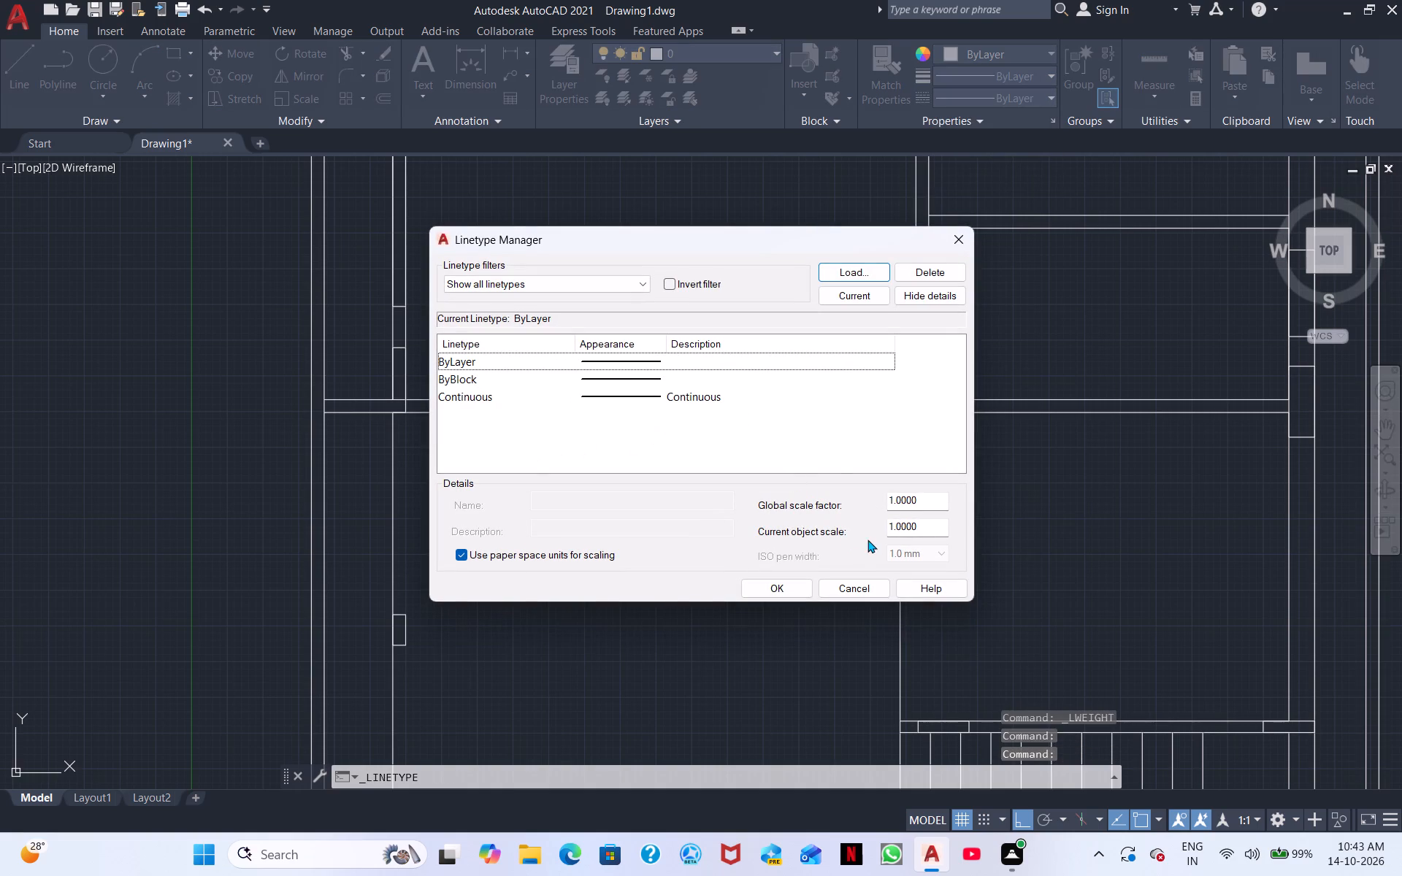
click(846, 270)
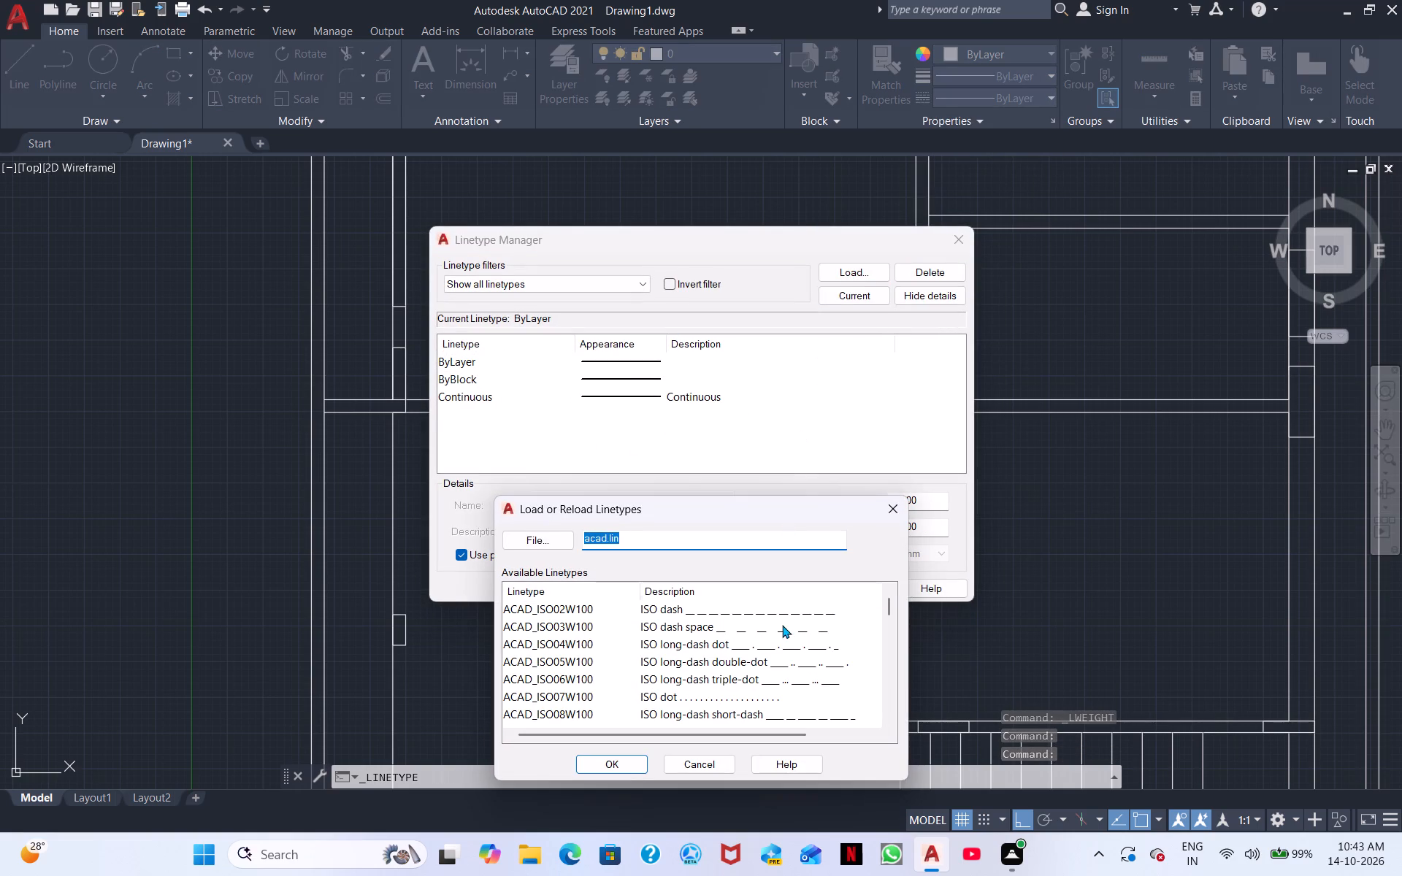
click(779, 615)
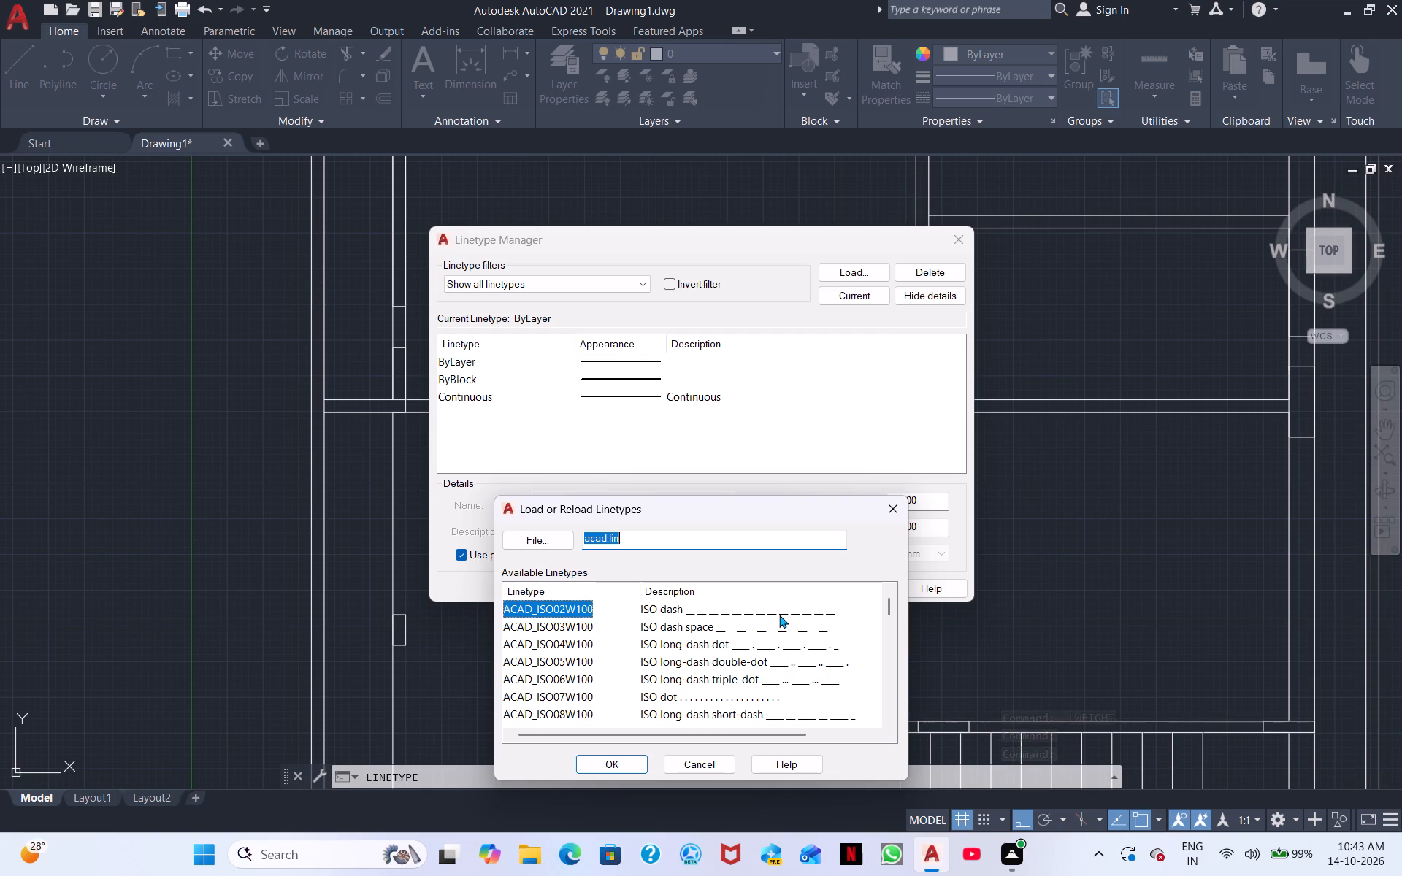
click(624, 760)
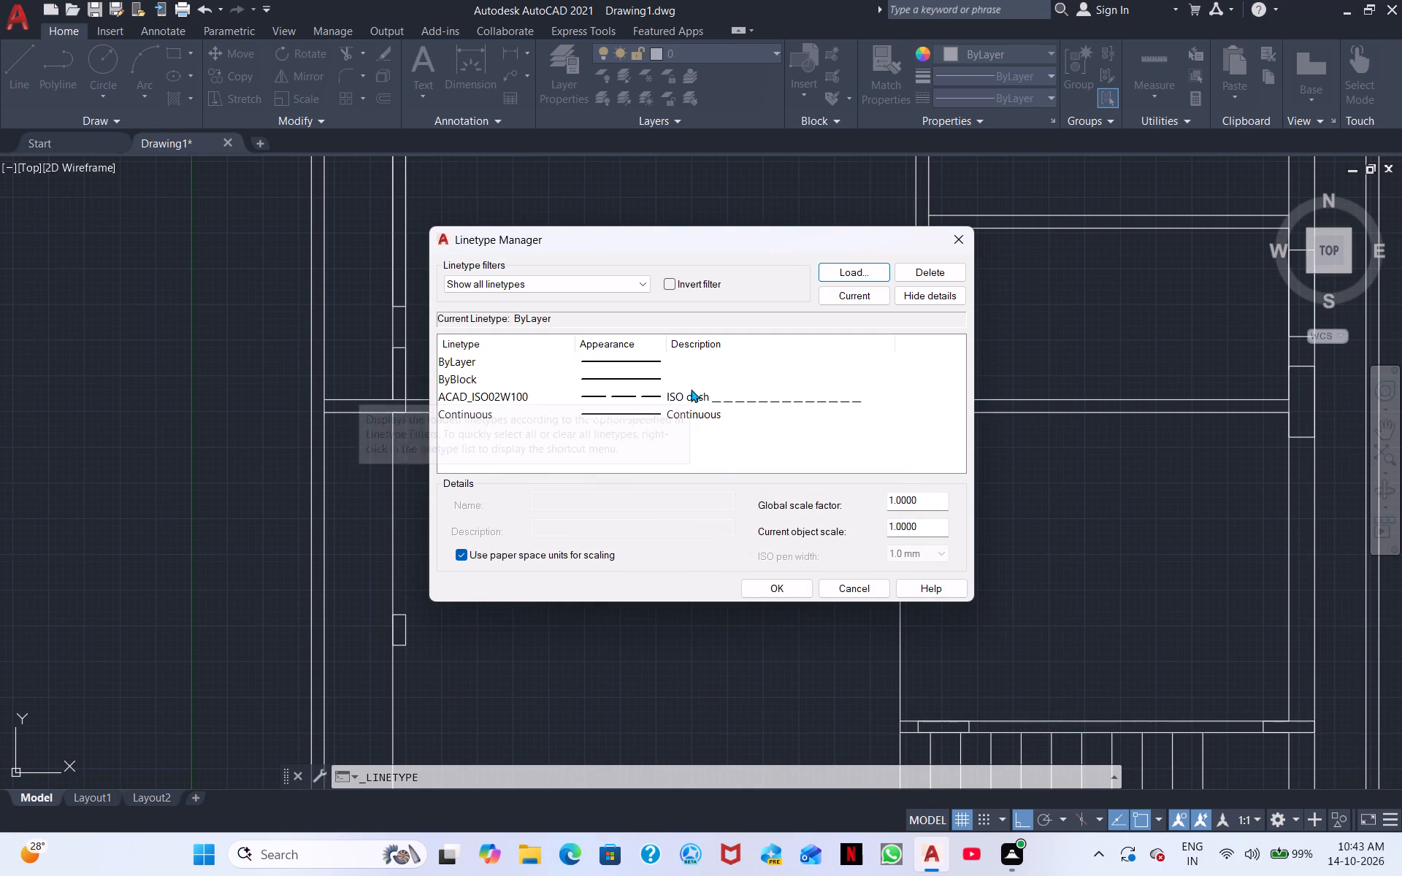
click(691, 389)
click(789, 586)
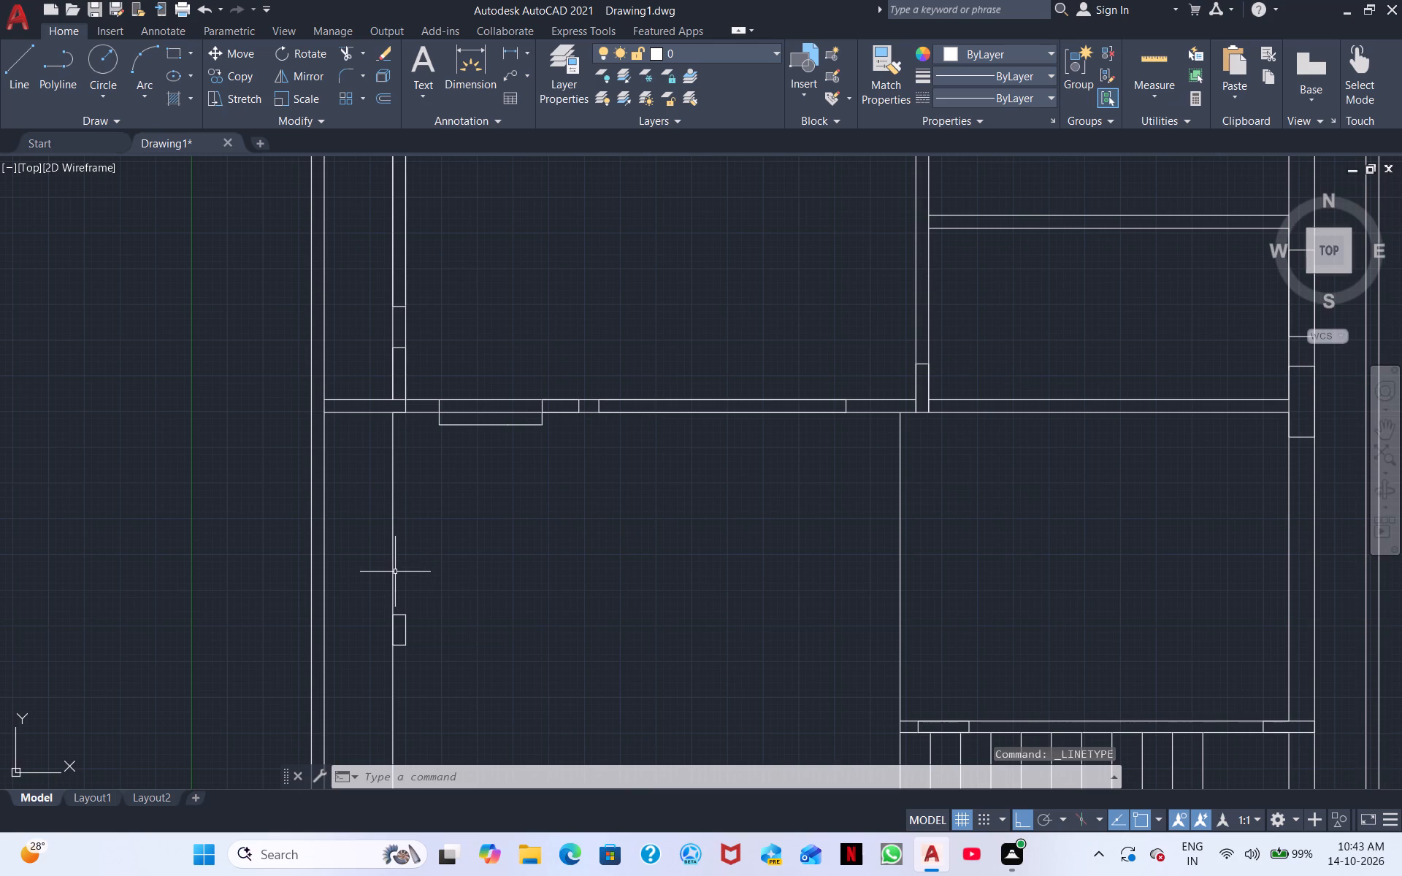
Apply the ACAD_ISO02W100 linetype to the west vertical line south of the south wall.
click(394, 571)
click(988, 94)
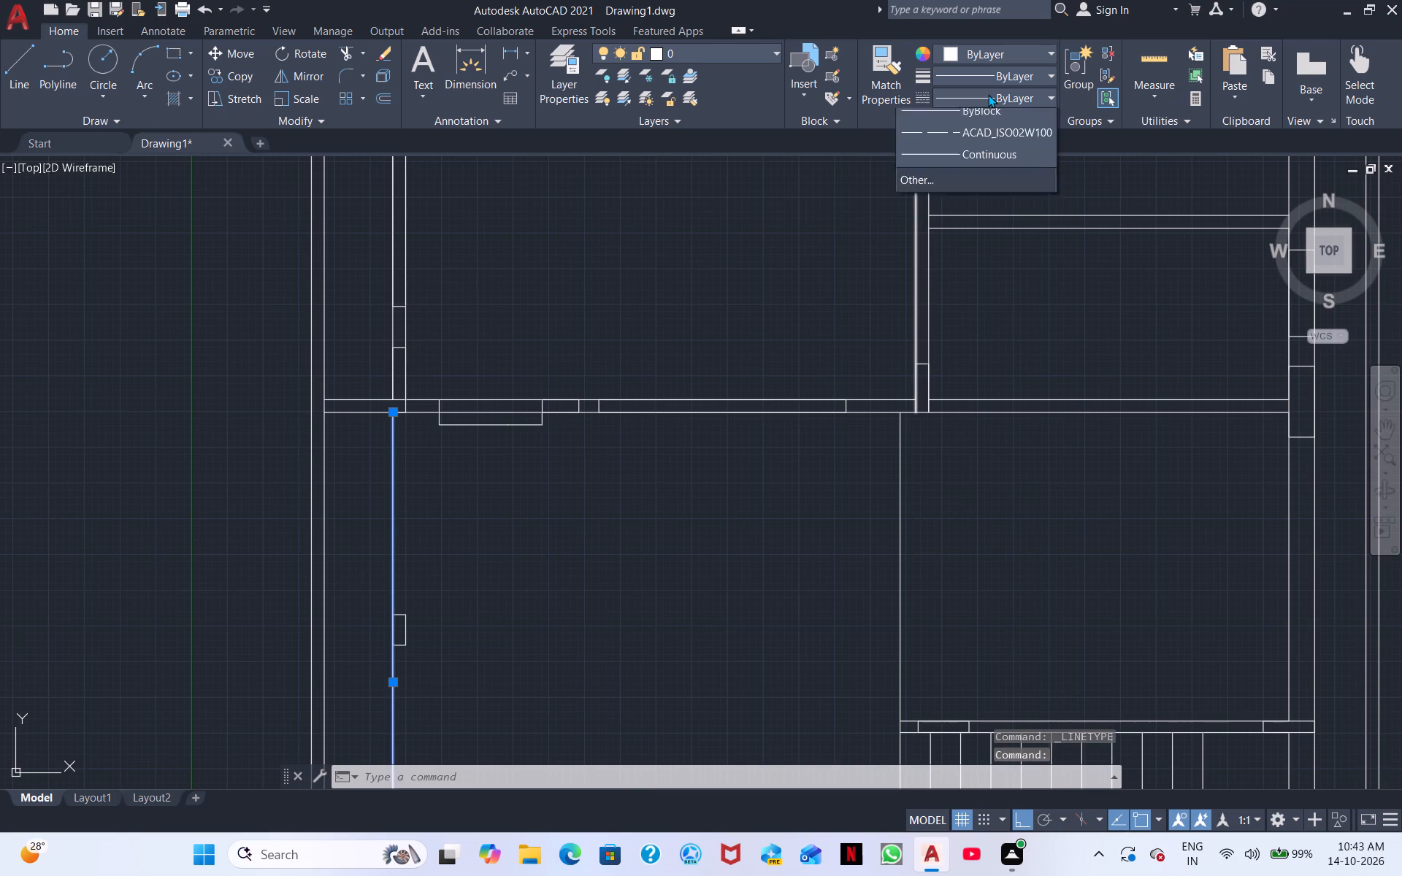
click(967, 159)
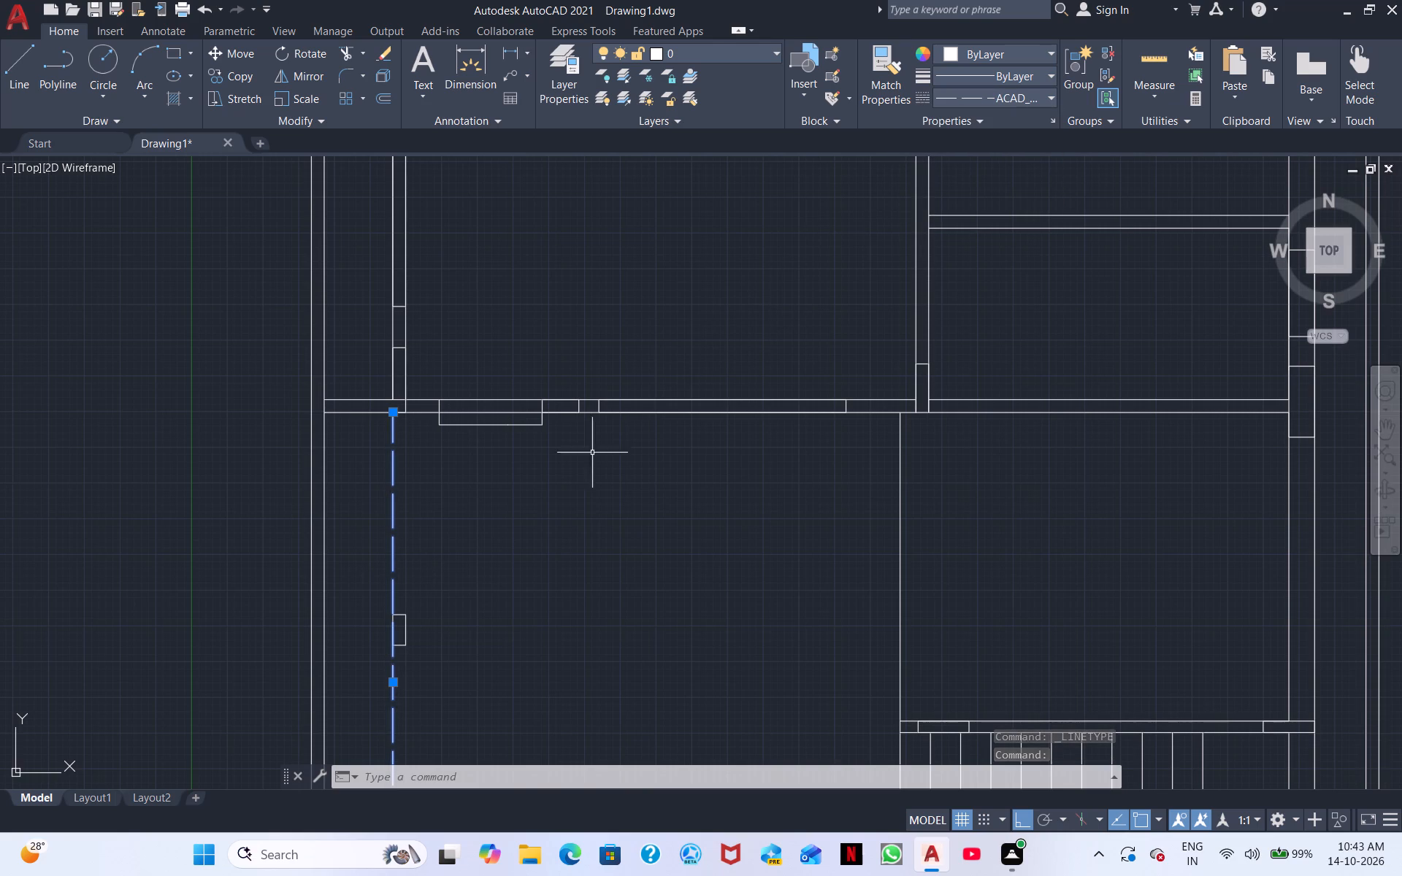
key(Escape)
Extend the west side of the rectangle at the west wall's south end down to the south wall's southern line.
scroll(473, 627, down, 1)
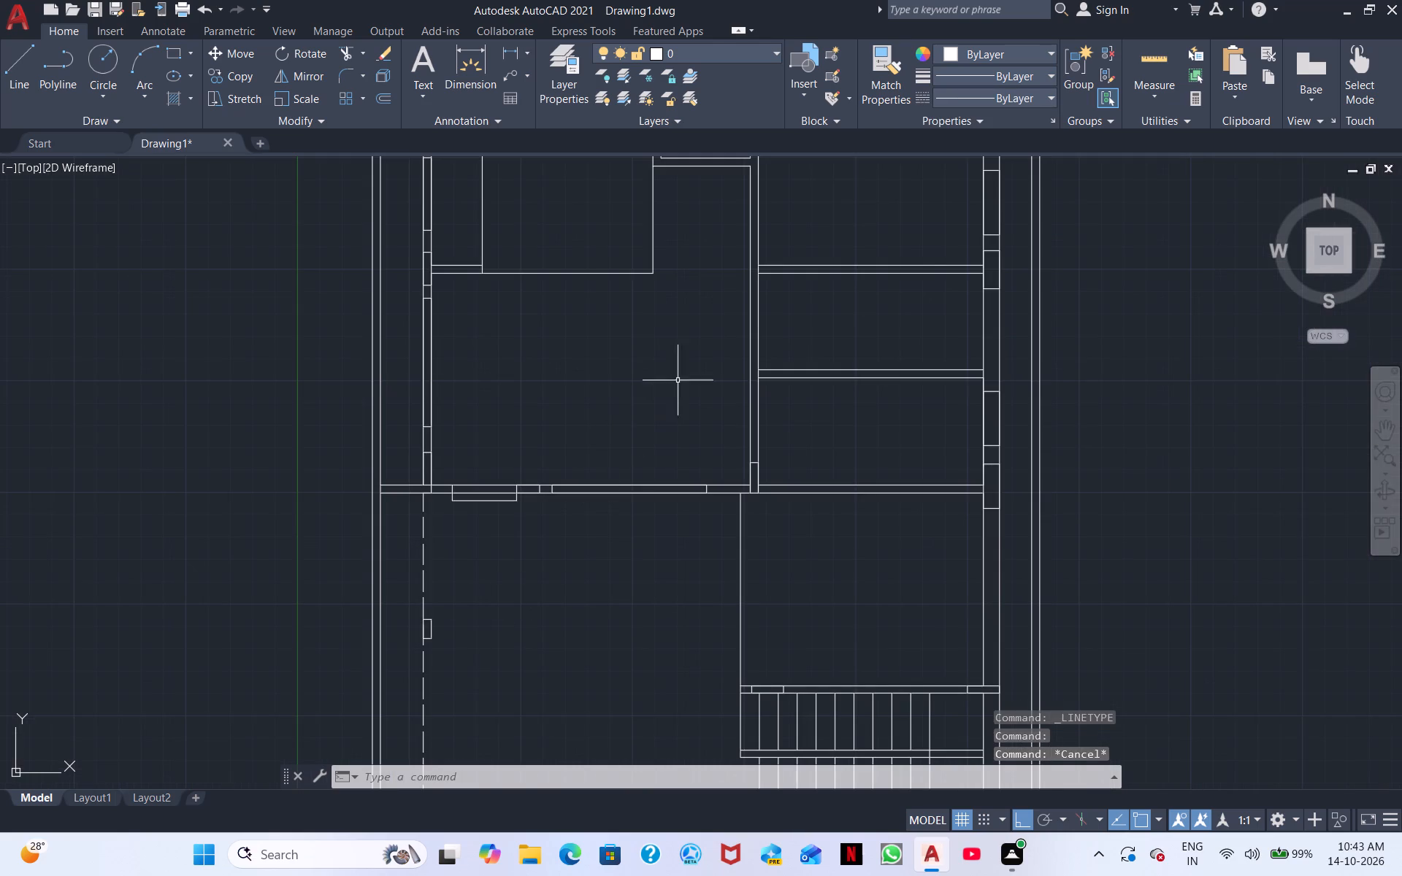
scroll(445, 681, down, 1)
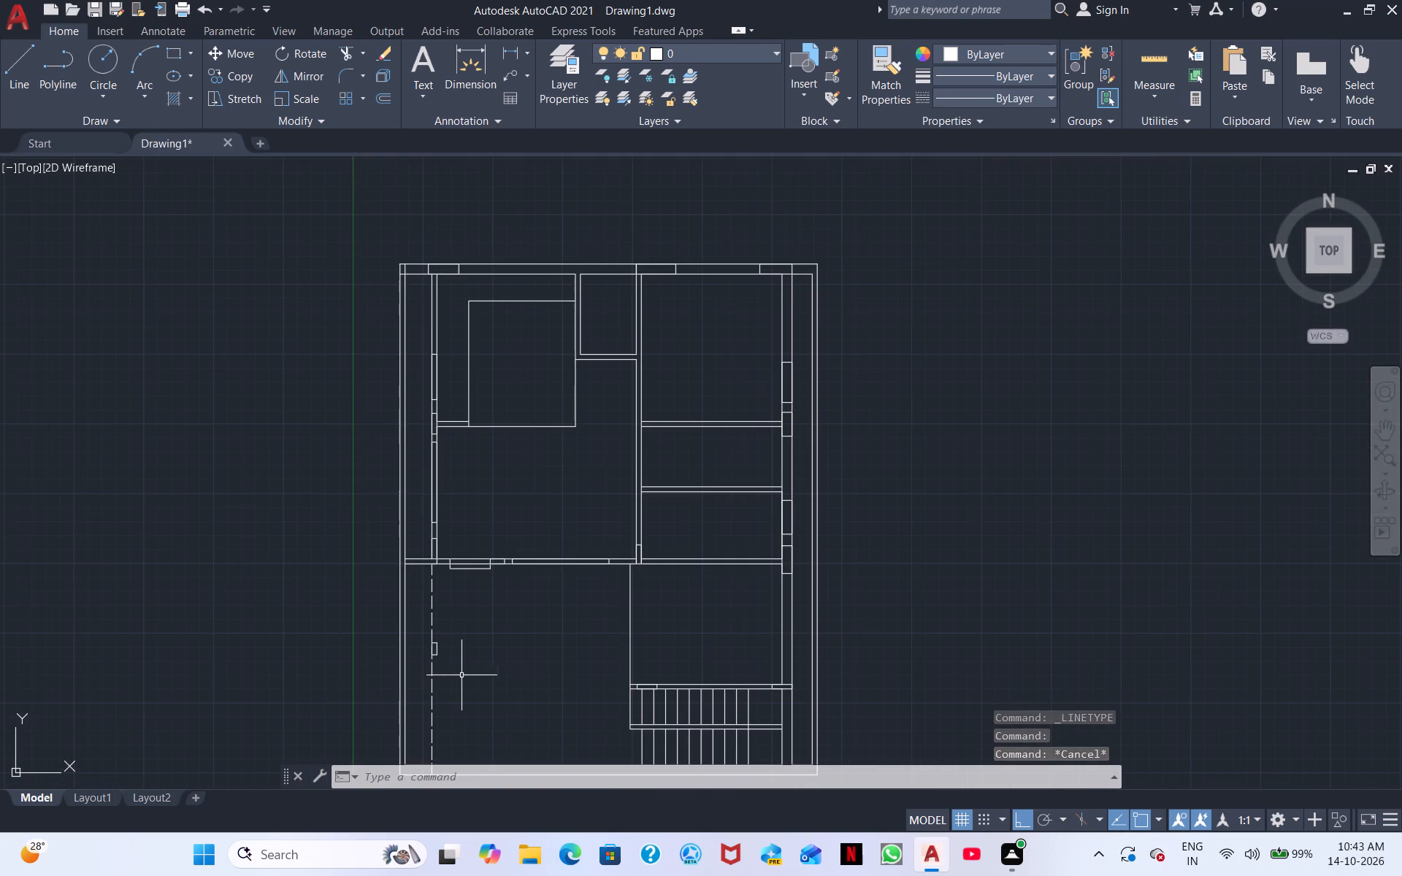
scroll(464, 671, up, 3)
middle_drag(467, 664, 543, 875)
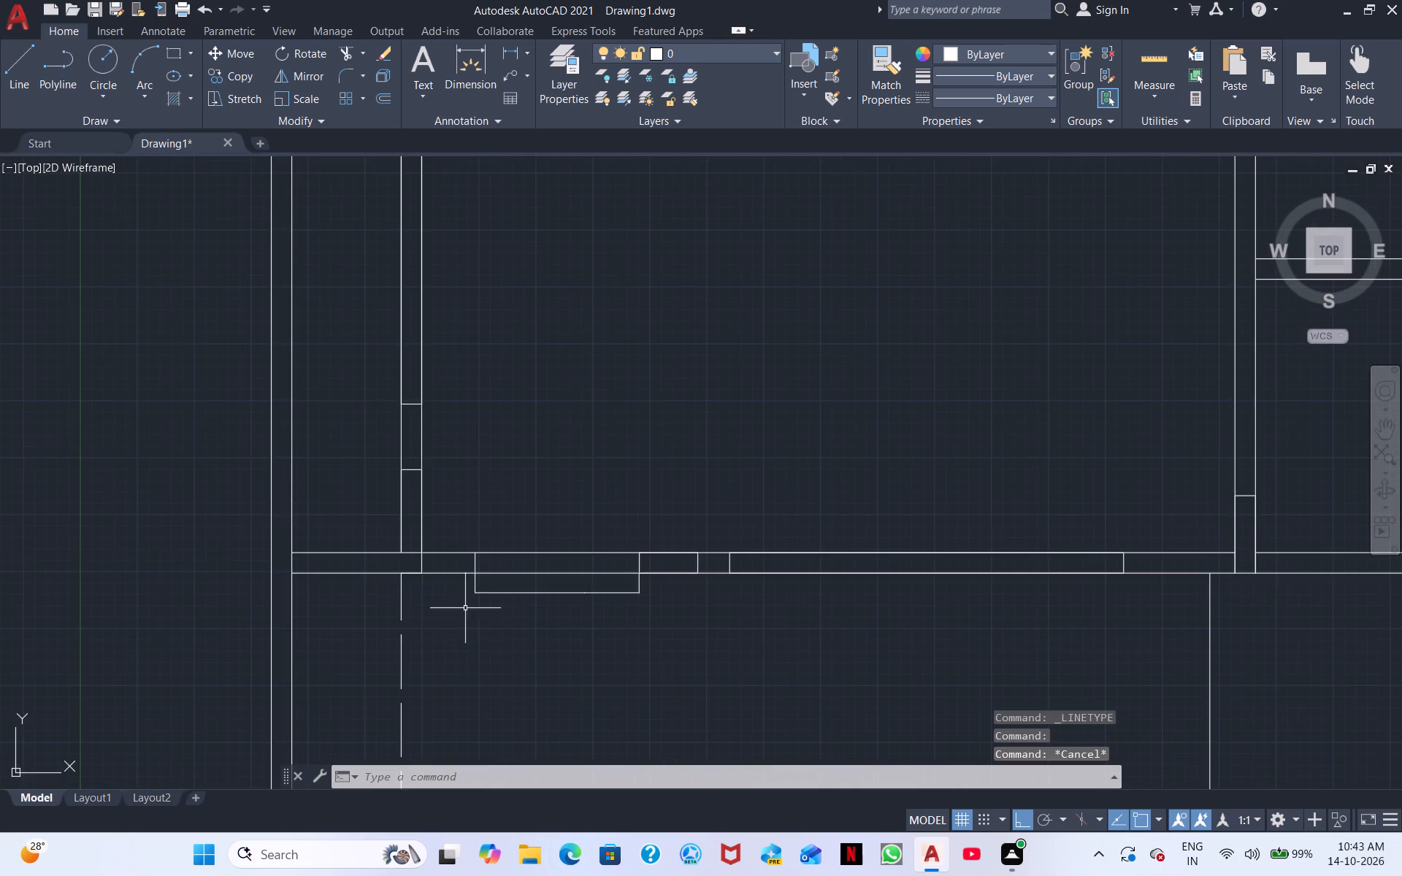
middle_drag(465, 607, 477, 677)
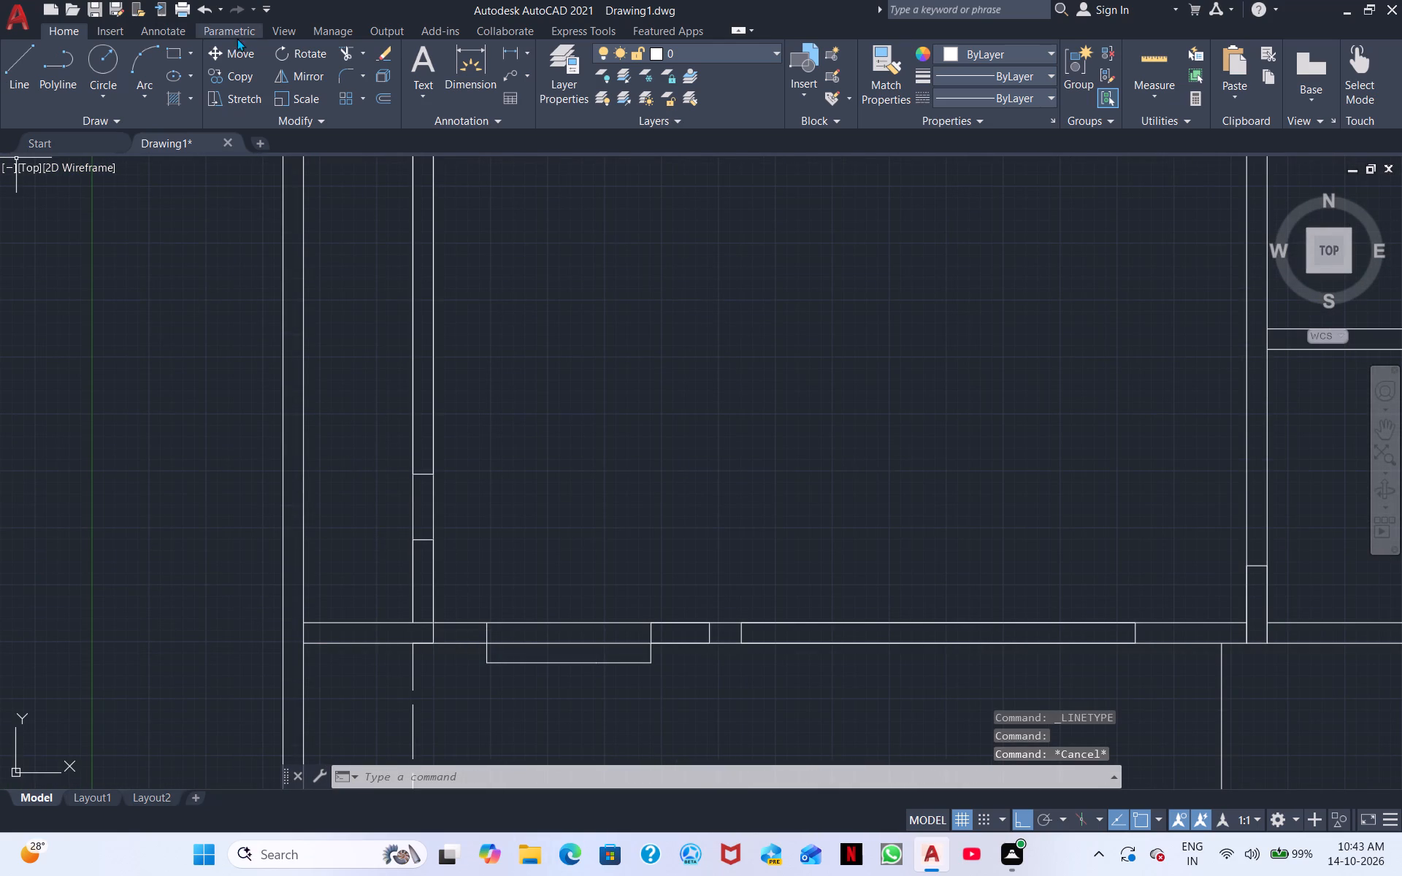
click(340, 49)
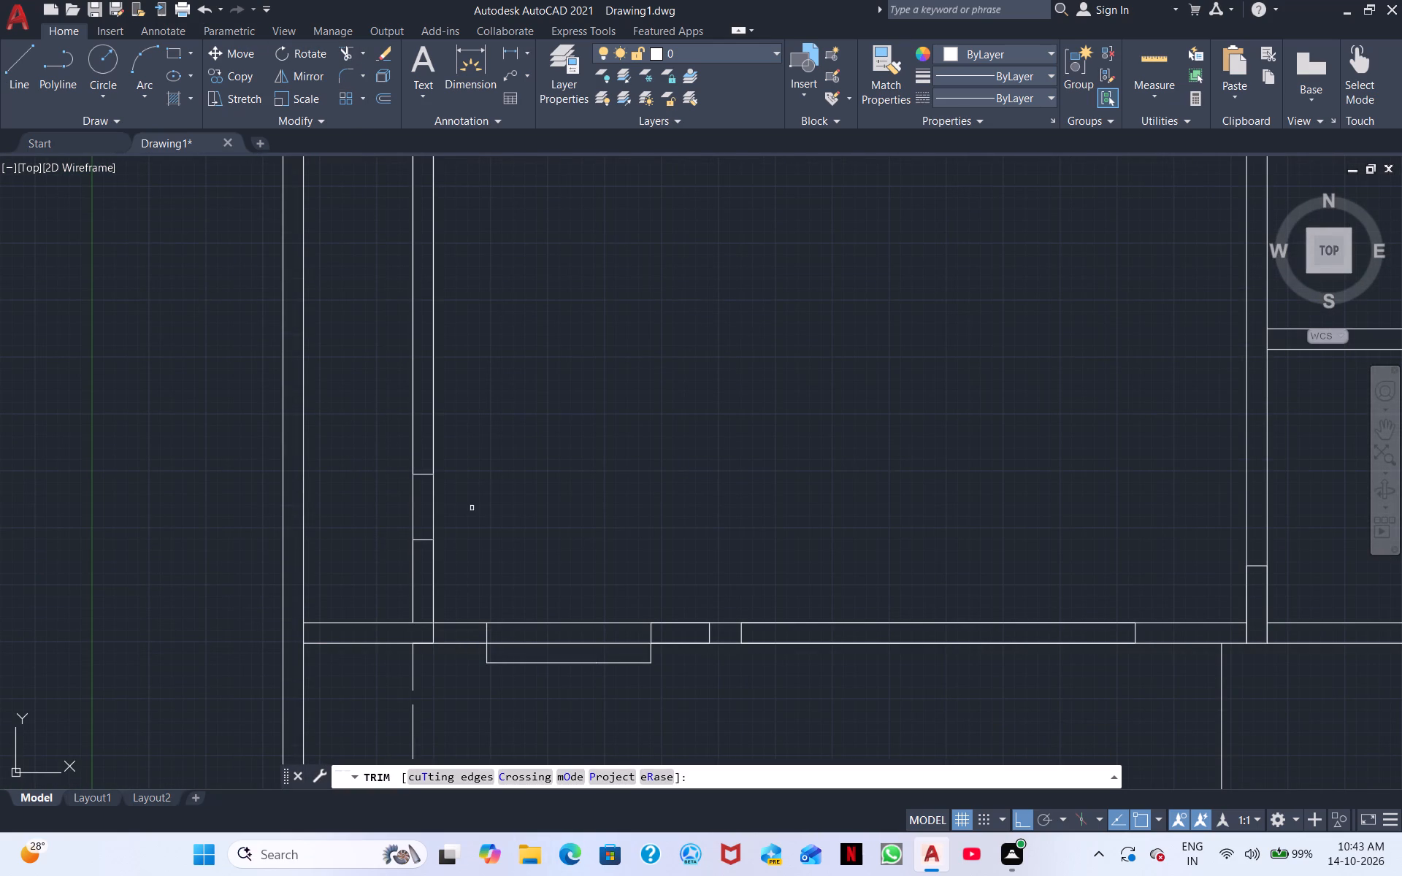
shift+click(413, 578)
Trim the south wall's two lines west of the west wall, and its northern line inside the corner rectangle.
middle_drag(472, 510, 489, 457)
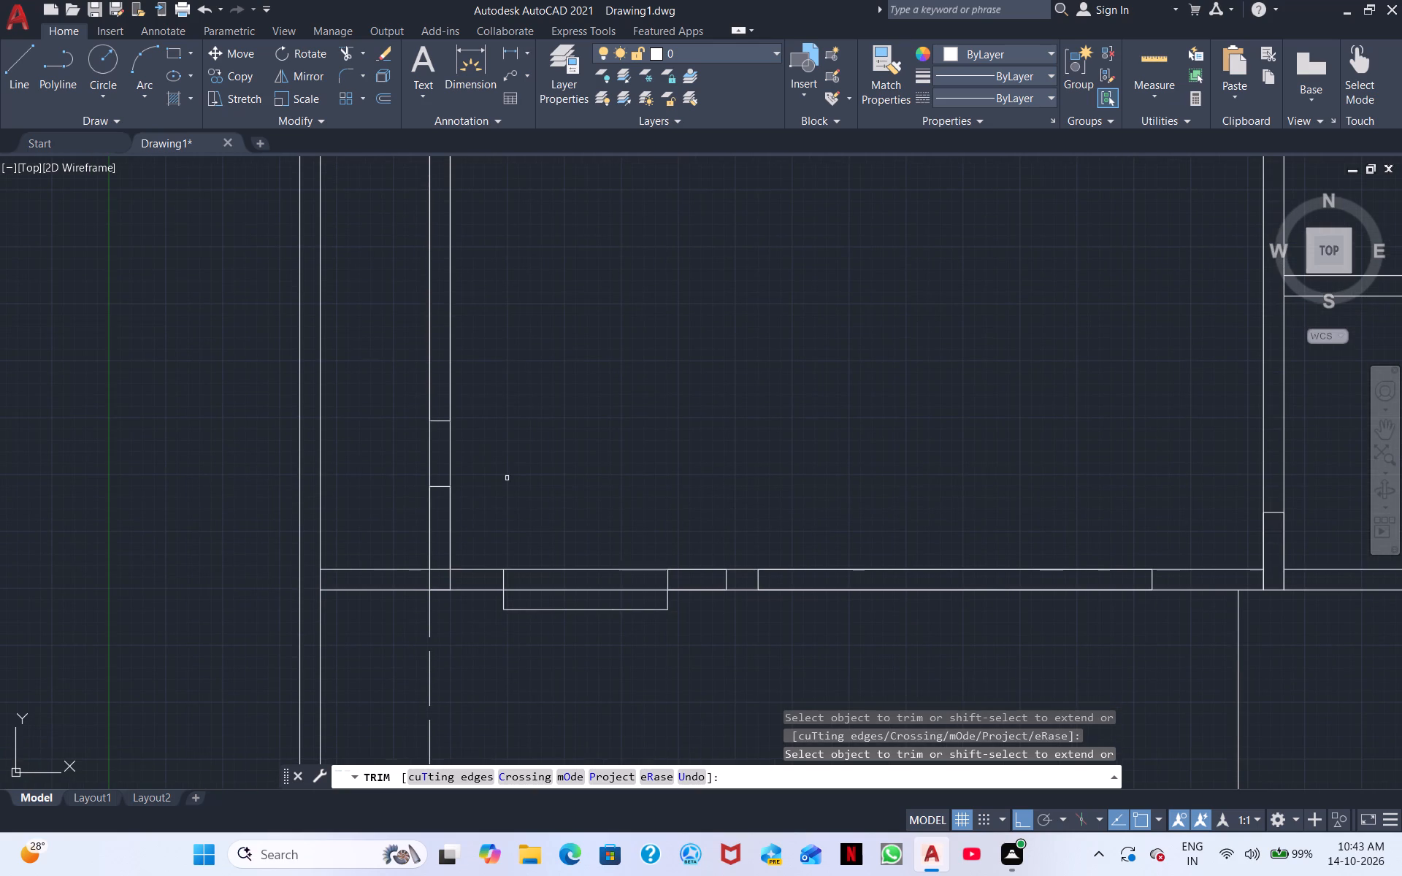
middle_drag(504, 490, 500, 436)
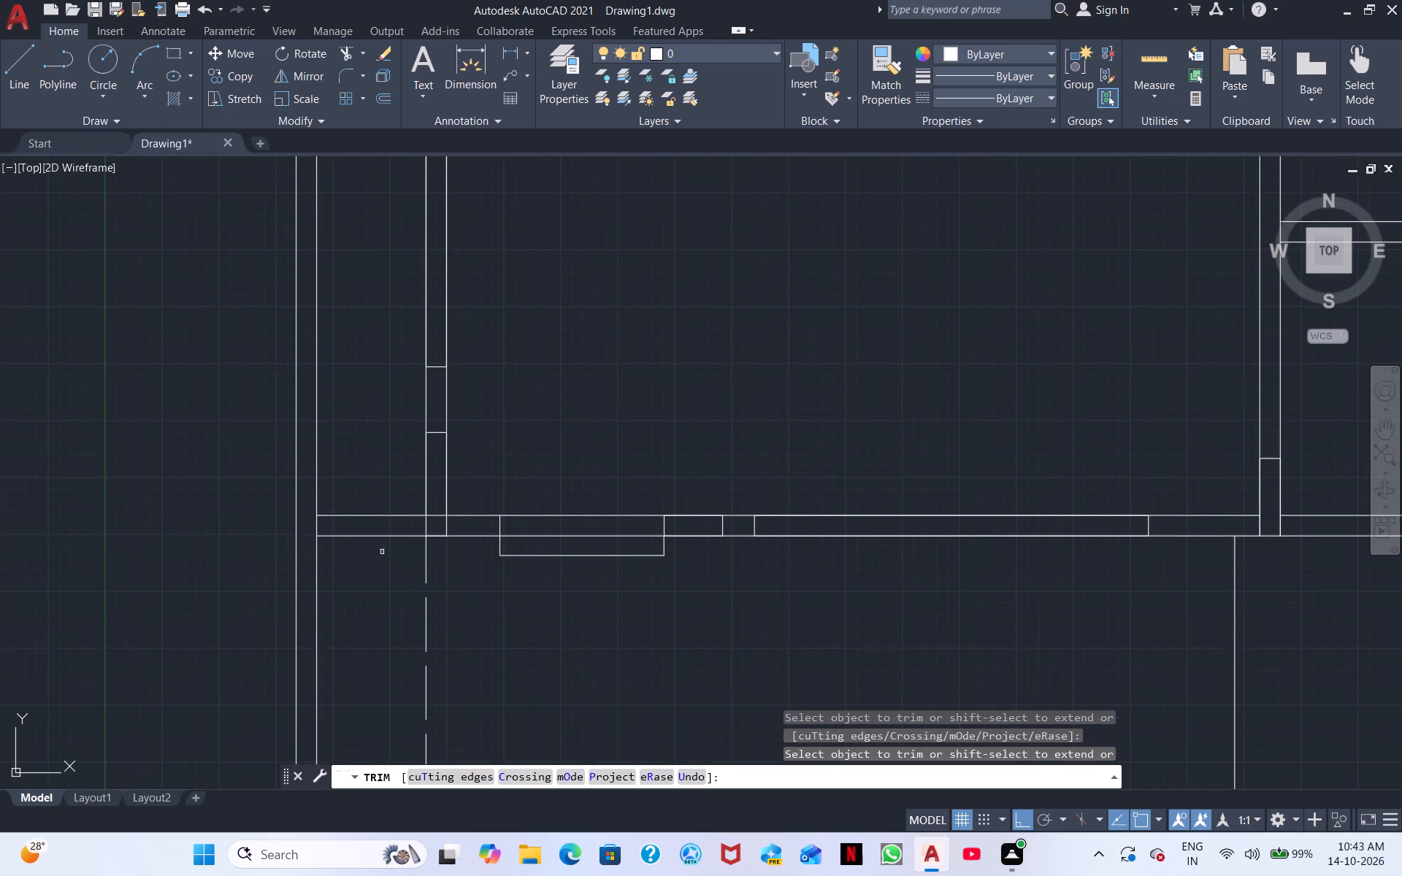
drag(382, 538, 362, 450)
drag(380, 519, 380, 511)
triple_click(380, 507)
click(364, 515)
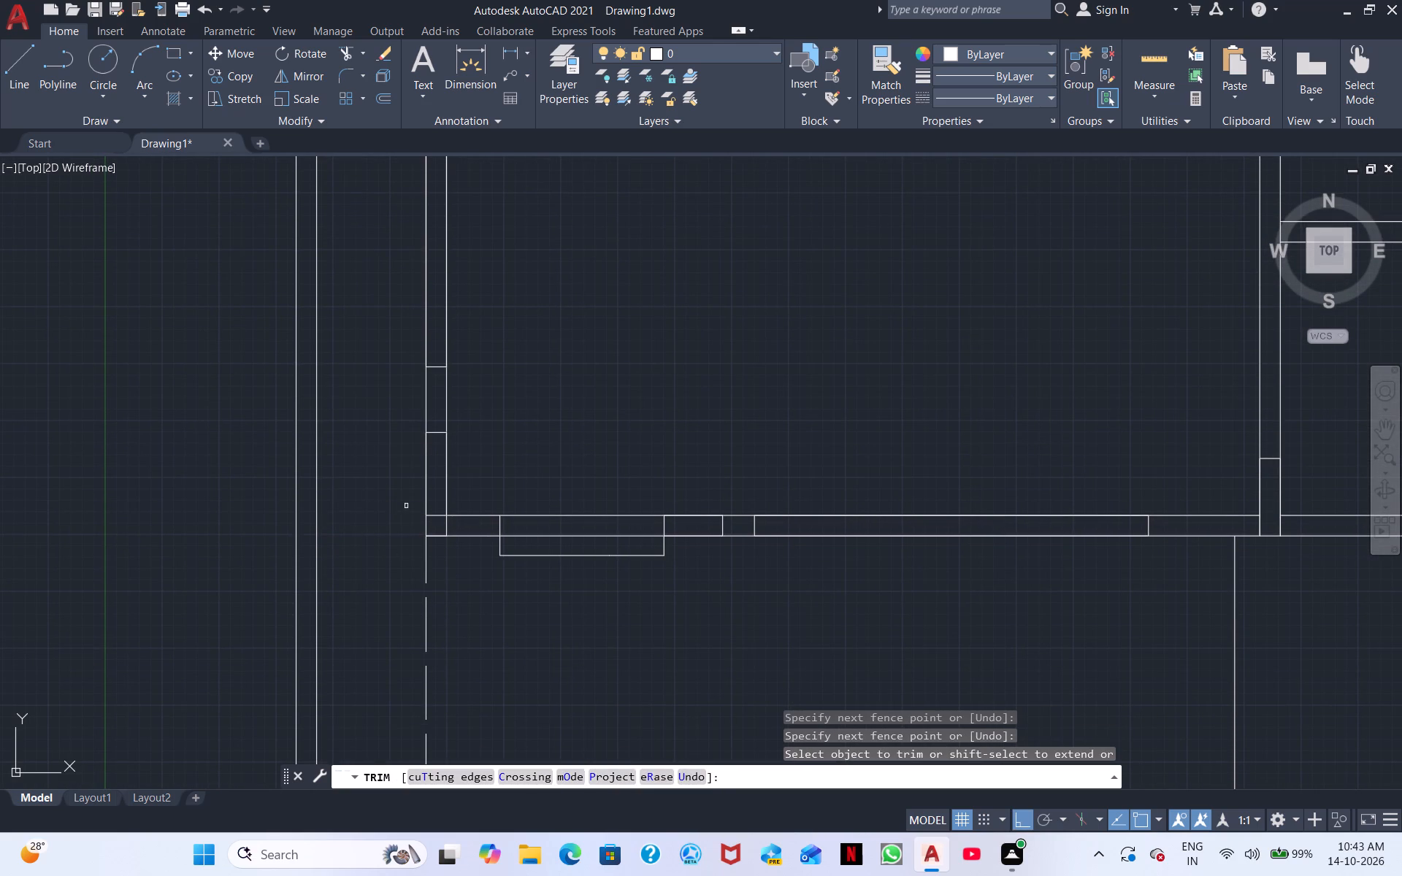
click(433, 516)
scroll(248, 526, down, 1)
key(Escape)
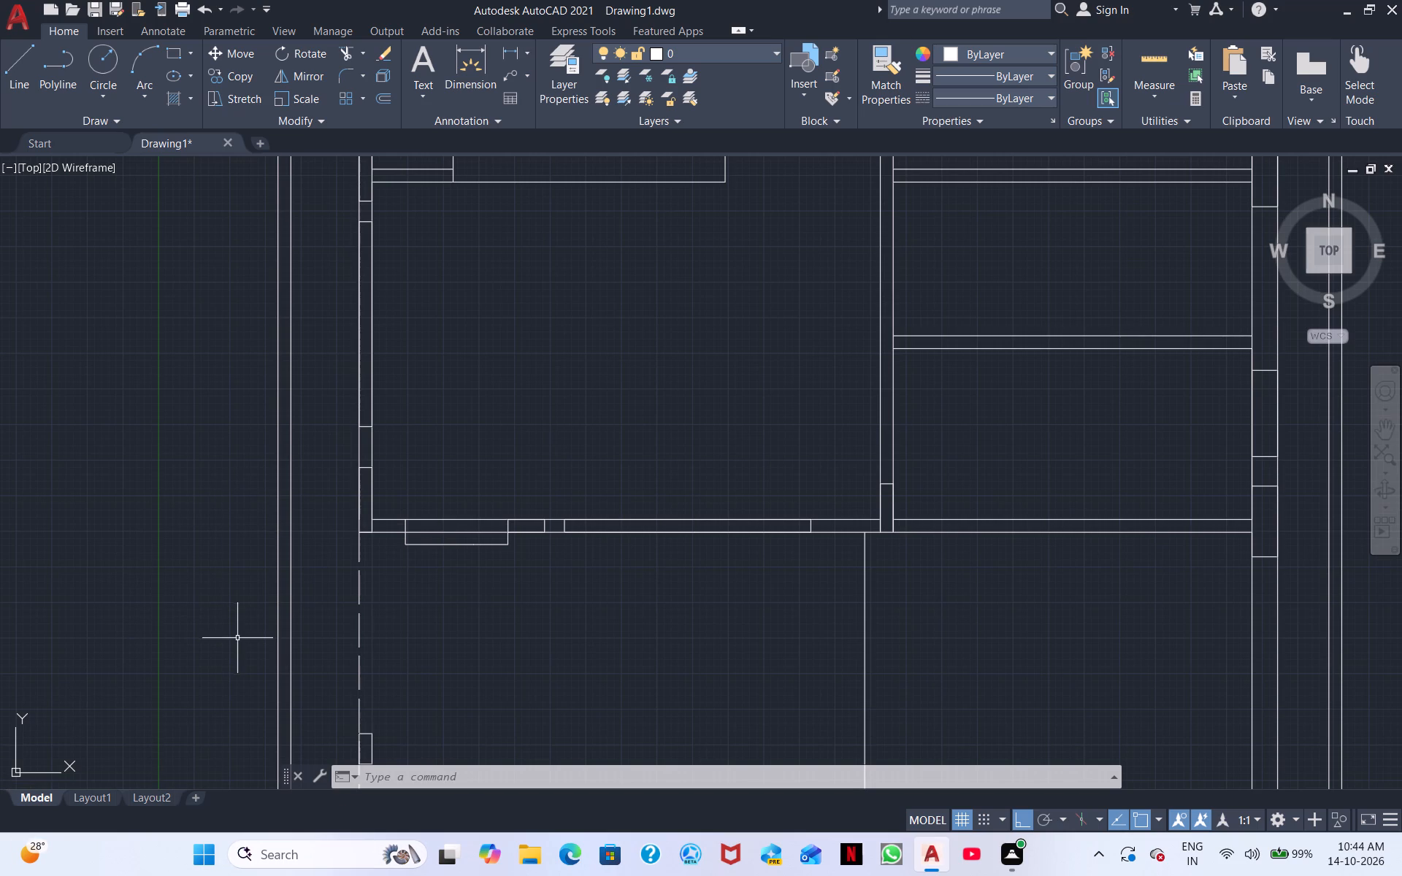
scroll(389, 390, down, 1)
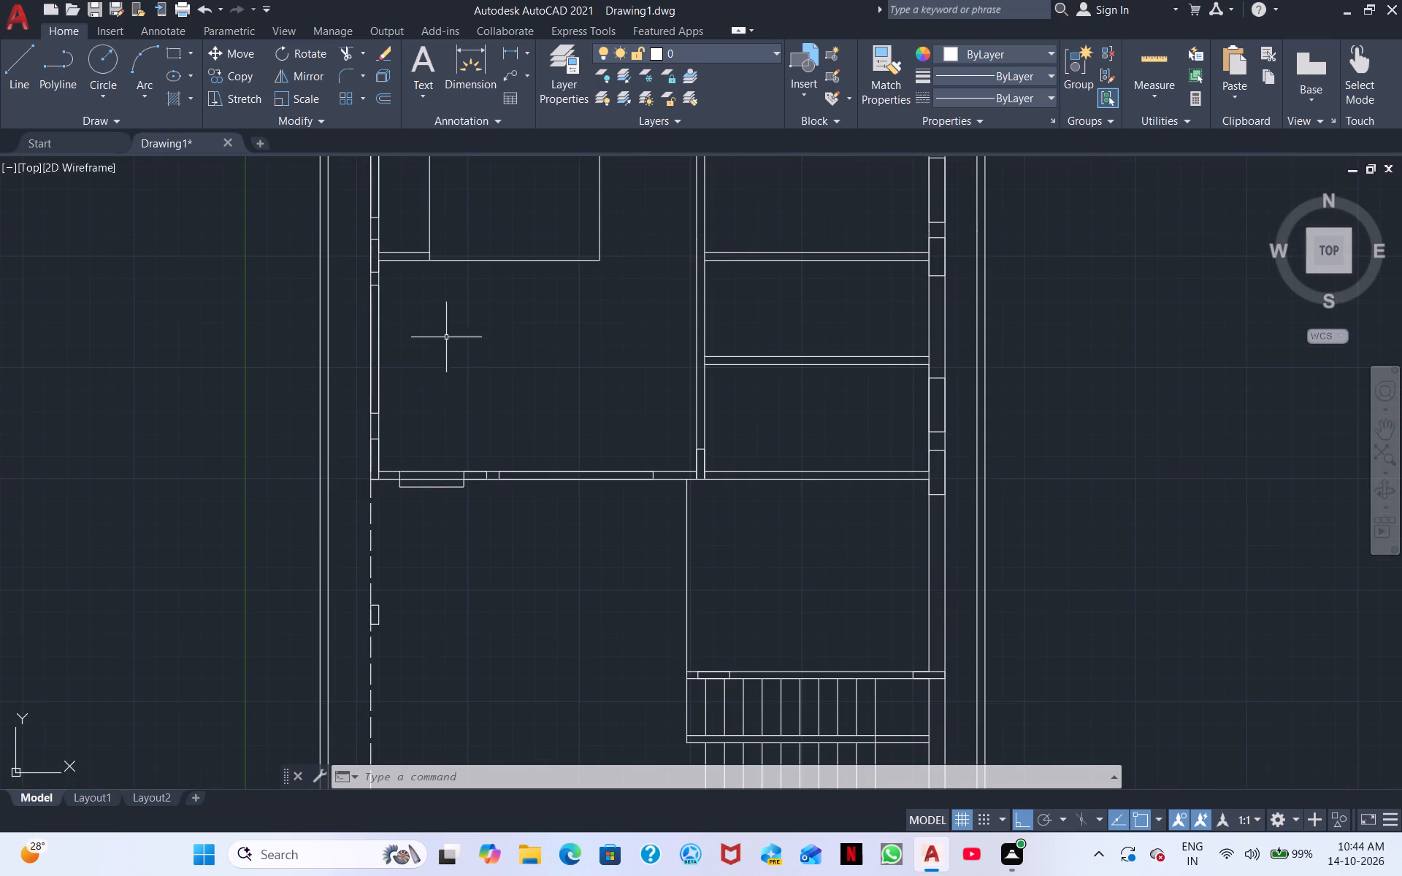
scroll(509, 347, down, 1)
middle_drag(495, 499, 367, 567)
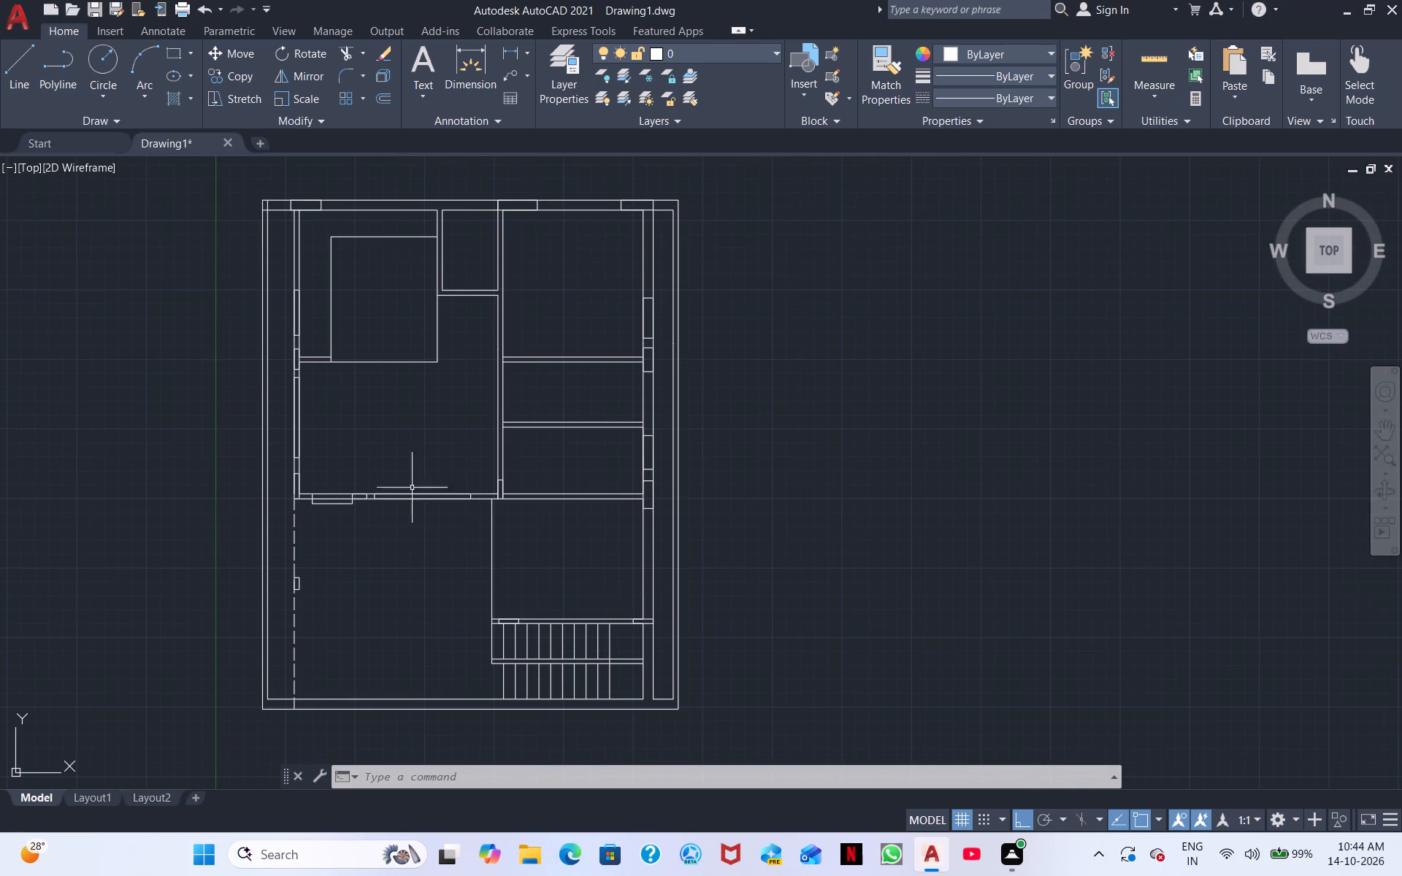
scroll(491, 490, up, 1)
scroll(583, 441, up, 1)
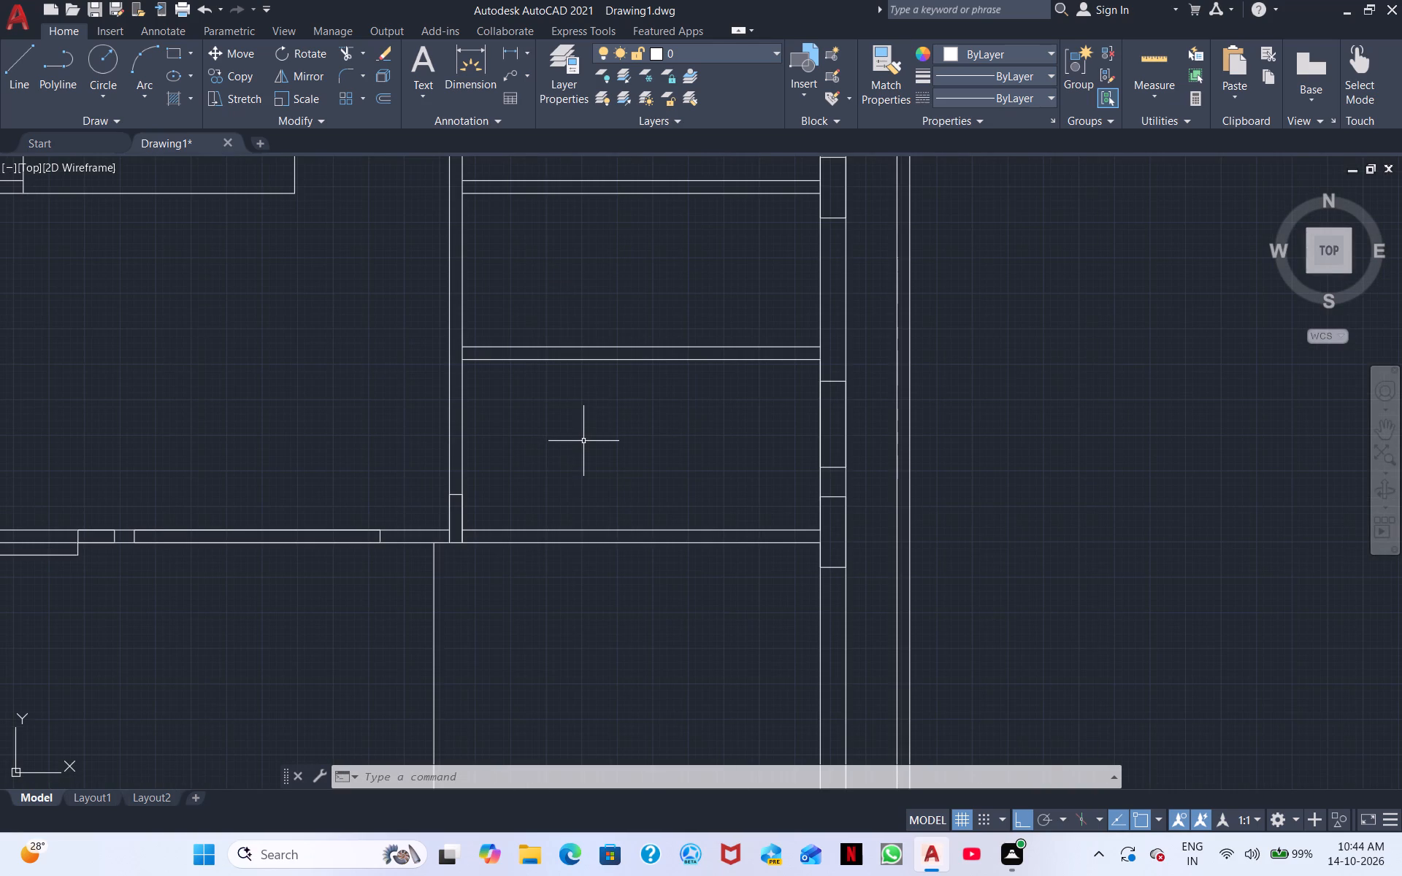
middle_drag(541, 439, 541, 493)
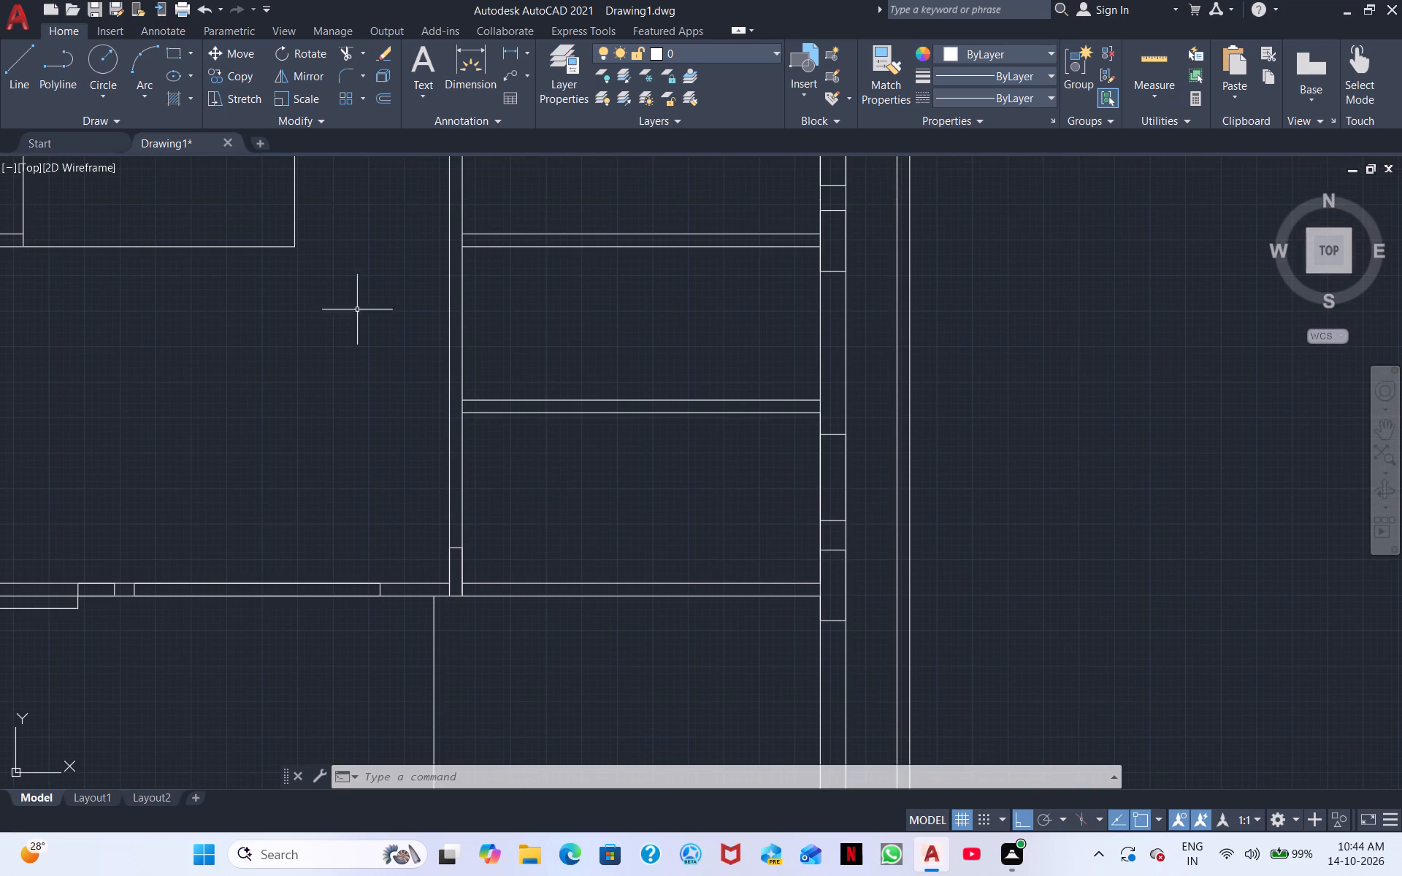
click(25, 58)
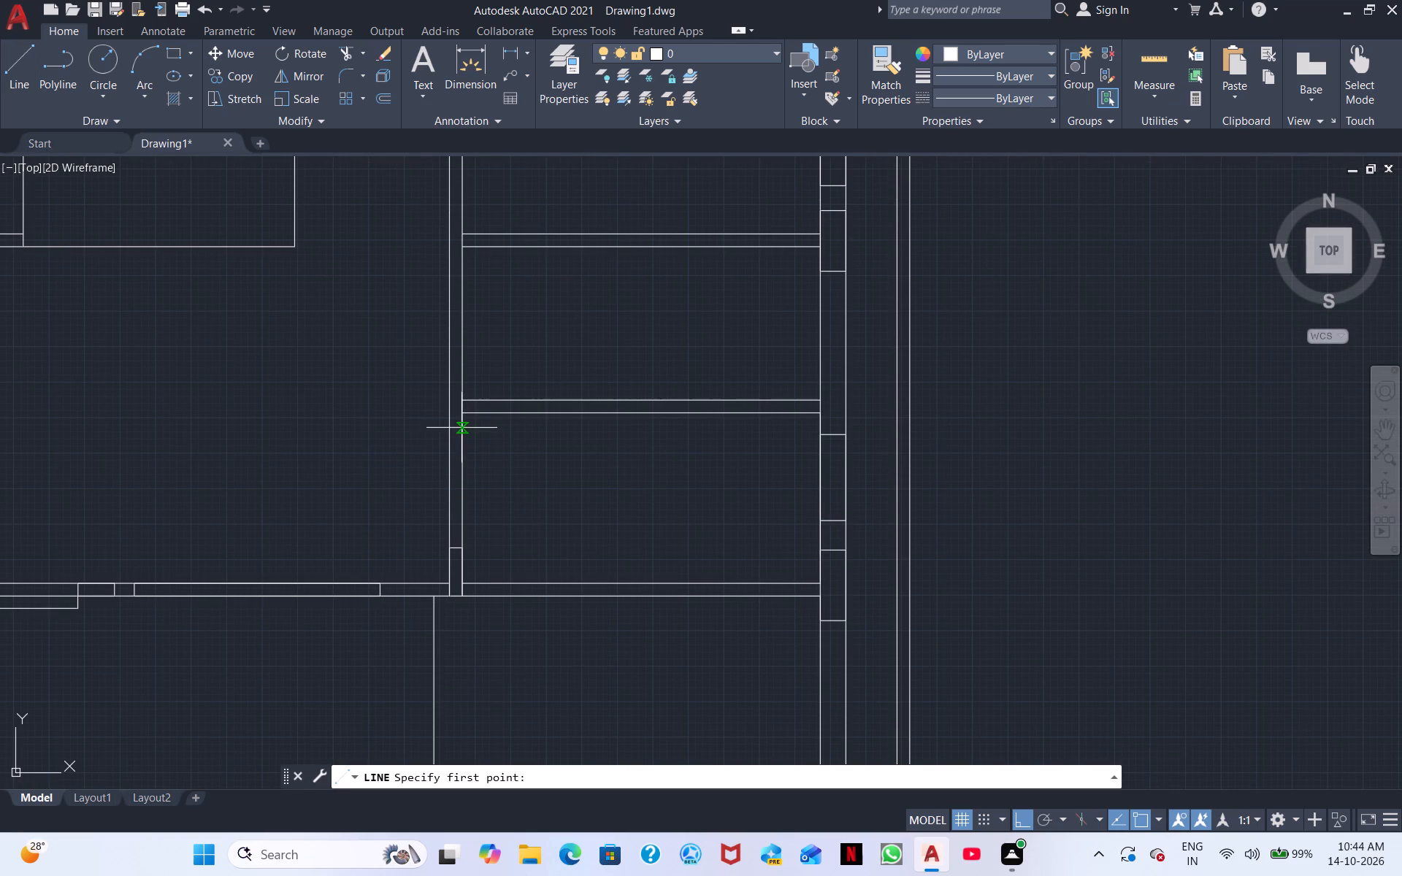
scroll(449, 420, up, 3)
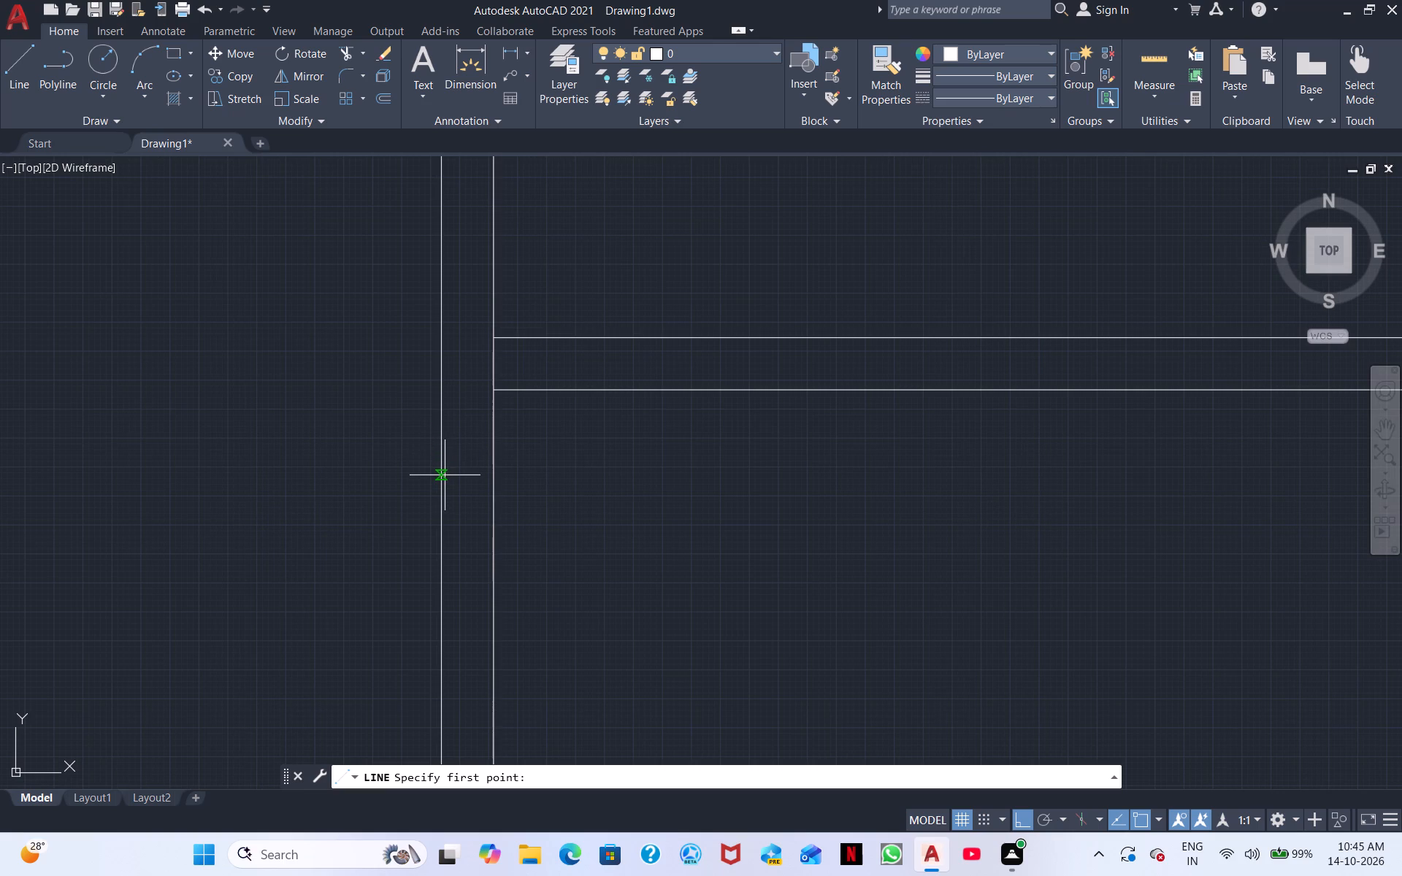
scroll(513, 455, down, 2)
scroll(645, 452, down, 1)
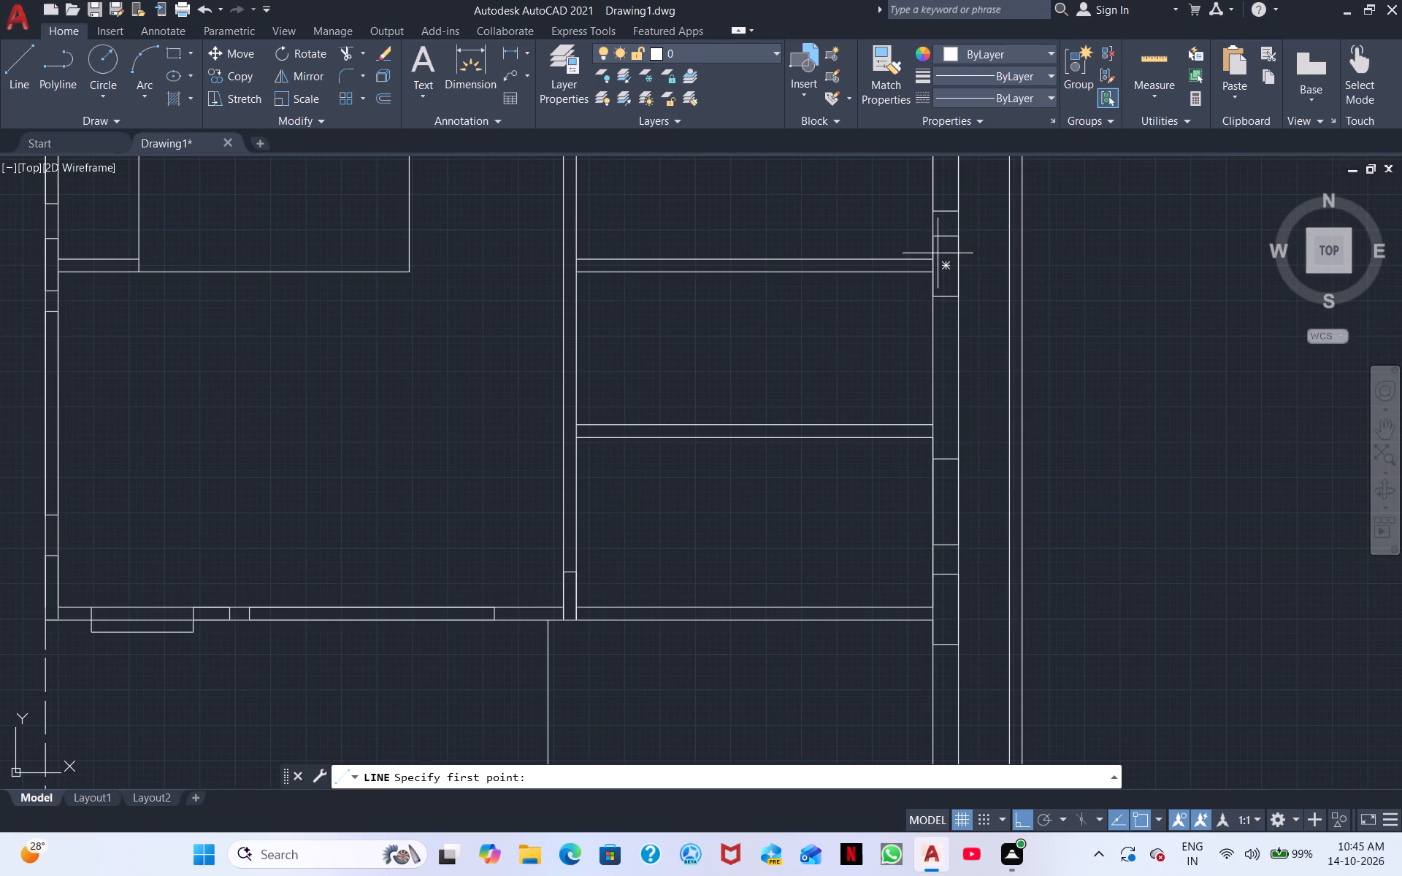
Trim the east wall's inner line between the paired lines of the northeast room's south partition and of the south wall.
click(346, 57)
scroll(938, 268, up, 2)
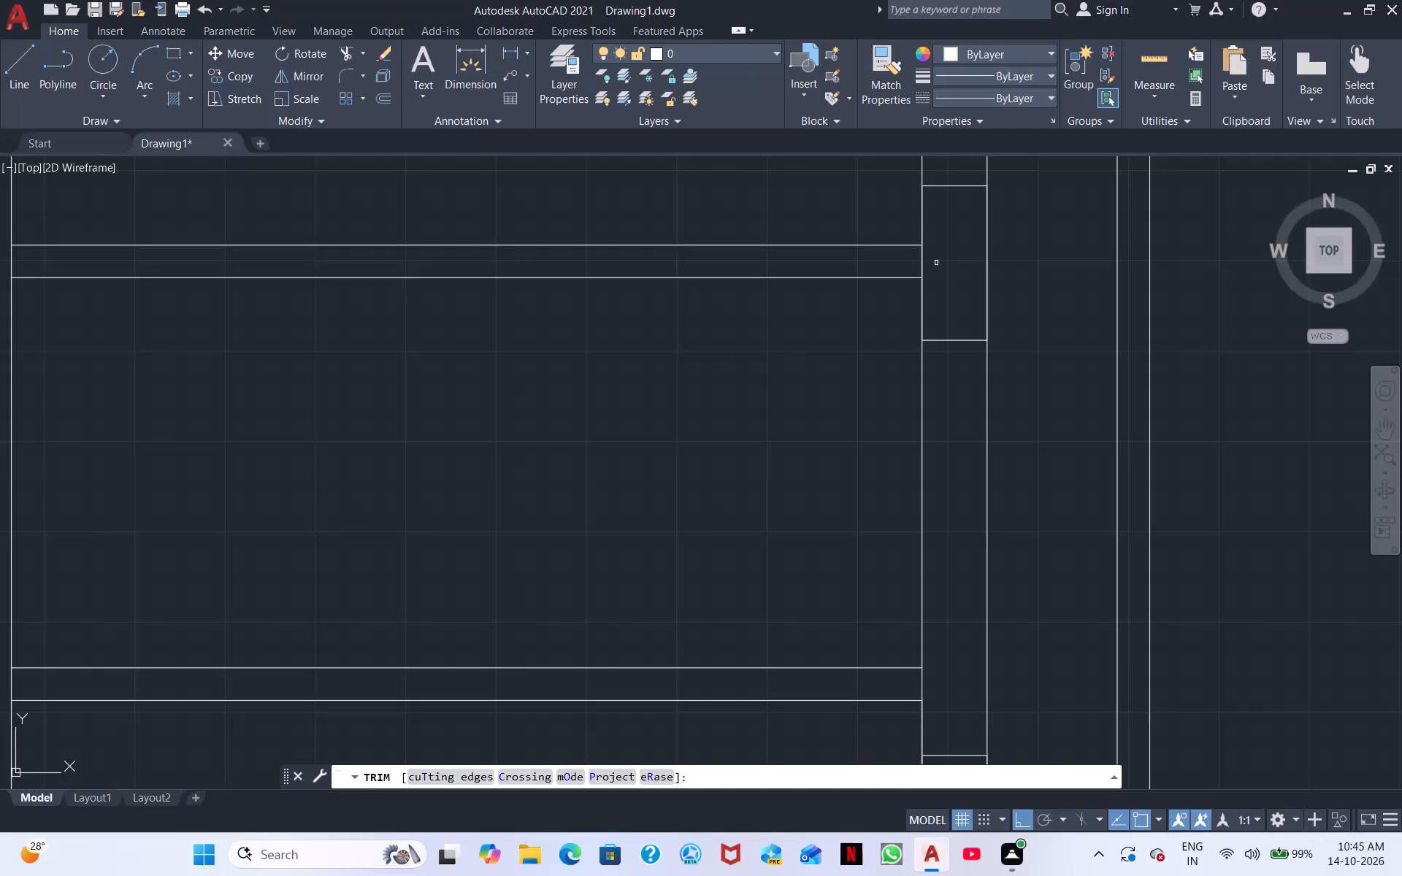
click(922, 266)
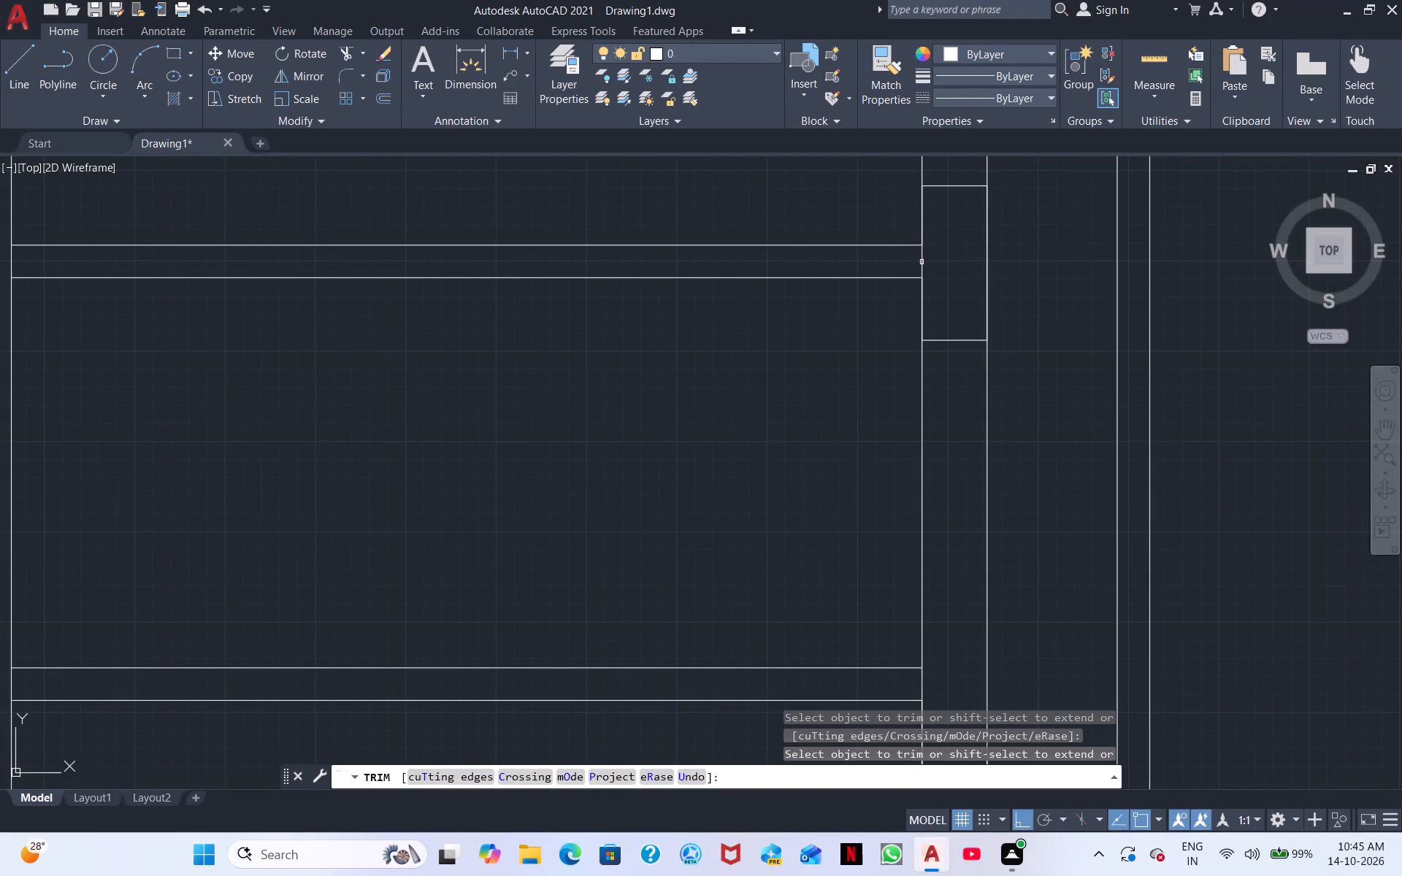
click(920, 263)
middle_drag(820, 507, 737, 267)
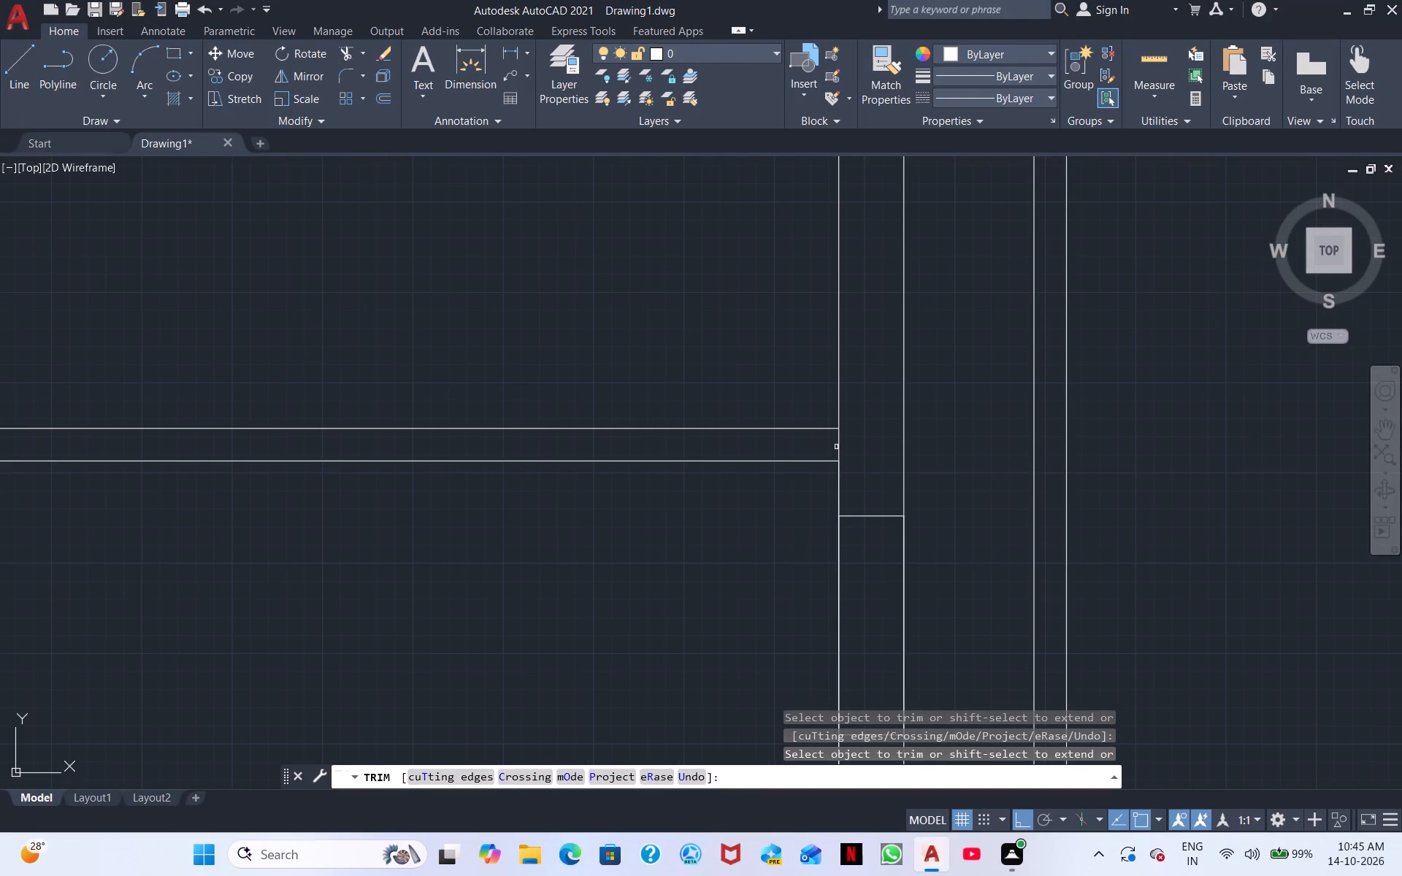
middle_drag(744, 566, 683, 310)
scroll(681, 324, down, 2)
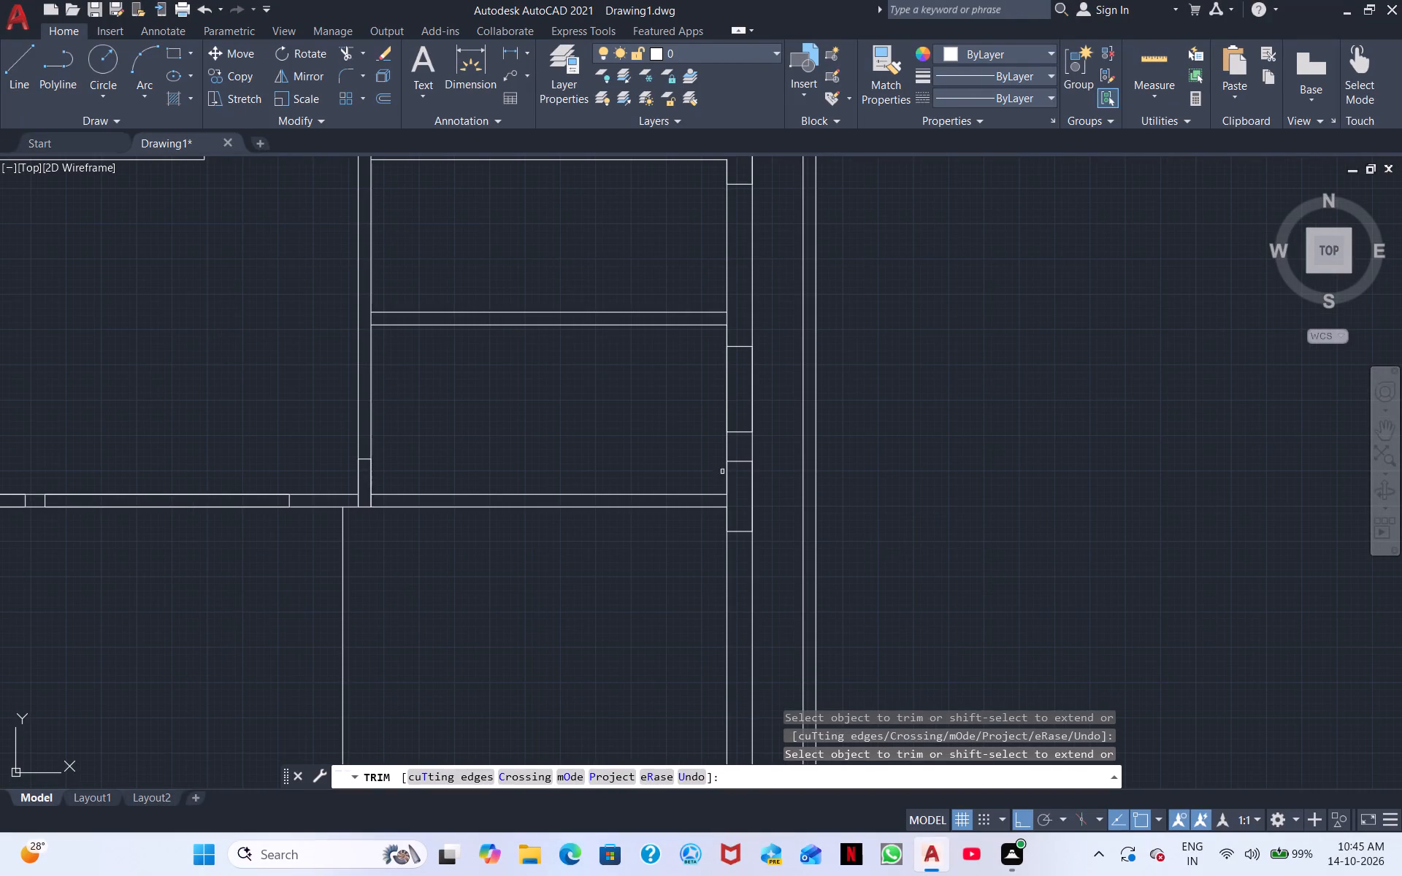
click(725, 502)
key(Escape)
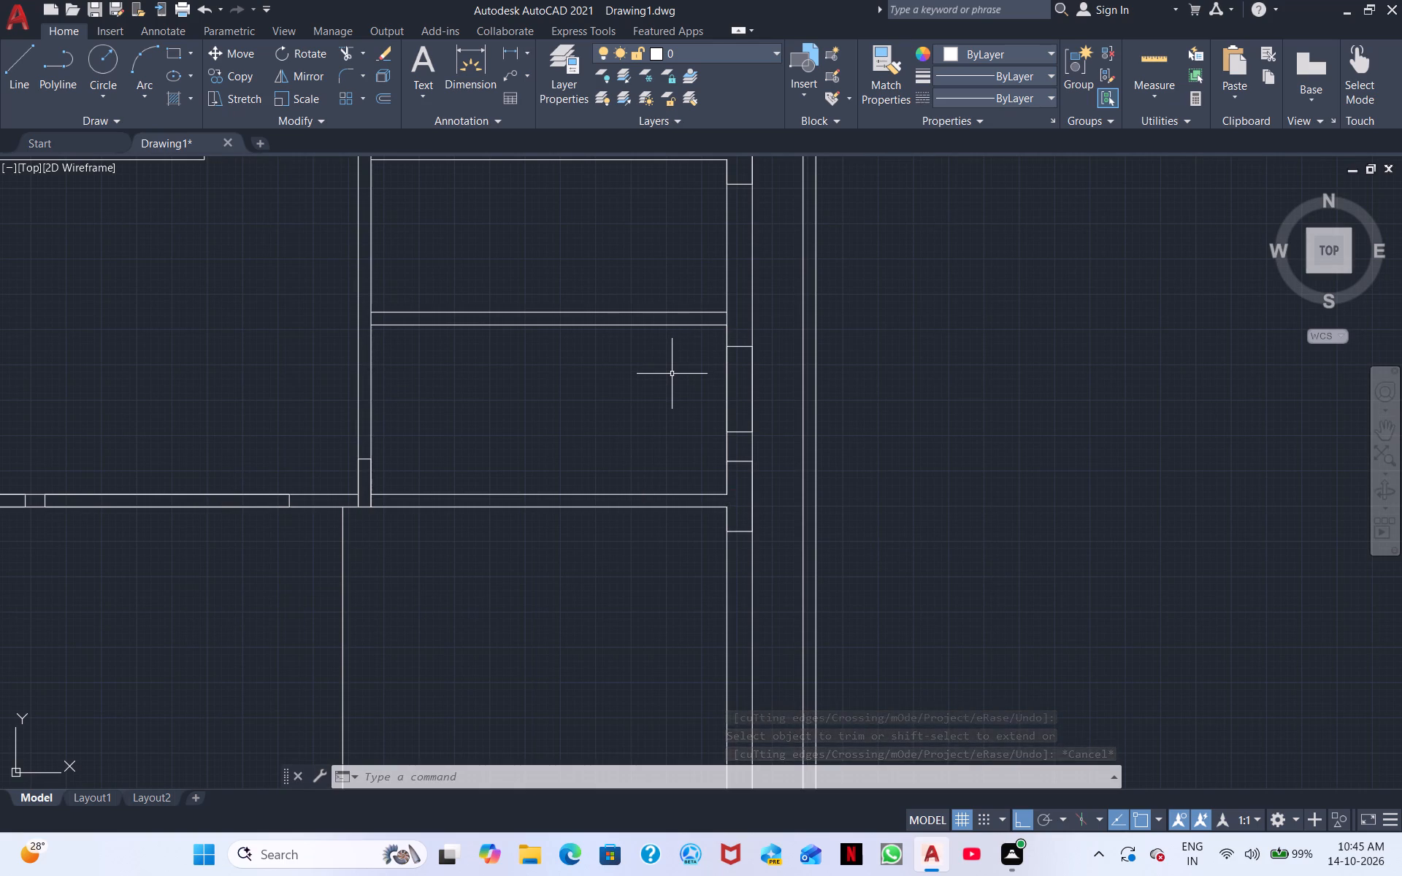
key(space)
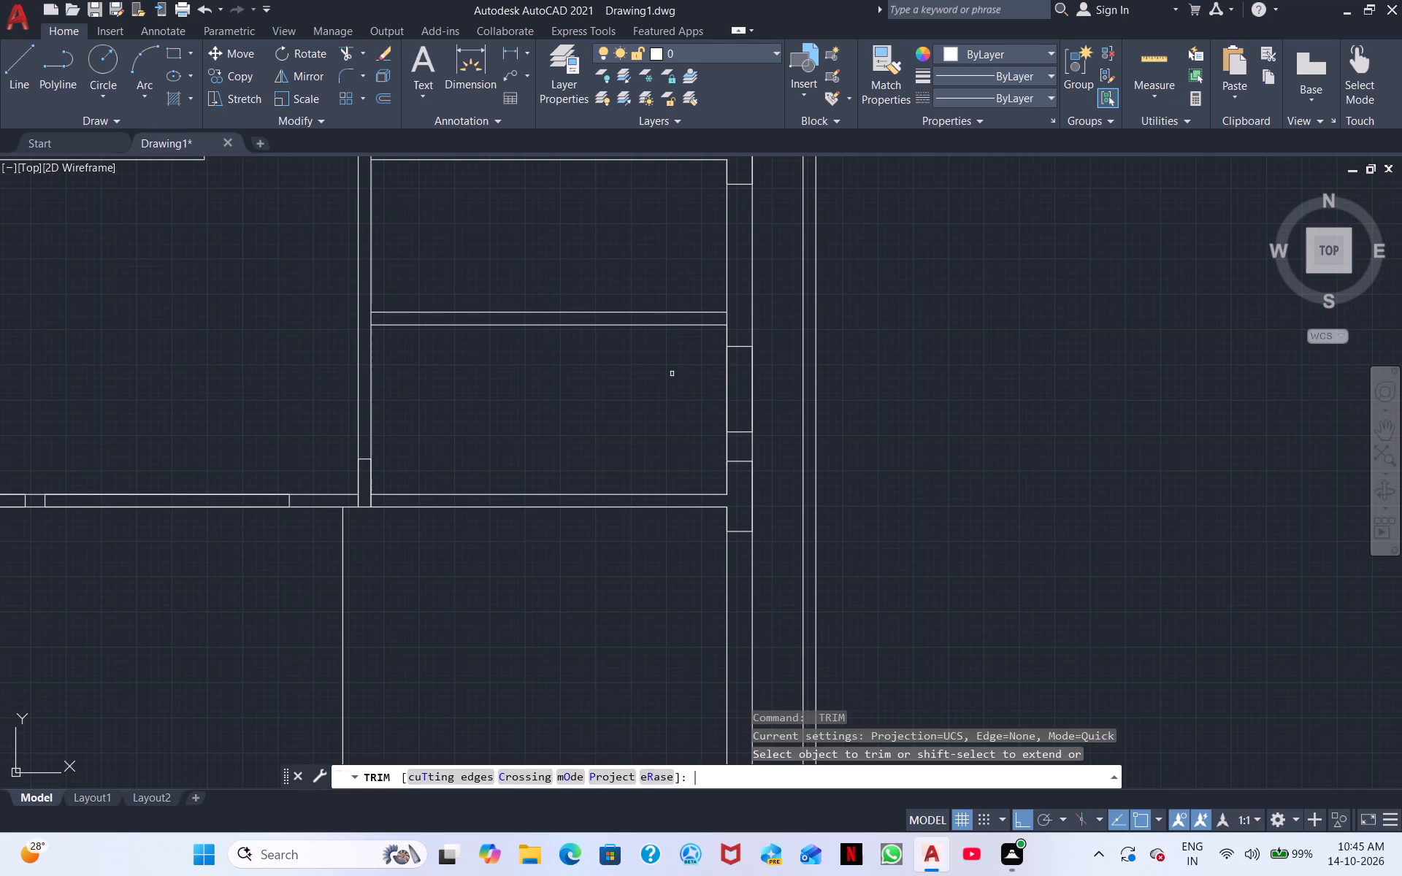
key(Escape)
Offset the east wall's inner line 5' west into the two small eastern rooms.
text(o)
key(space)
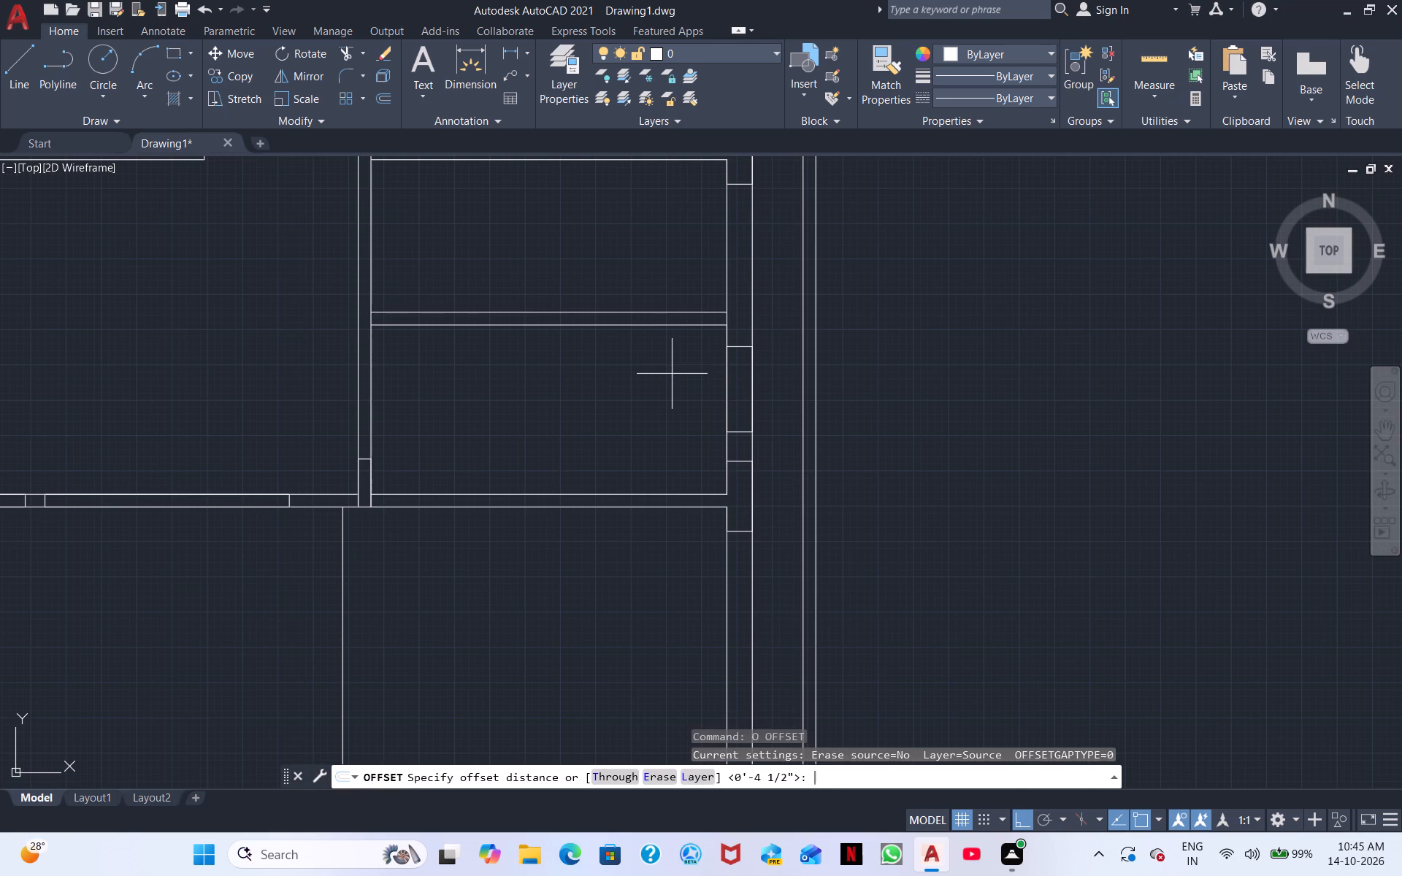
key(5)
key(apostrophe)
key(Return)
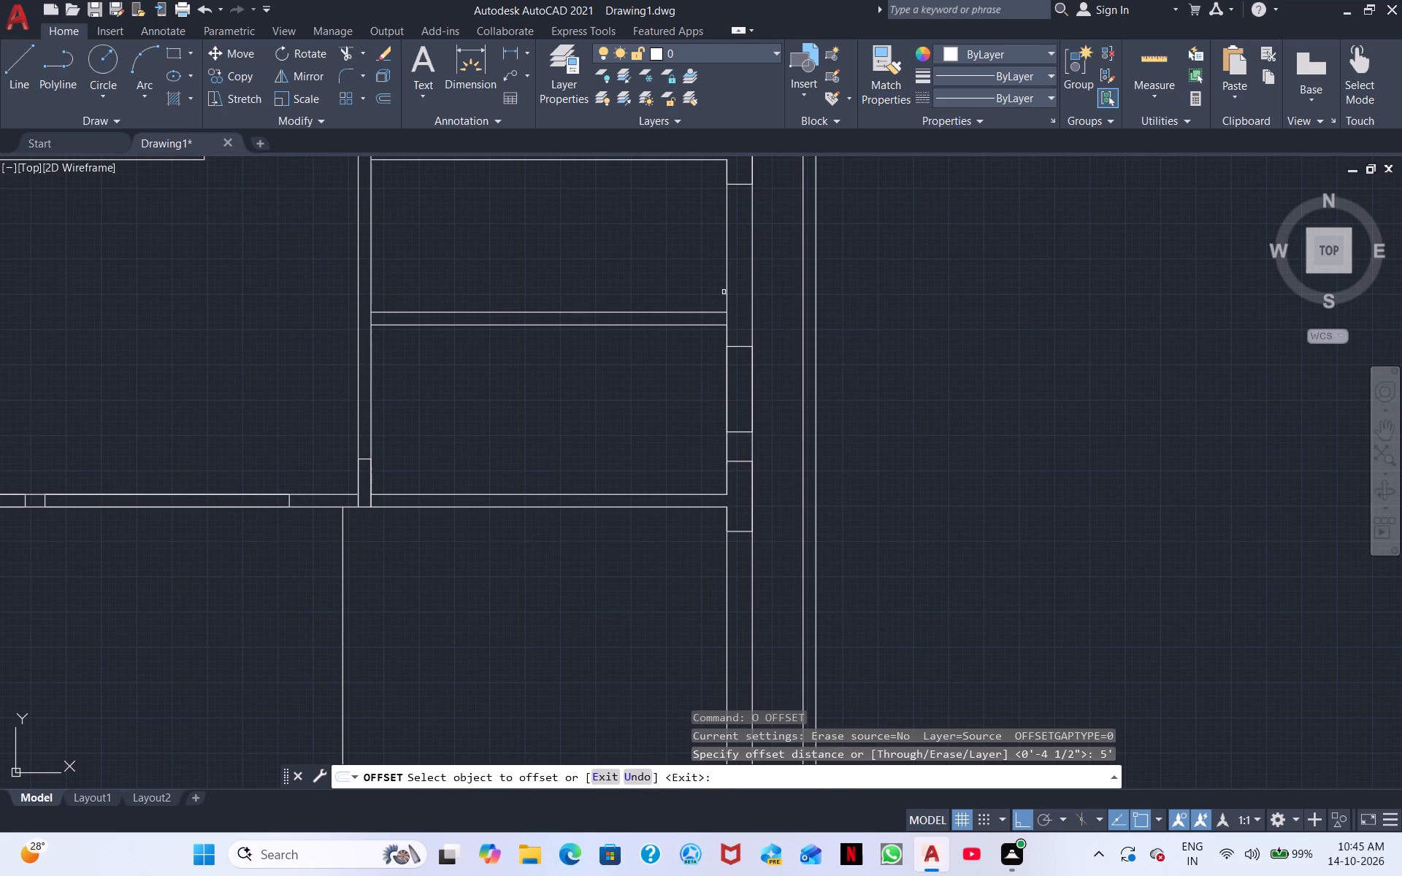
click(727, 288)
click(616, 320)
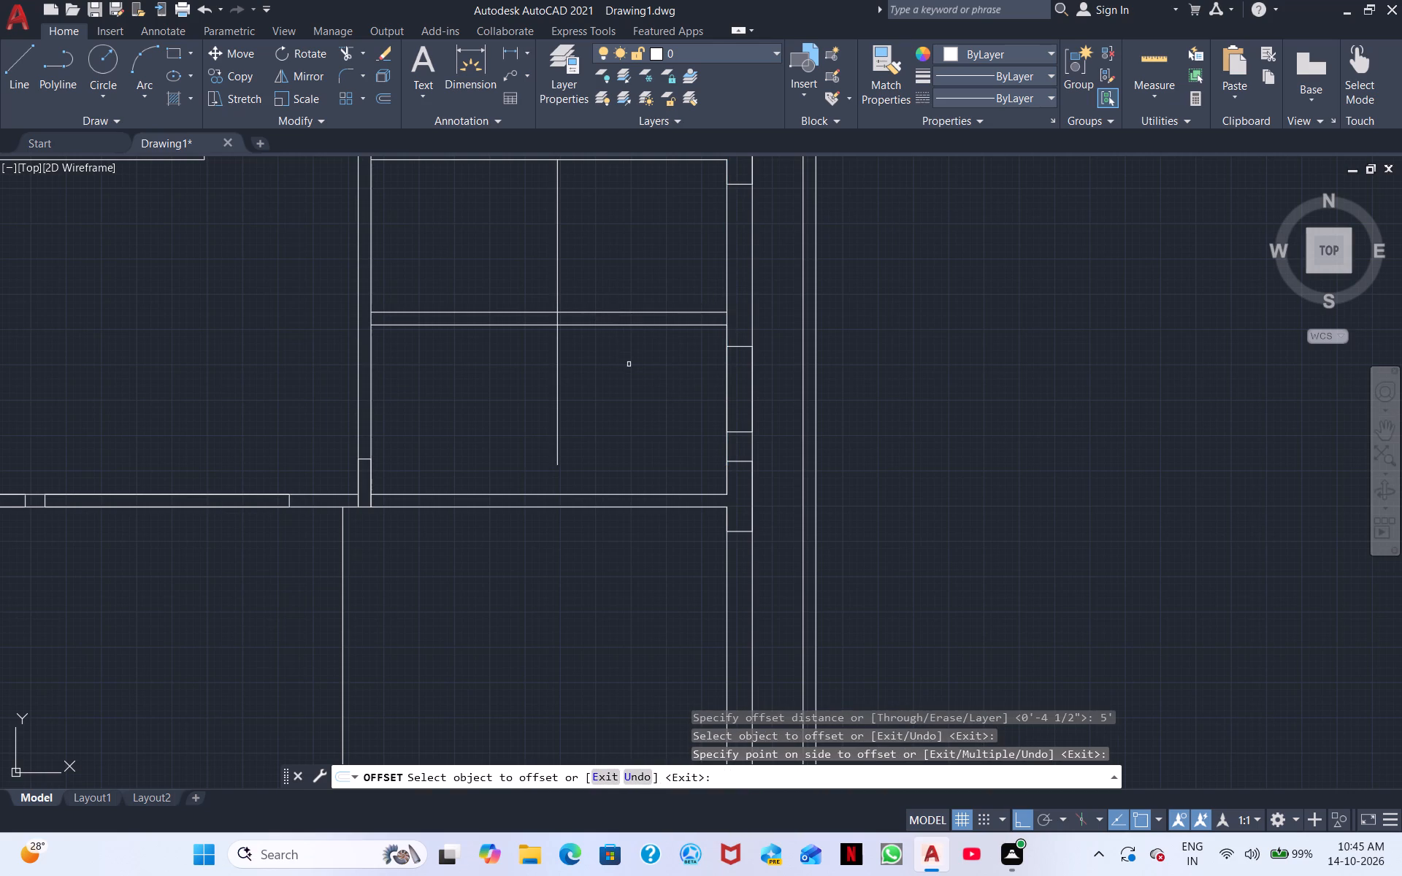
scroll(629, 364, down, 1)
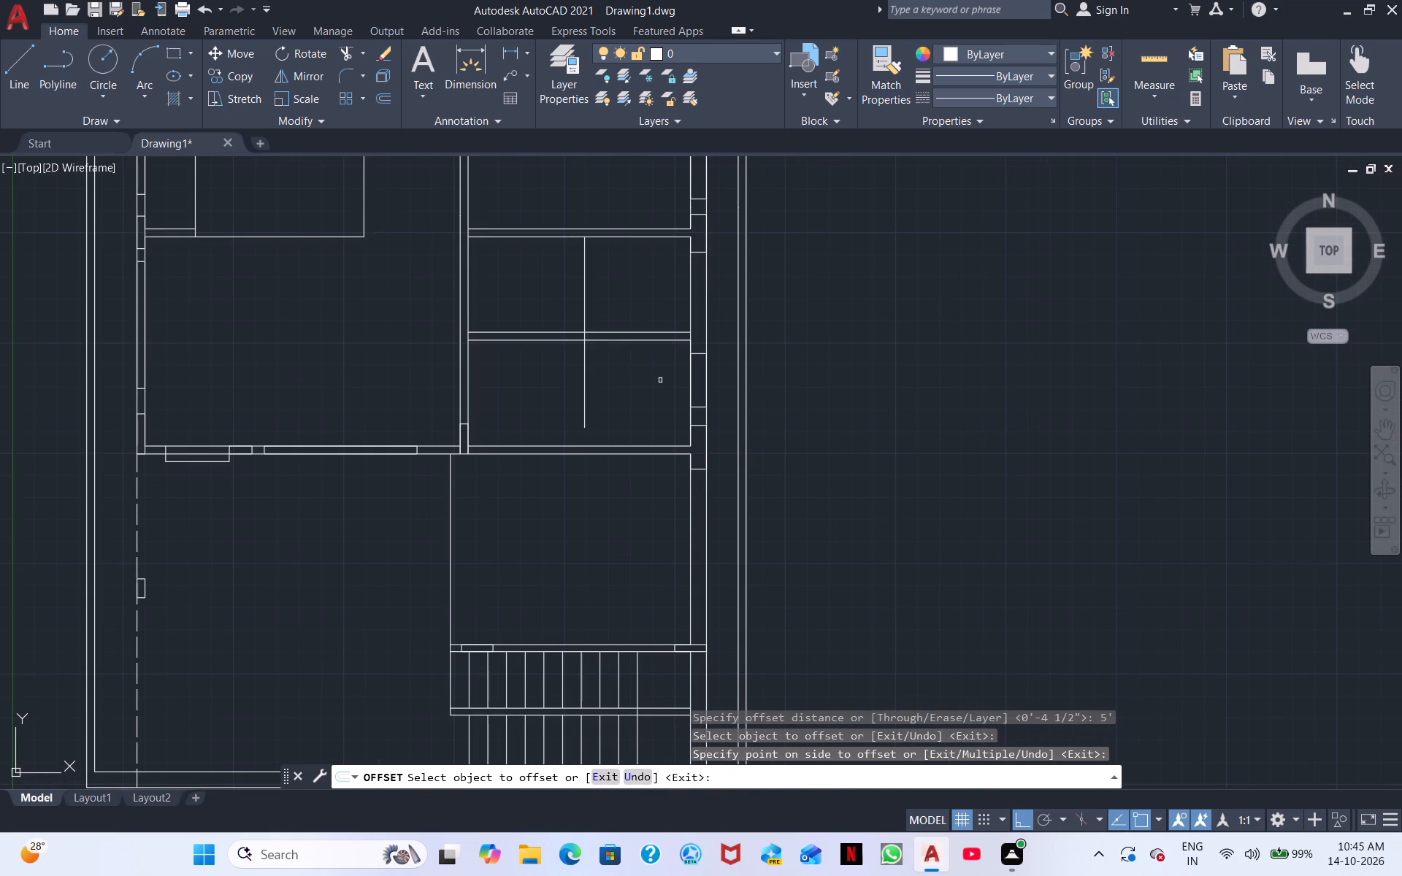
middle_drag(660, 380, 648, 404)
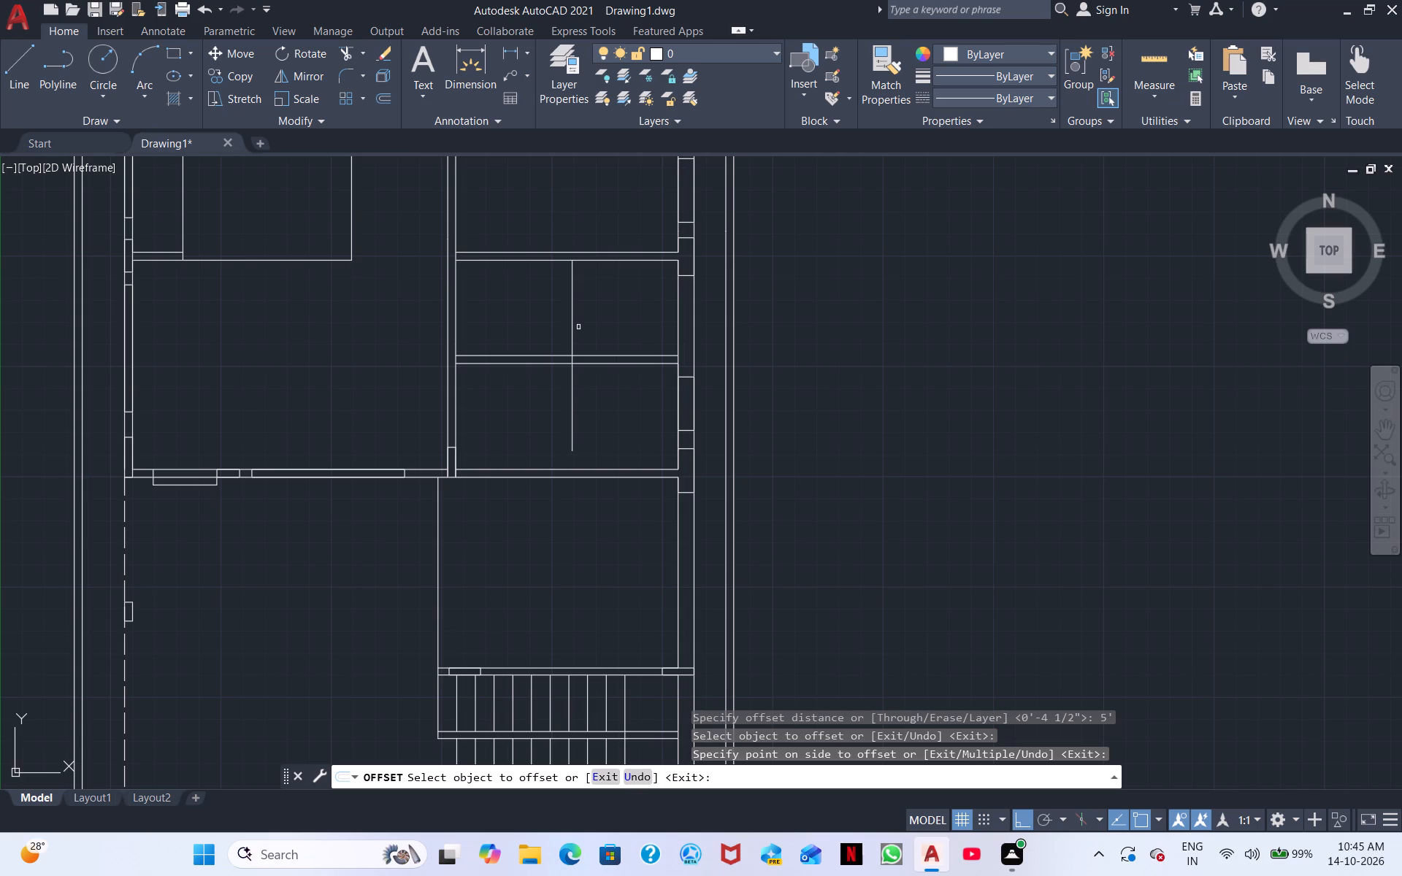
key(Escape)
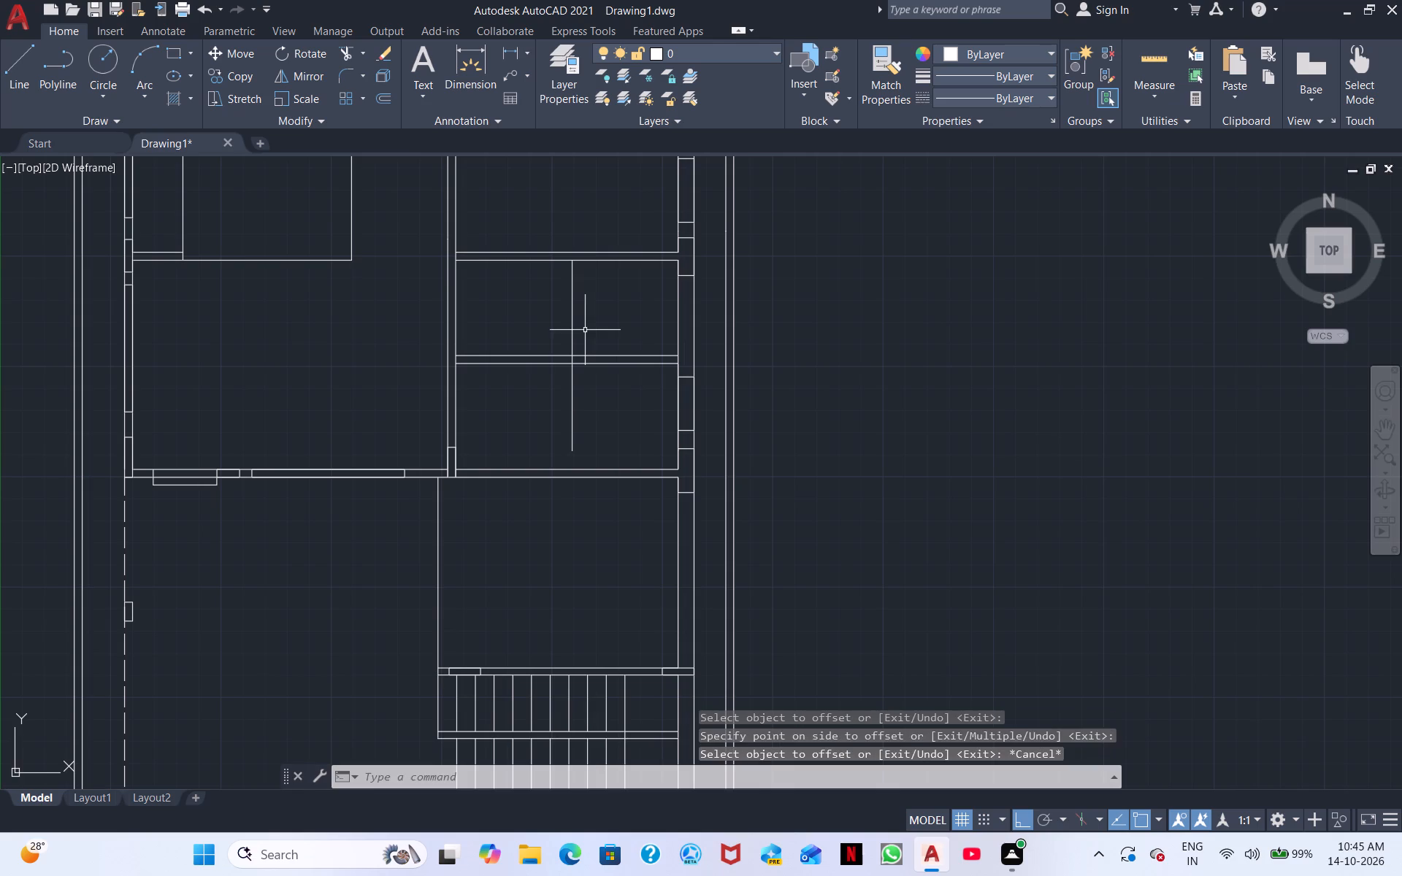
Offset the new vertical line 4" west to form a partition wall.
key(space)
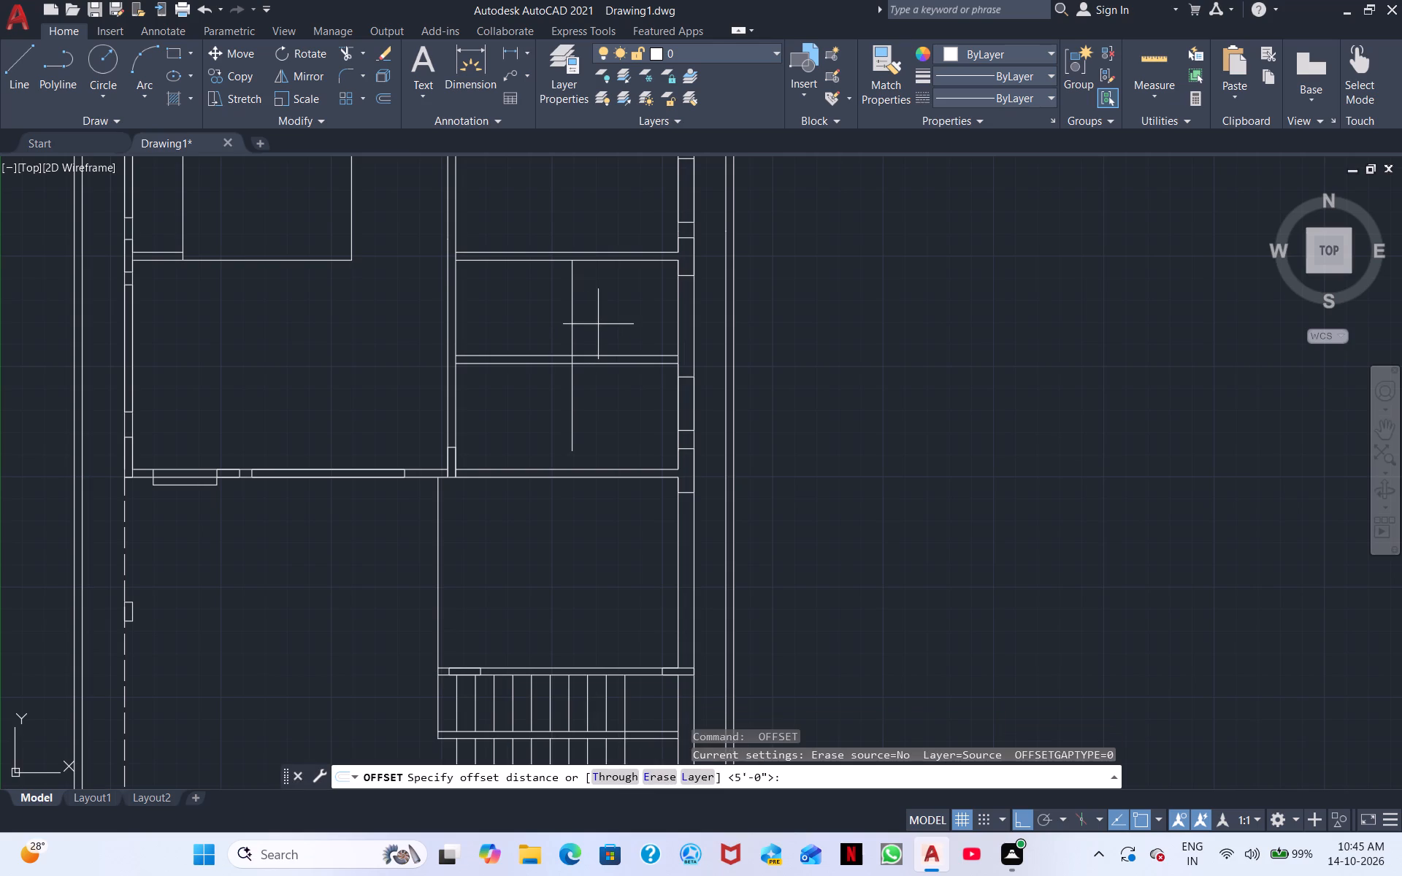
key(4)
key(shift+quotedbl)
key(Return)
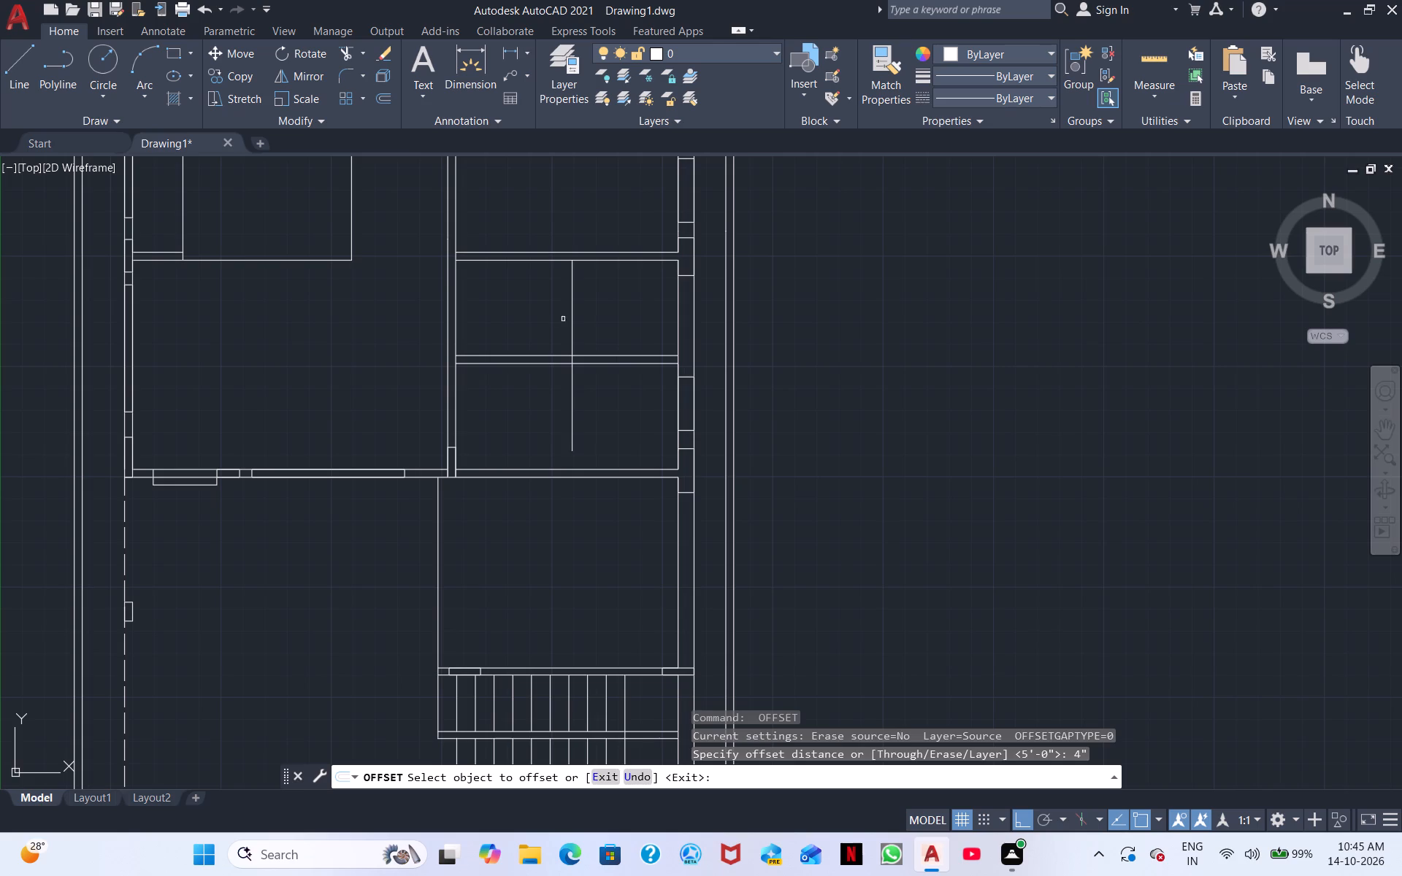
click(573, 316)
click(549, 322)
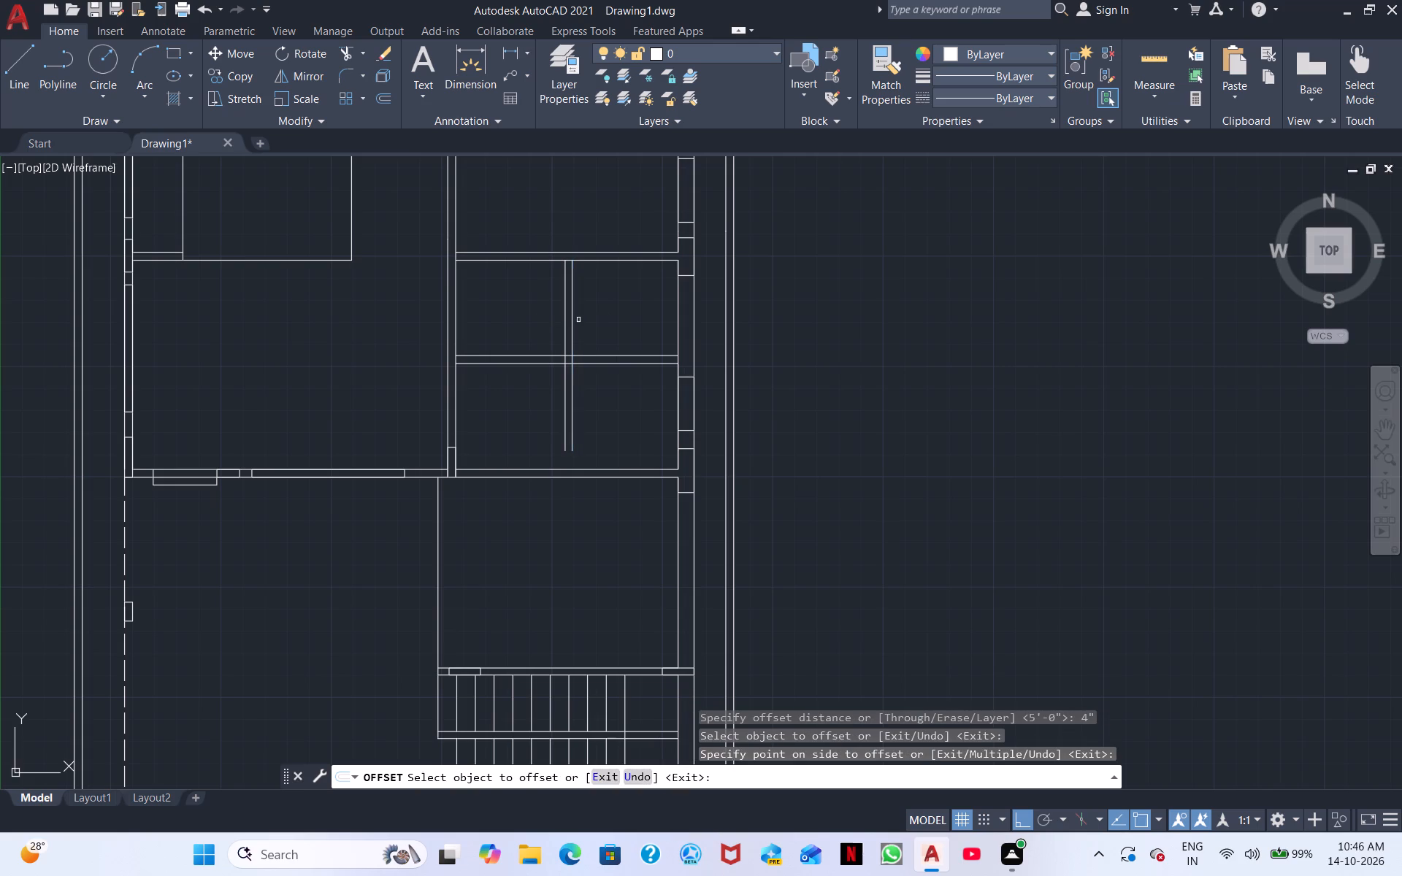
Extend the east wall's inner line across the gaps at the northeast room's south partition and at the south wall.
scroll(578, 320, down, 1)
scroll(578, 320, up, 3)
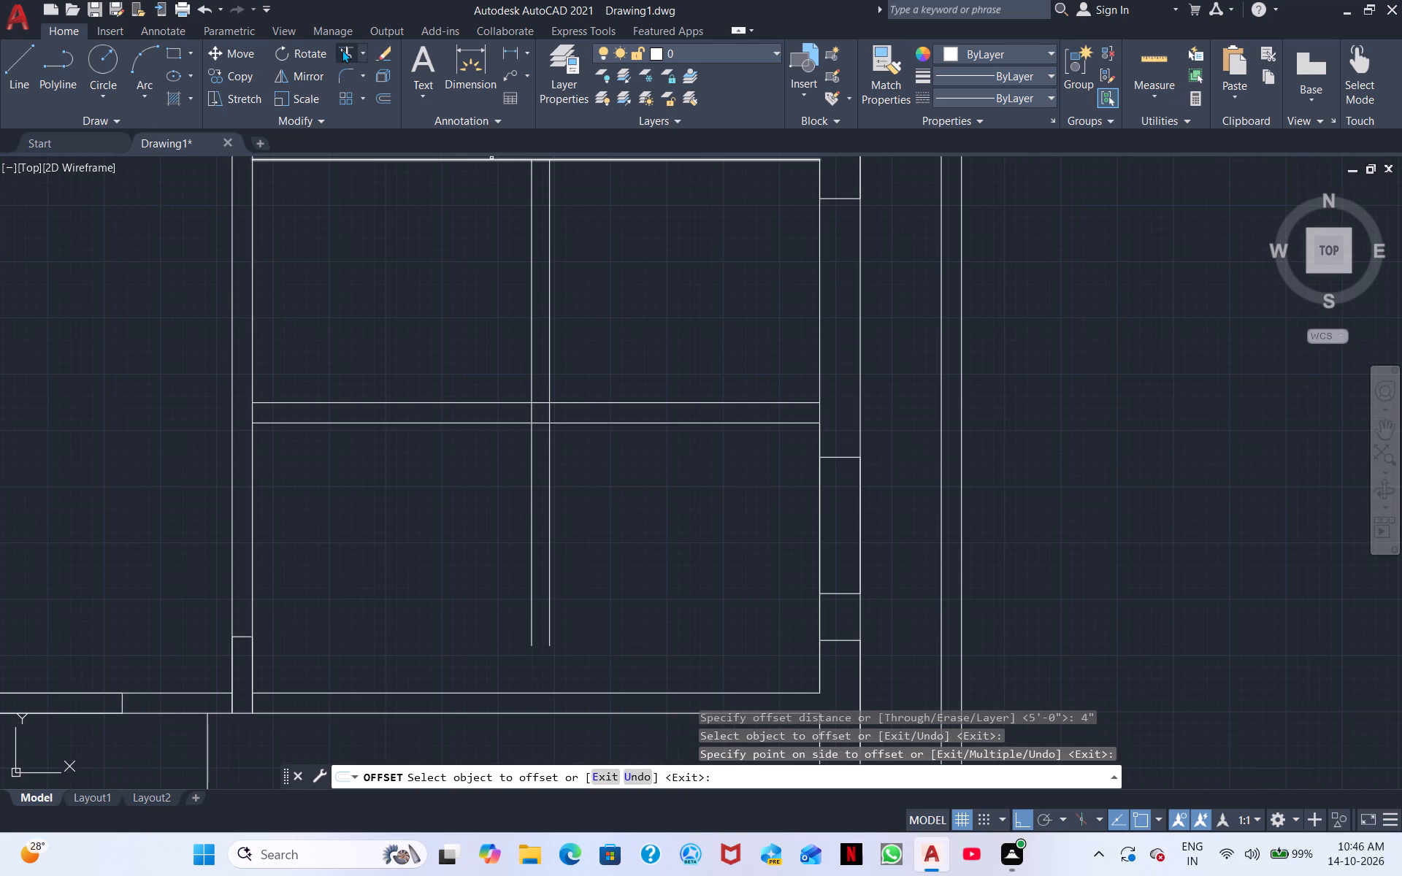
click(342, 50)
scroll(718, 508, down, 1)
middle_drag(710, 456, 662, 493)
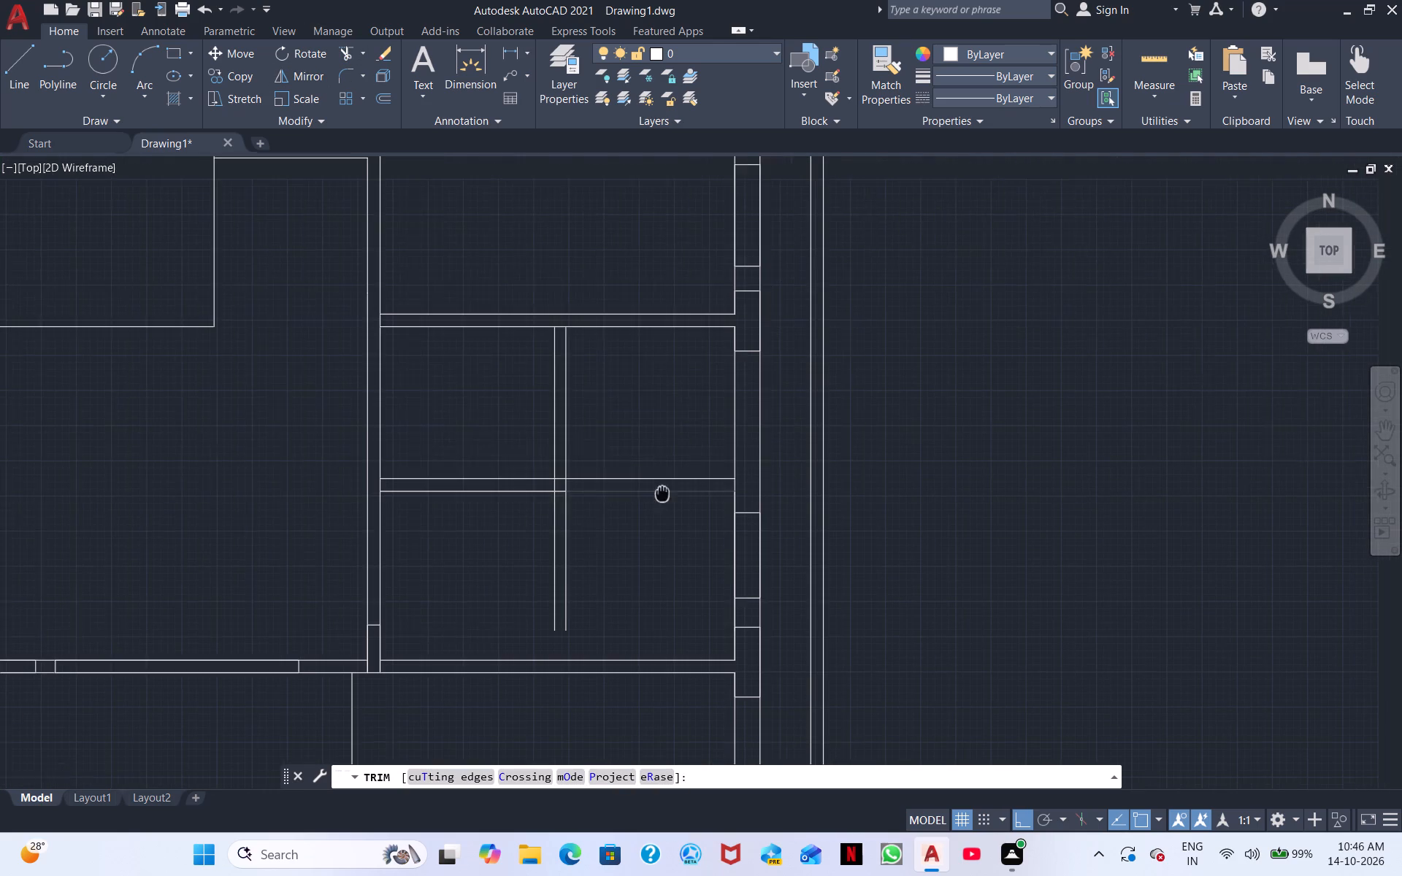
middle_drag(662, 493, 658, 499)
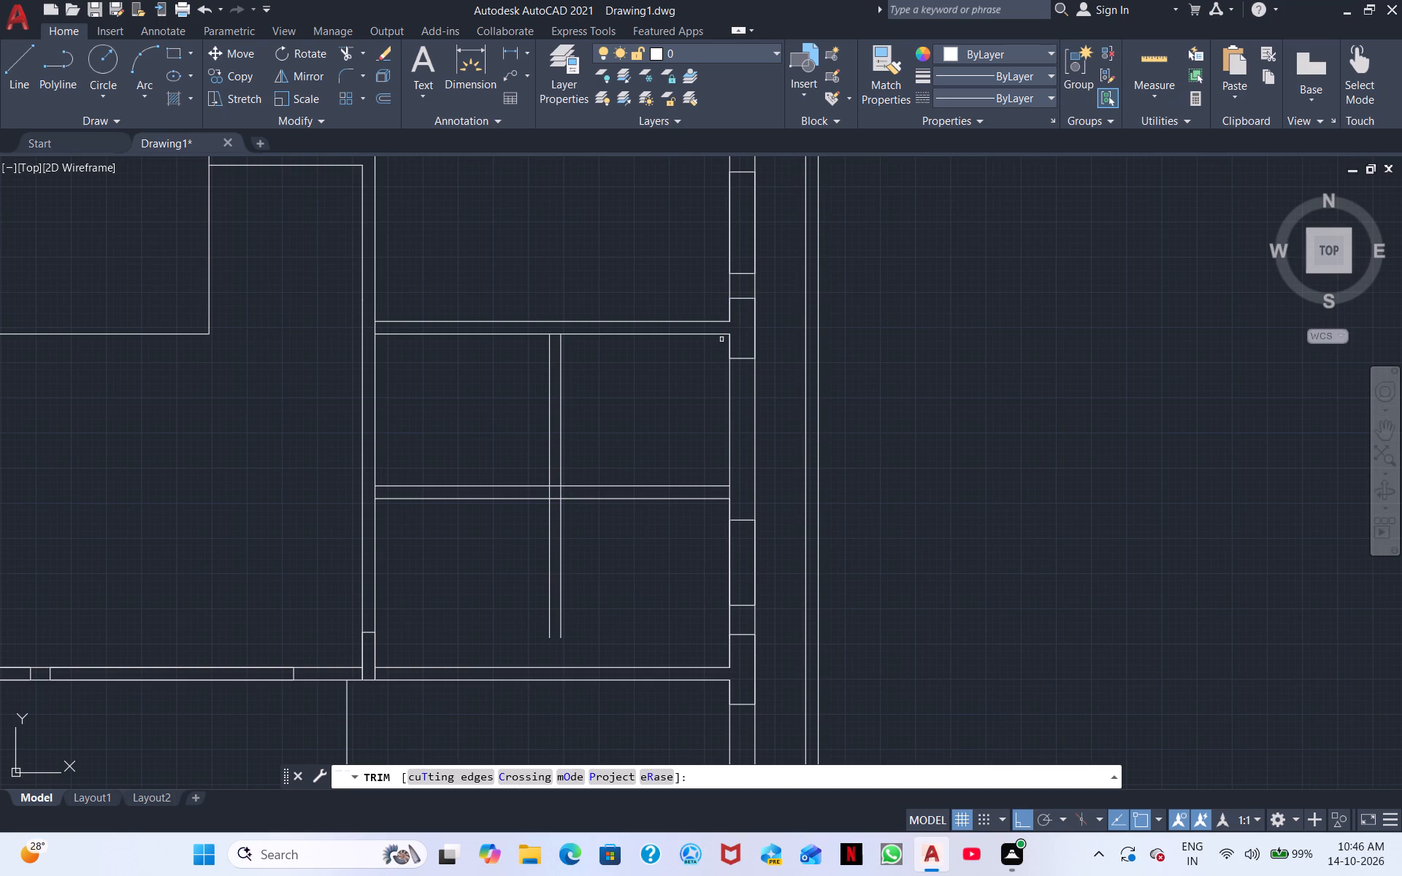
shift+click(729, 342)
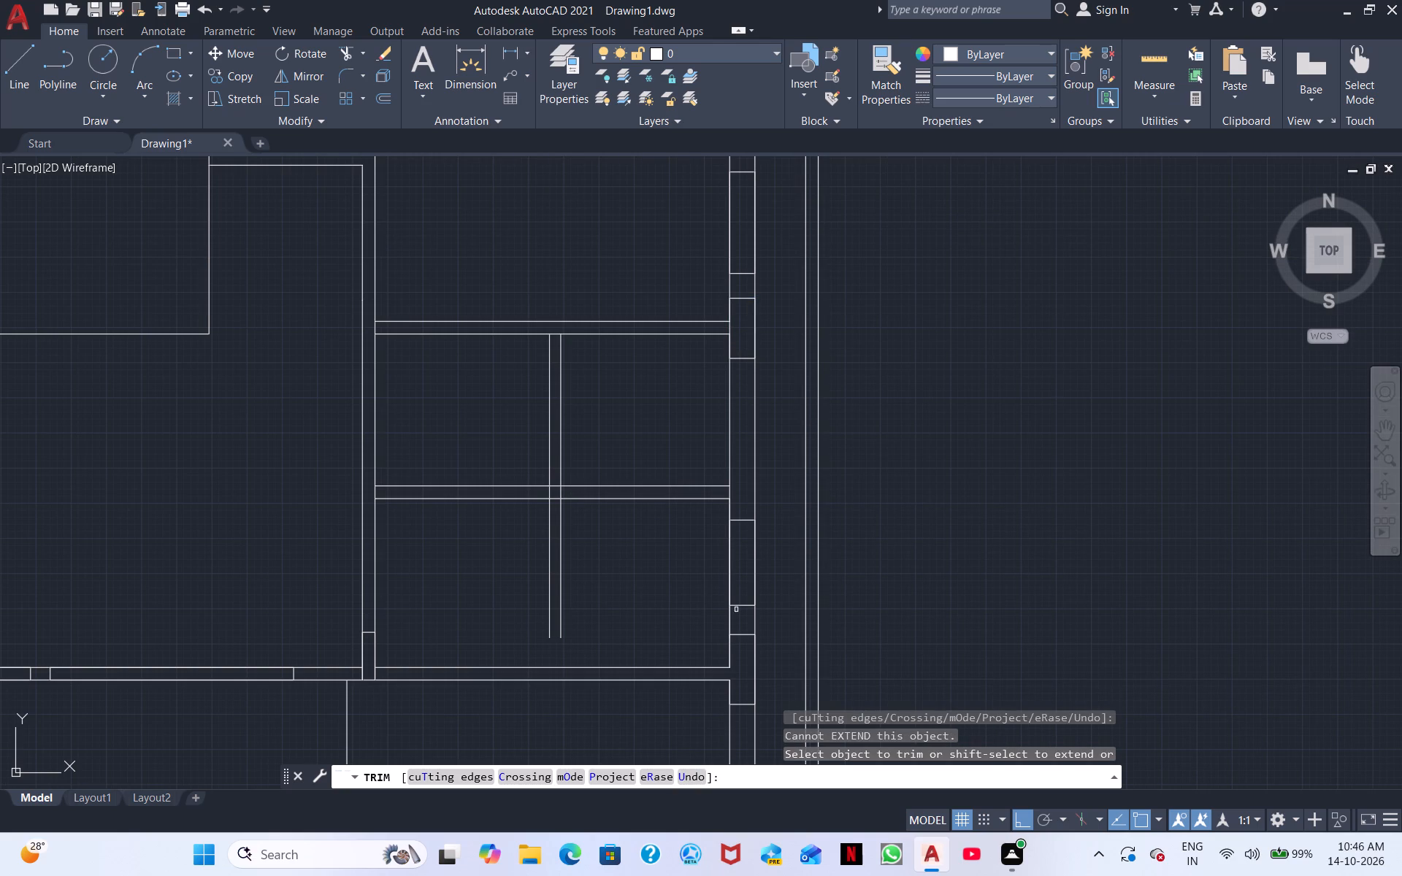
shift+click(730, 698)
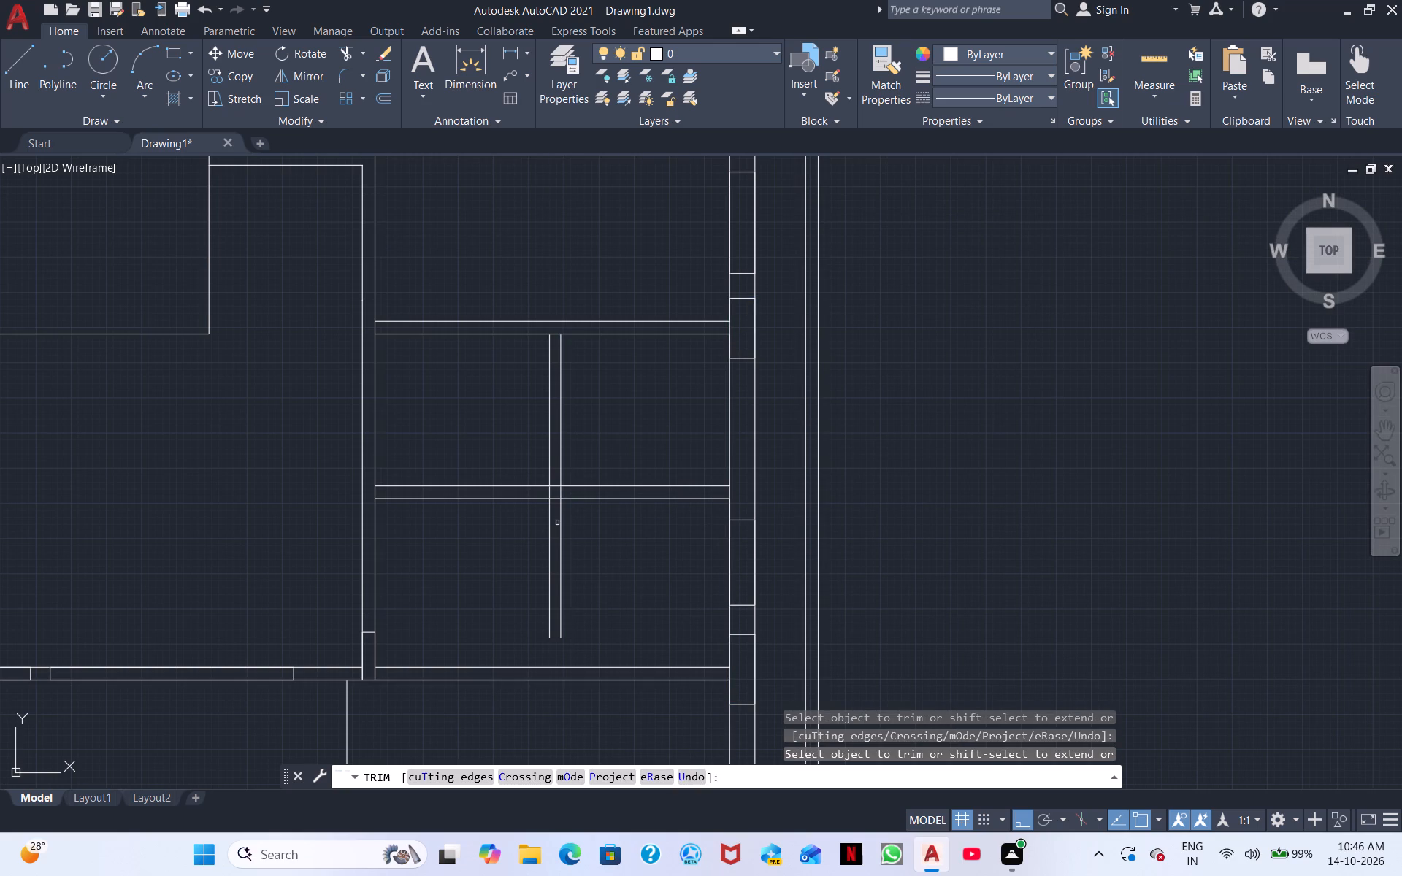
Extend both lines of the new vertical partition down to the south wall's northern line.
shift+click(562, 545)
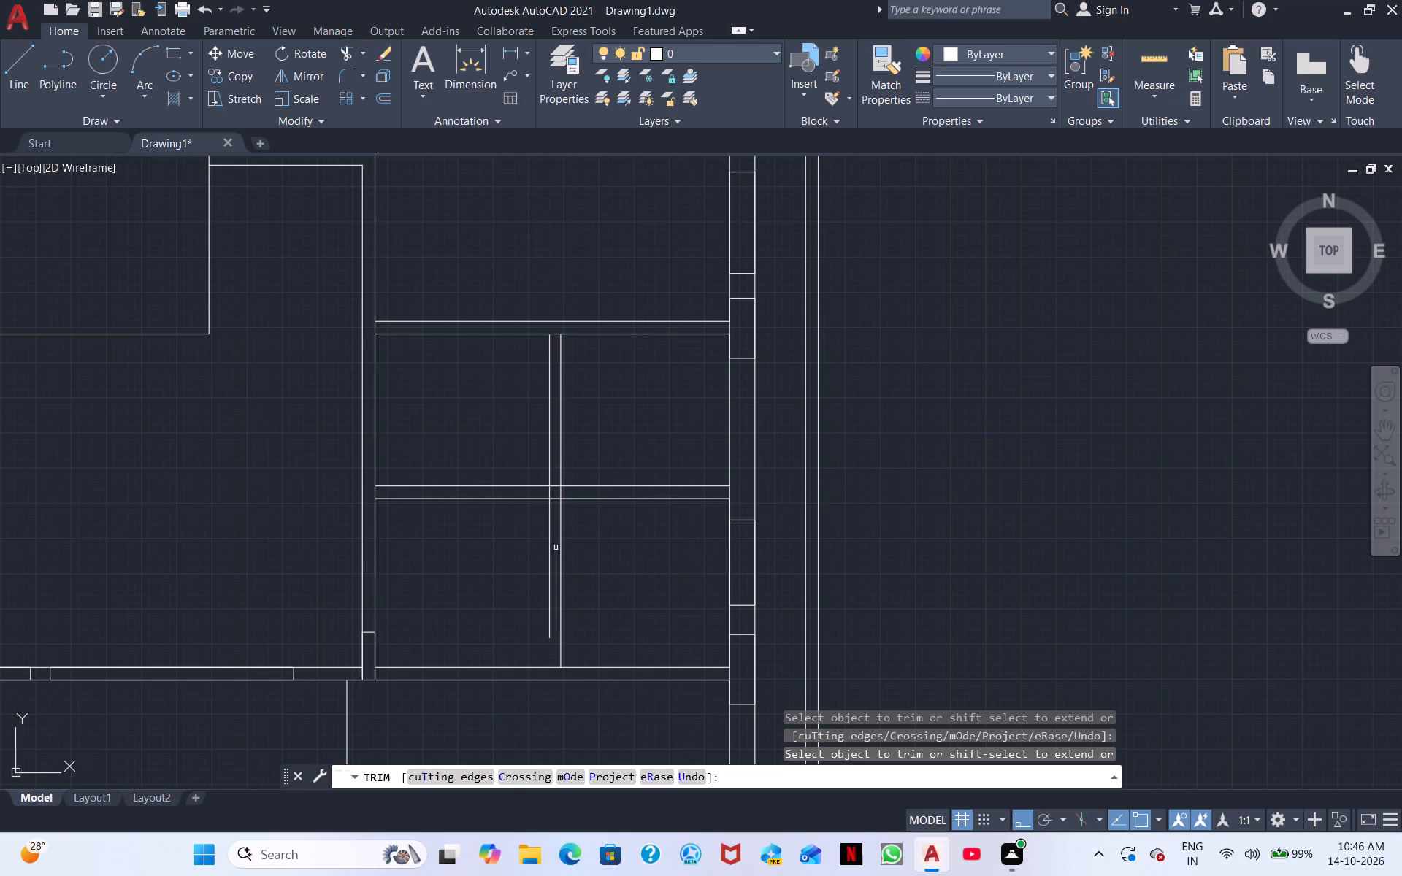
shift+click(547, 559)
Trim the horizontal partition between the two small rooms east of the new vertical wall, and clear the overlapping lines at their T-junction.
drag(621, 510, 624, 449)
scroll(583, 531, up, 2)
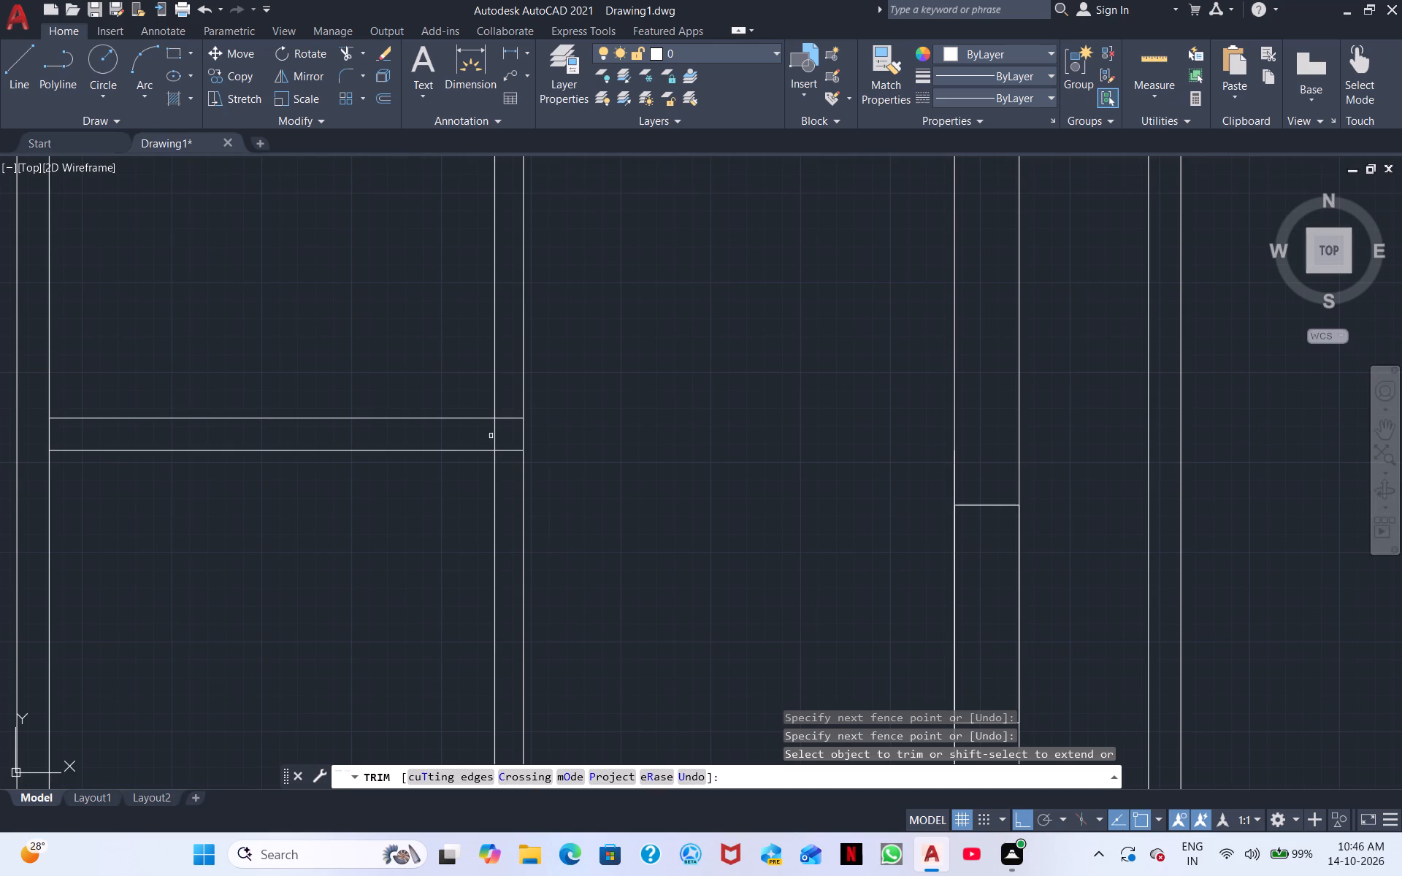
click(497, 432)
click(507, 416)
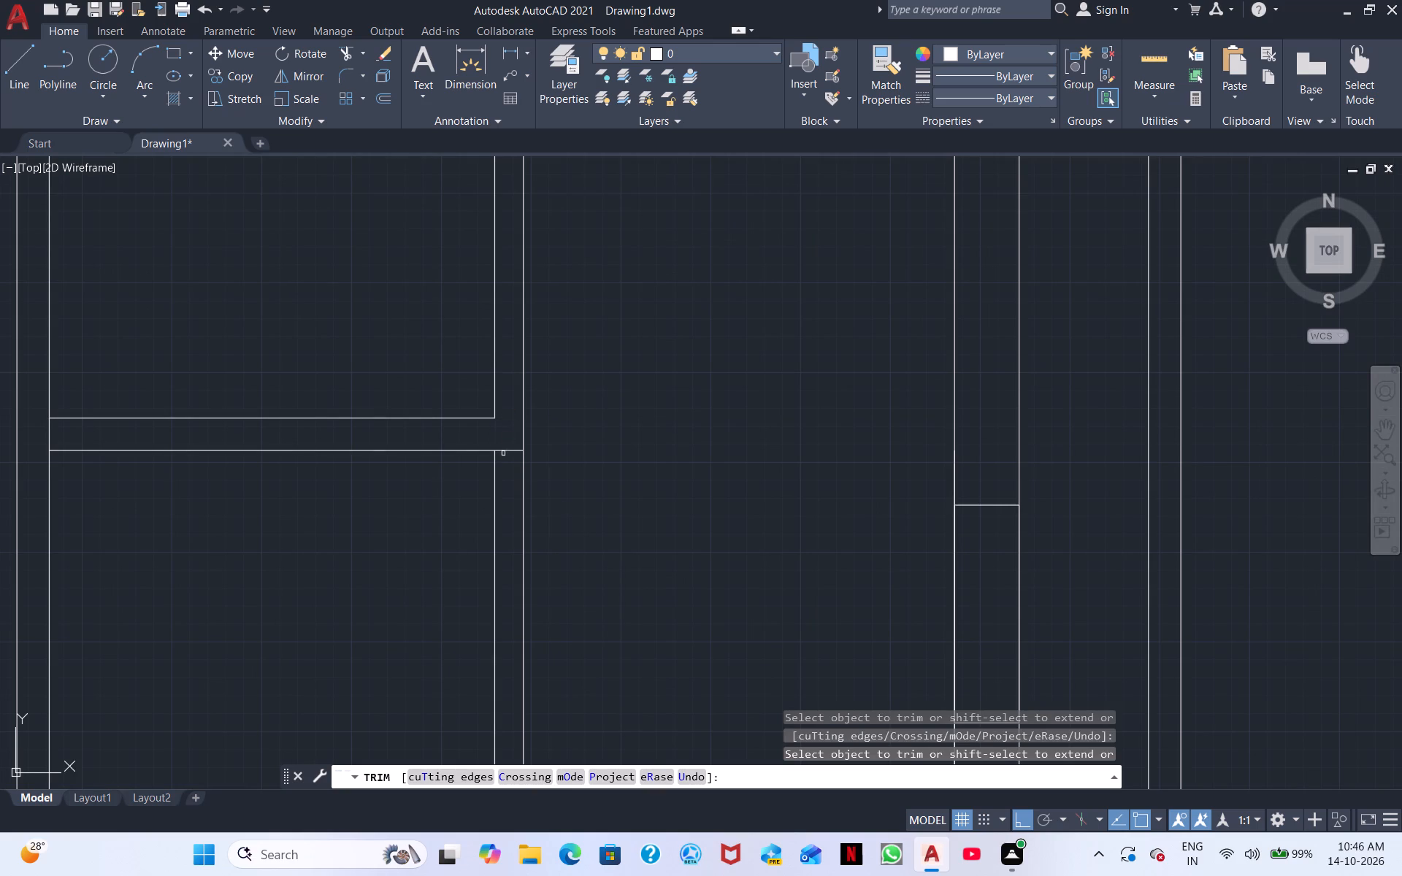
double_click(503, 453)
click(510, 446)
scroll(592, 438, down, 2)
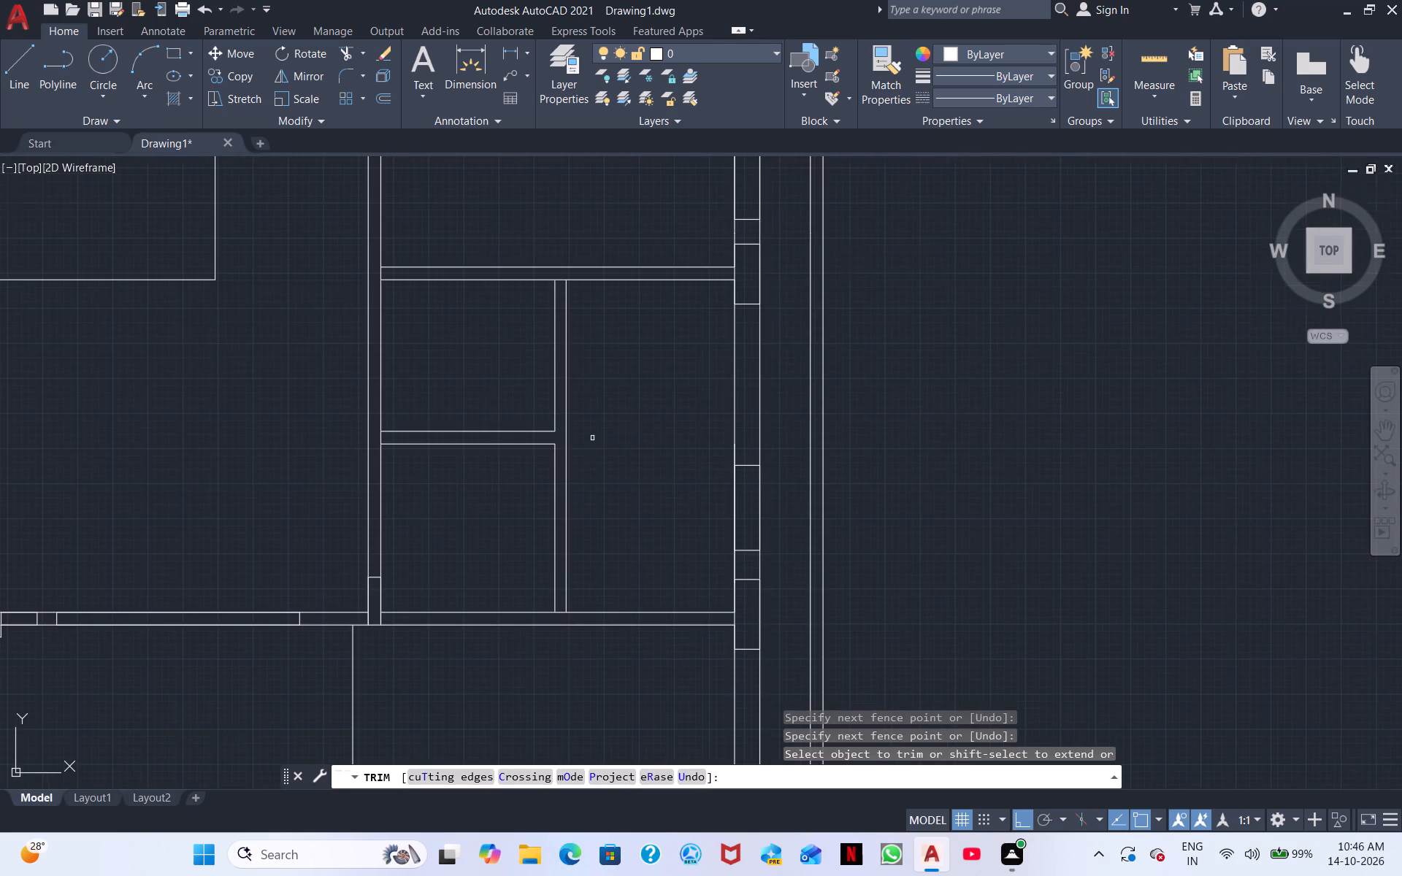
middle_drag(616, 442, 616, 568)
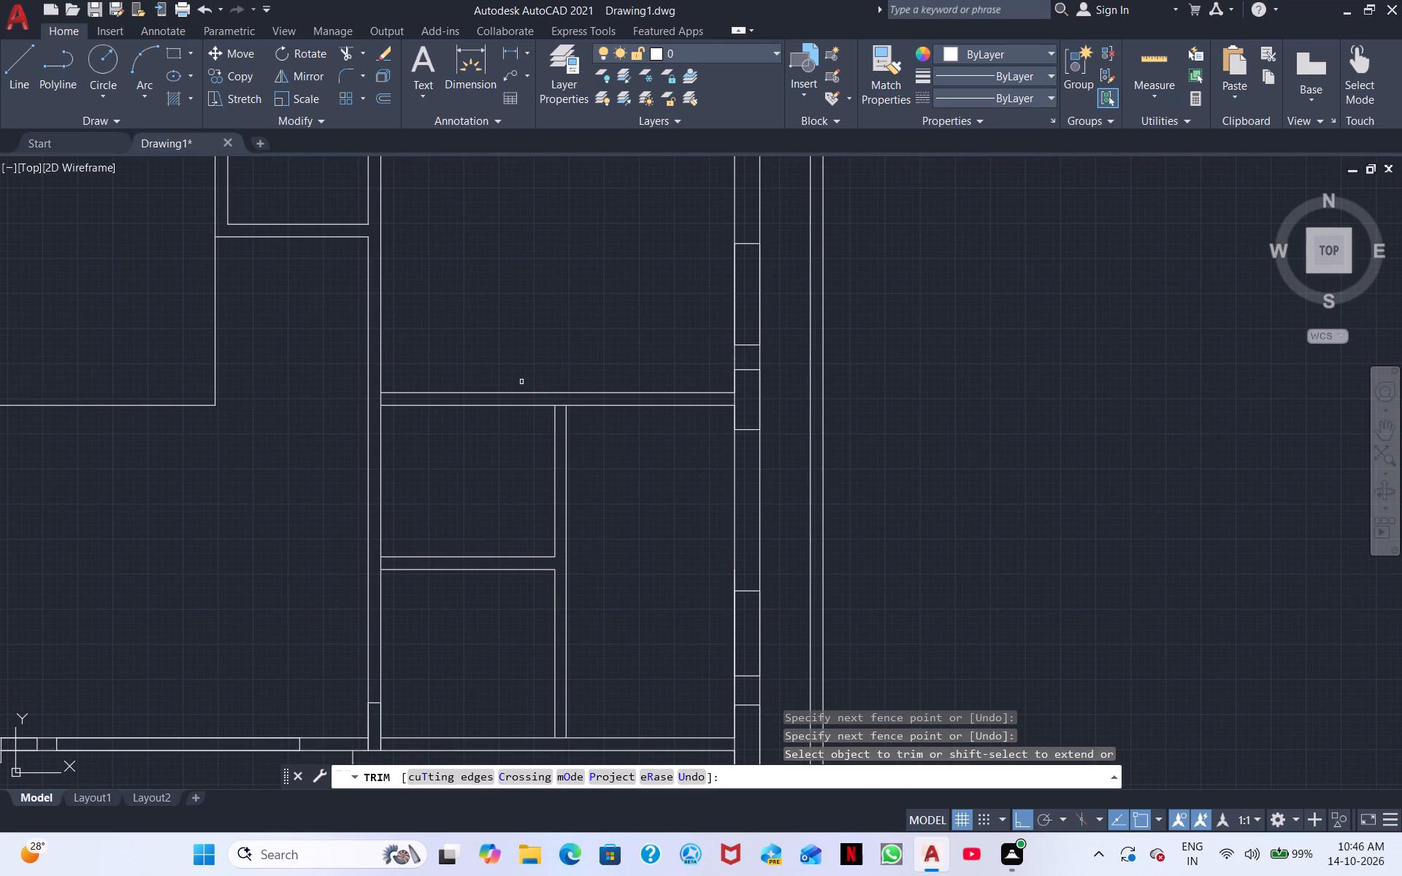
Trim the wall-line segments crossing the new vertical partition at its junctions with the northeast room's south partition and the south wall.
scroll(559, 402, up, 2)
click(561, 407)
middle_drag(643, 534, 627, 396)
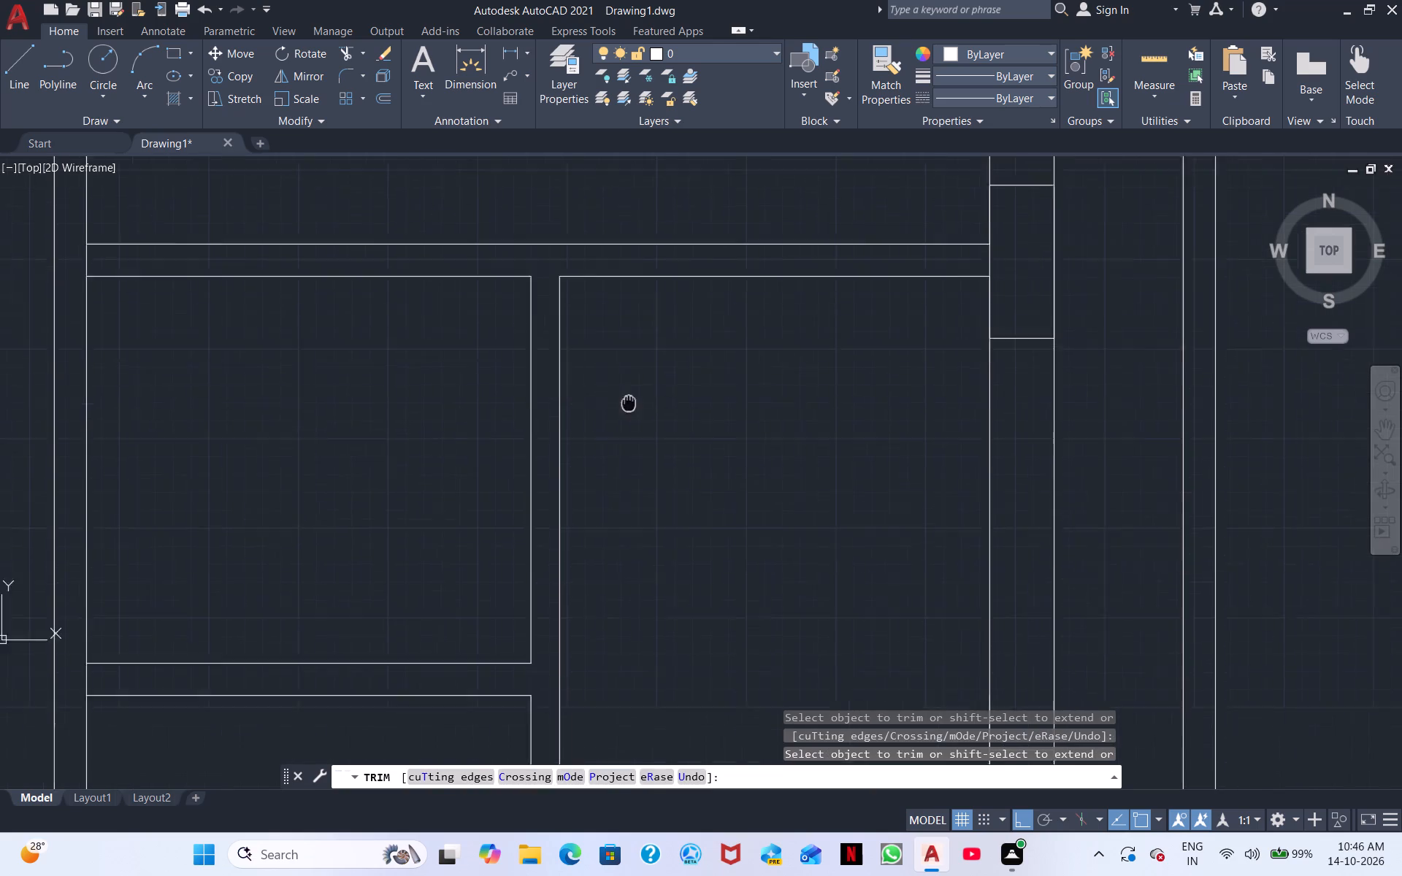
middle_drag(627, 396, 618, 357)
scroll(618, 680, down, 1)
middle_drag(632, 591, 621, 401)
middle_drag(614, 659, 610, 585)
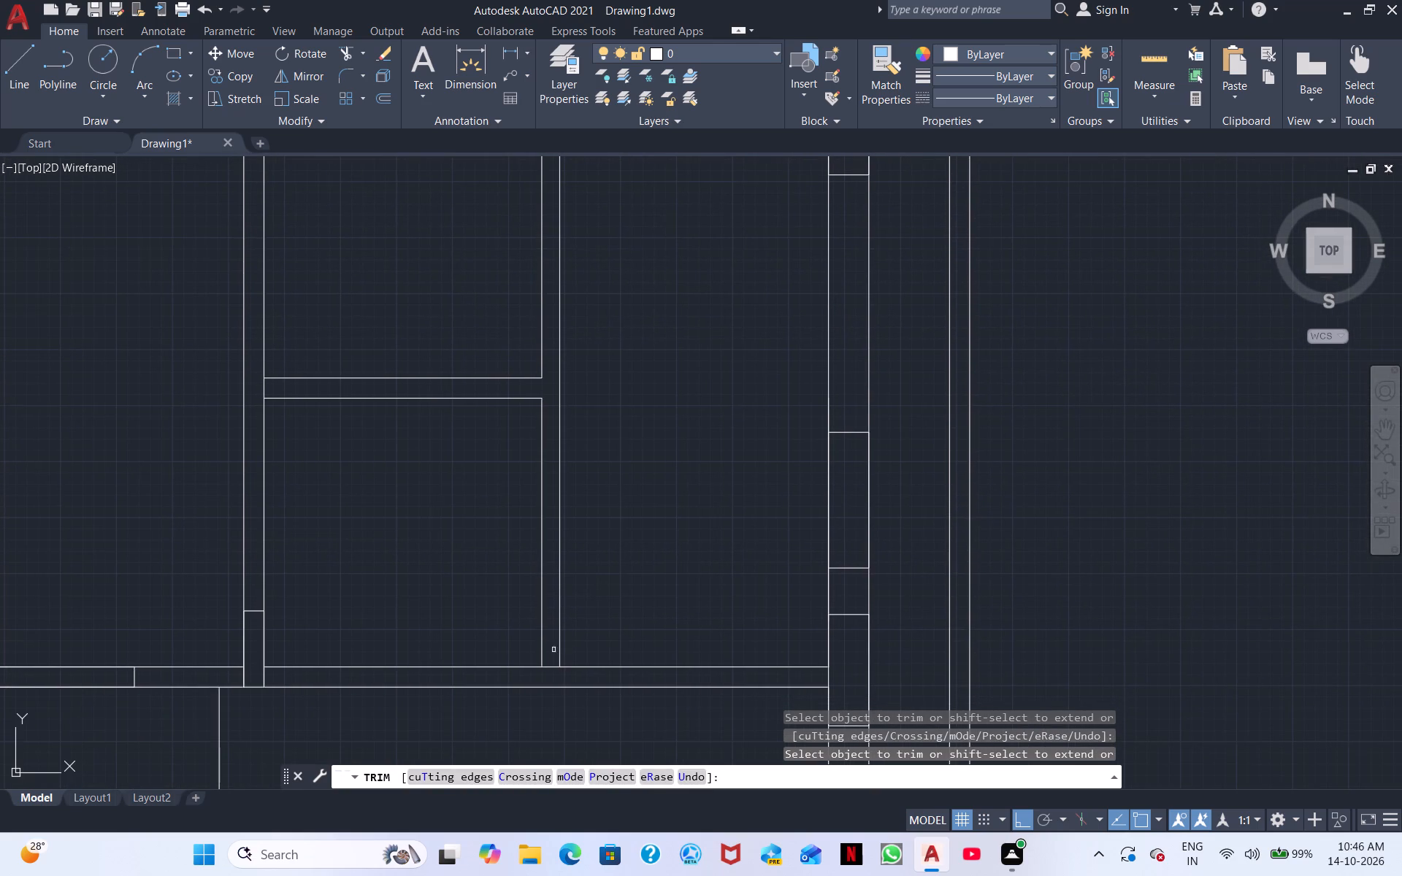
click(555, 666)
scroll(607, 596, down, 2)
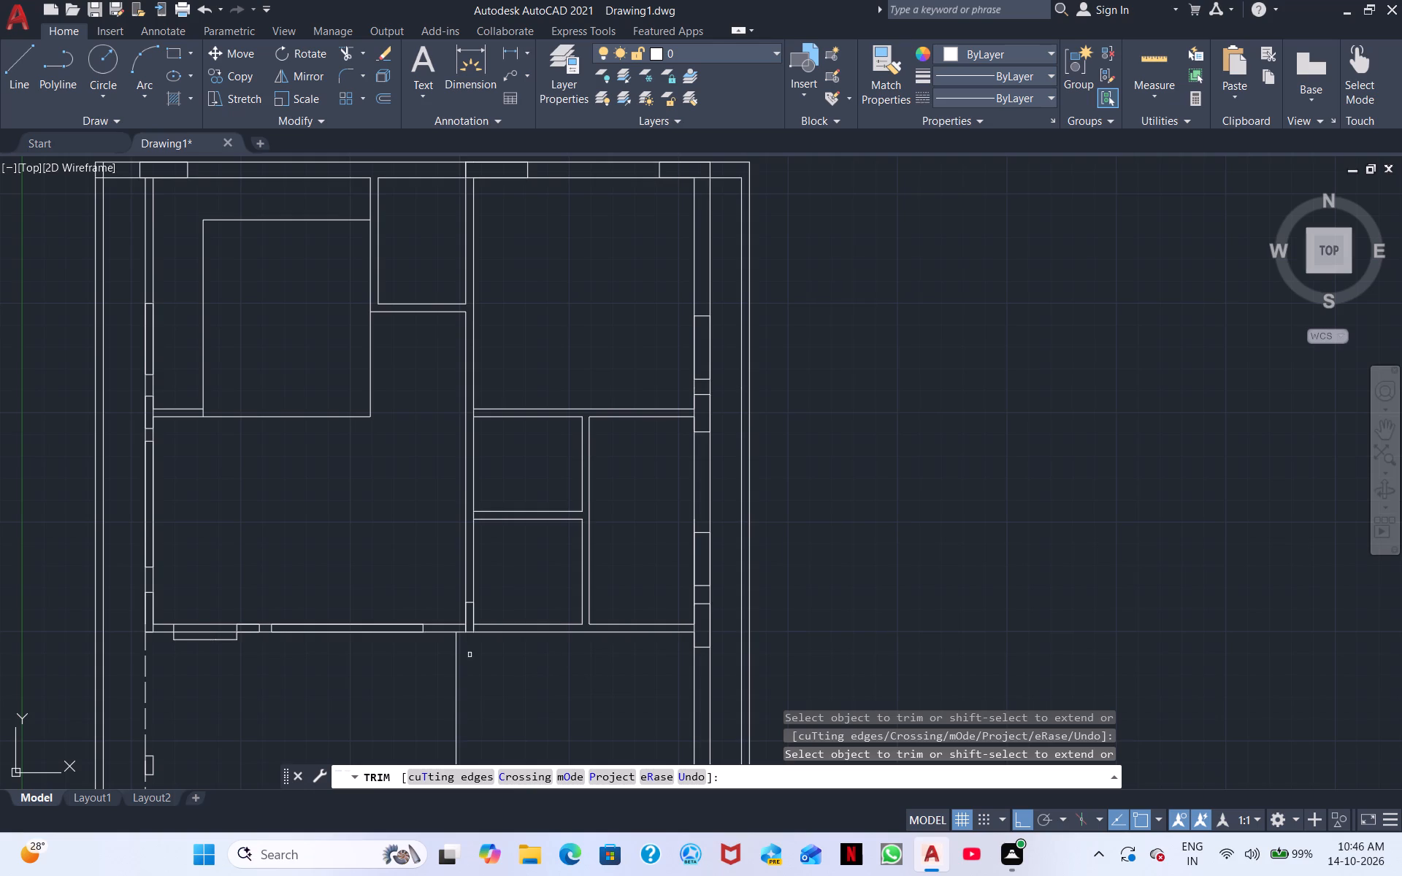
middle_drag(470, 654, 694, 593)
middle_drag(555, 553, 600, 805)
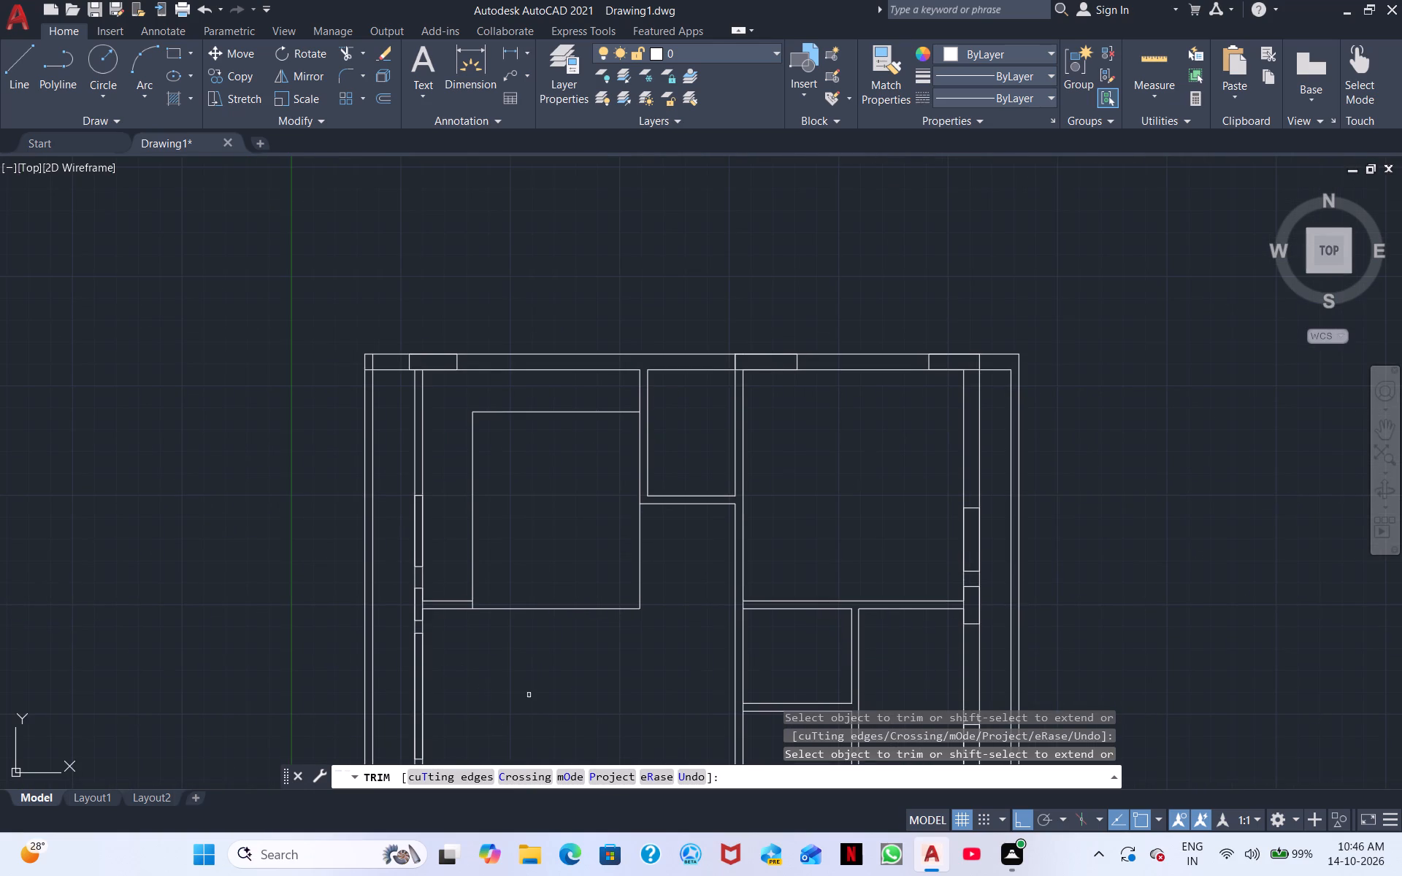
middle_drag(559, 646, 459, 679)
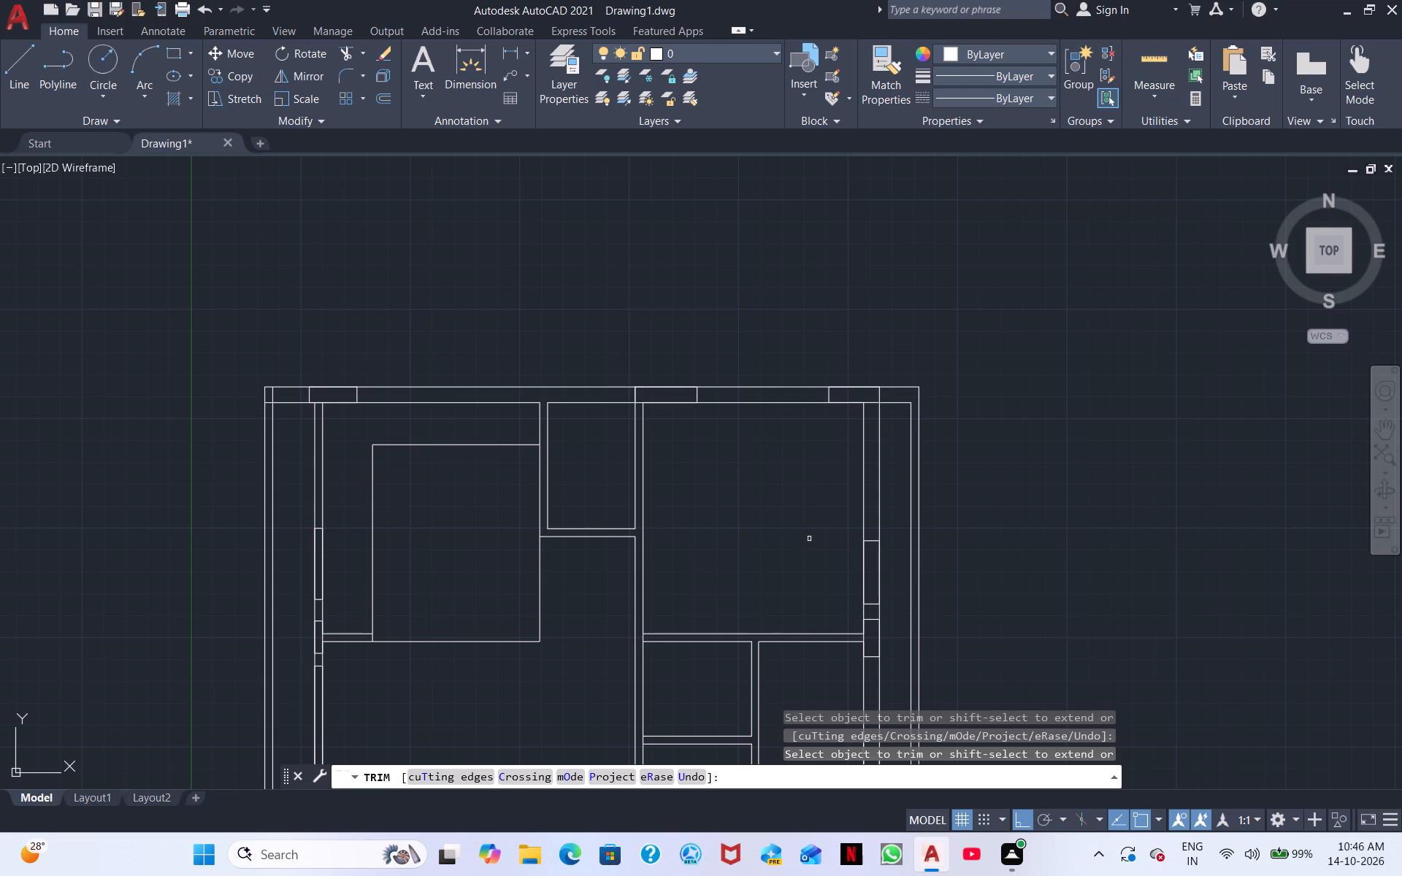
middle_drag(809, 539, 722, 453)
middle_drag(522, 629, 545, 523)
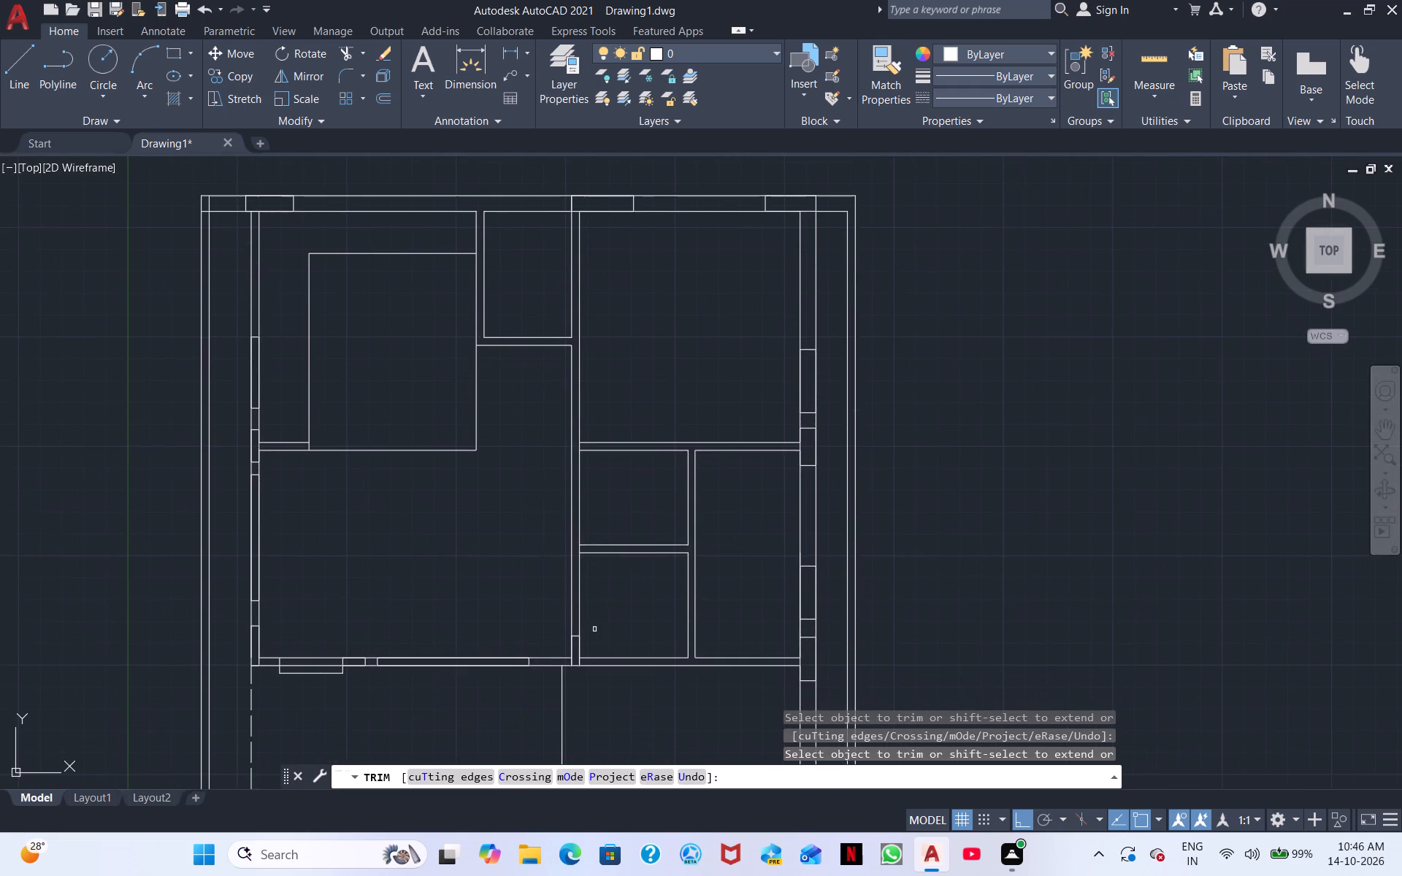
scroll(594, 629, down, 1)
middle_drag(613, 683, 562, 423)
scroll(574, 497, up, 1)
right_click(574, 498)
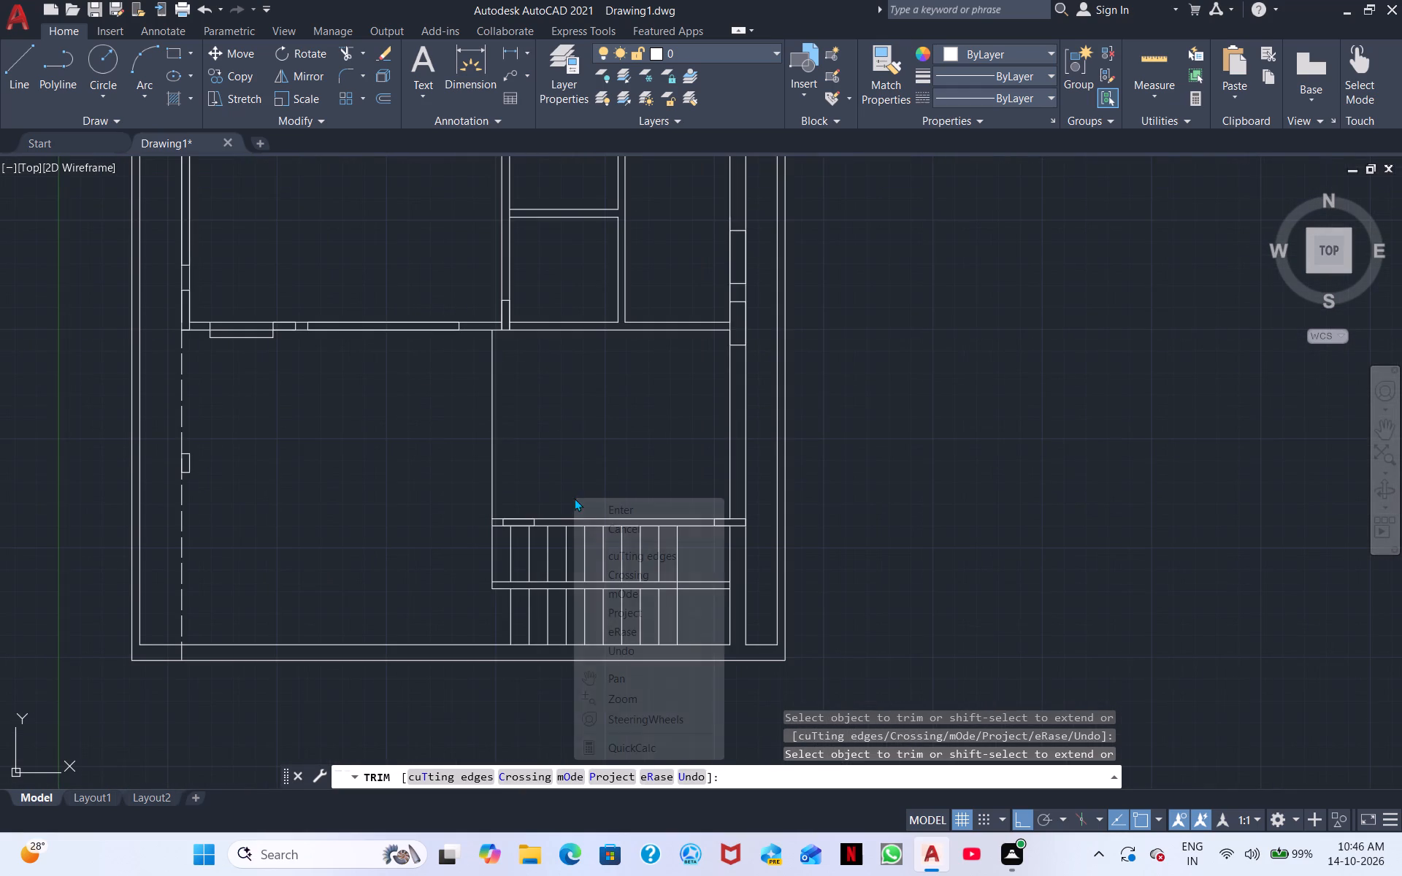
click(638, 532)
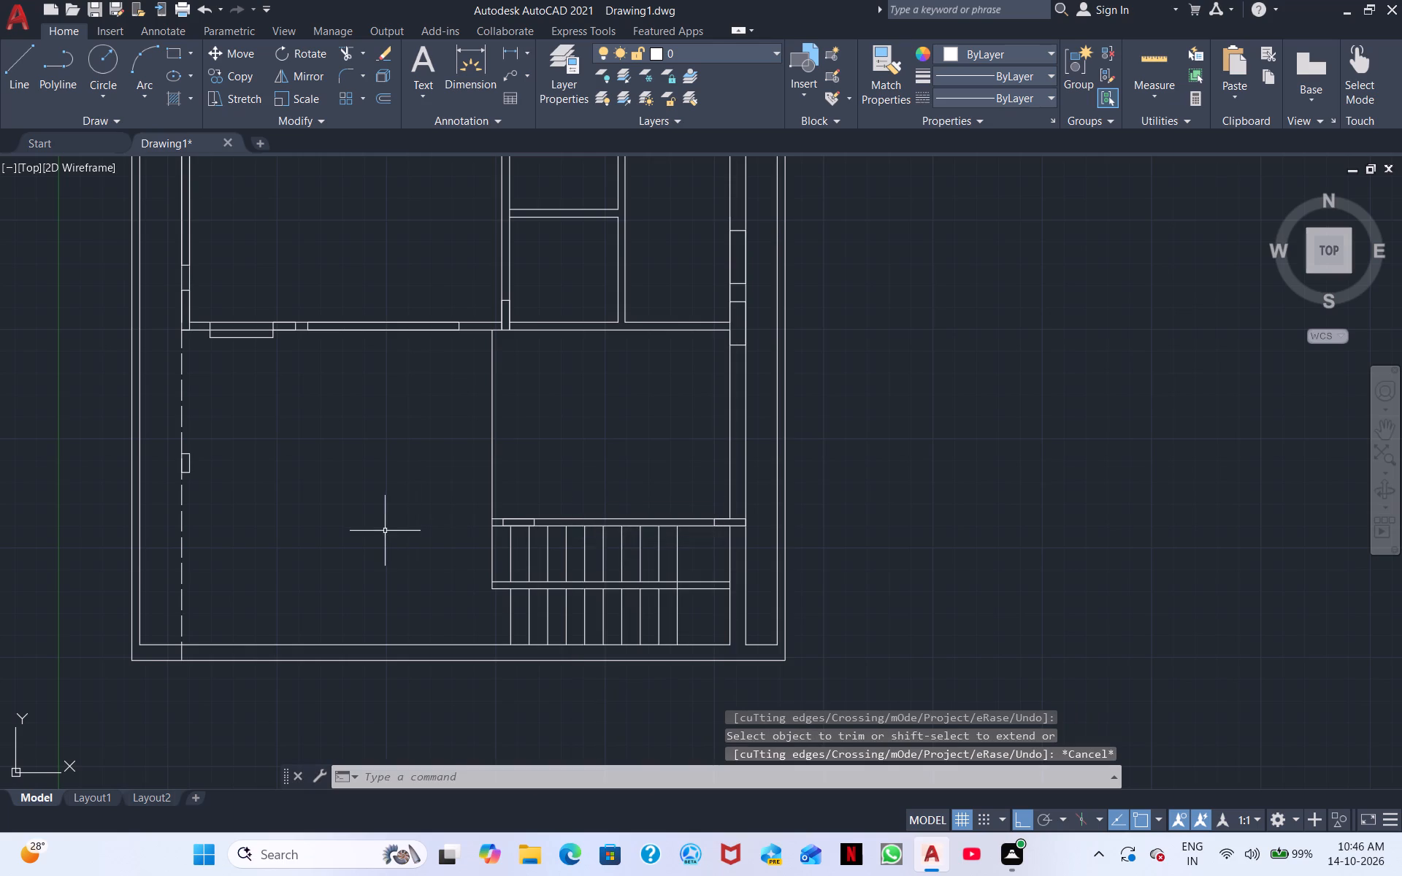
Draw a vertical jamb line across the south wall, just inside the southwest corner of the southern small room.
scroll(385, 531, down, 1)
middle_drag(288, 566, 581, 607)
middle_drag(608, 553, 564, 758)
scroll(410, 588, up, 2)
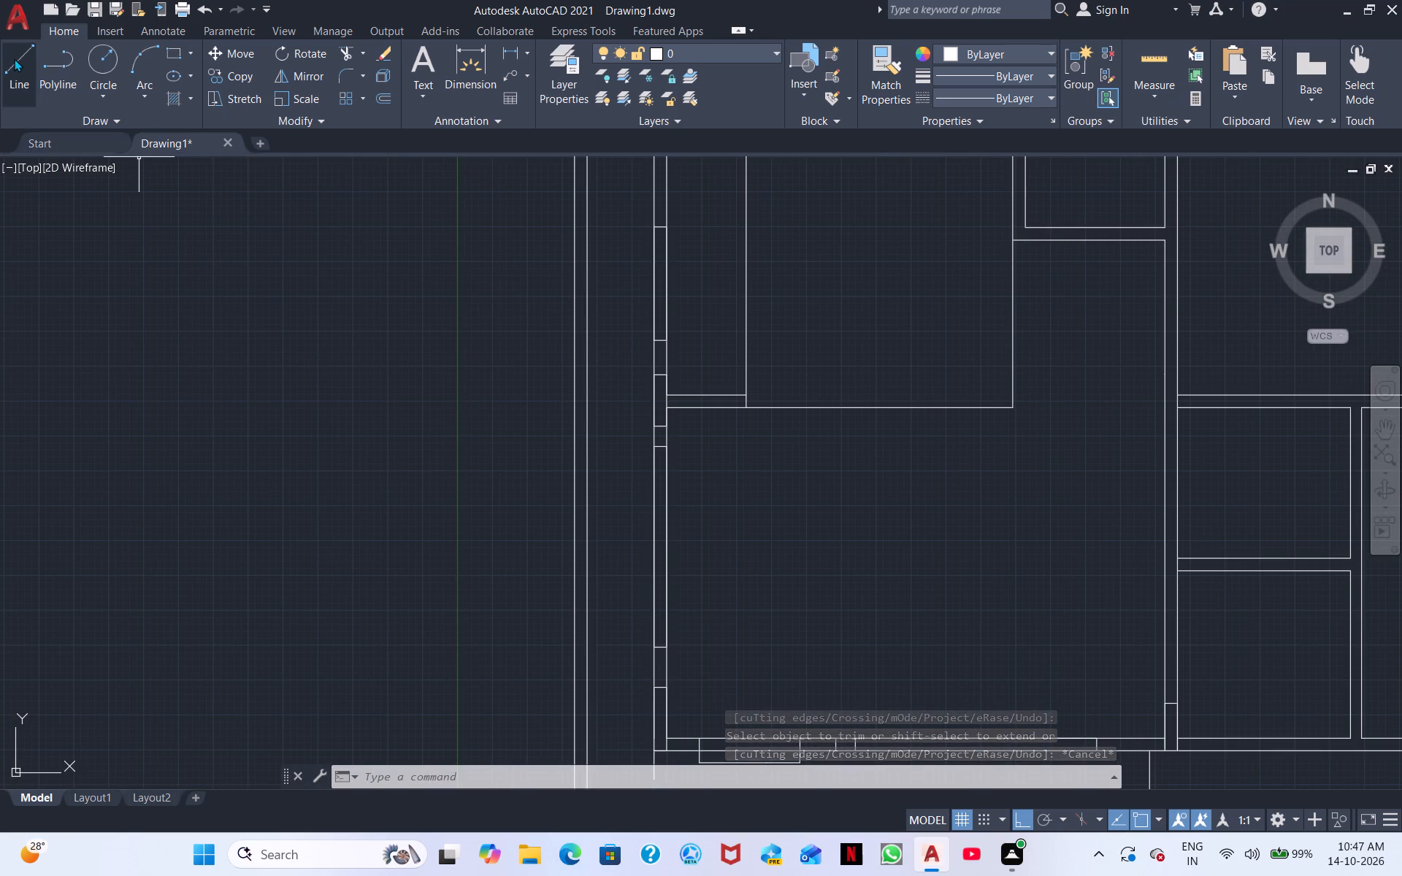
click(15, 53)
middle_drag(571, 423, 498, 357)
middle_drag(689, 416, 689, 415)
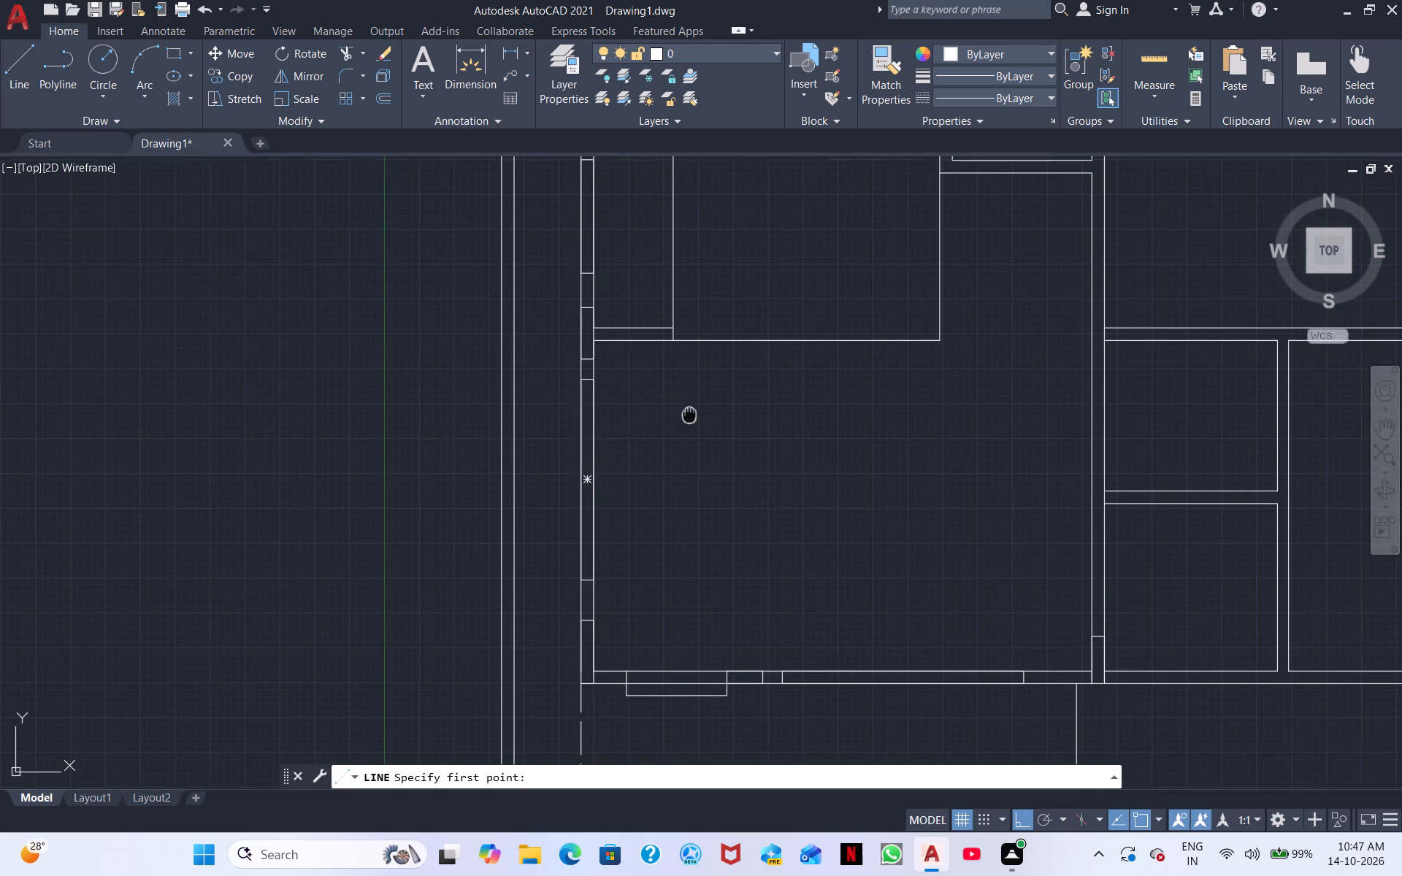
middle_drag(689, 415, 450, 390)
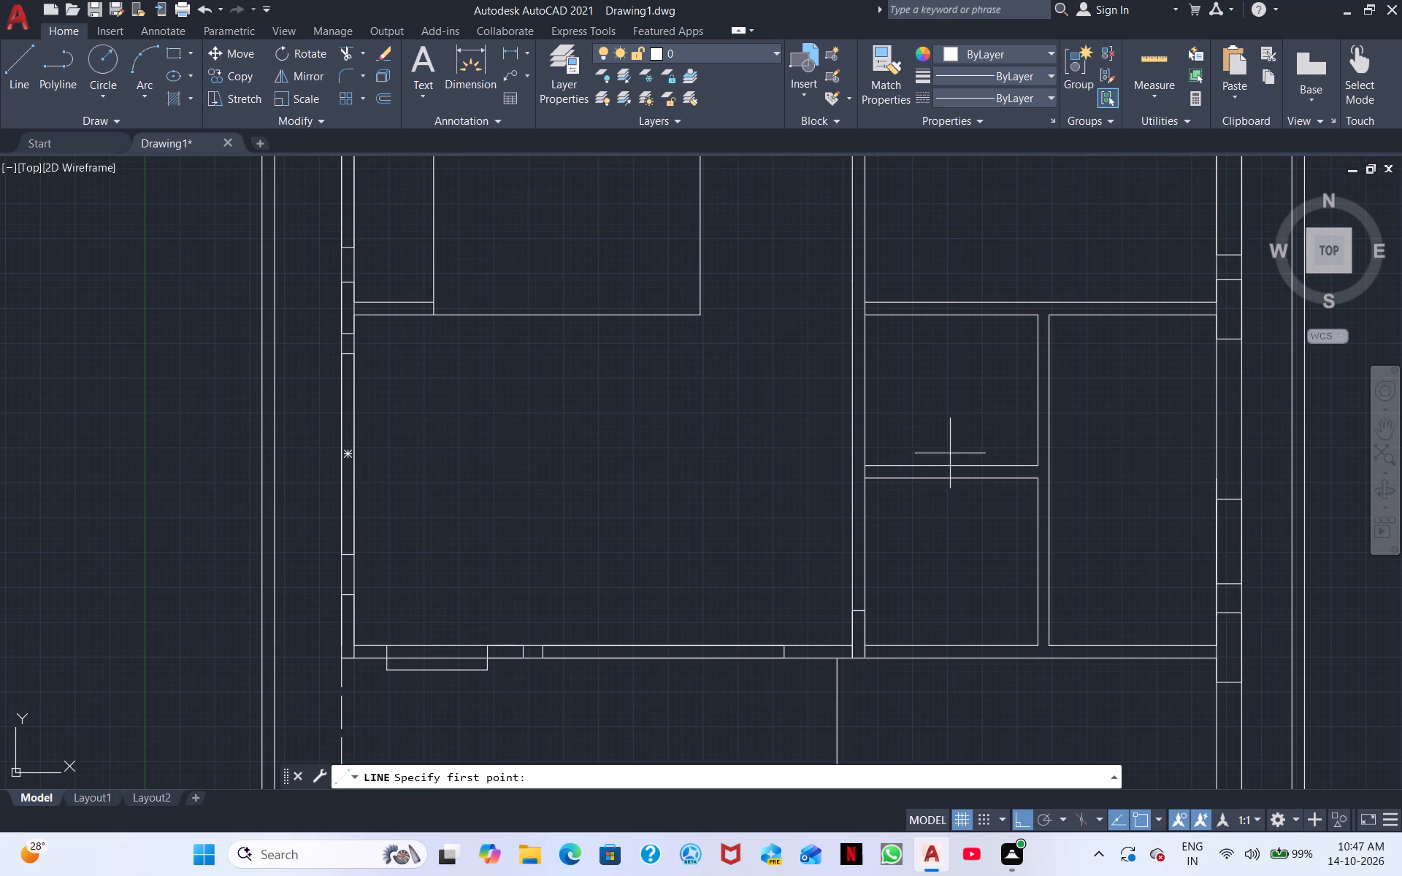
middle_drag(951, 452, 754, 437)
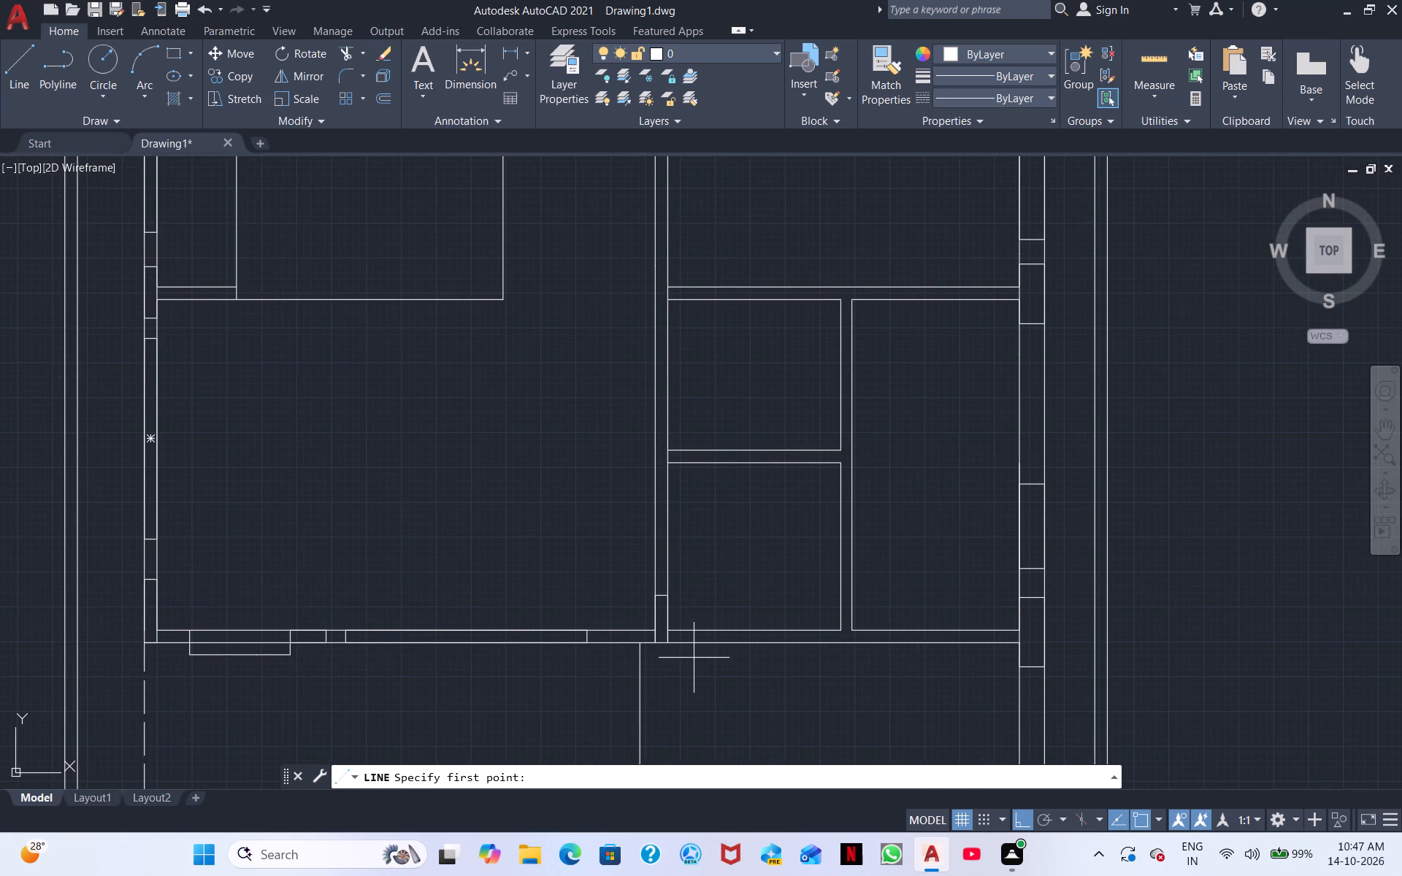
scroll(681, 649, up, 4)
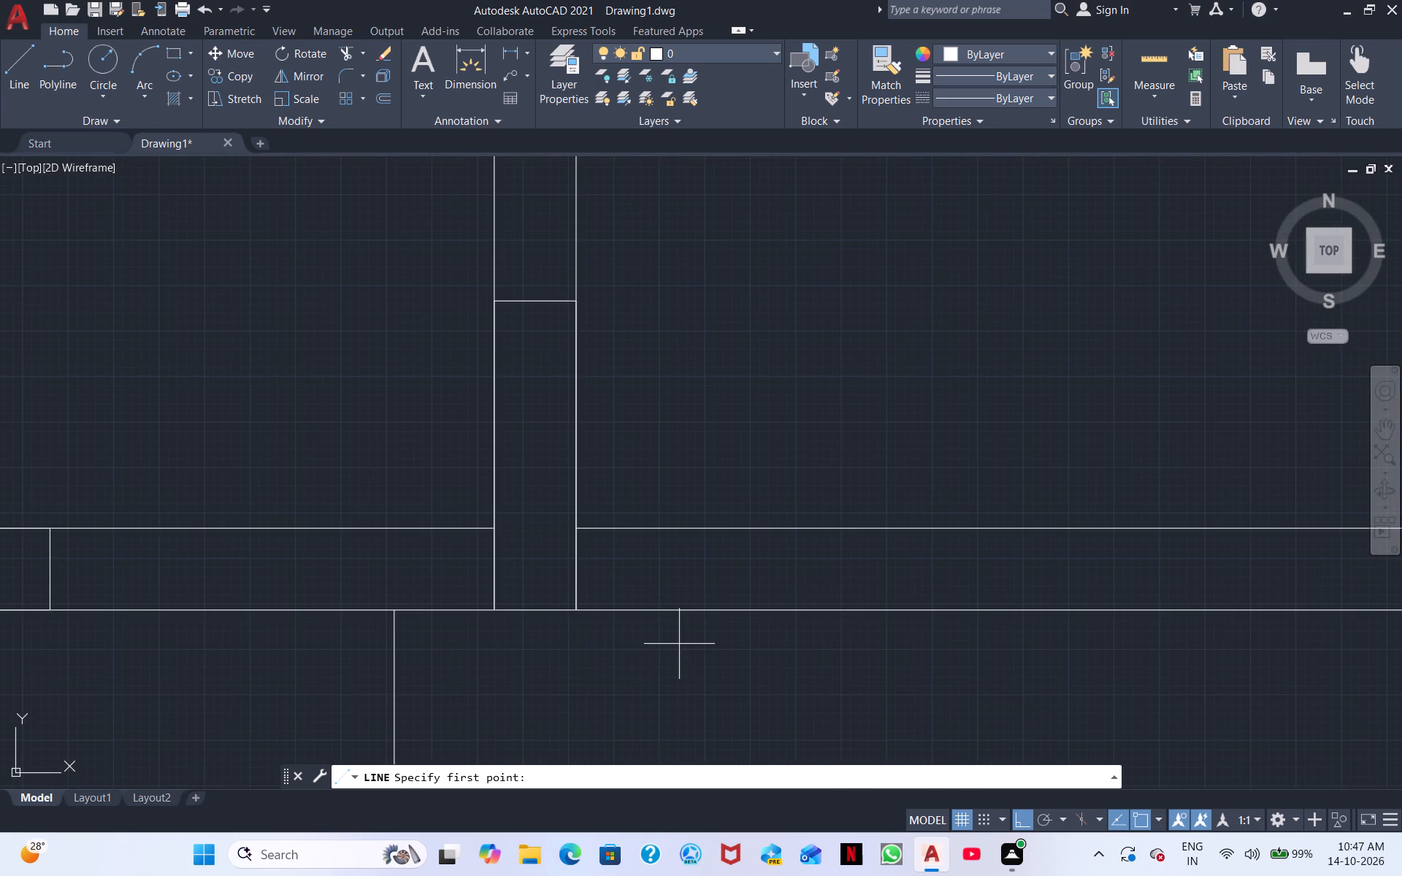
click(662, 636)
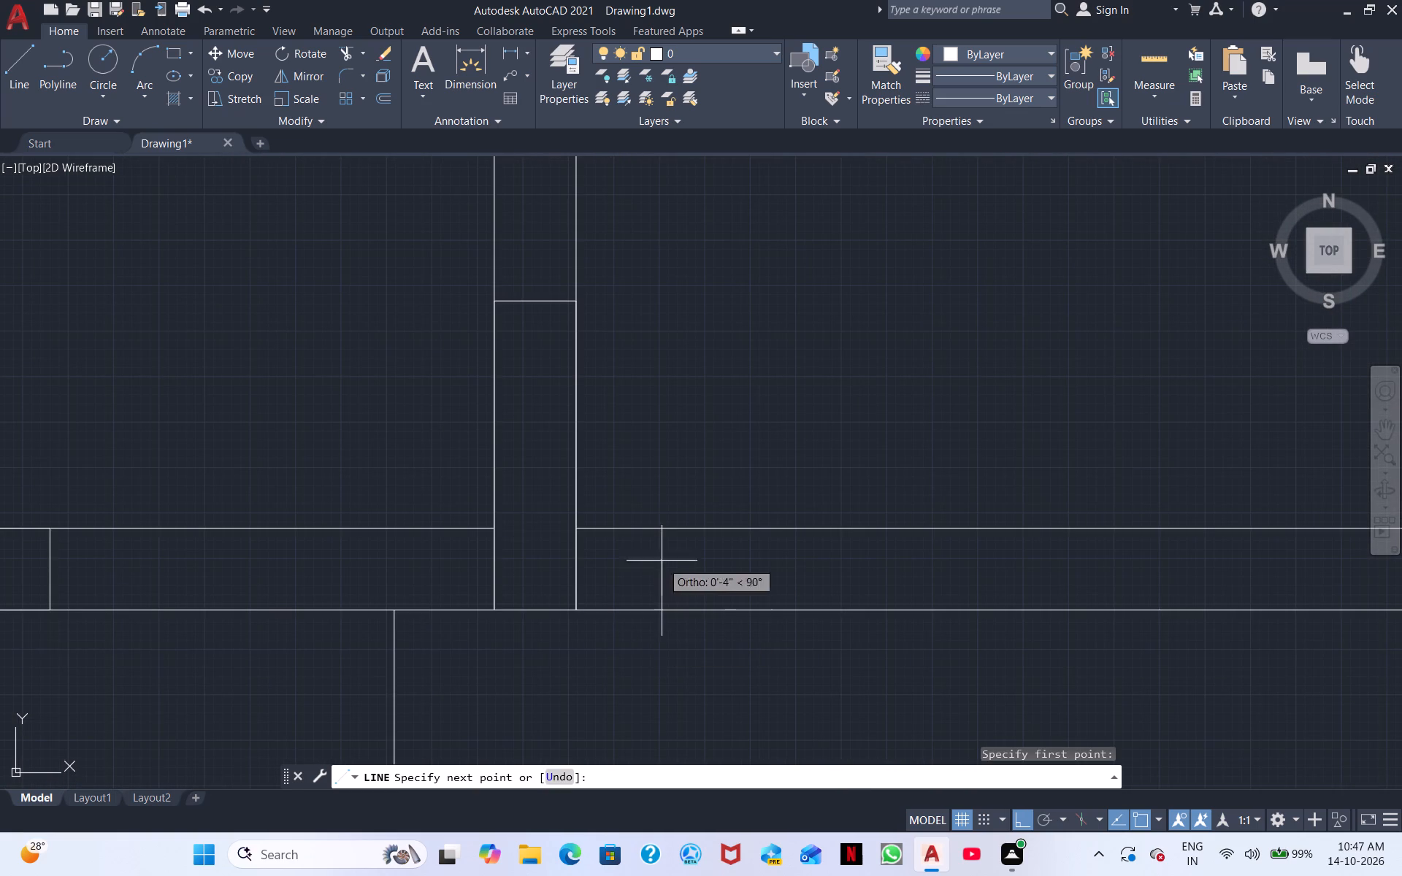
click(656, 529)
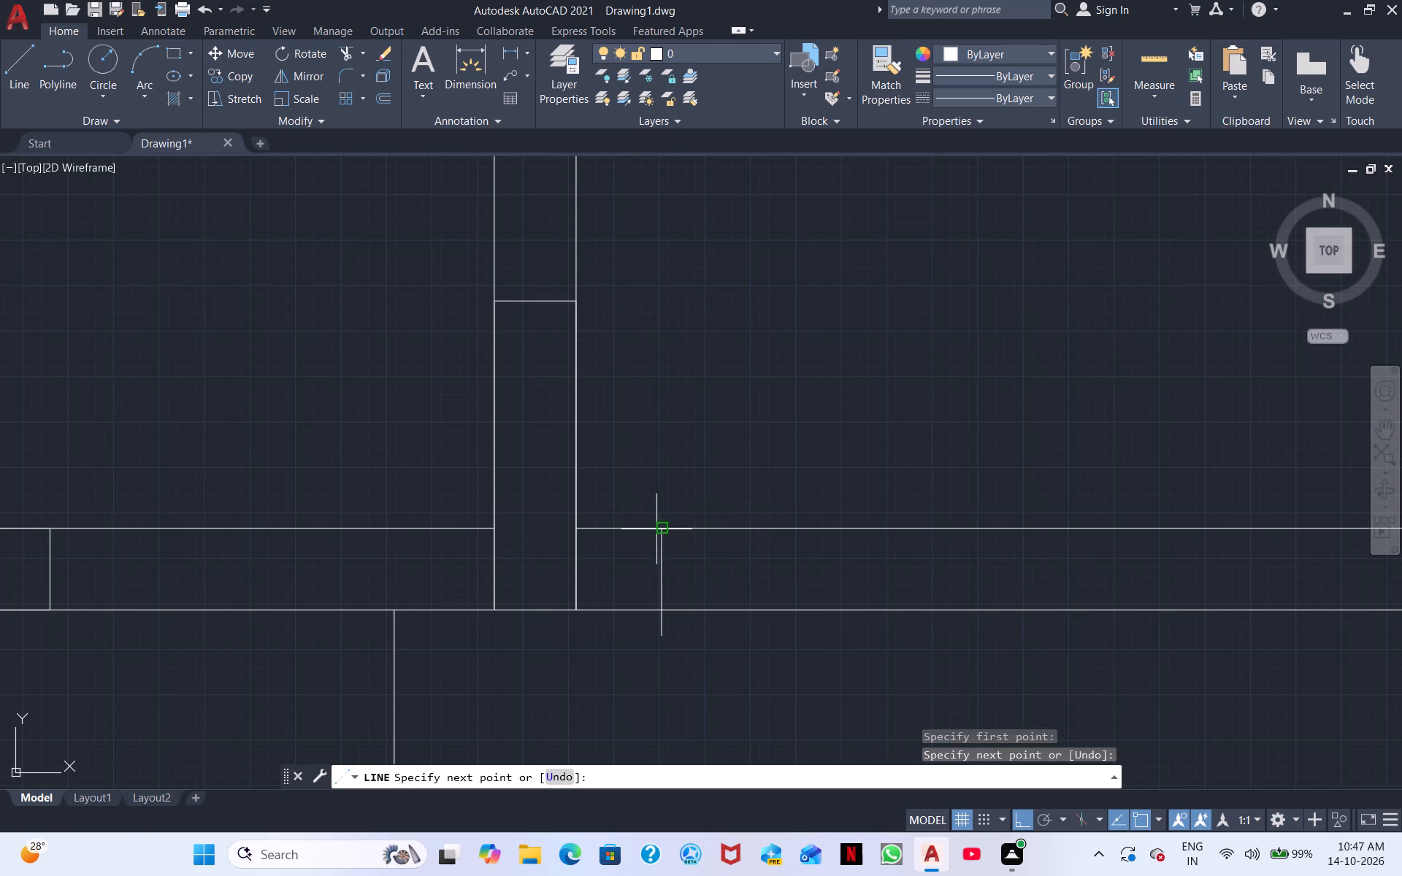
click(663, 424)
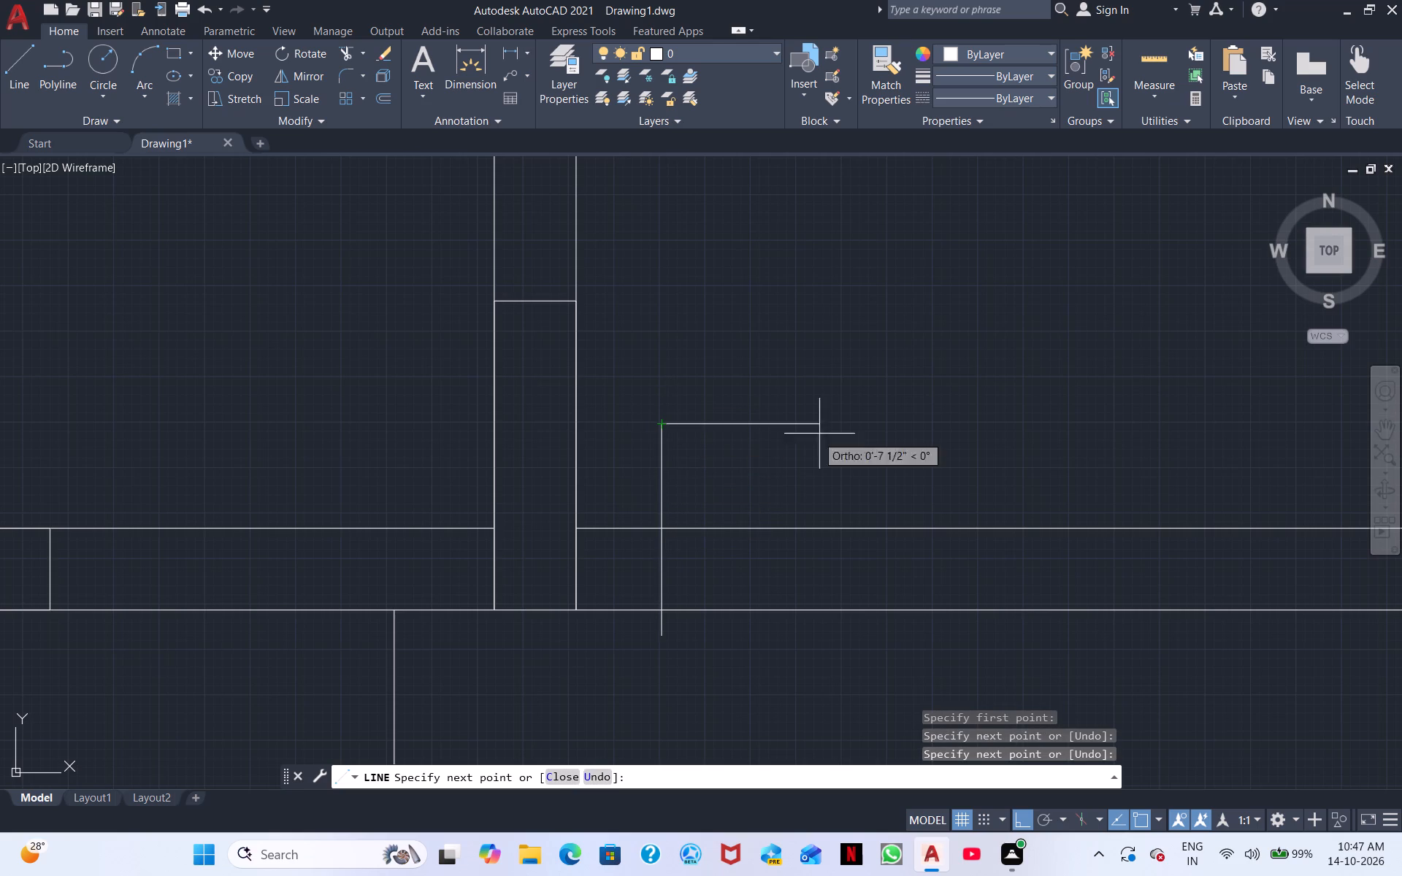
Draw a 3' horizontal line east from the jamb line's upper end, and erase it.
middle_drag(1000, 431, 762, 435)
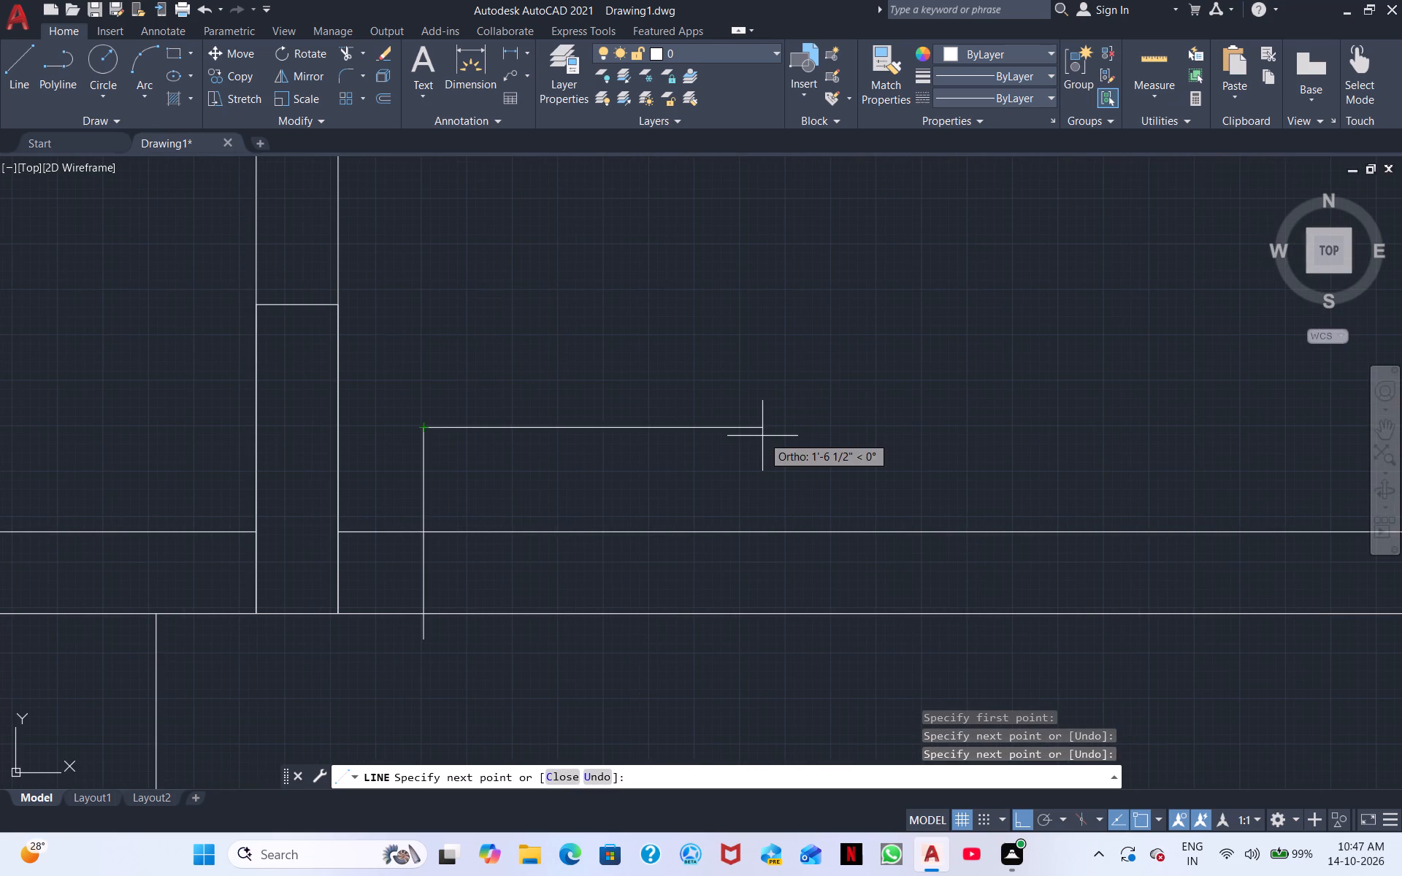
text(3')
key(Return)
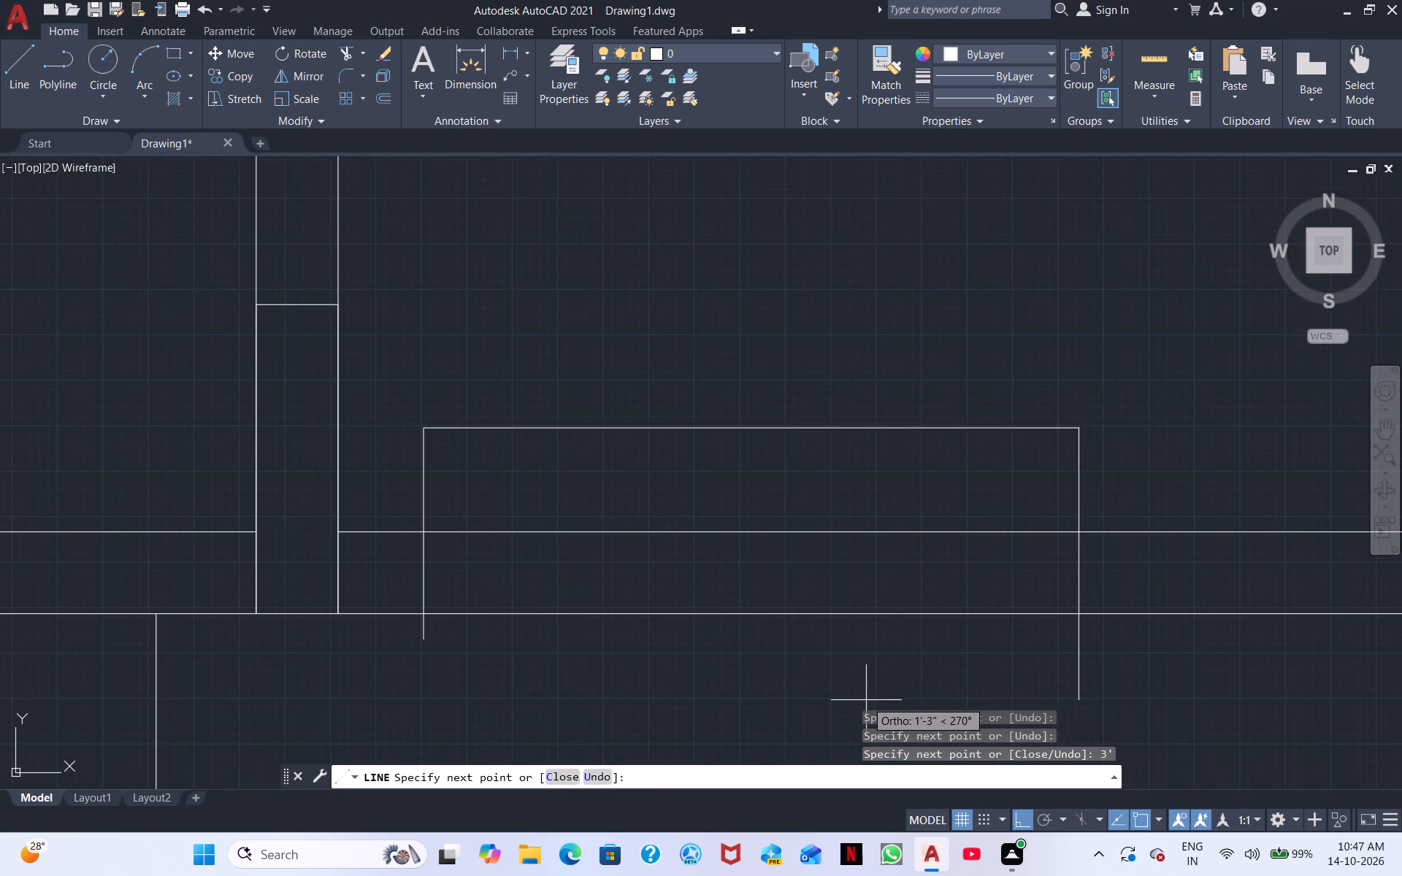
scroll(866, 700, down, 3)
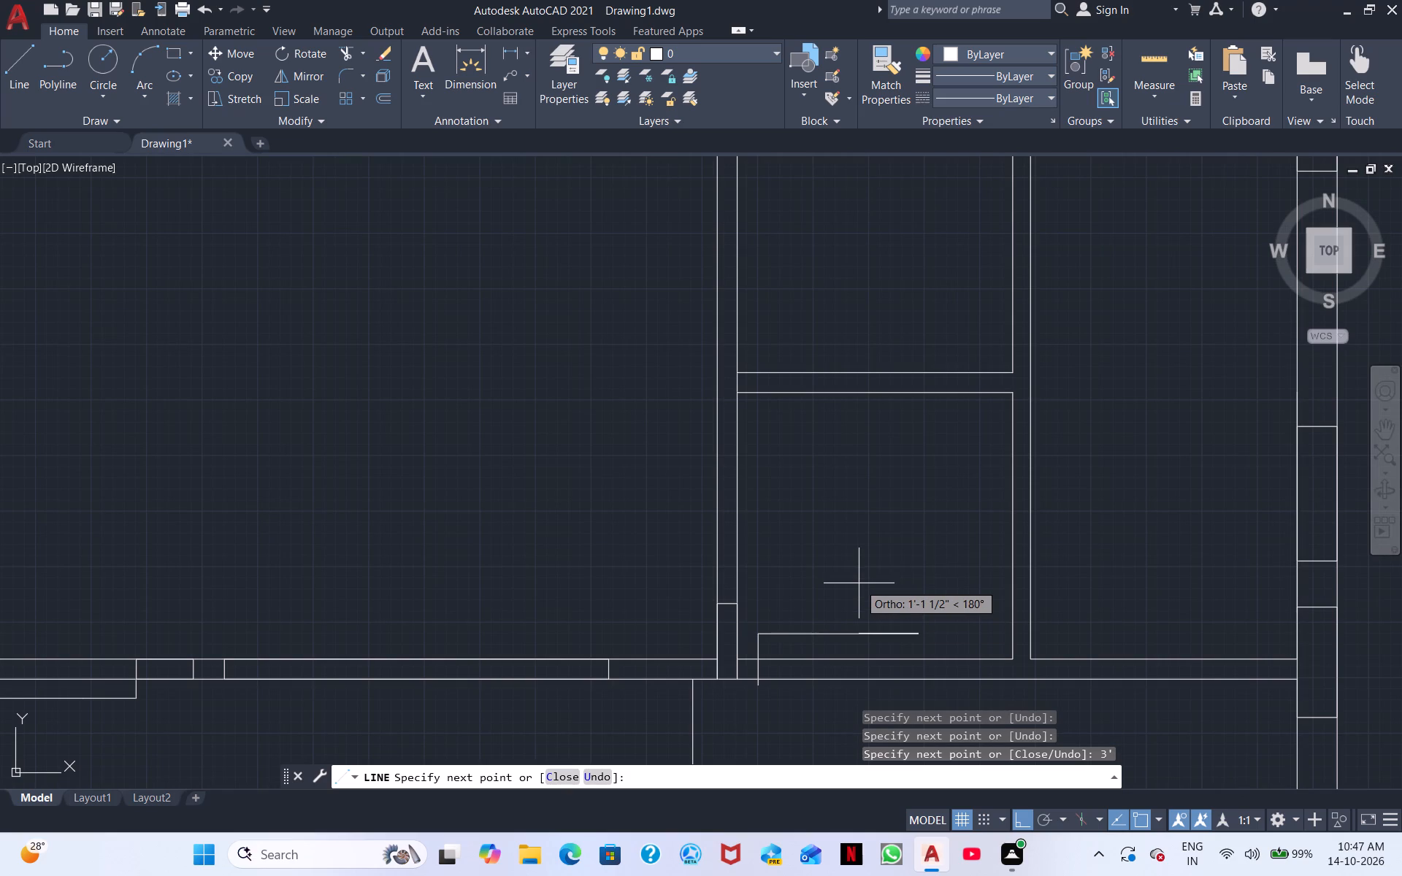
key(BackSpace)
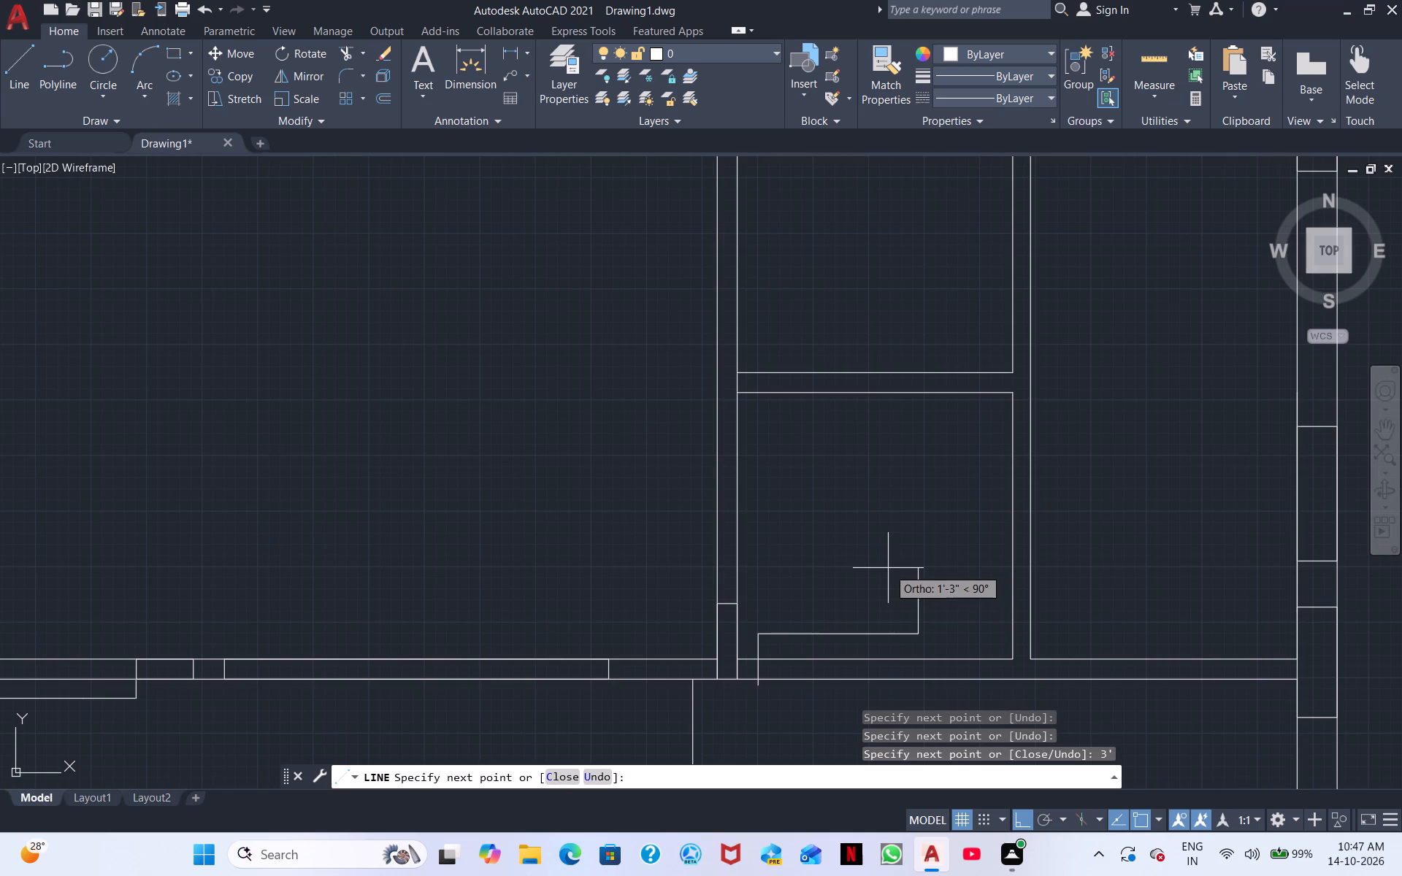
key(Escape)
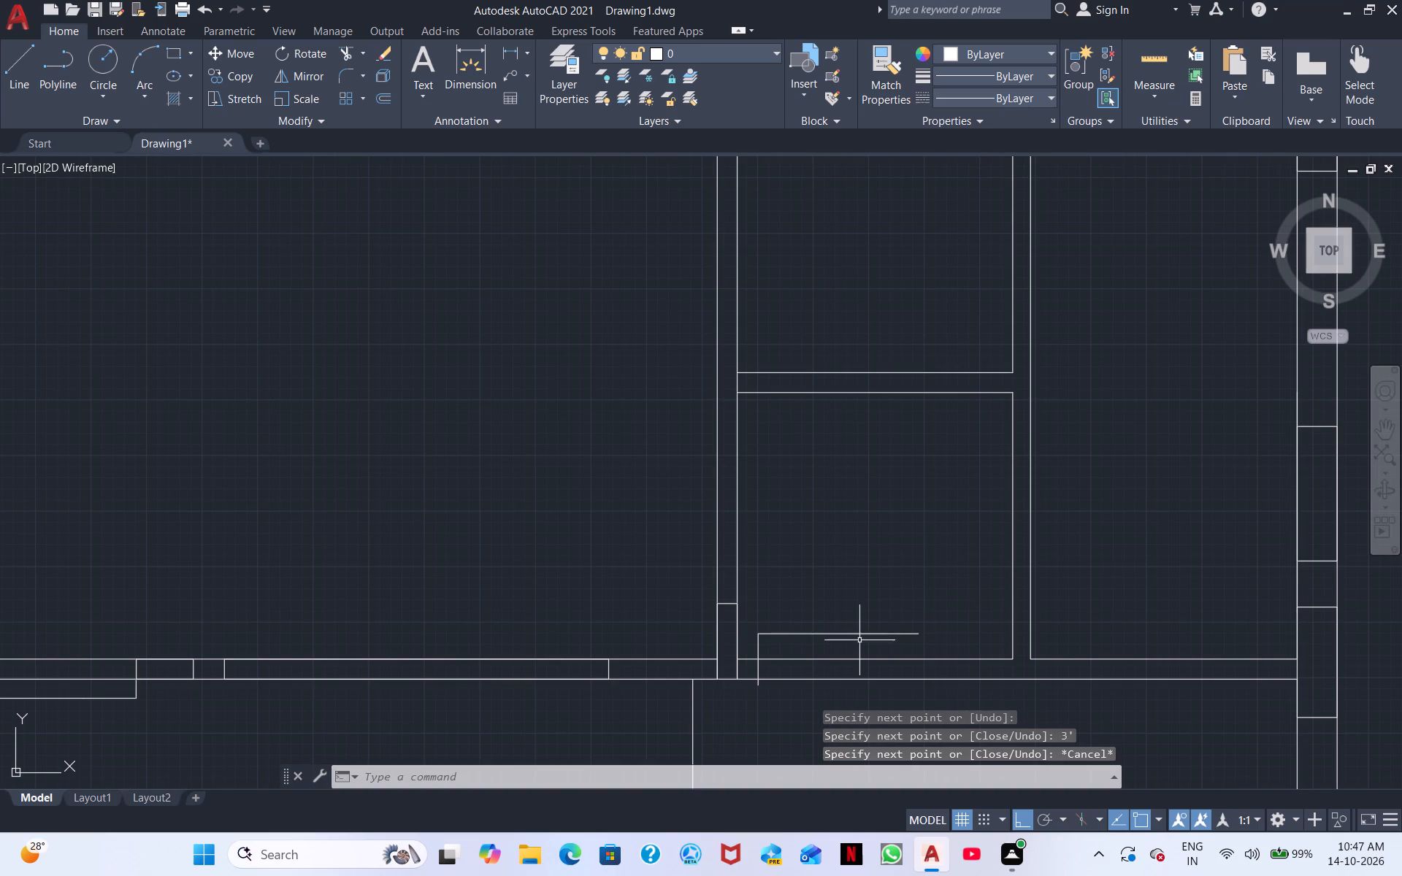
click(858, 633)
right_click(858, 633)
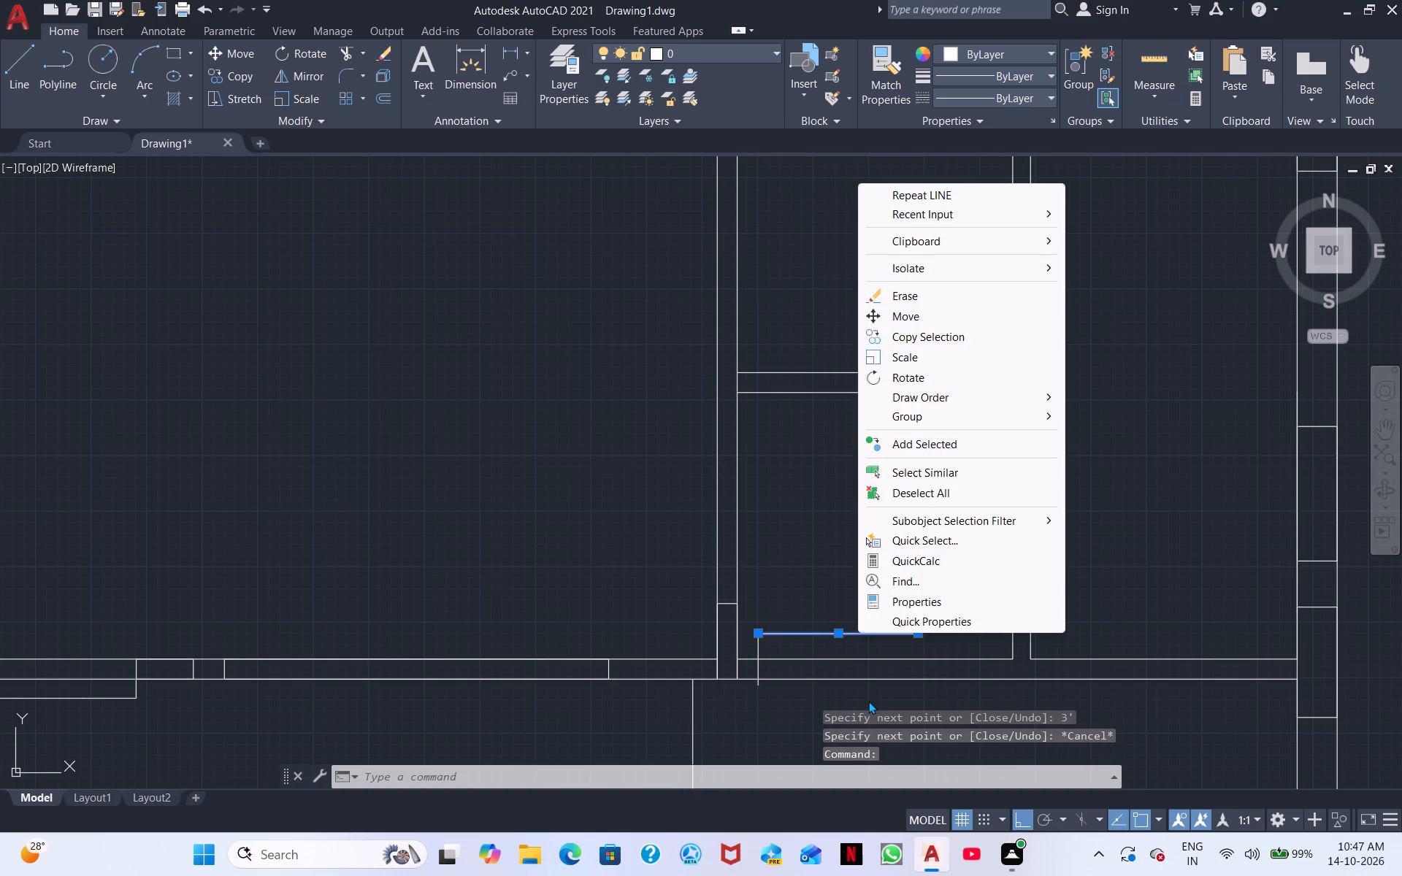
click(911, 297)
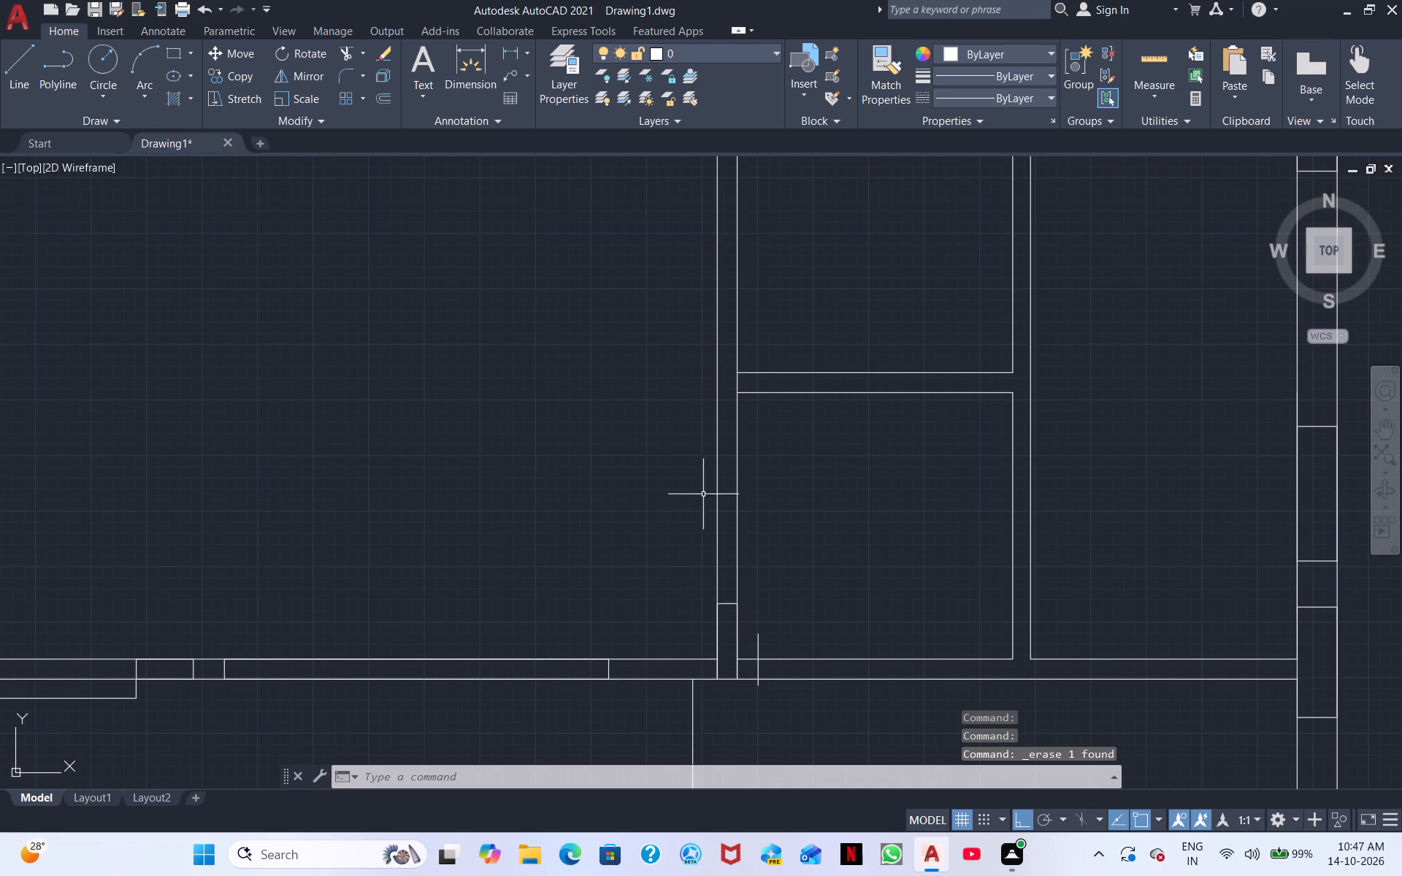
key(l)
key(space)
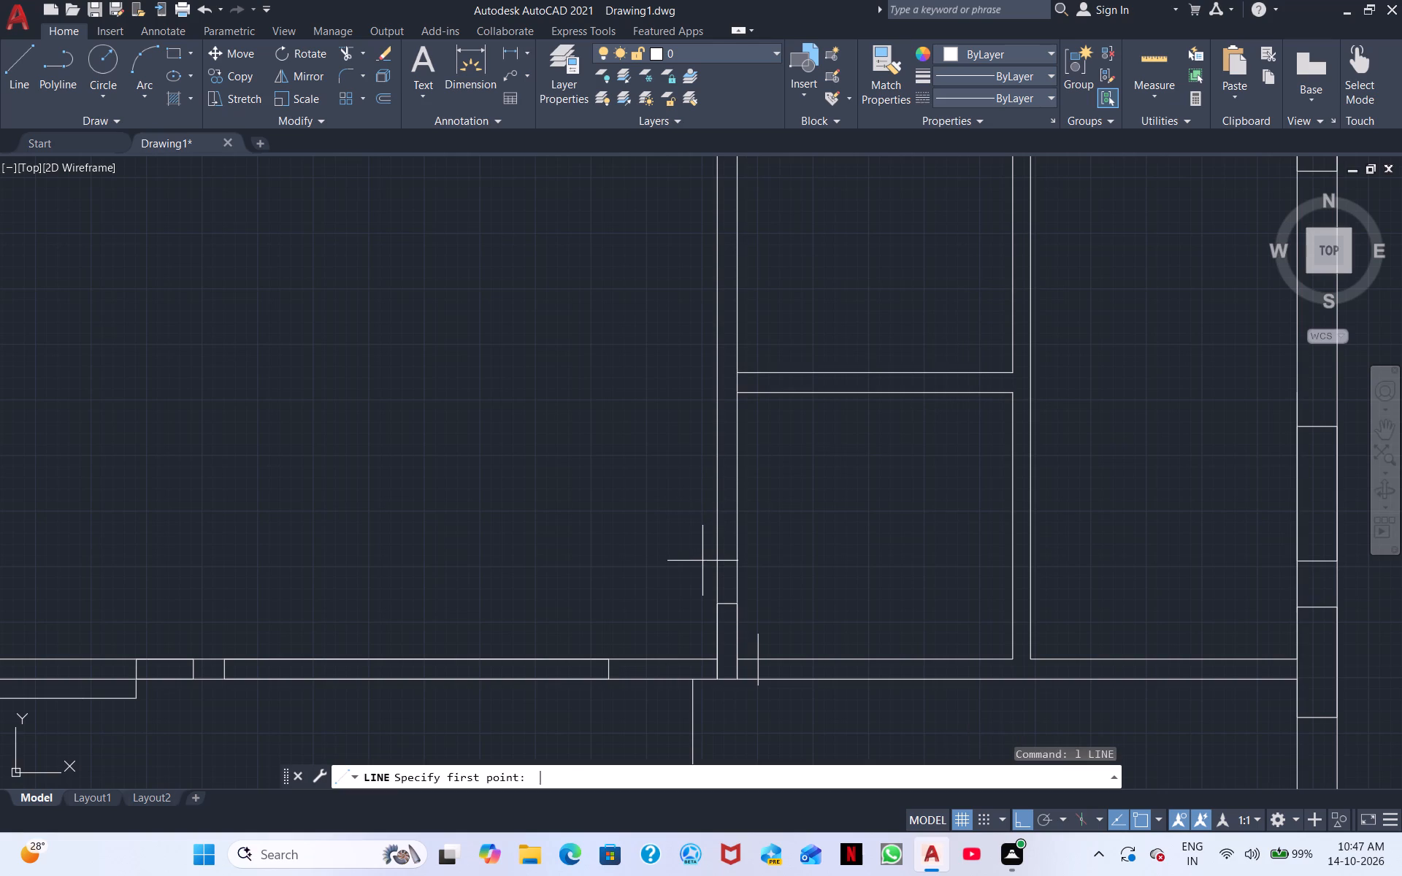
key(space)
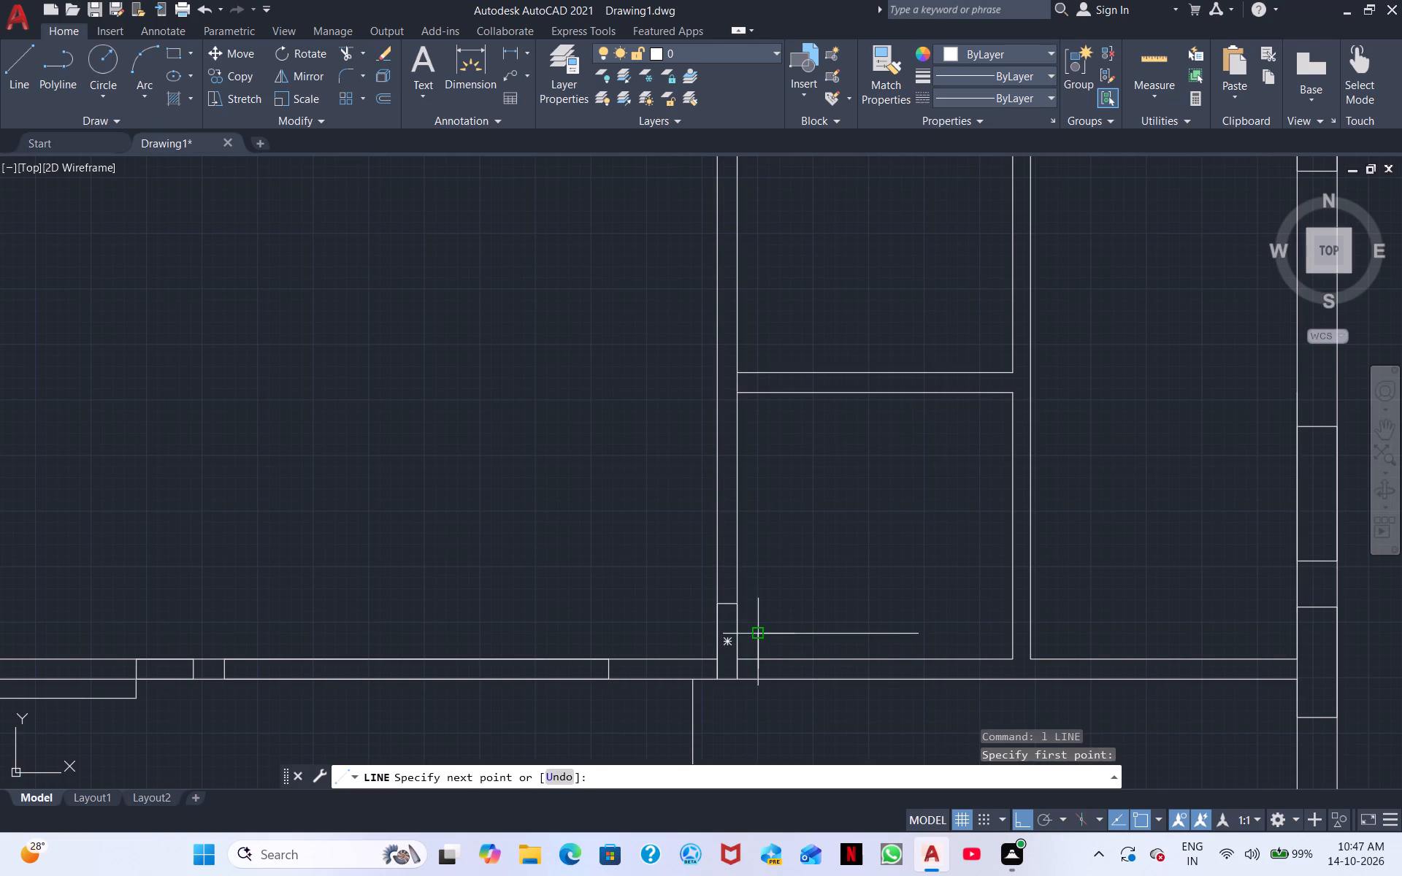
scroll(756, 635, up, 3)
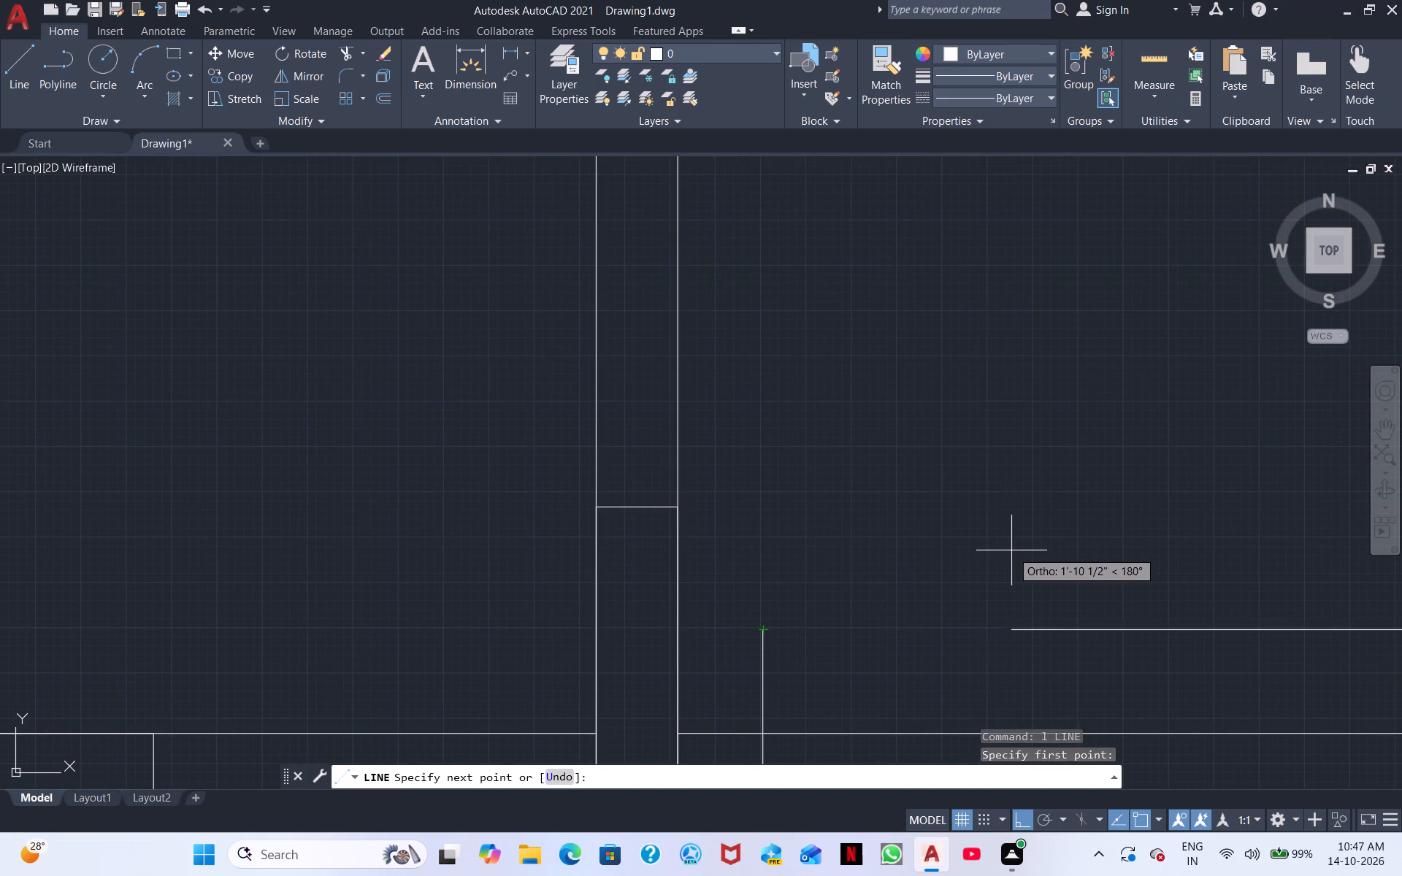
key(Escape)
Draw a 2' line east from the jamb line's upper end, continuing down across the south wall to mark an opening.
key(space)
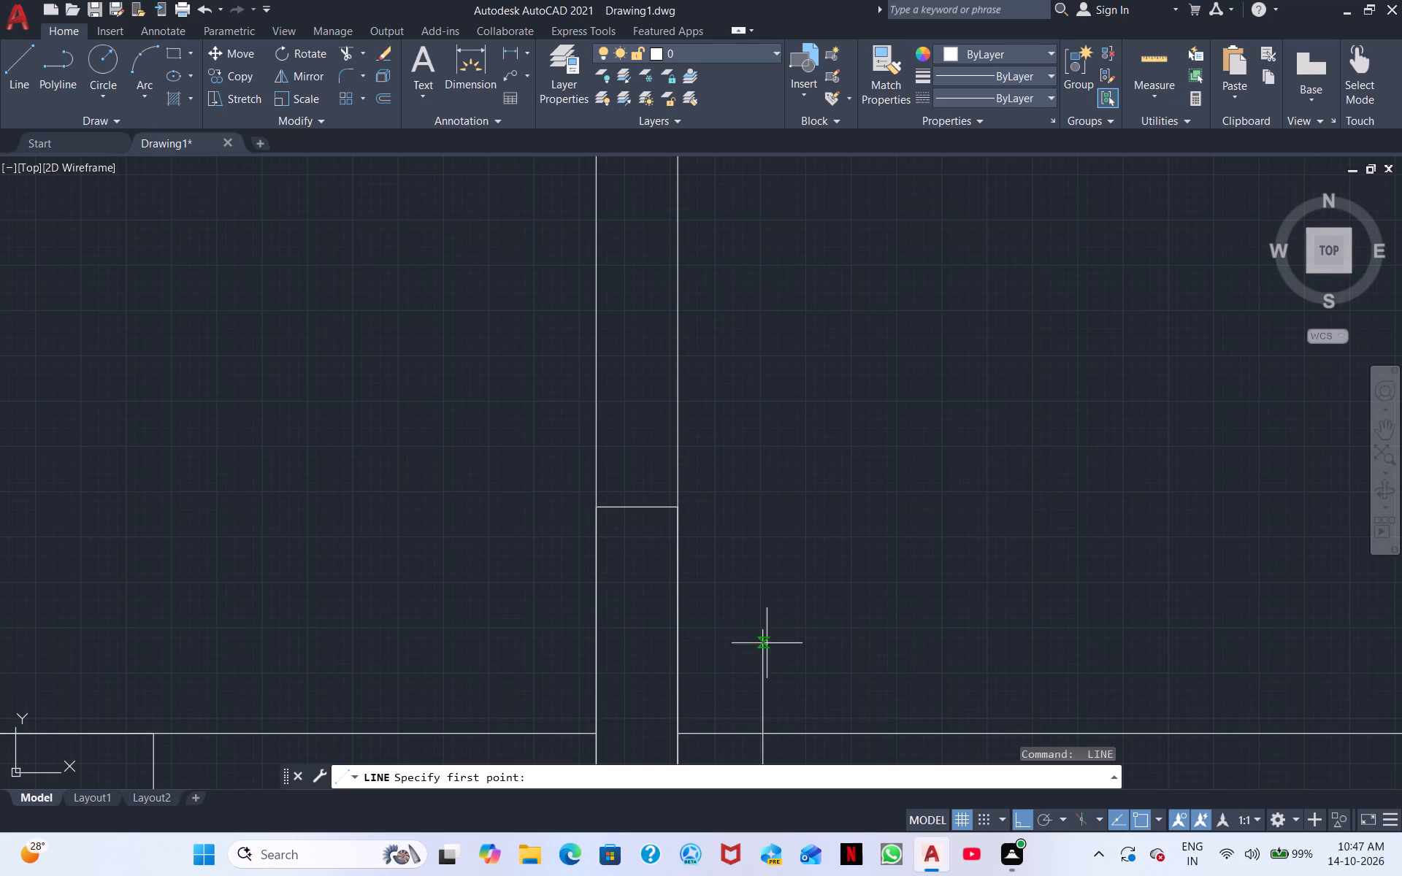
click(762, 630)
text(2')
key(Return)
middle_drag(1184, 791, 1184, 786)
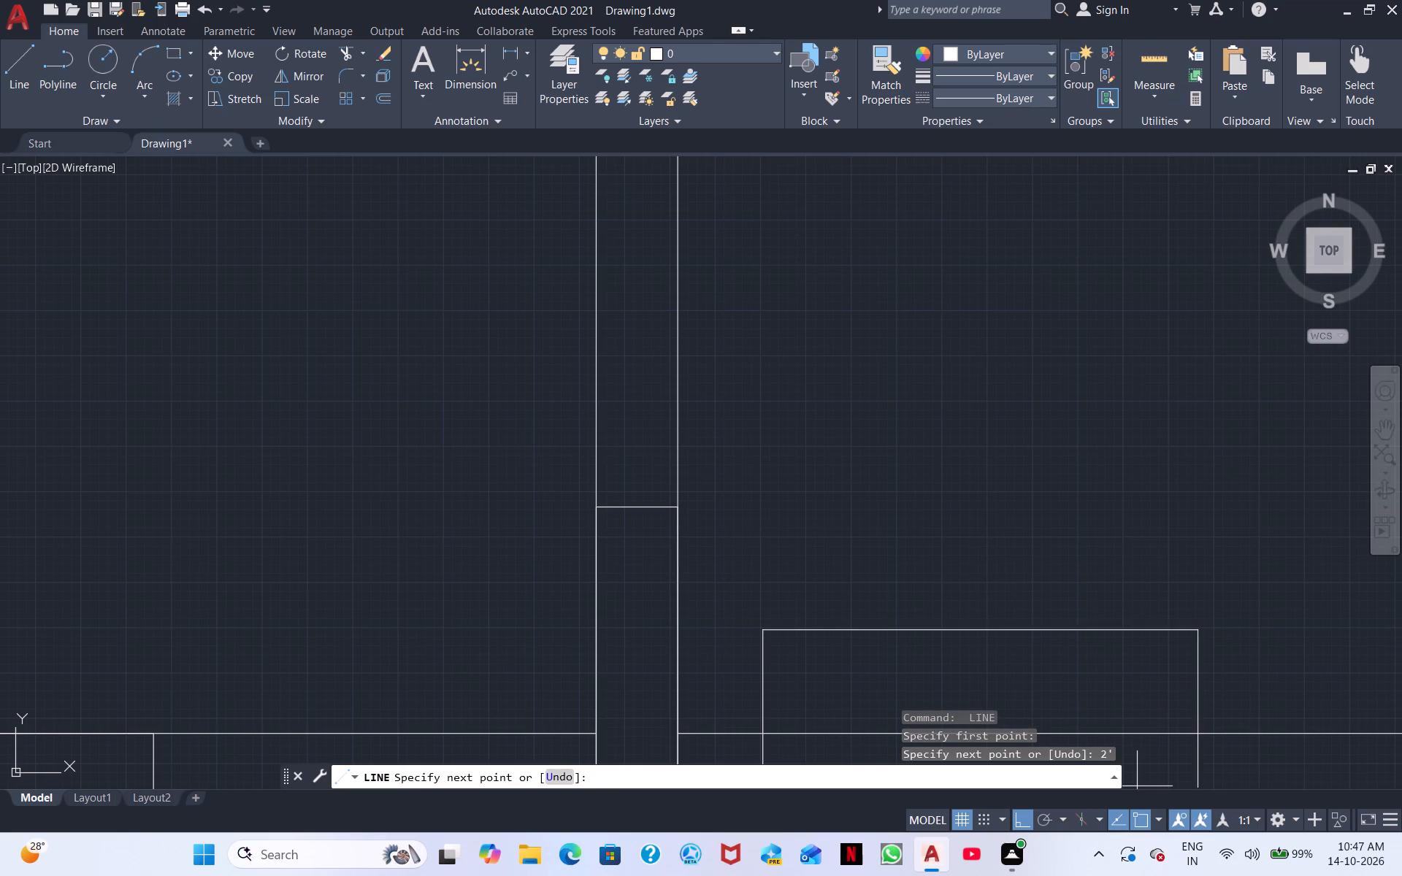
middle_drag(1184, 786, 1089, 418)
middle_drag(1127, 552, 972, 222)
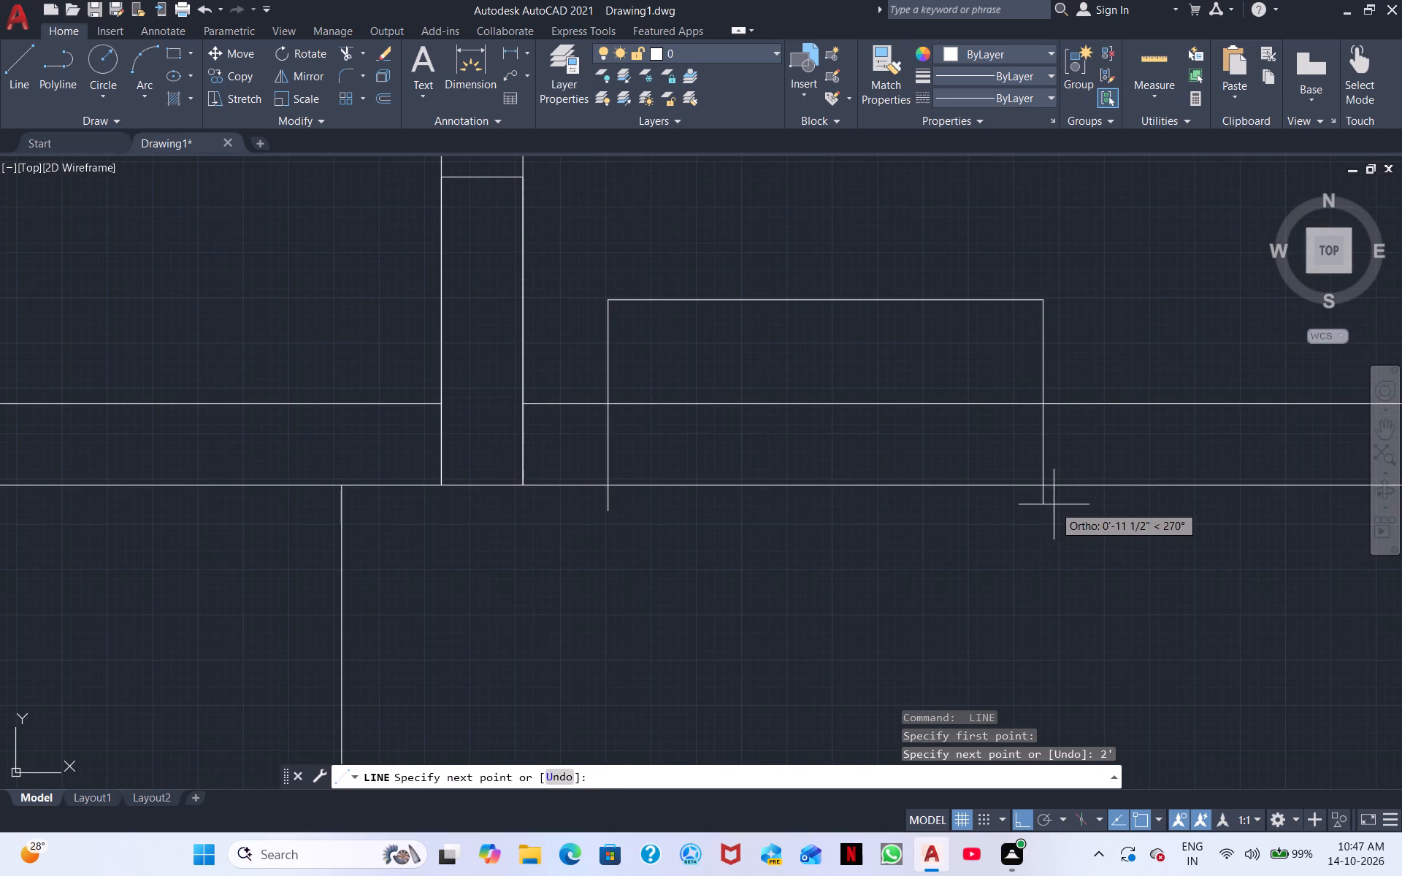
click(1042, 483)
click(1059, 535)
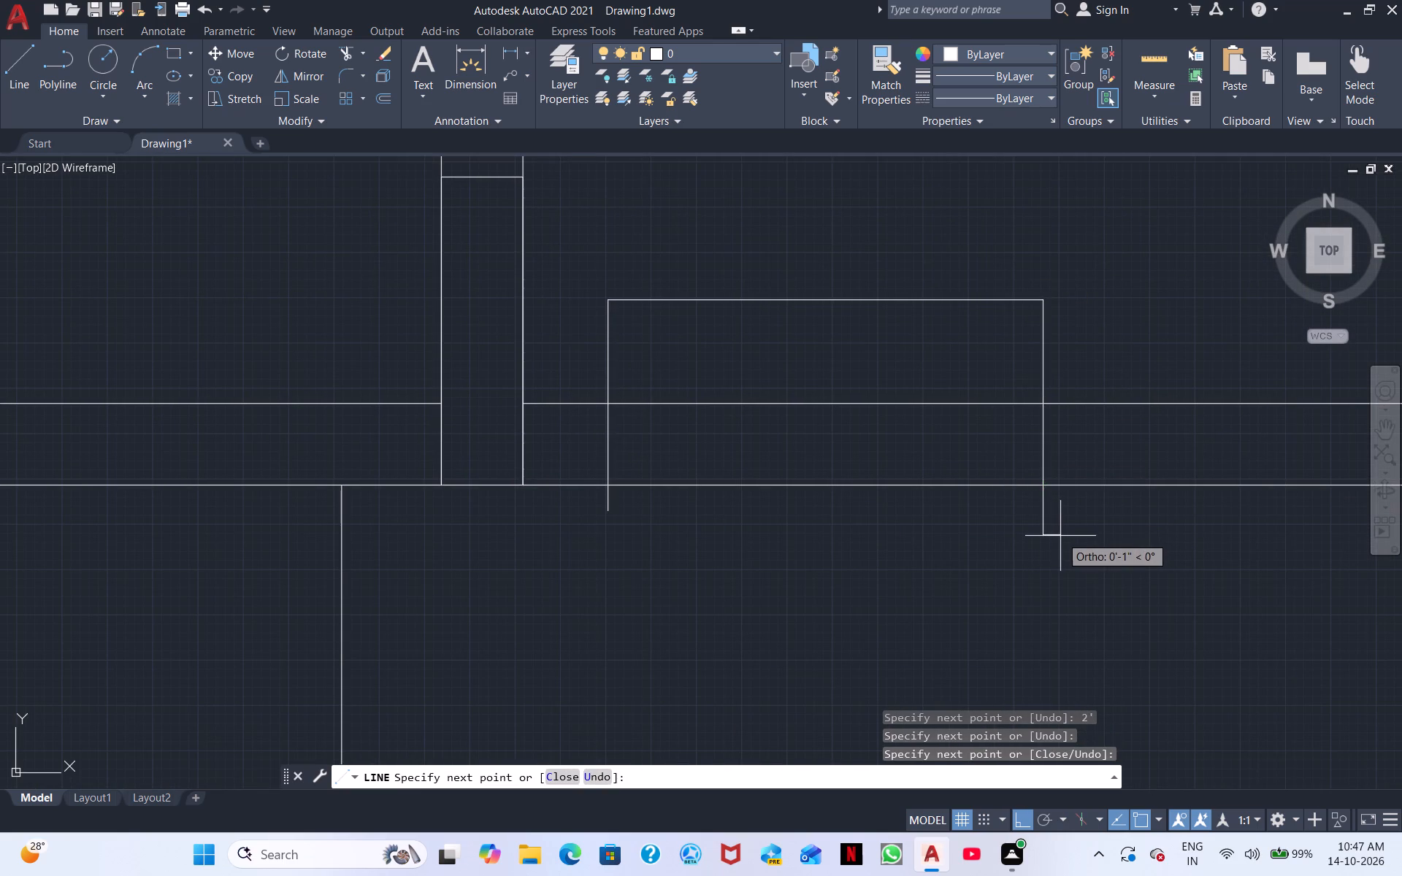
key(Escape)
key(grave)
Outline a 2' wide opening across the northeast room's south partition, starting just east of the vertical partition and projecting south of it.
scroll(1060, 529, down, 2)
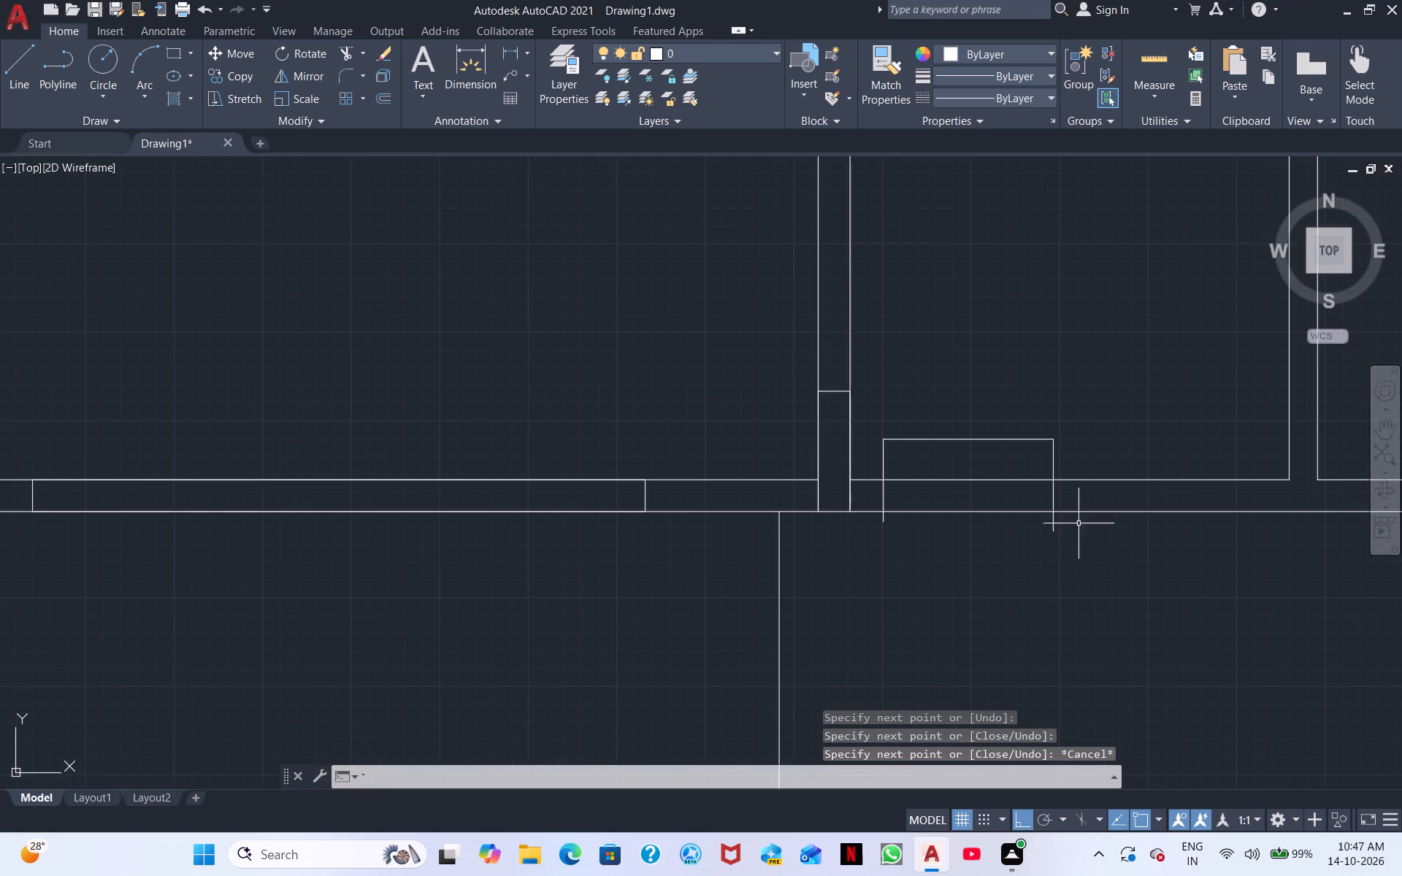
middle_drag(1079, 523, 955, 759)
middle_drag(945, 597, 889, 653)
middle_drag(750, 539, 815, 531)
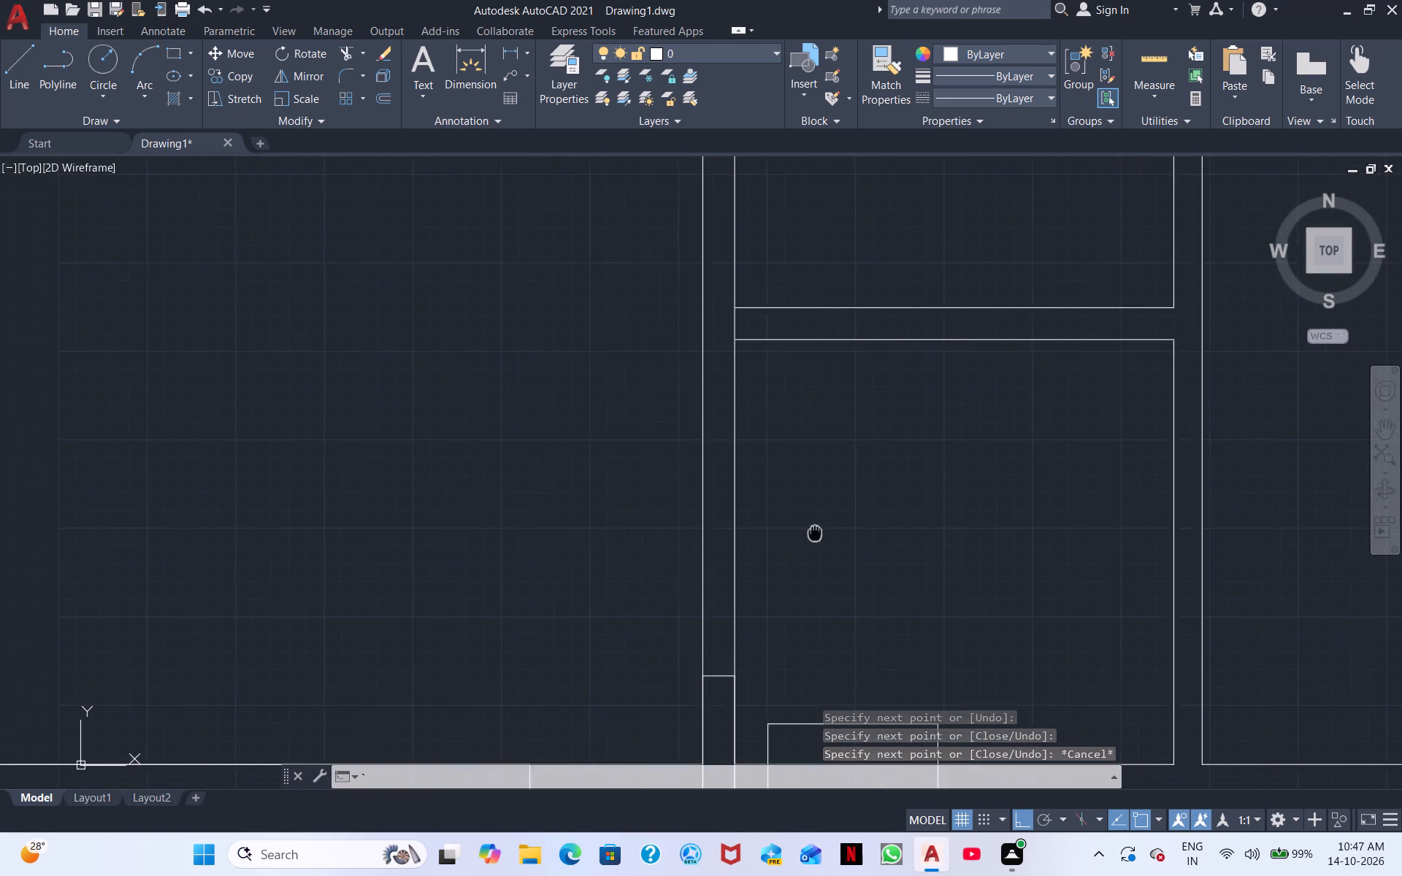
middle_drag(815, 531, 851, 688)
scroll(843, 584, down, 3)
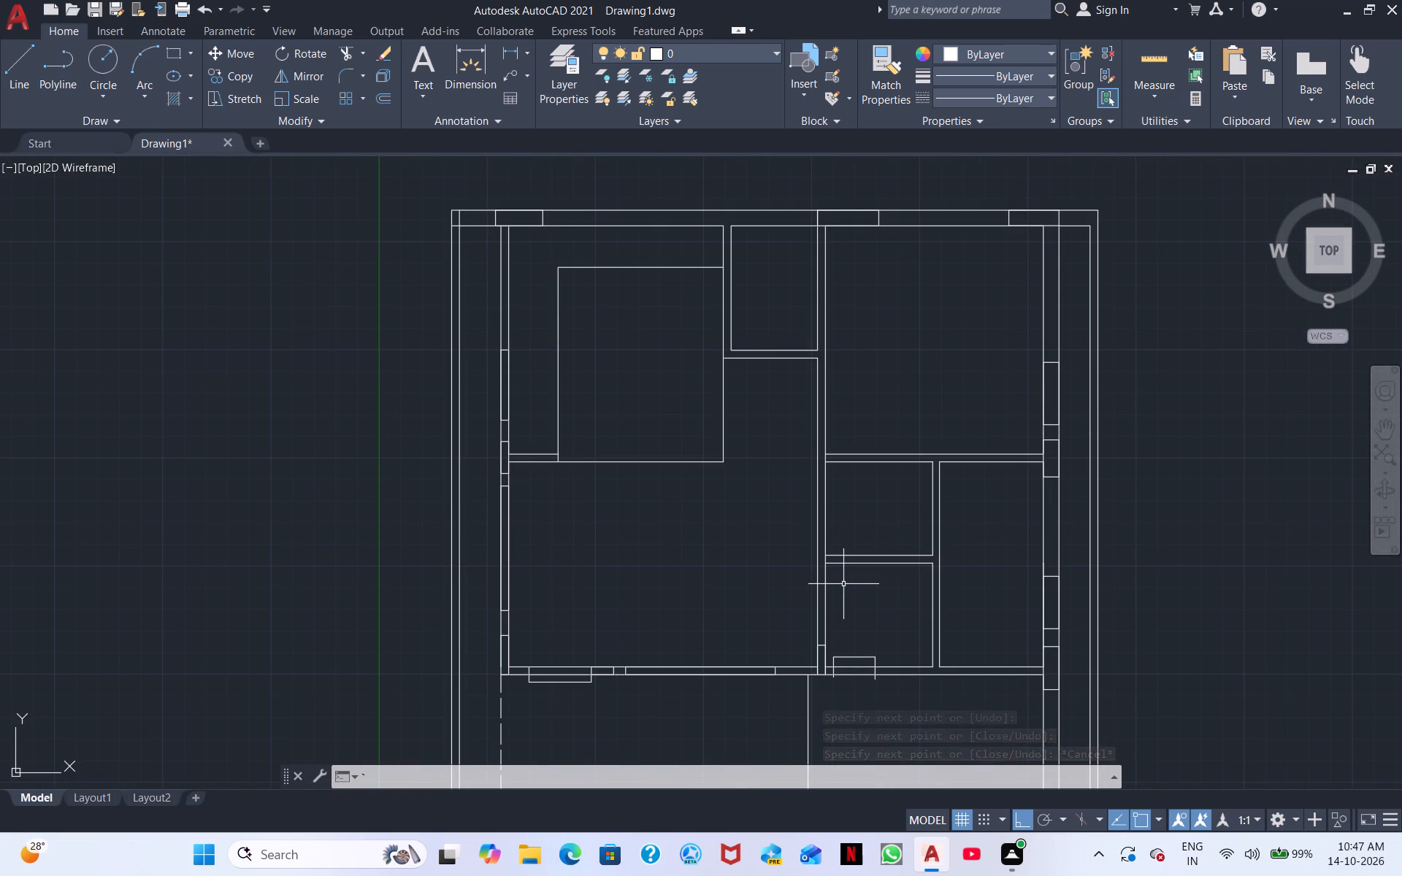
scroll(861, 577, up, 1)
middle_drag(861, 576, 787, 695)
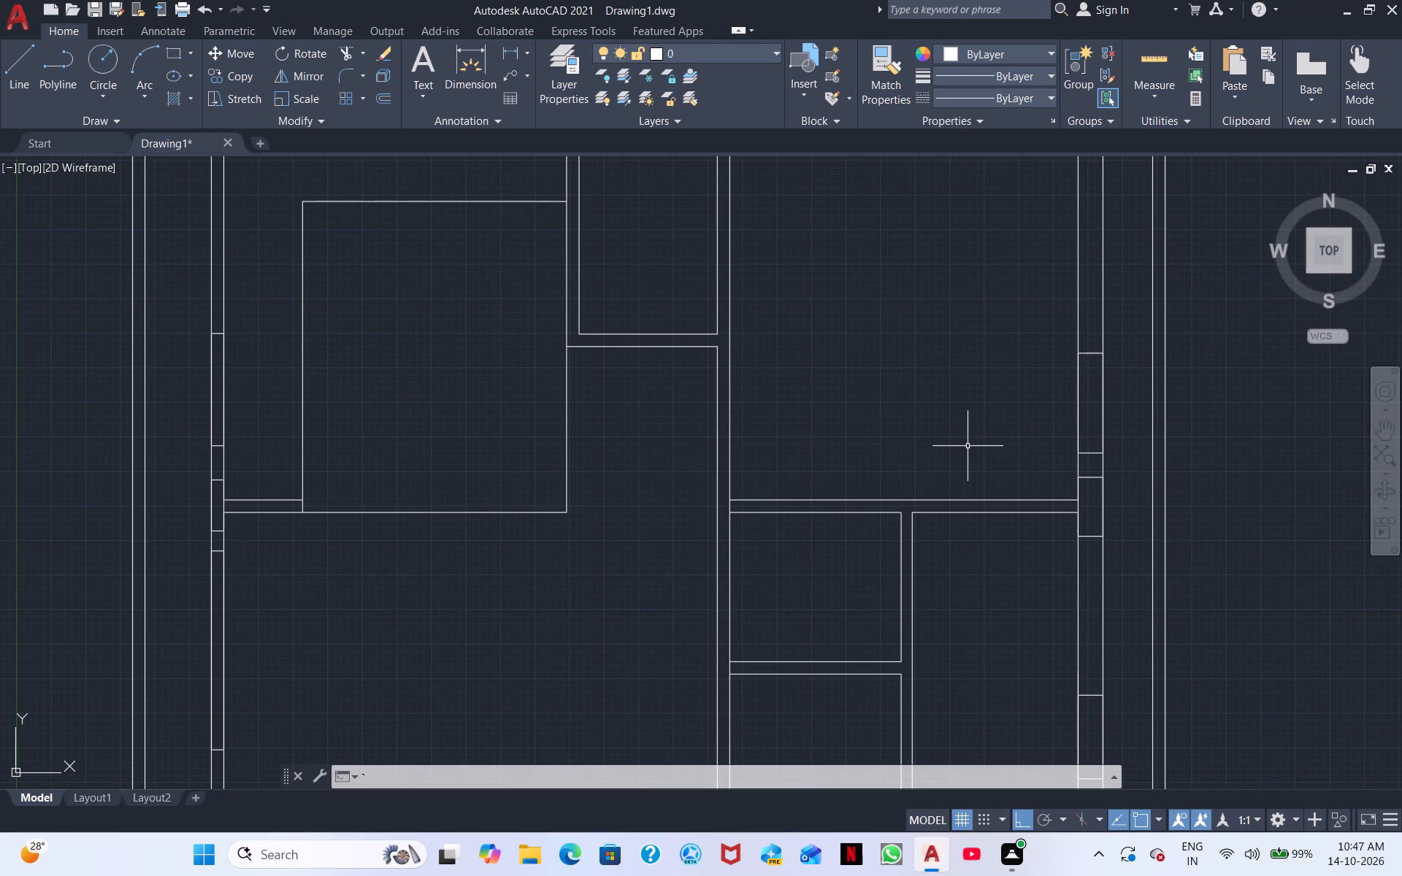
key(space)
key(space)
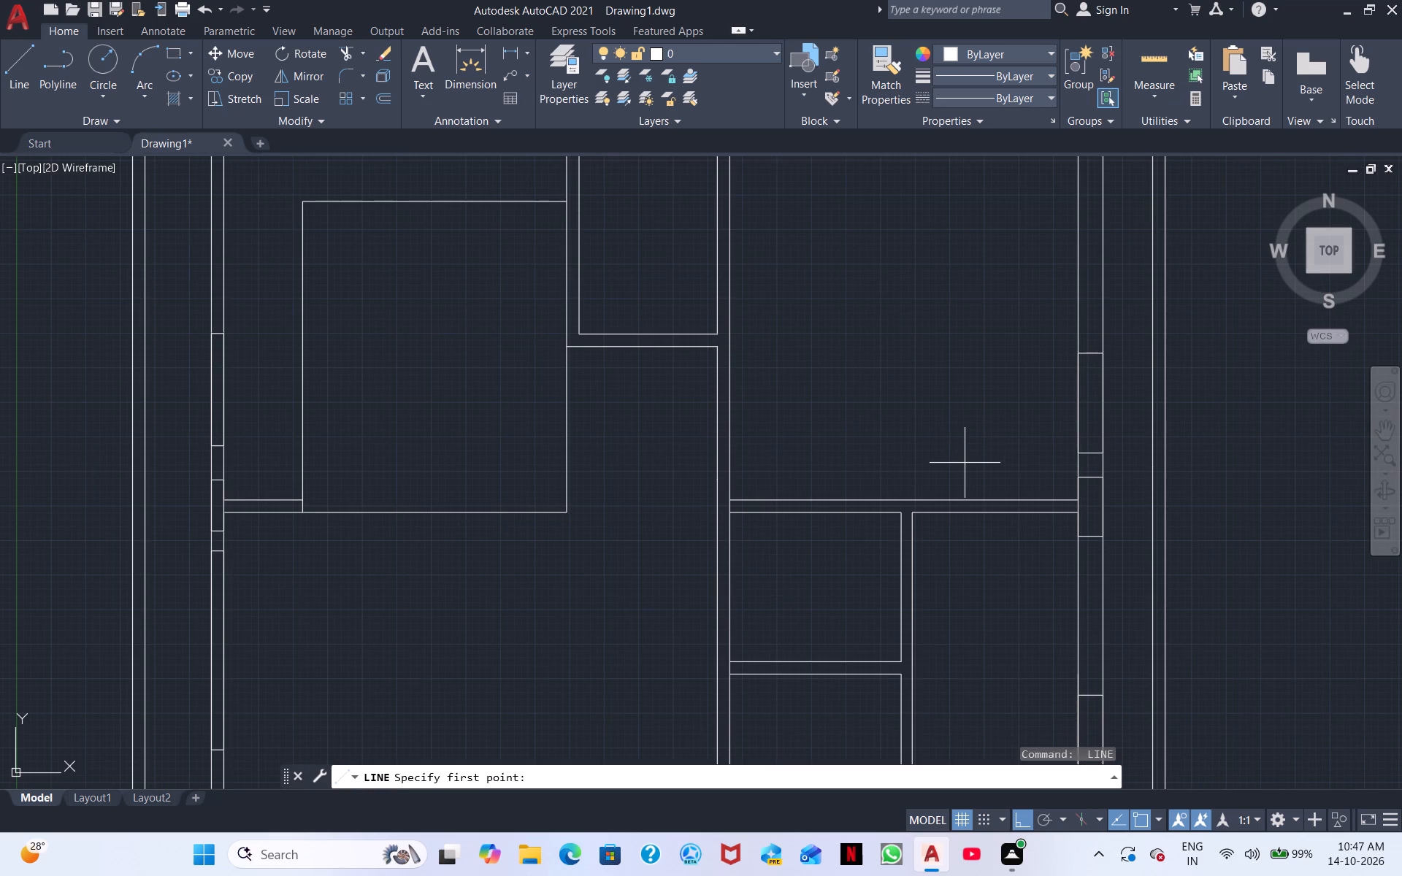
scroll(915, 531, up, 3)
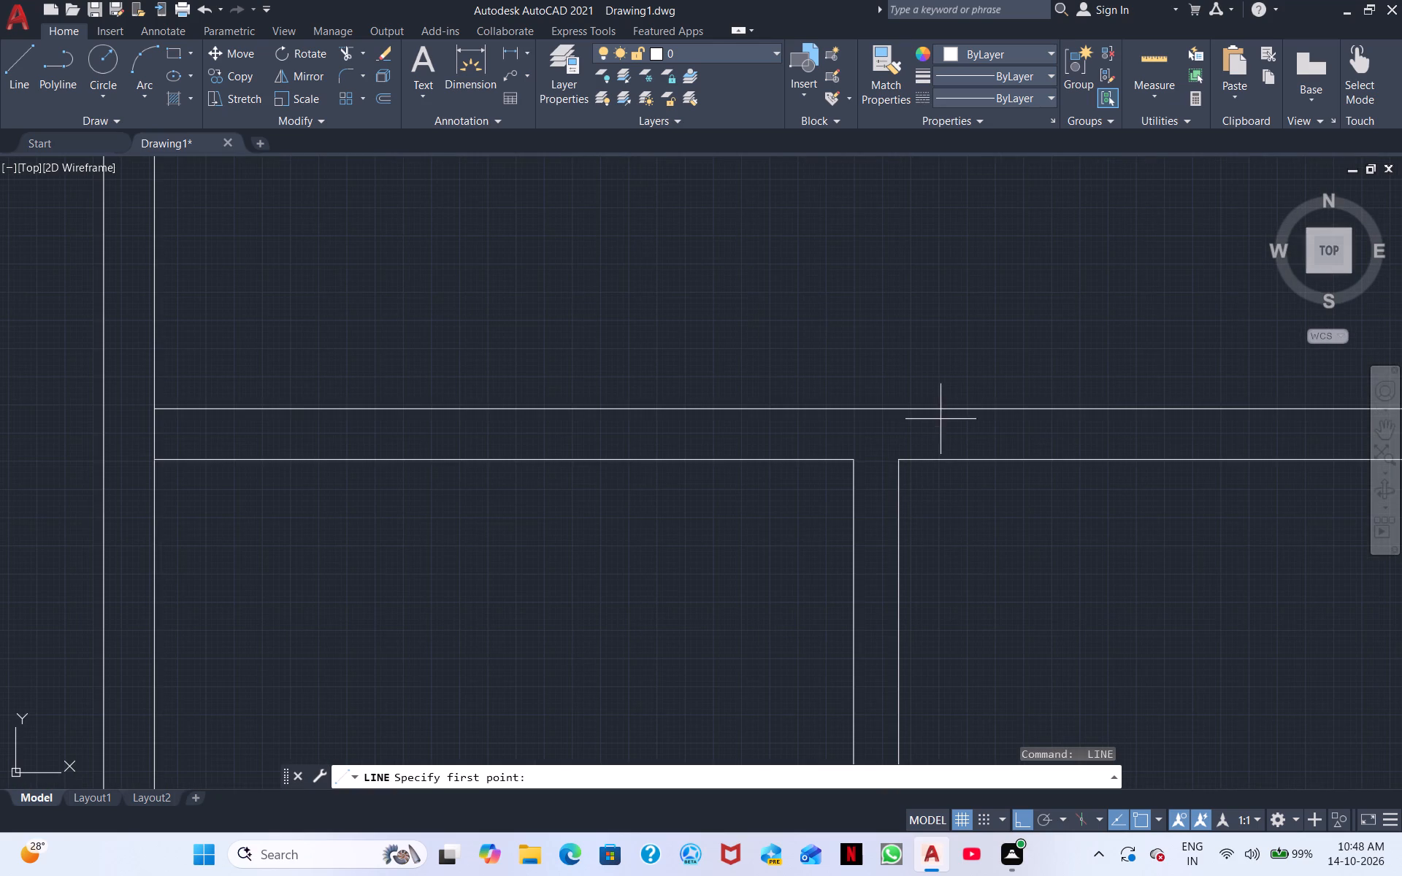
click(948, 408)
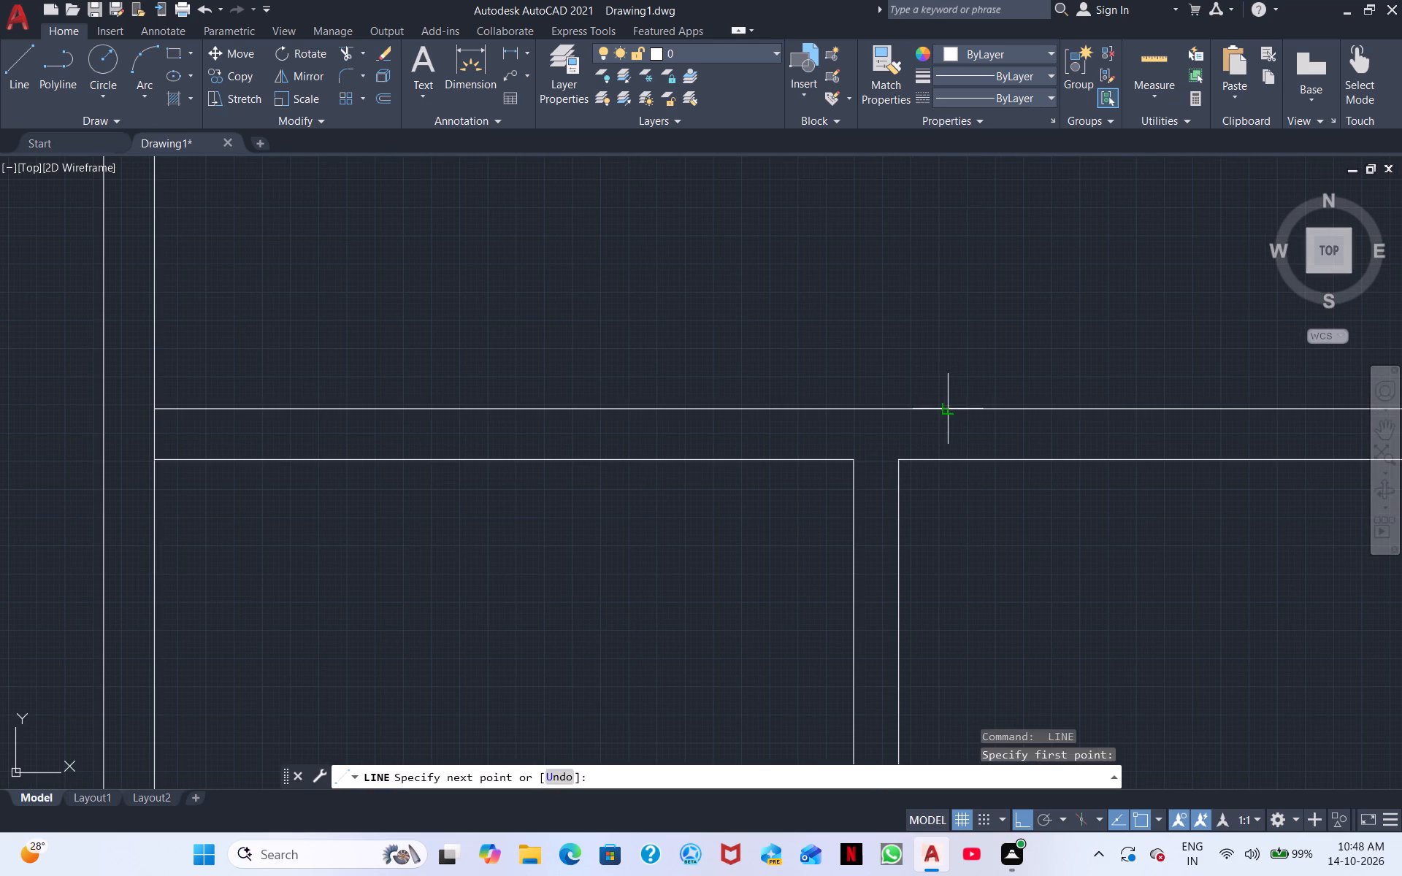
click(950, 461)
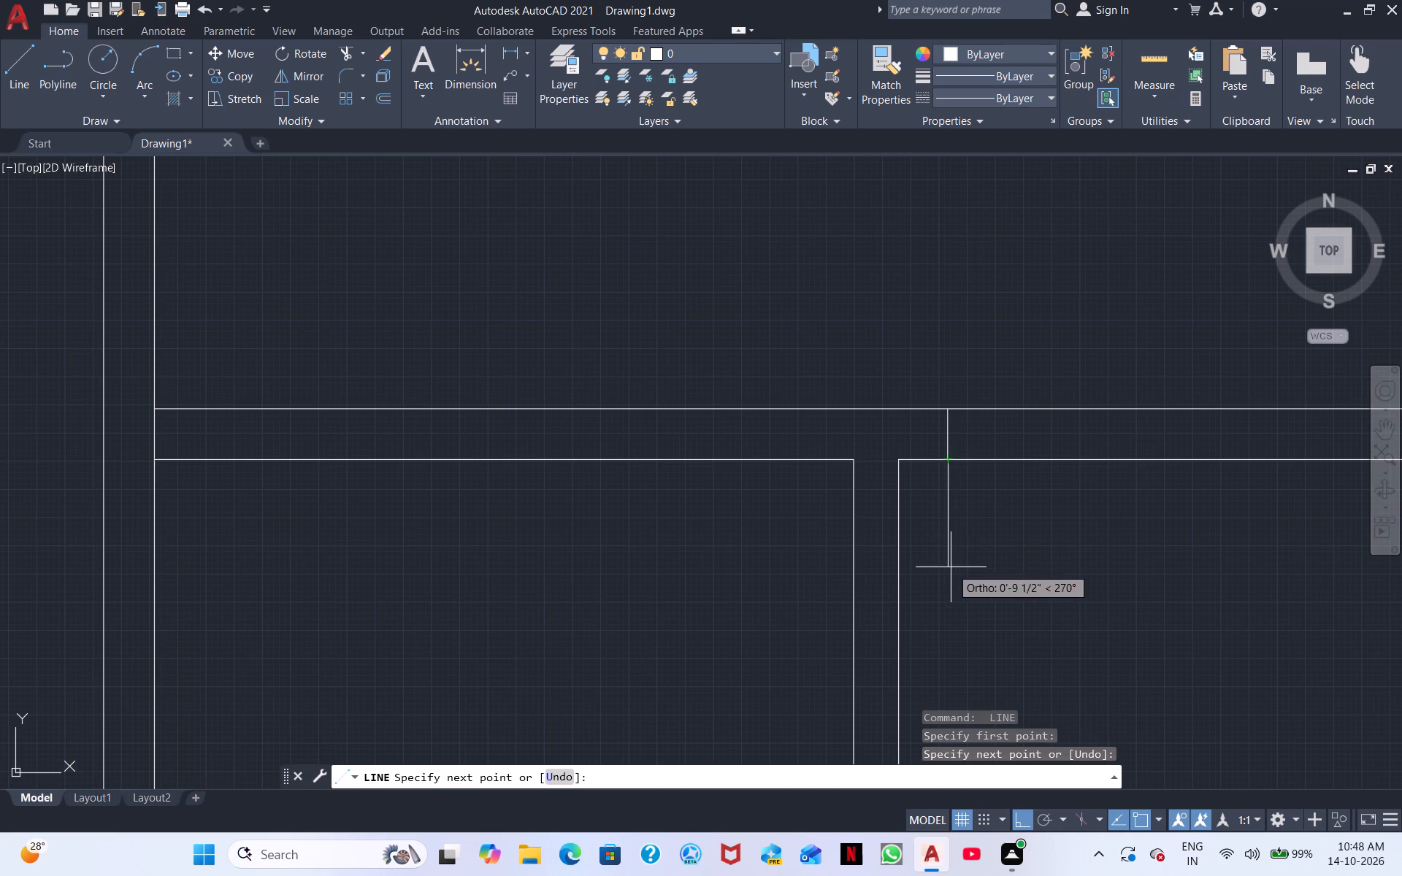
drag(951, 538, 976, 539)
text(2')
key(Return)
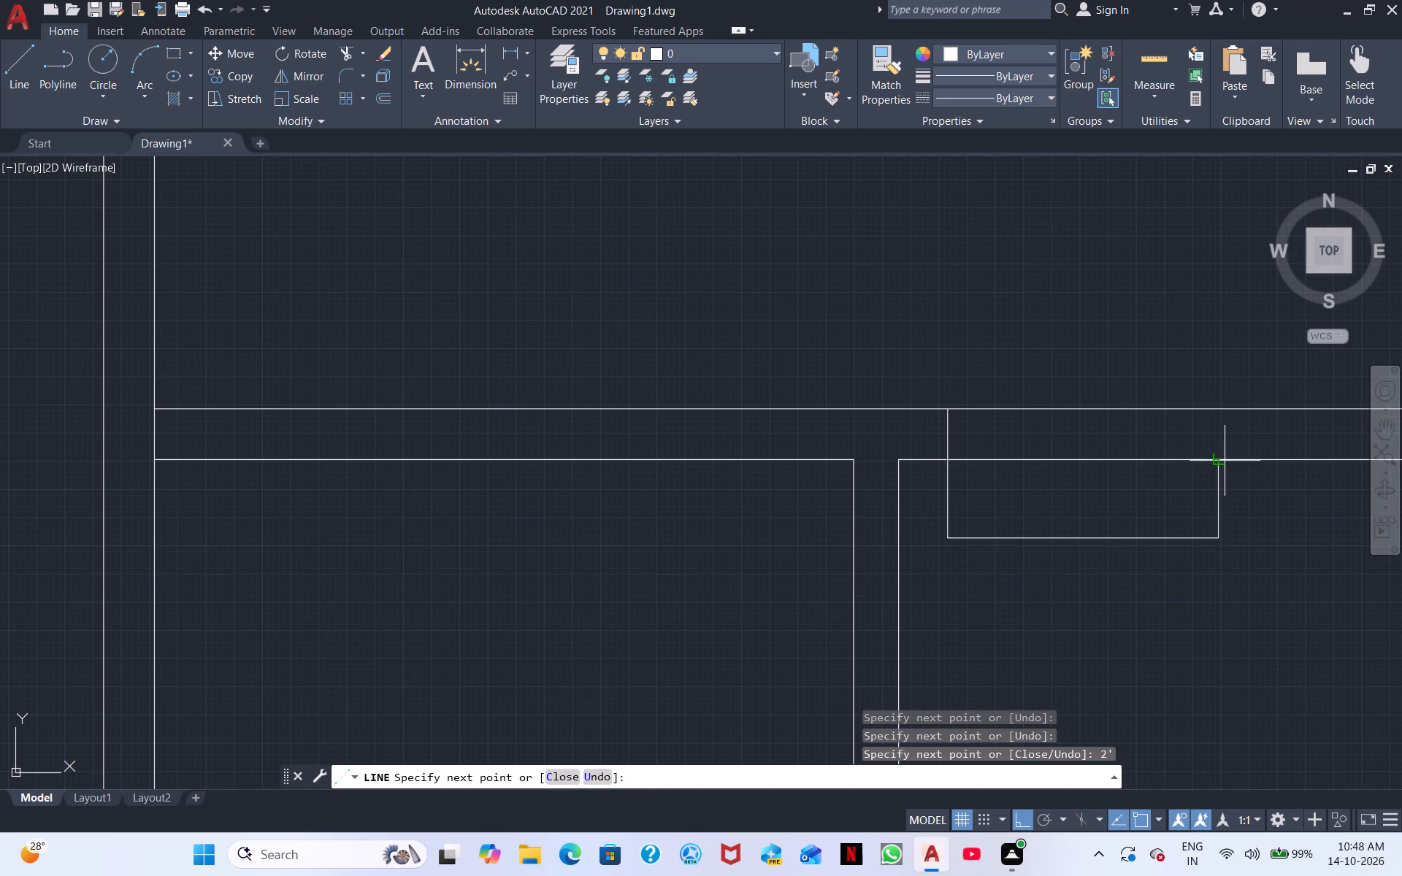
click(1225, 461)
click(1219, 404)
click(1219, 383)
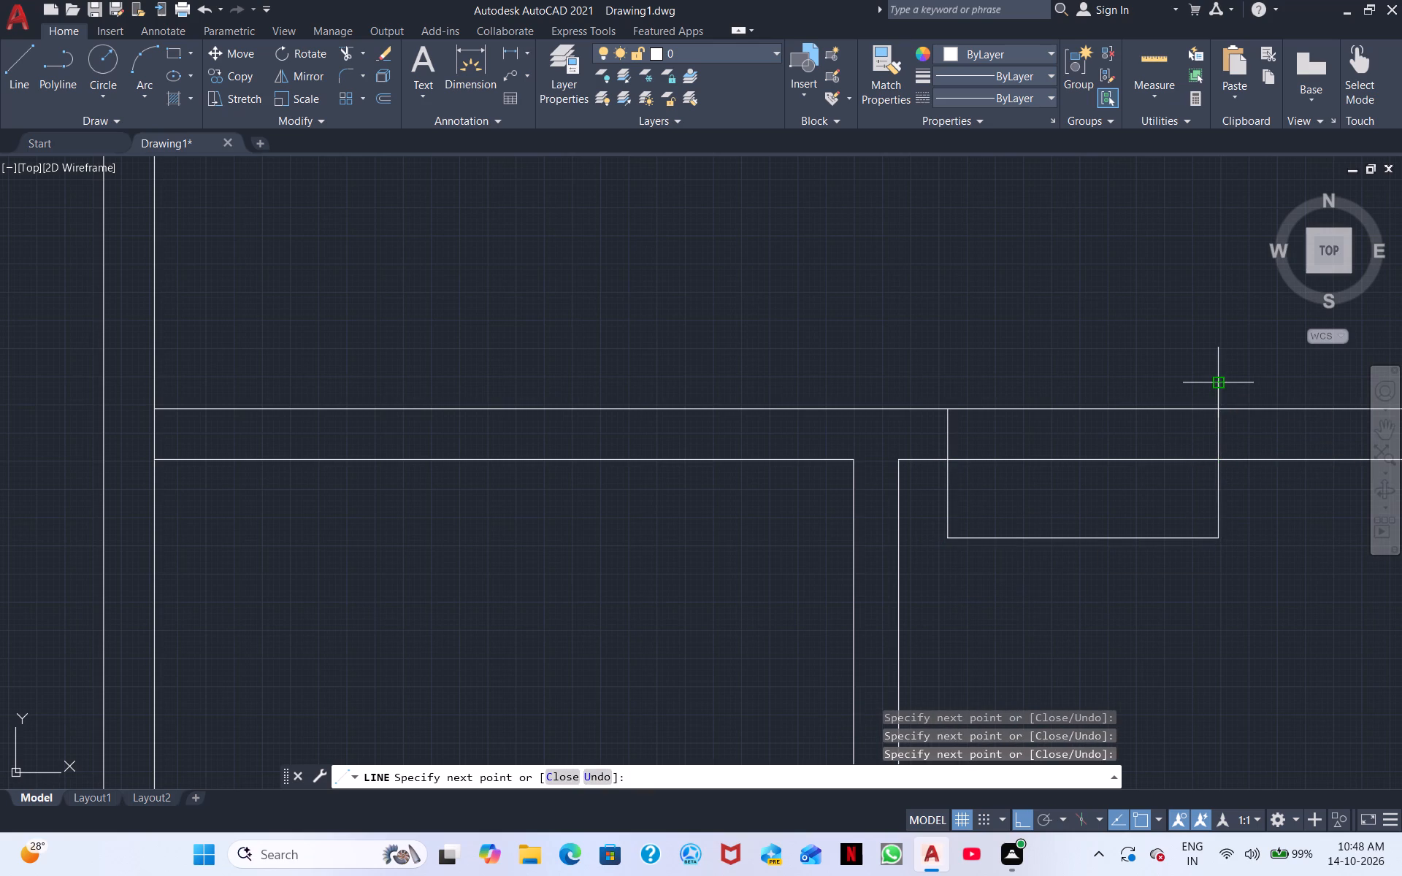
key(Escape)
Outline a 3' opening across the central vertical wall into the northeast room, running north from a jamb line above that room's southwest corner.
middle_drag(1112, 613, 1303, 528)
scroll(400, 636, down, 1)
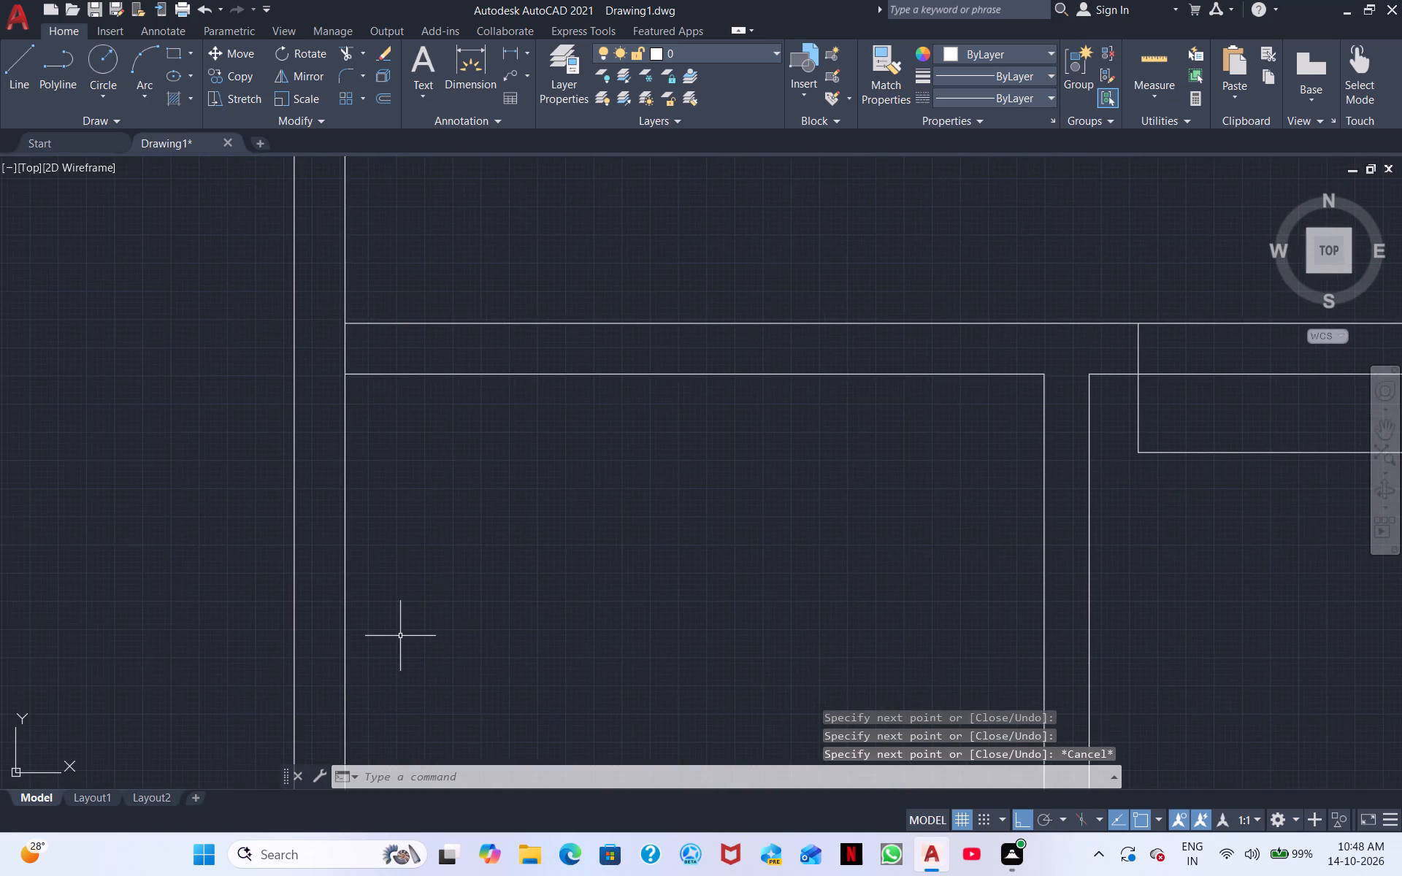
middle_drag(429, 626, 580, 545)
middle_drag(578, 546, 746, 557)
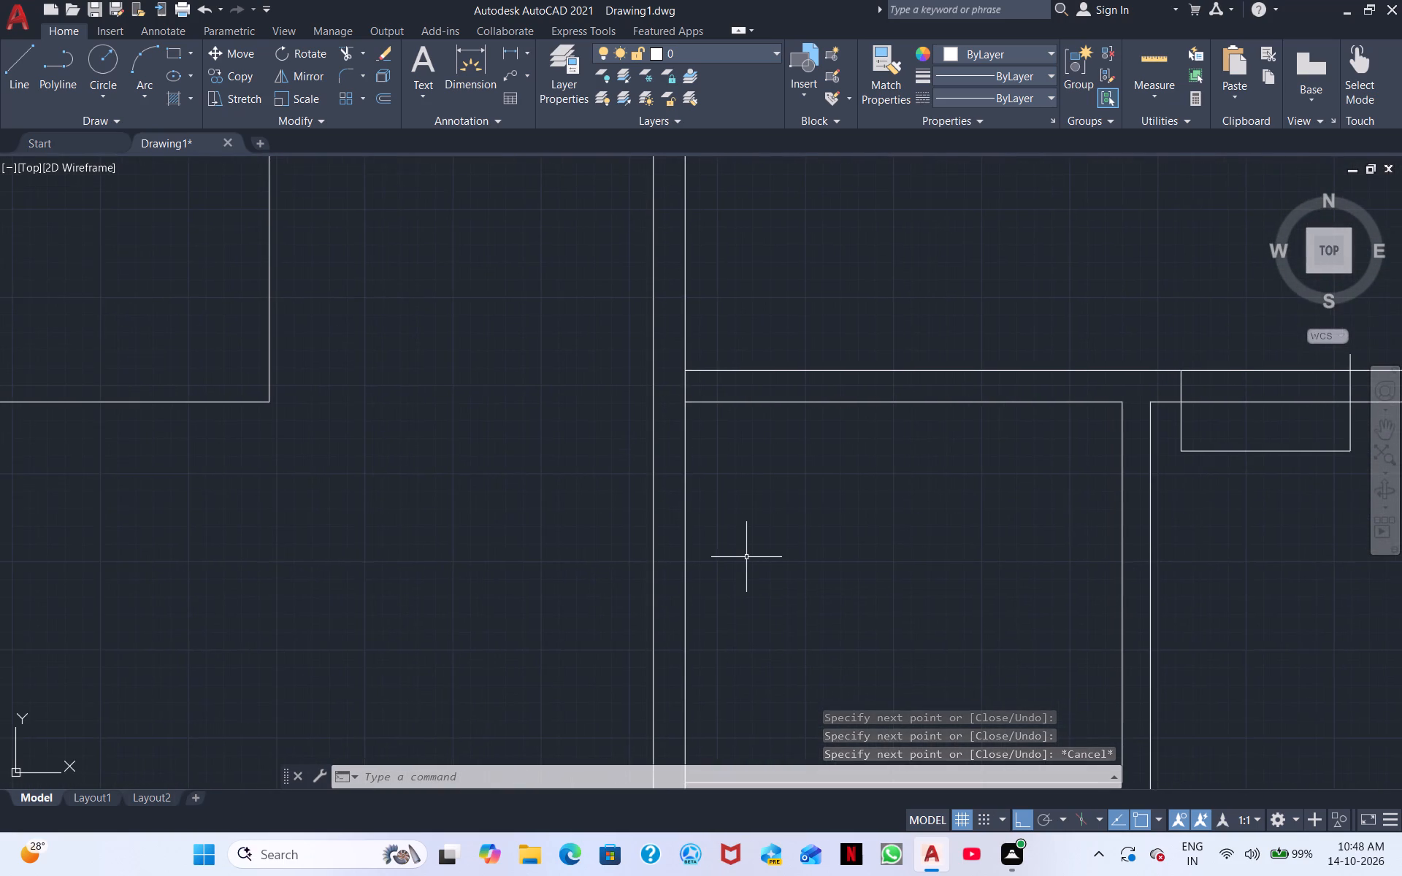
scroll(746, 557, down, 1)
middle_drag(746, 557, 762, 512)
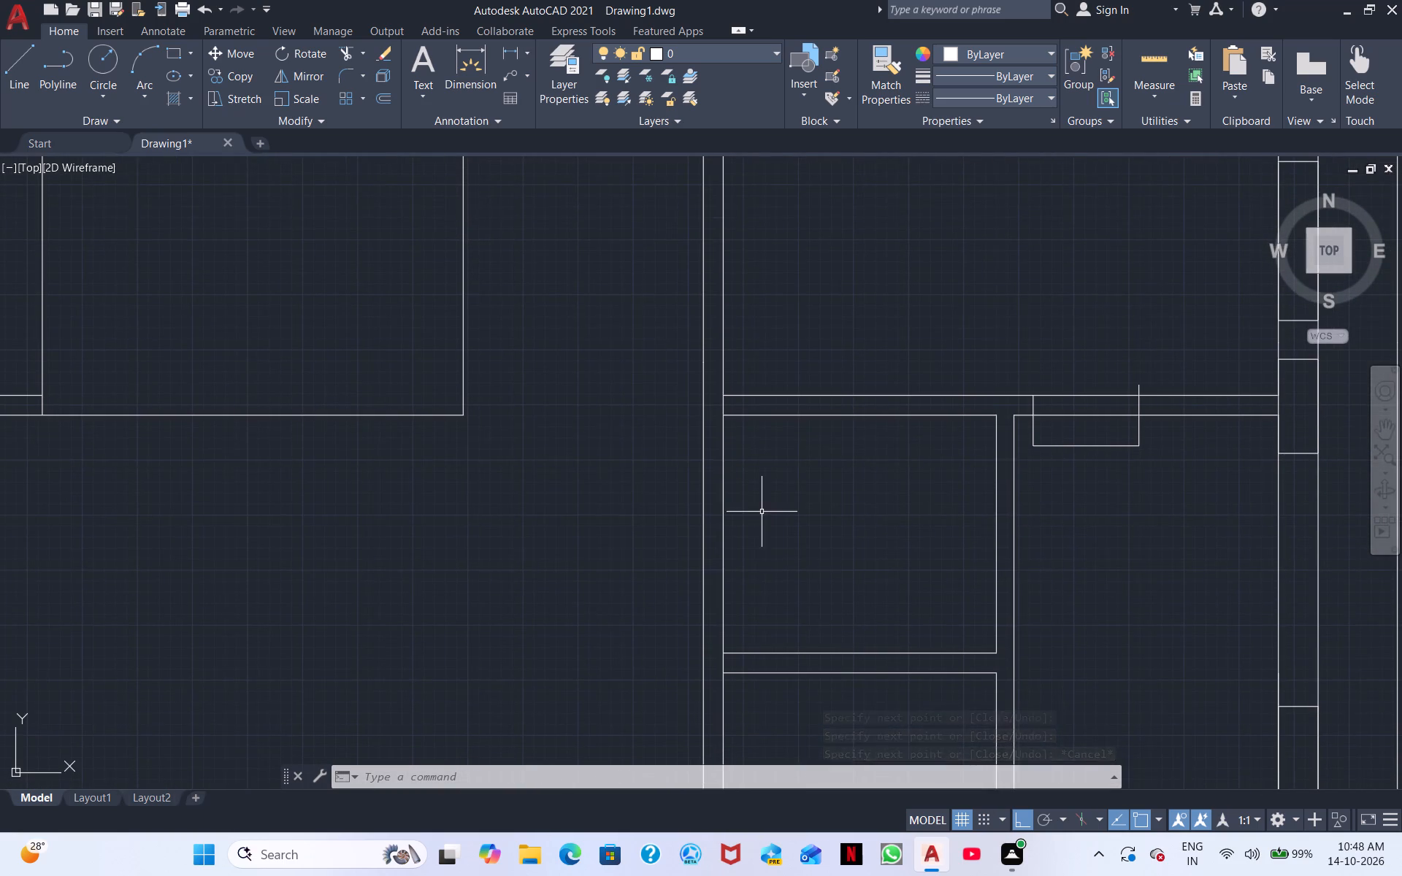
middle_drag(762, 512, 761, 622)
middle_drag(761, 592, 761, 683)
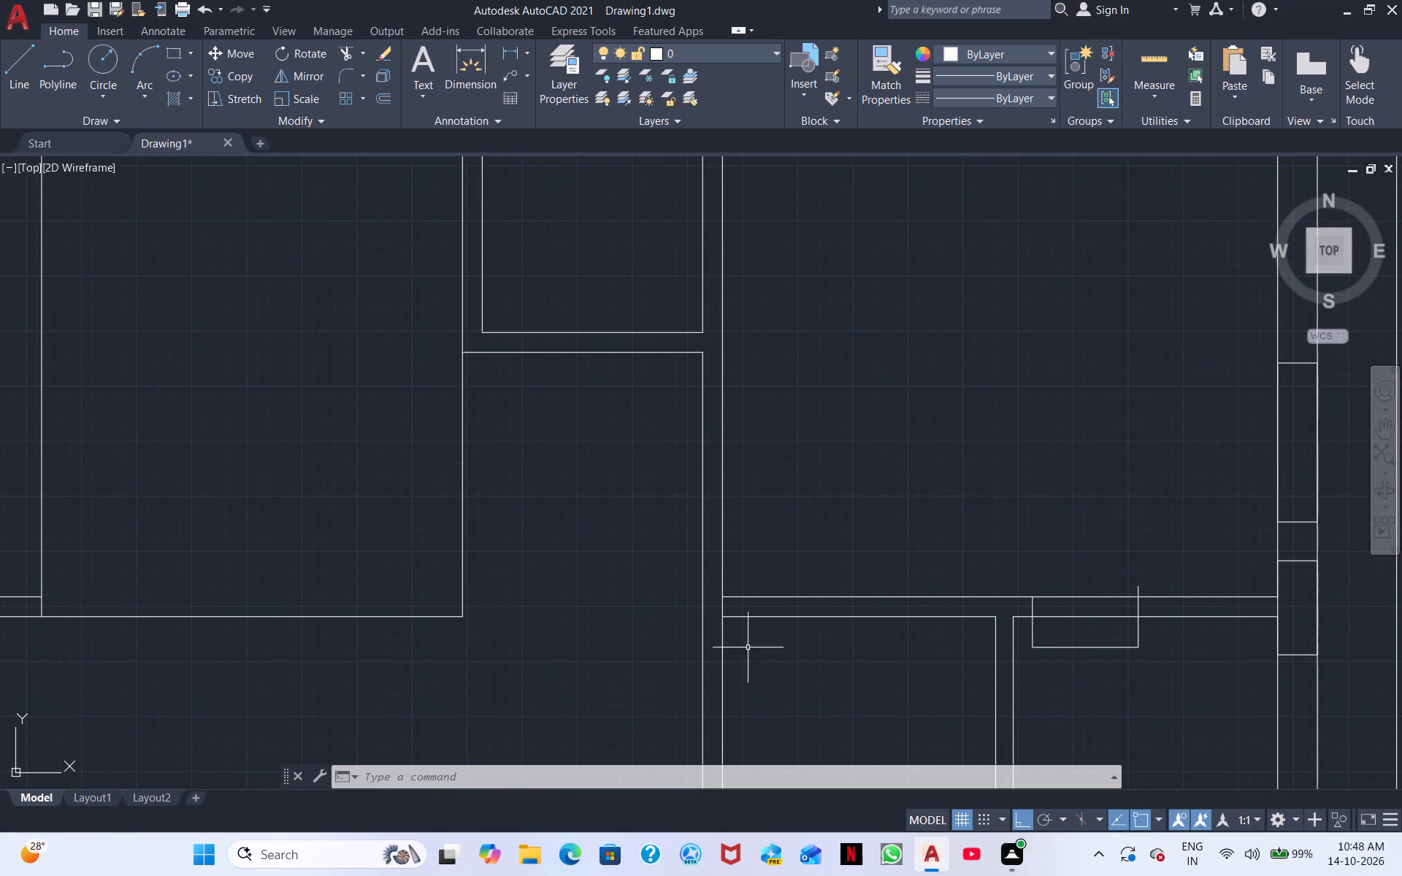
scroll(799, 501, down, 1)
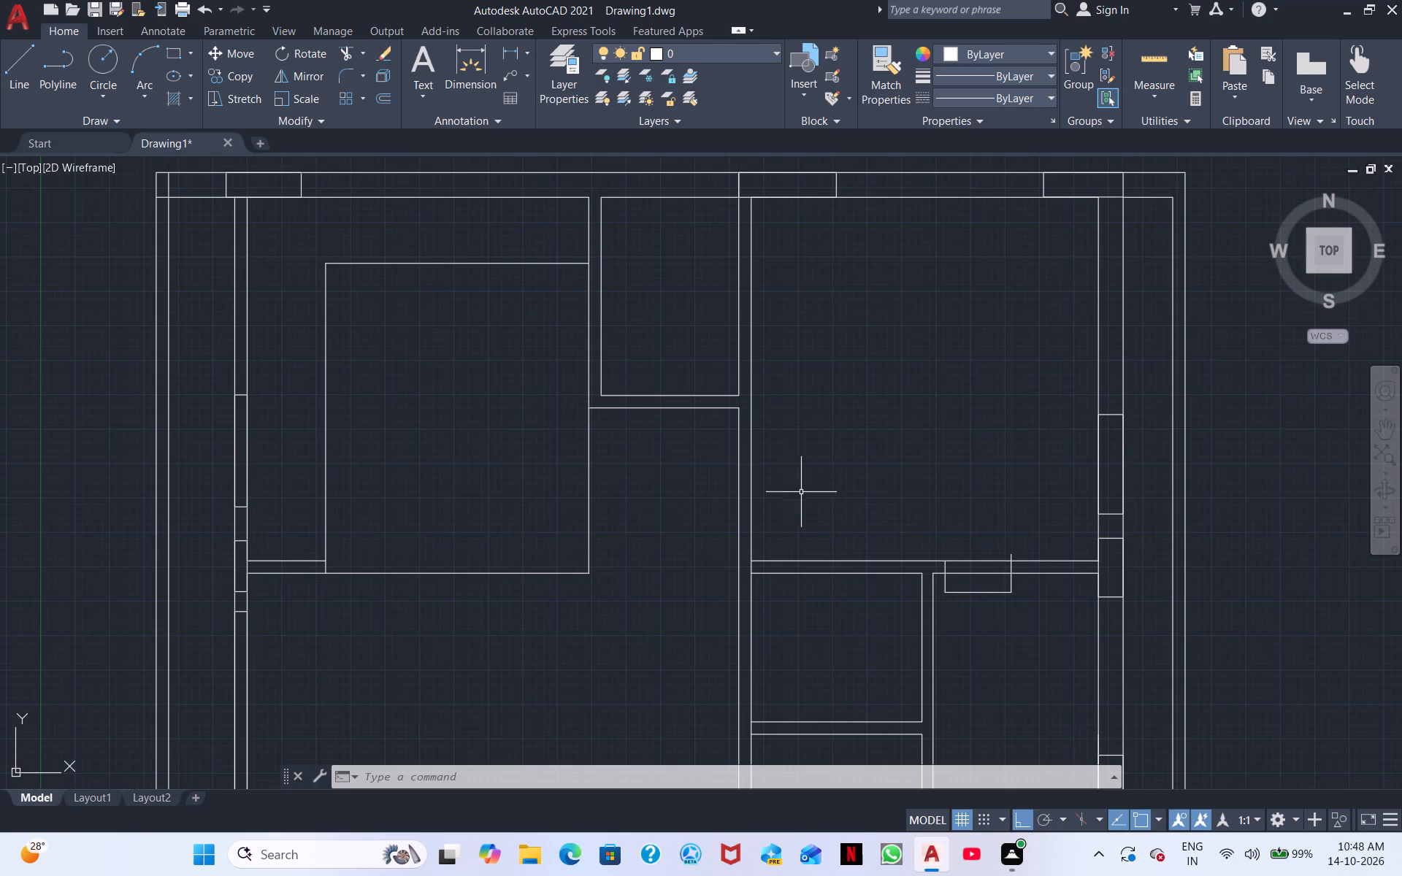
click(16, 61)
scroll(677, 512, up, 2)
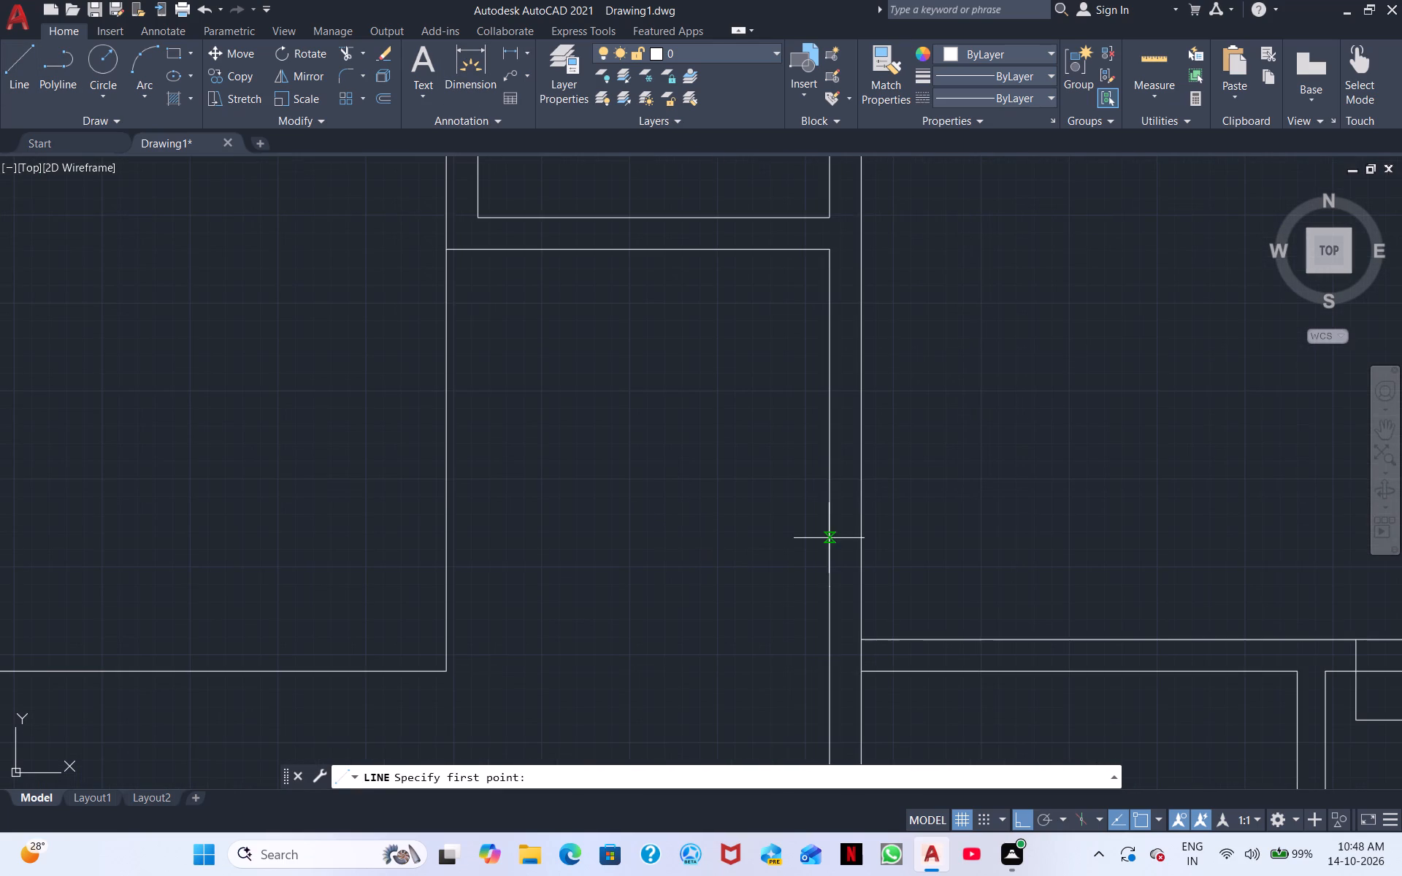
click(829, 568)
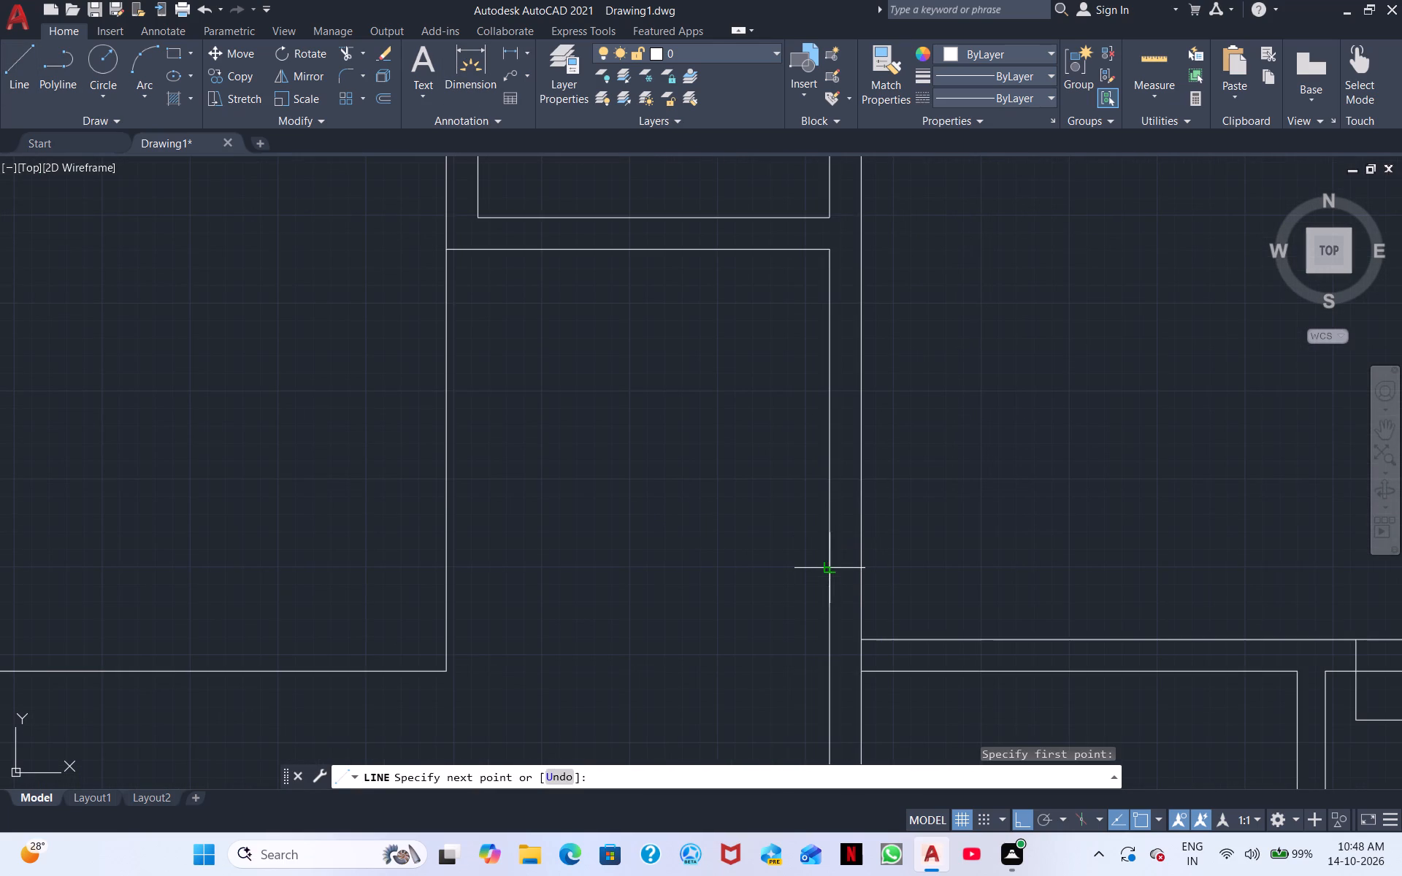
click(858, 571)
click(901, 569)
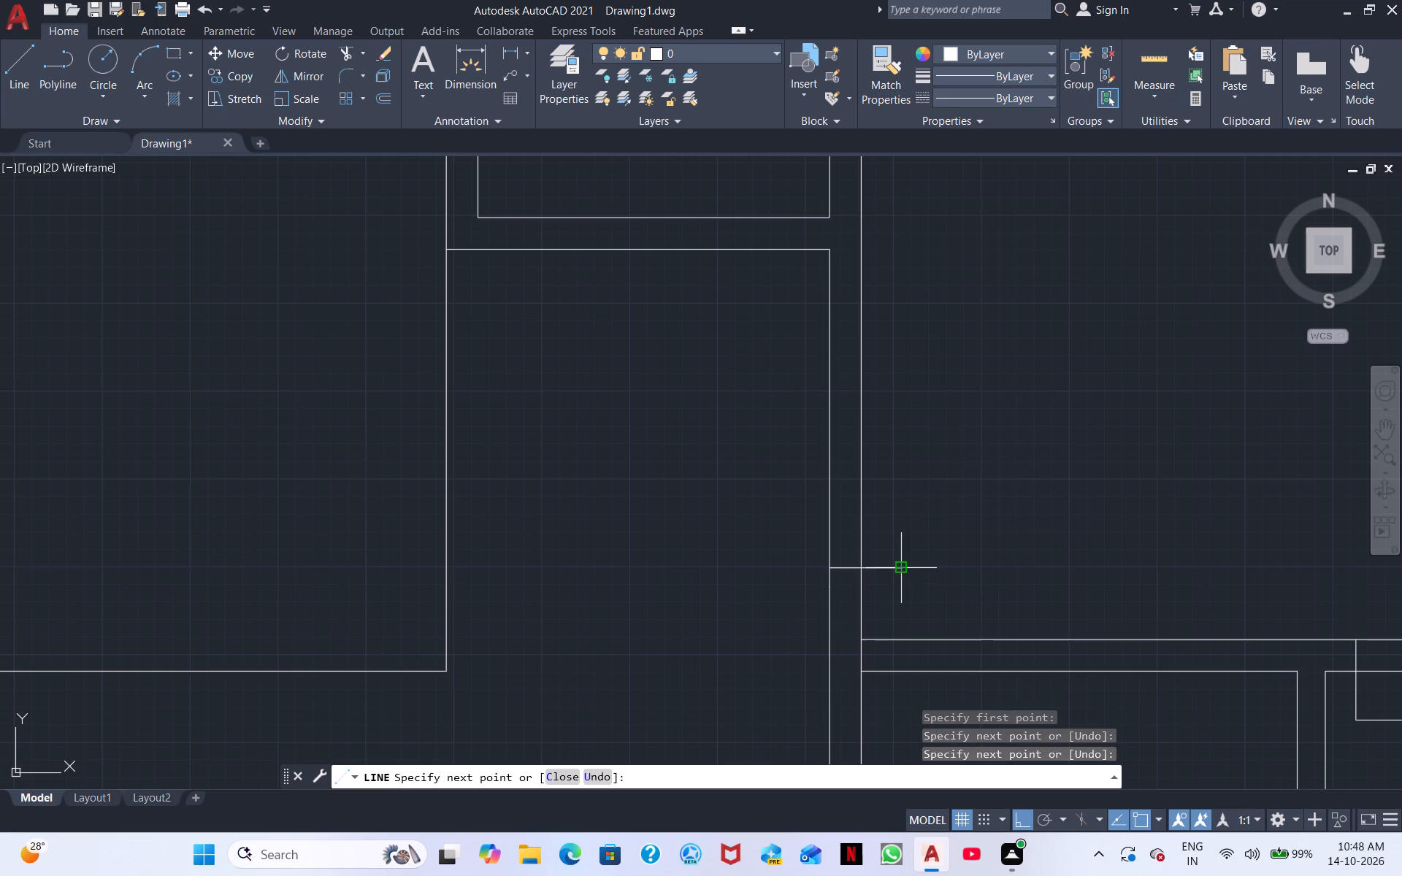
text(3')
key(Return)
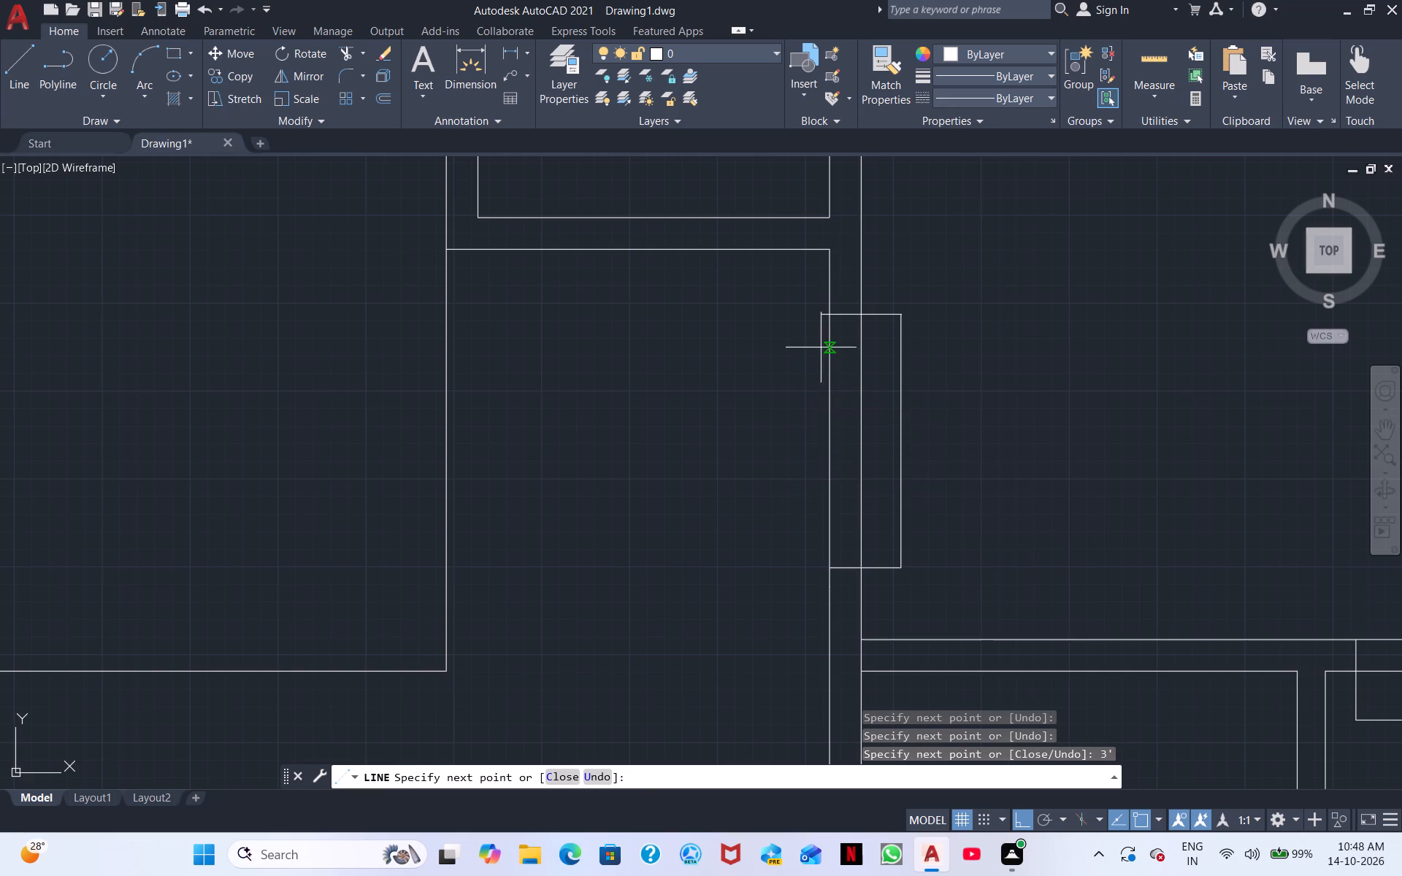
click(860, 310)
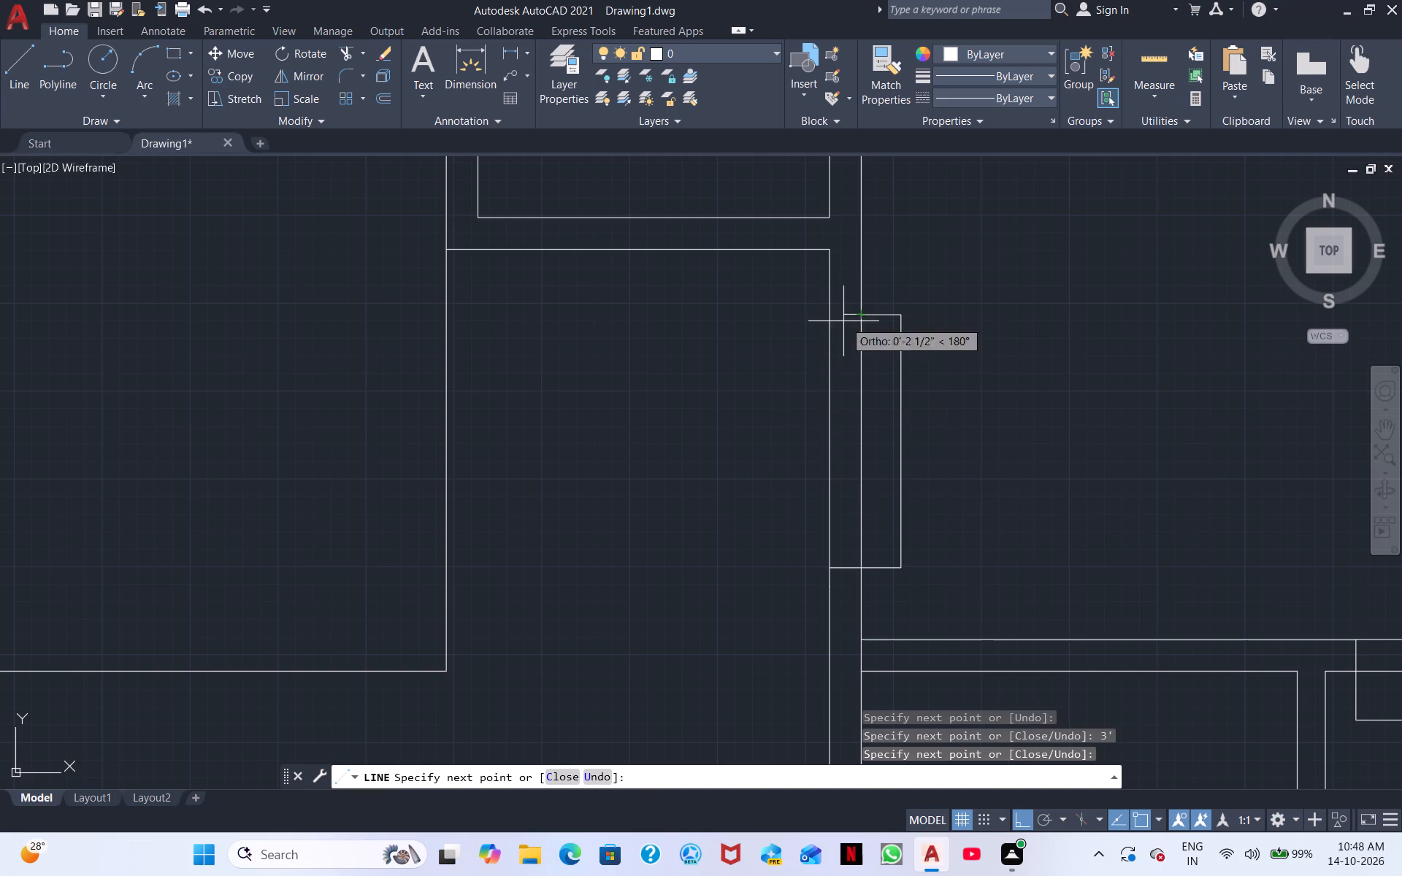
click(831, 315)
click(786, 318)
key(Escape)
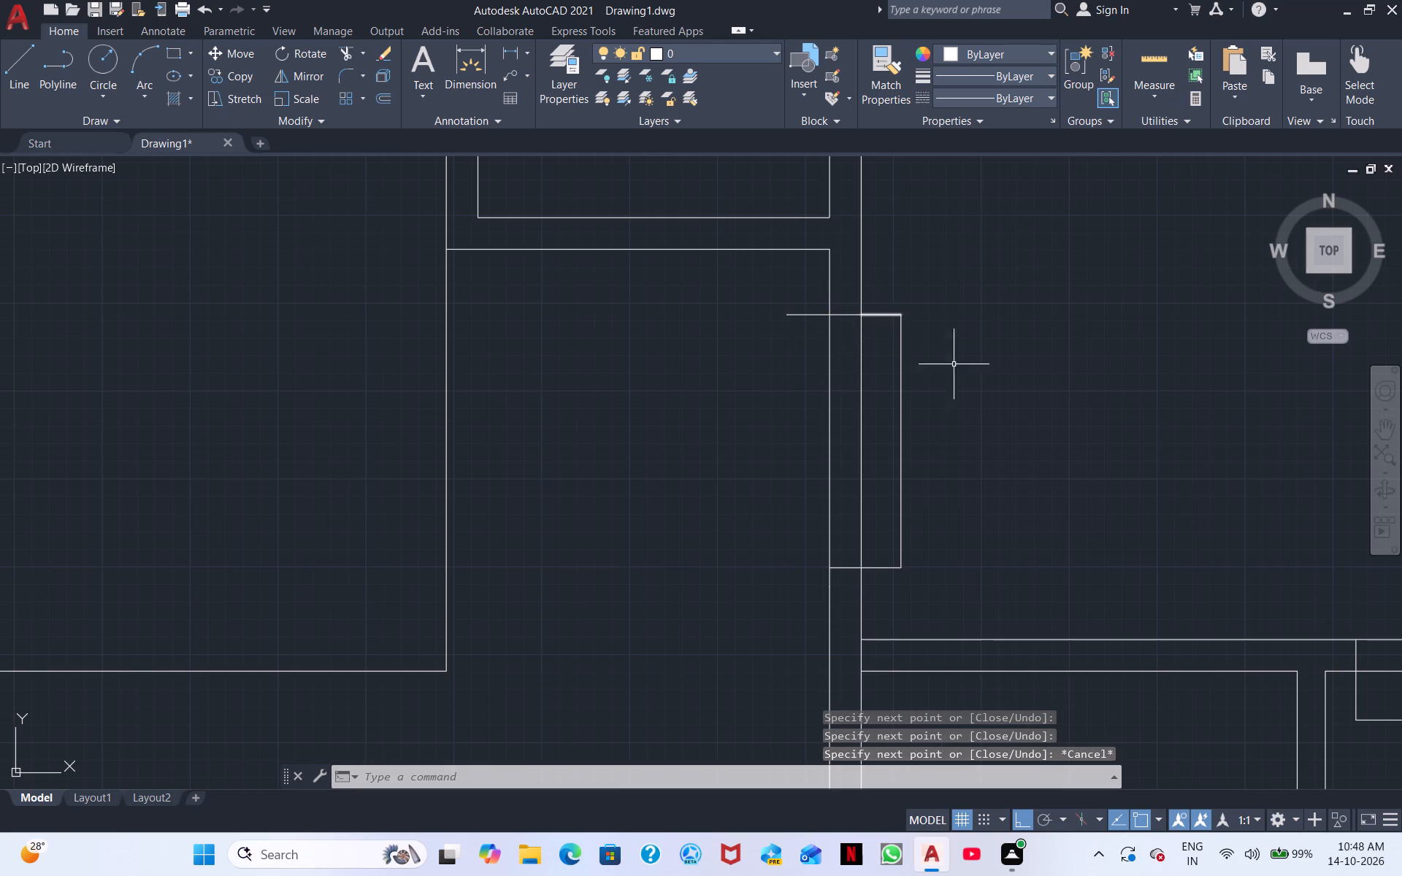
Draw a horizontal jamb line across the central vertical wall near the northern small room's northwest corner, extending about 4" past its east face.
scroll(973, 406, down, 2)
middle_drag(821, 610, 823, 378)
scroll(796, 453, down, 1)
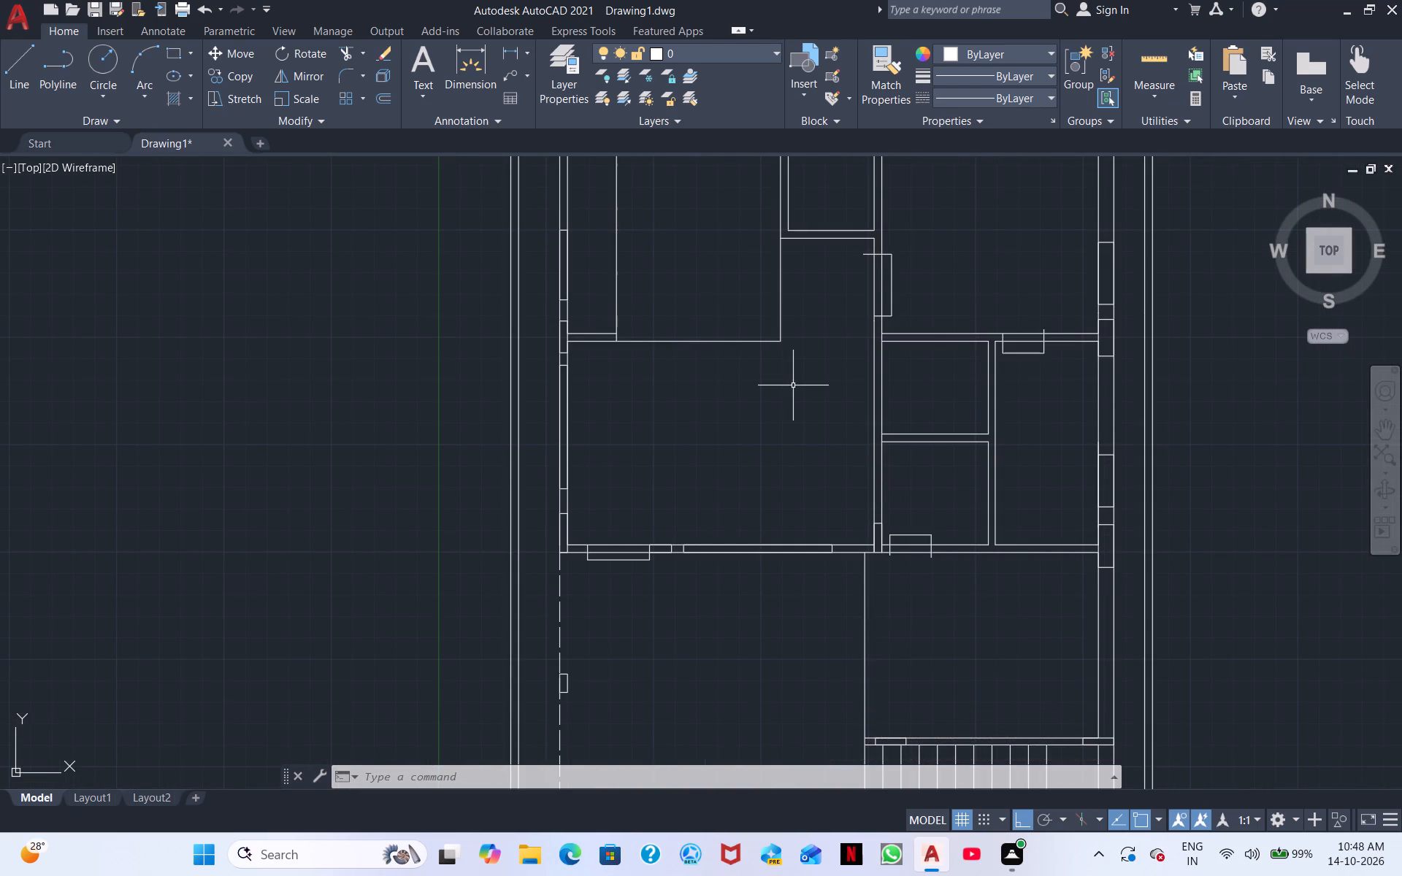
key(space)
scroll(867, 394, up, 2)
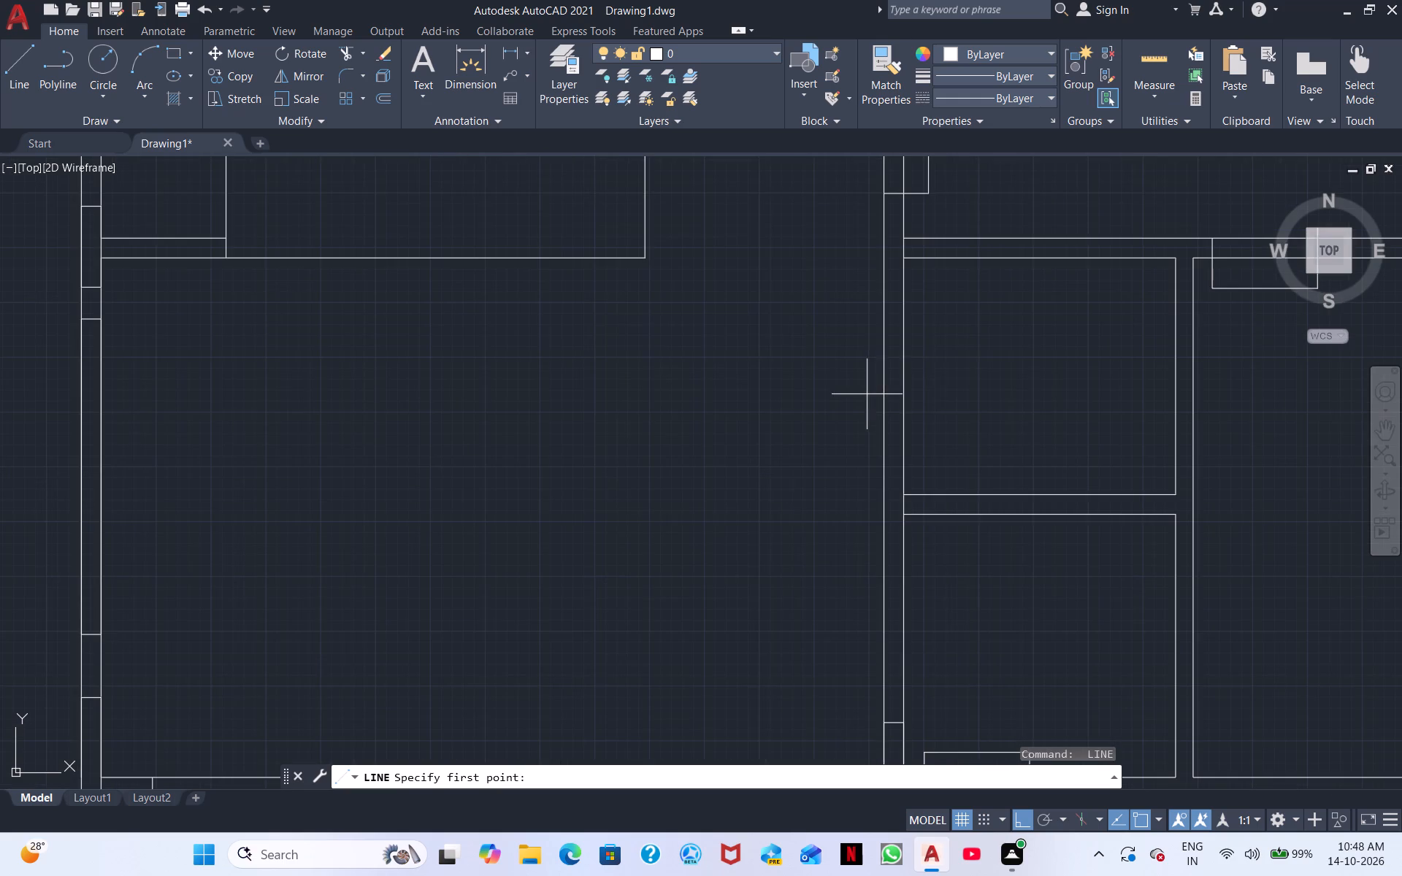
middle_drag(963, 356, 905, 446)
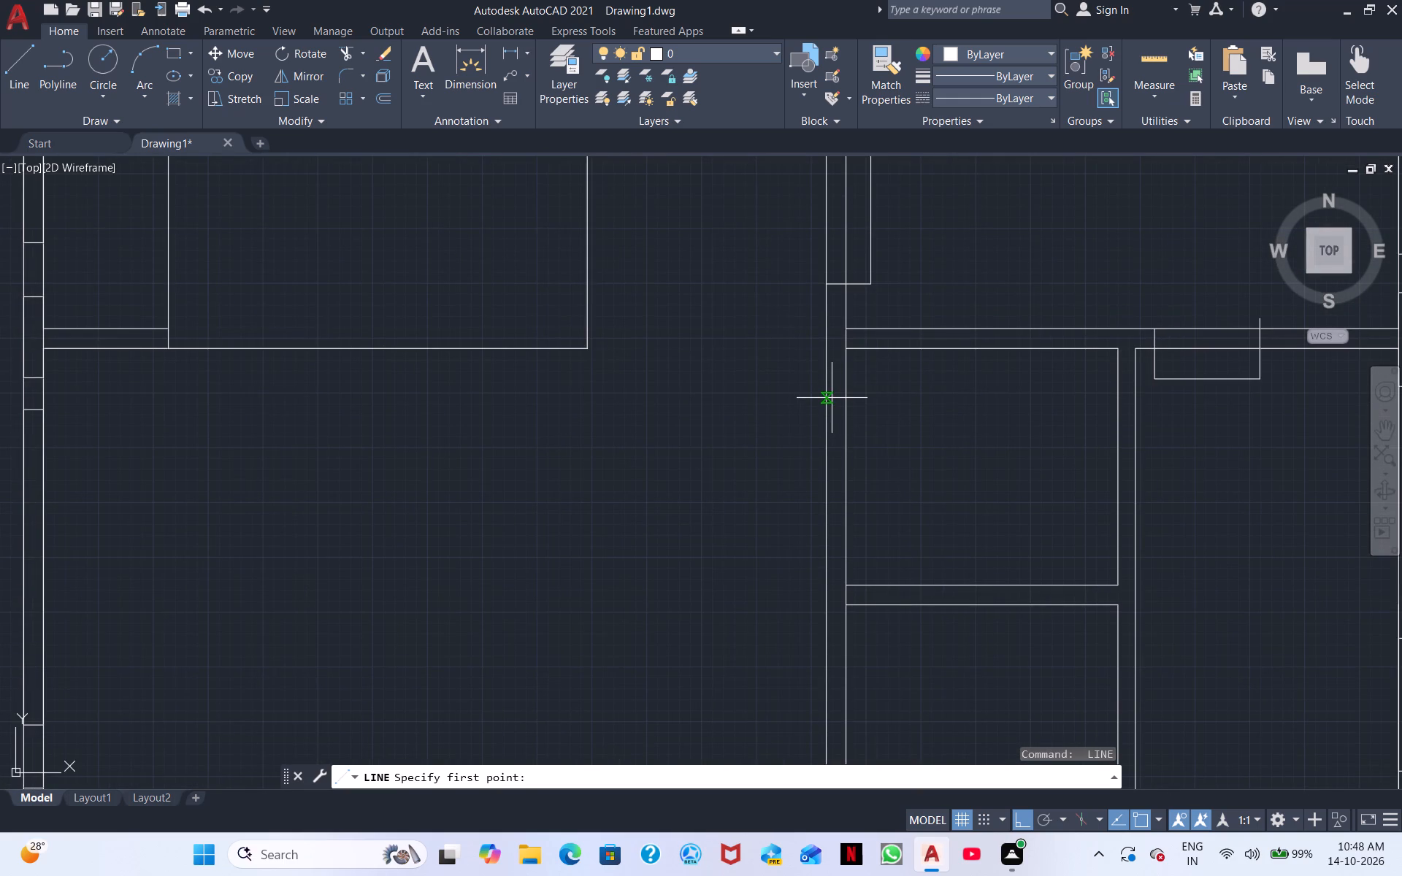
scroll(832, 393, up, 2)
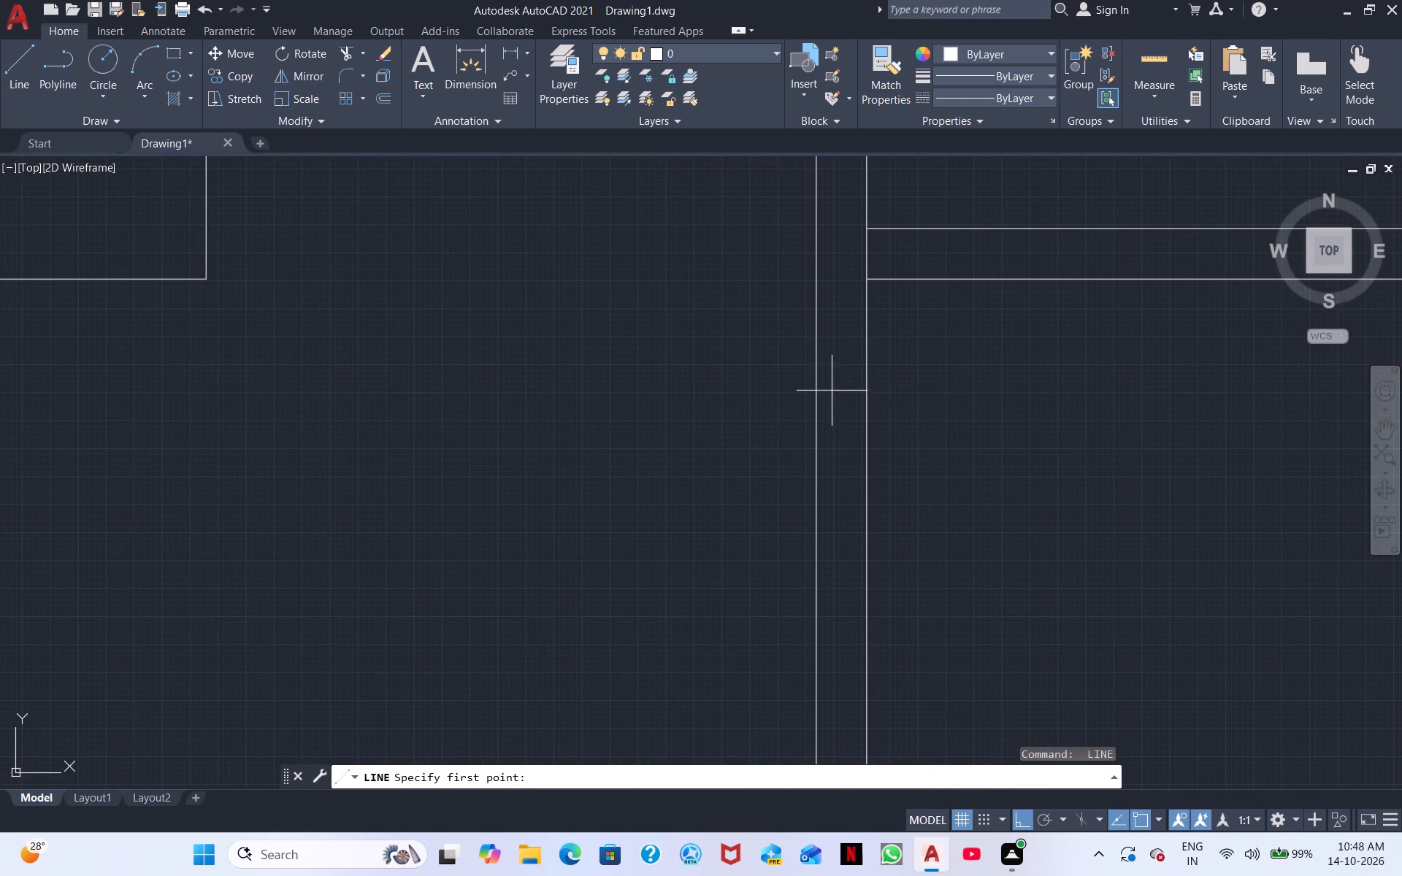
click(816, 366)
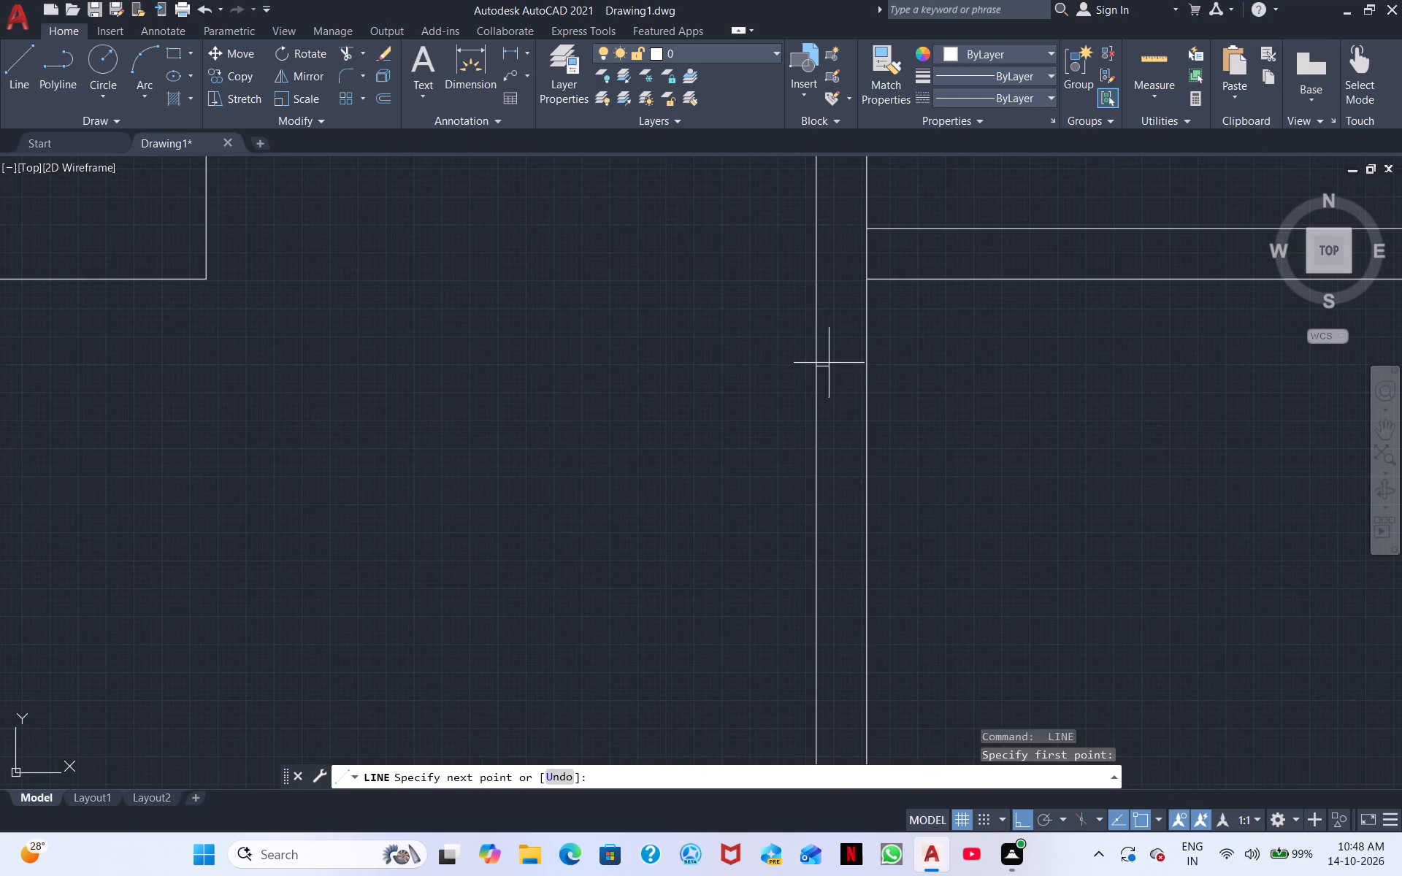
click(869, 363)
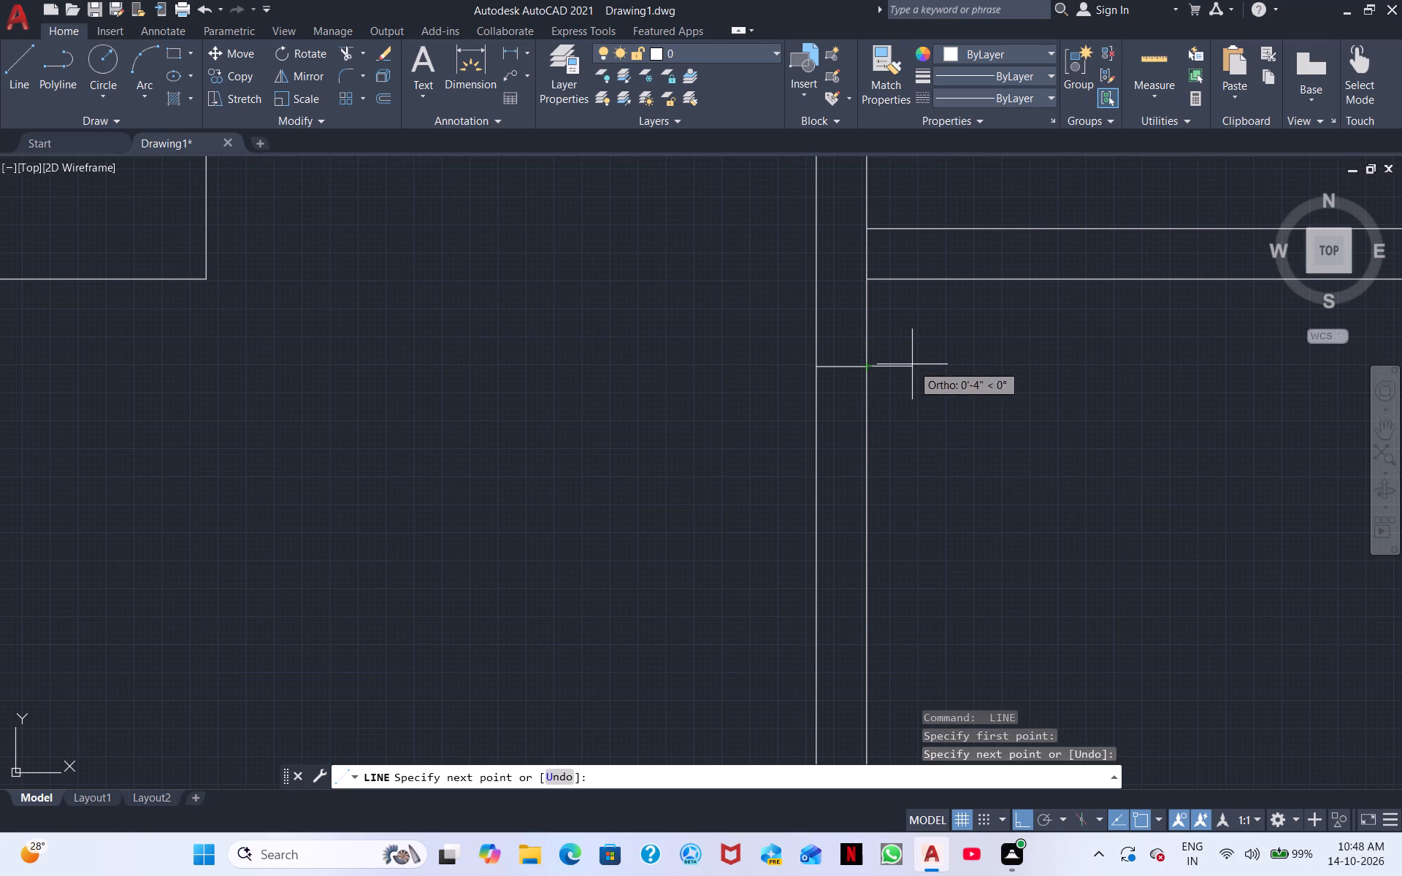
click(912, 364)
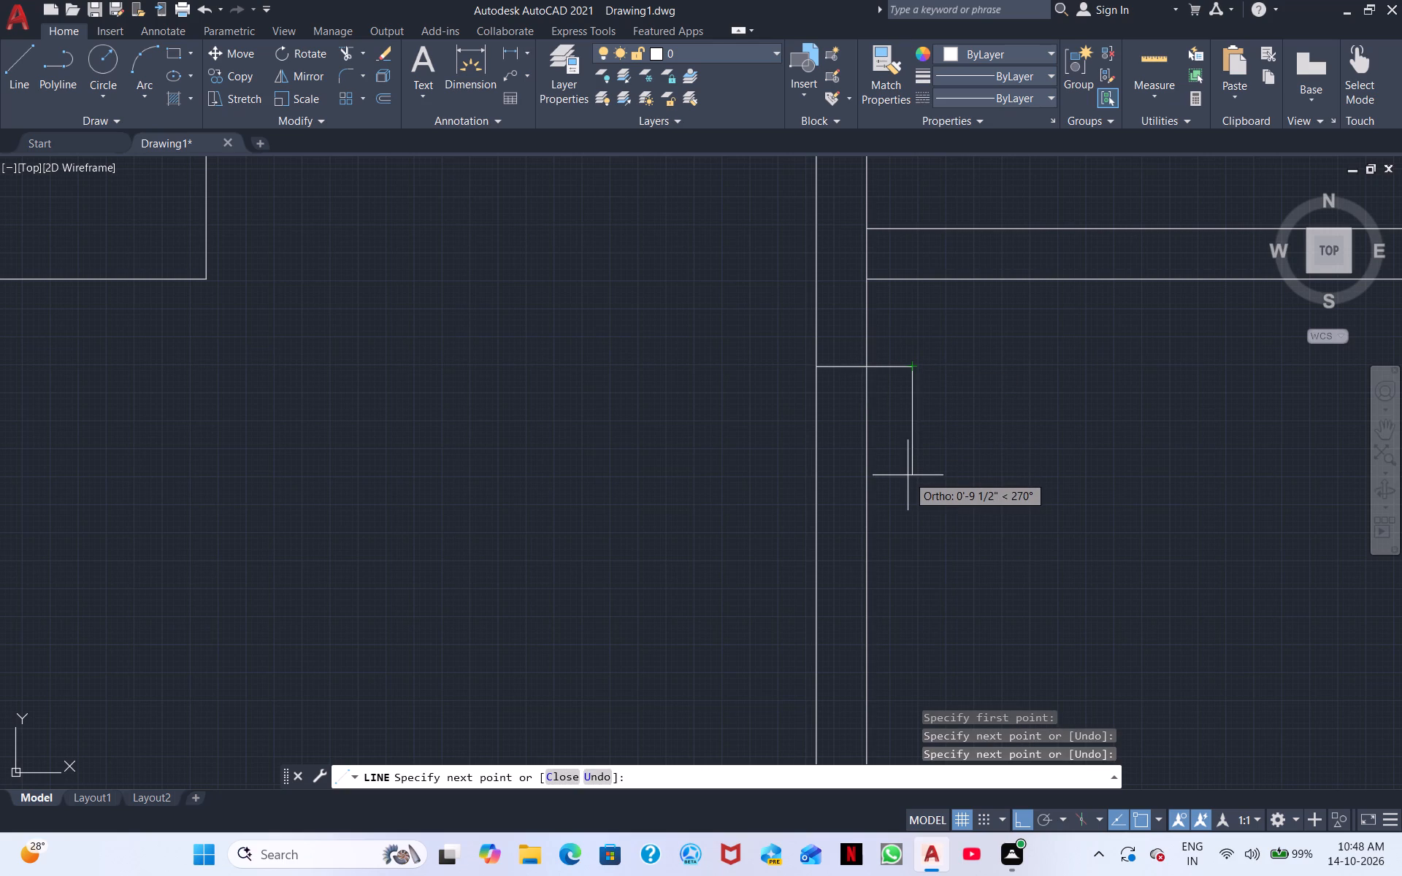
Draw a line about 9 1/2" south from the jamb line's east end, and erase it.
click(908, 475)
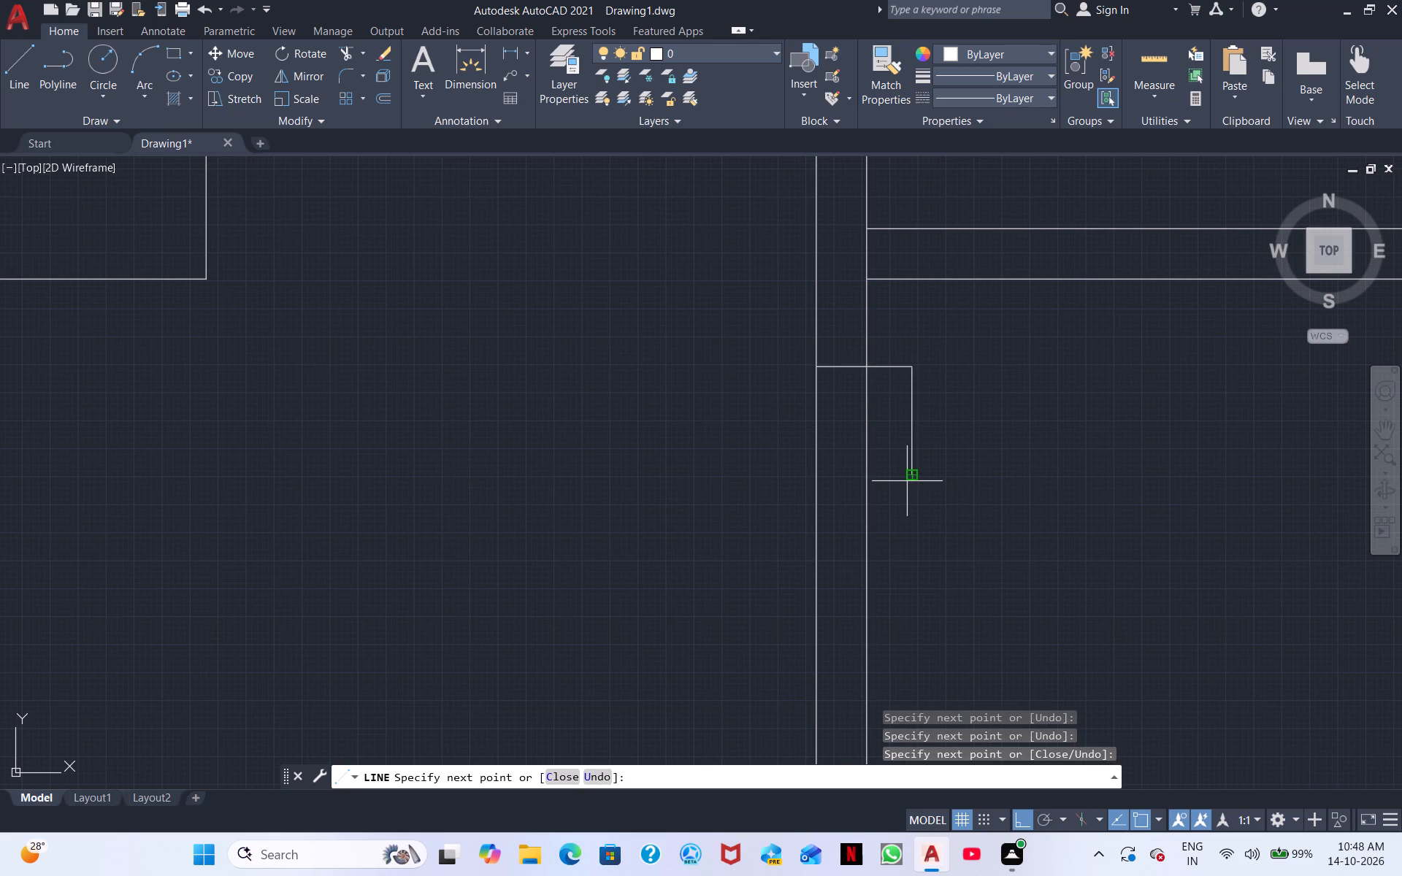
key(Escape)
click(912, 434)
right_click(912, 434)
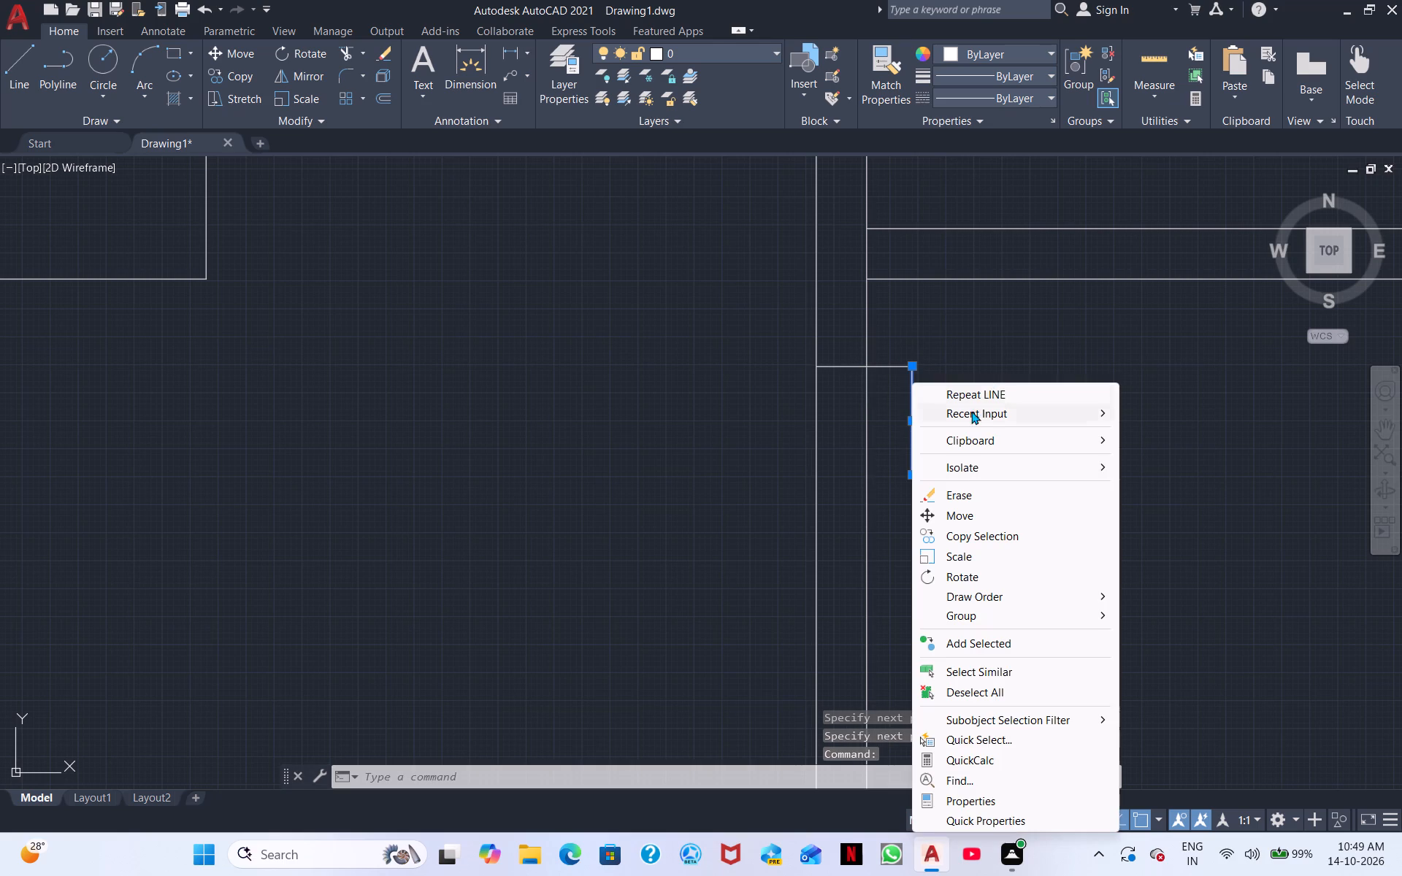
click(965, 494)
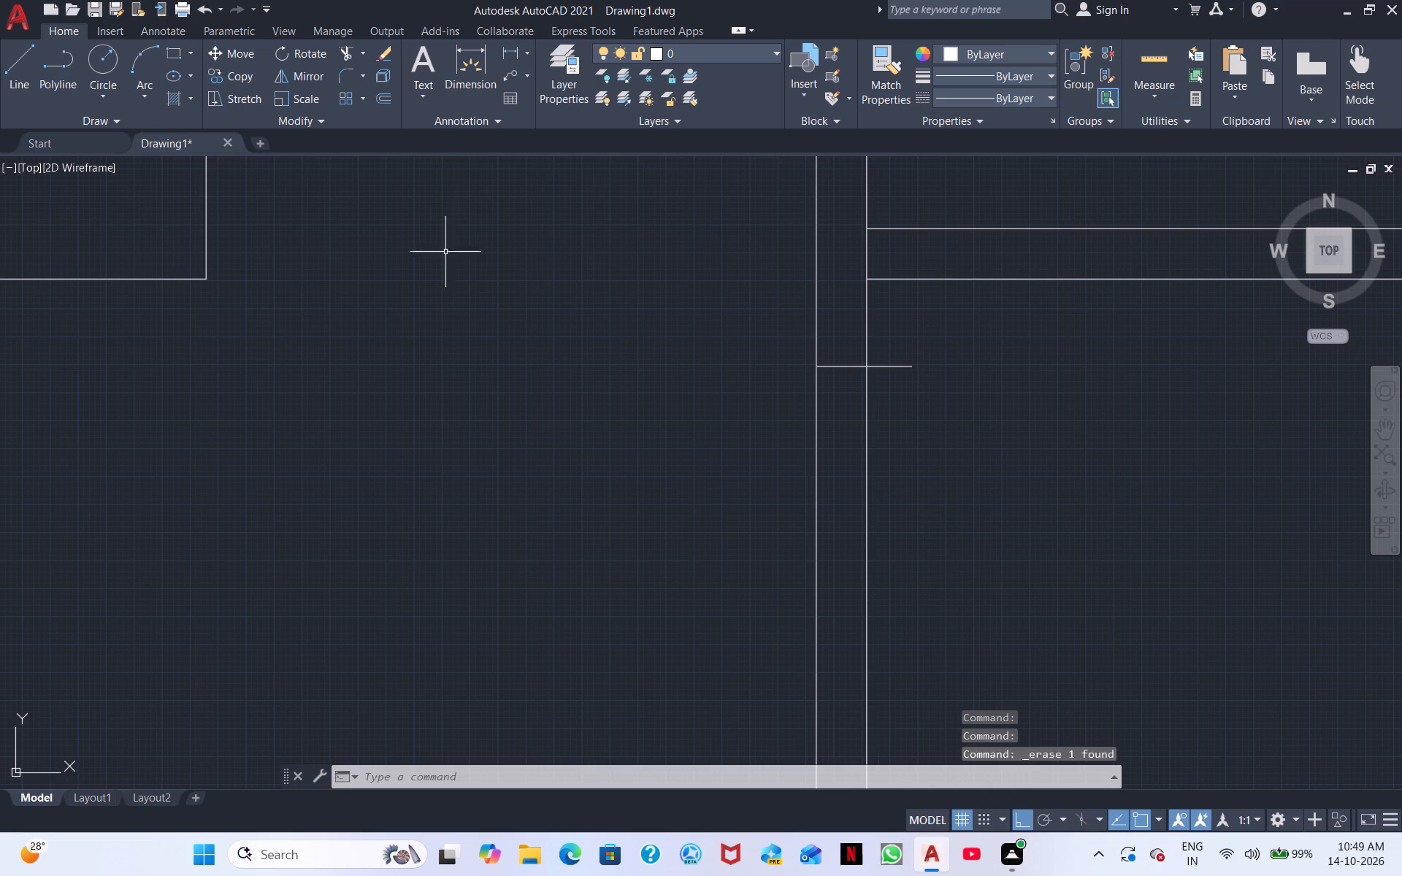
Draw a 2' line south from the jamb line's east end, continuing west across the central wall to close the opening outline.
click(30, 69)
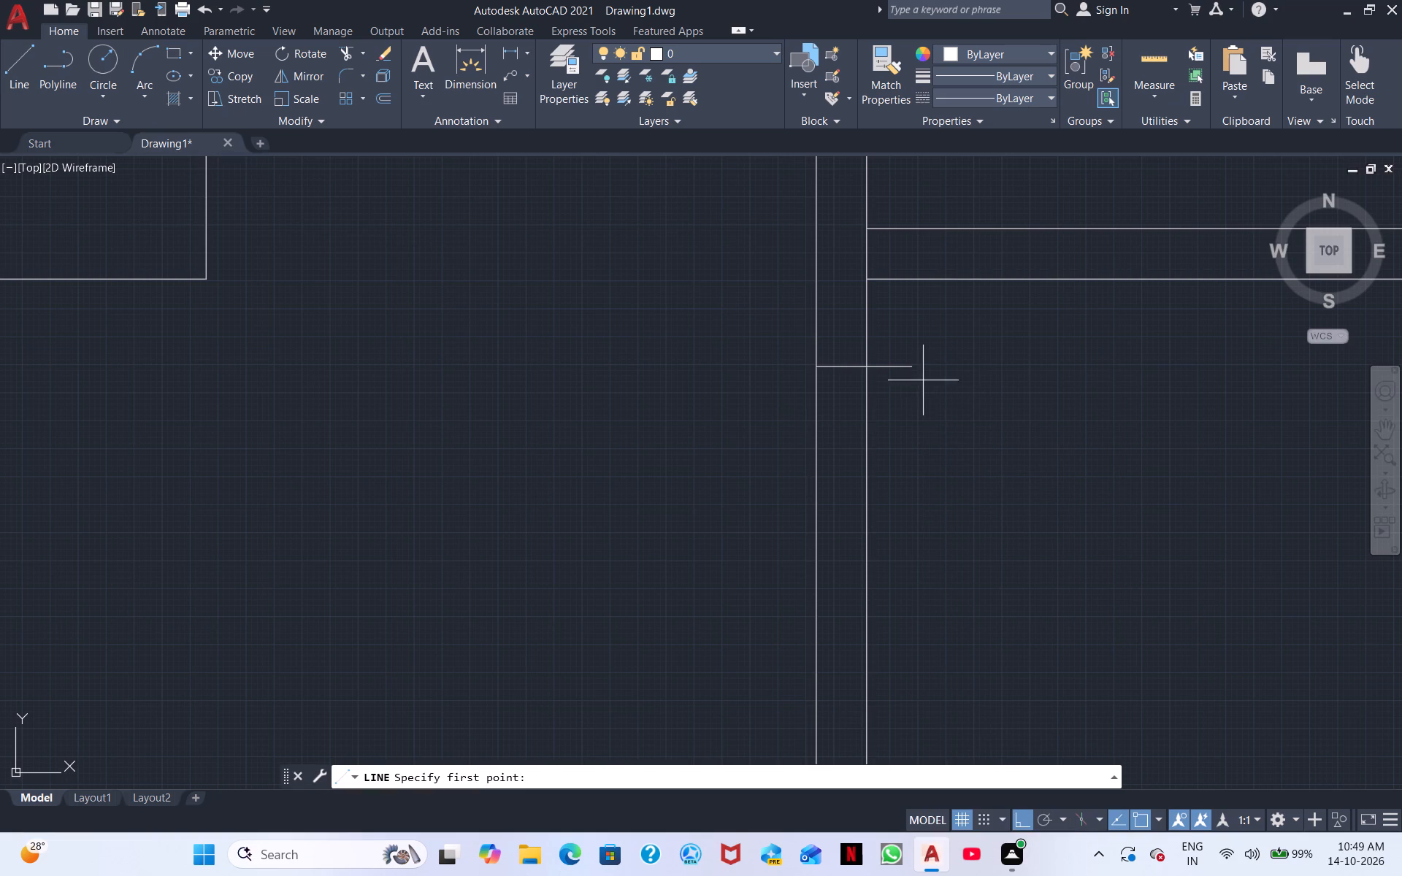
drag(917, 366, 912, 378)
text(2')
key(Return)
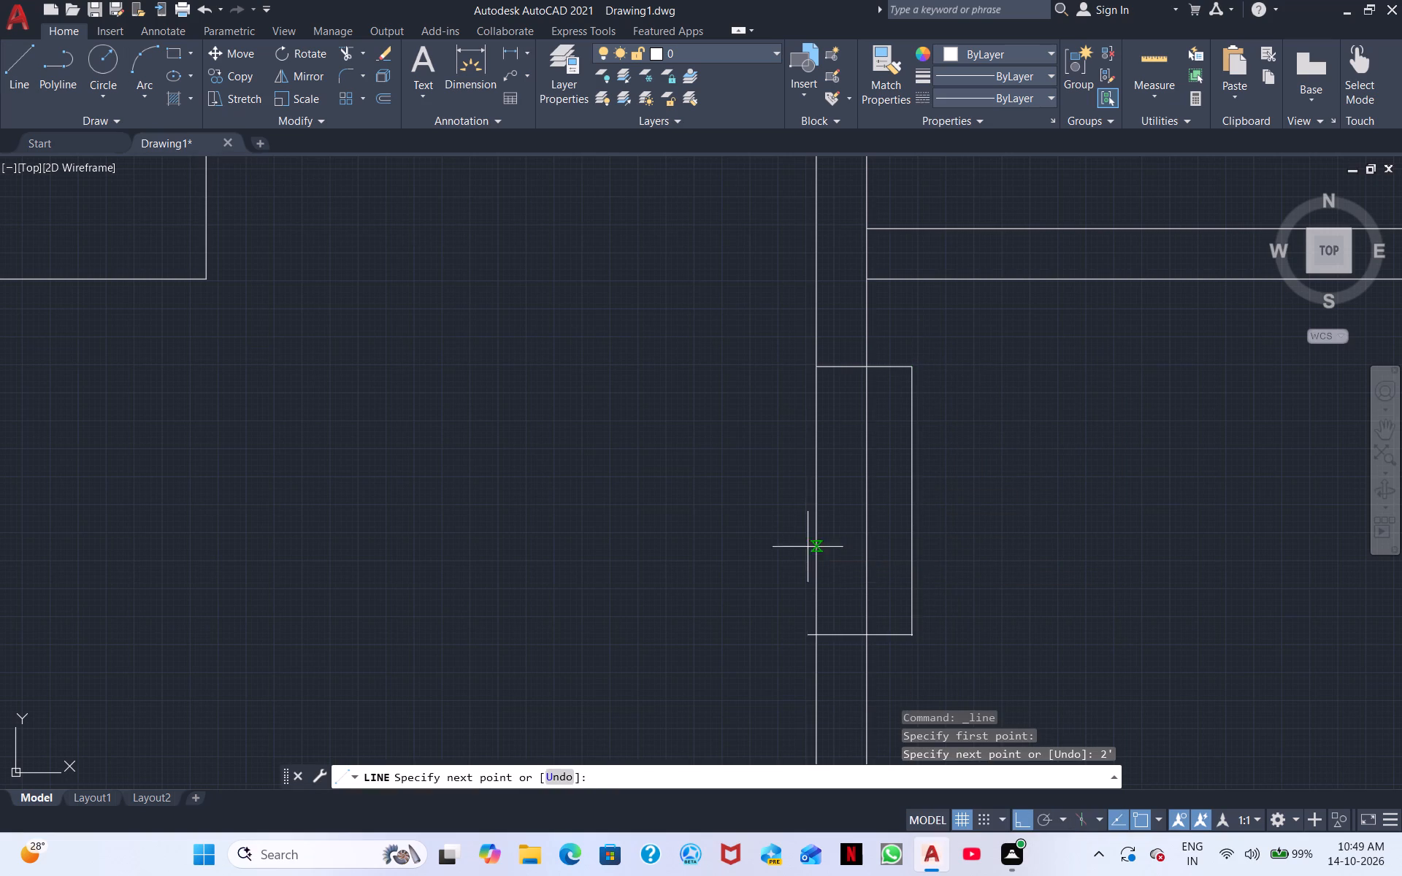
click(867, 631)
click(817, 637)
key(Escape)
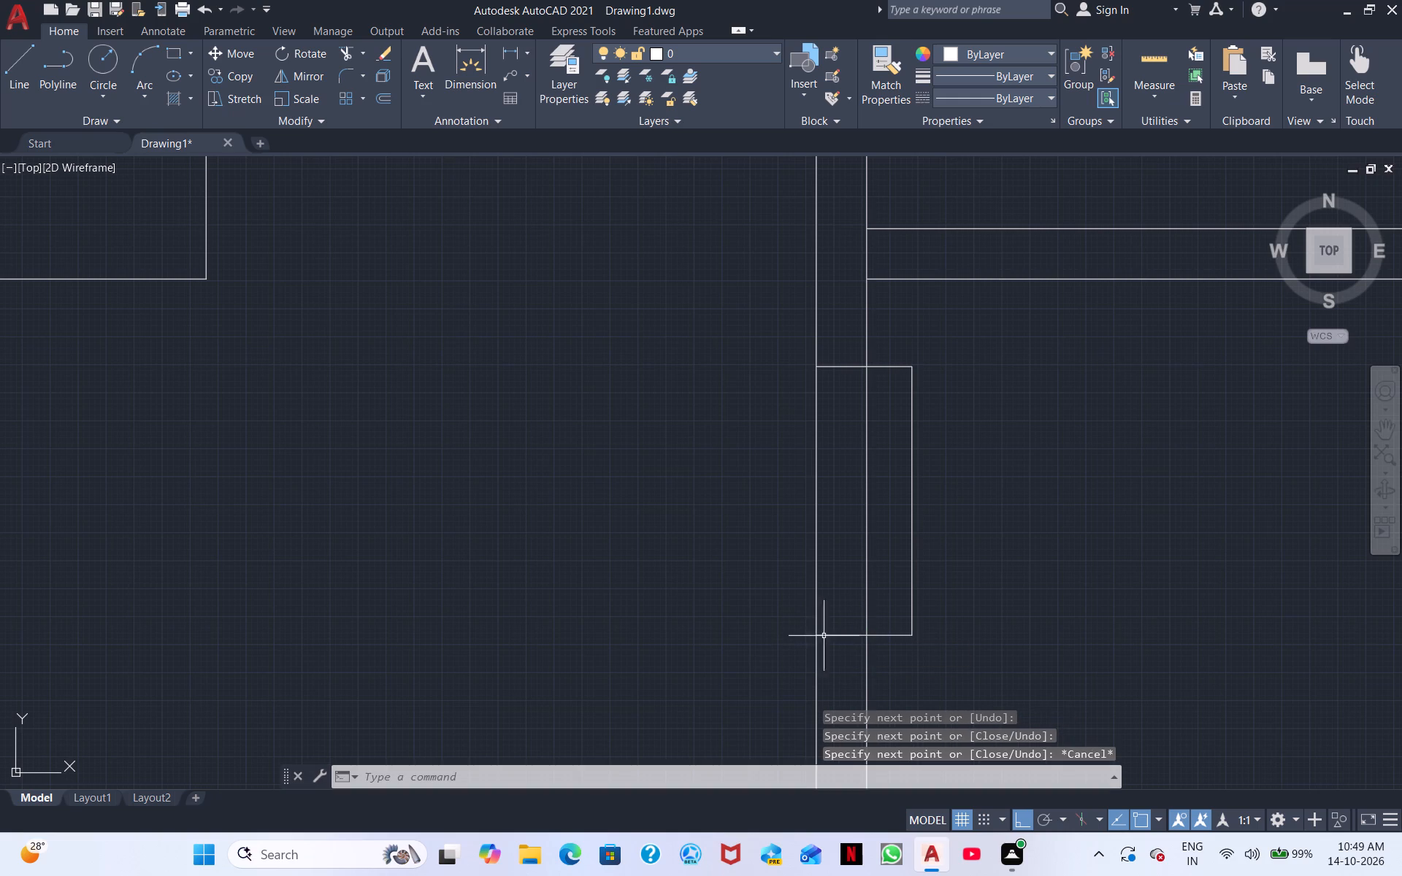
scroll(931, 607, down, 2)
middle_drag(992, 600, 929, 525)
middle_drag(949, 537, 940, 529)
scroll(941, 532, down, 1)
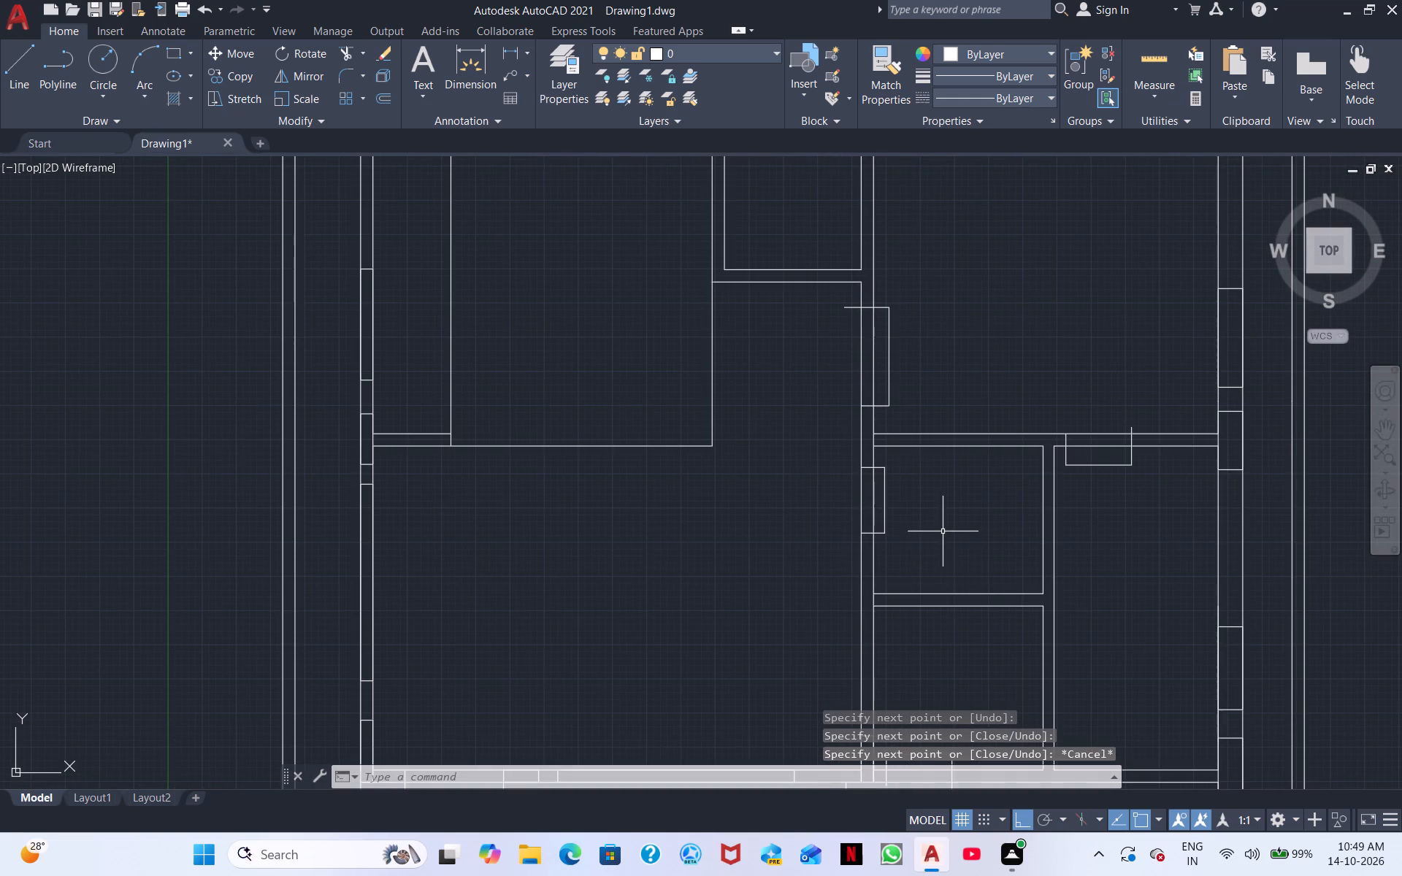
Outline a 2' opening across the small north-central room's west wall, running north and extending about 5" past the wall's east face.
middle_drag(953, 581, 978, 518)
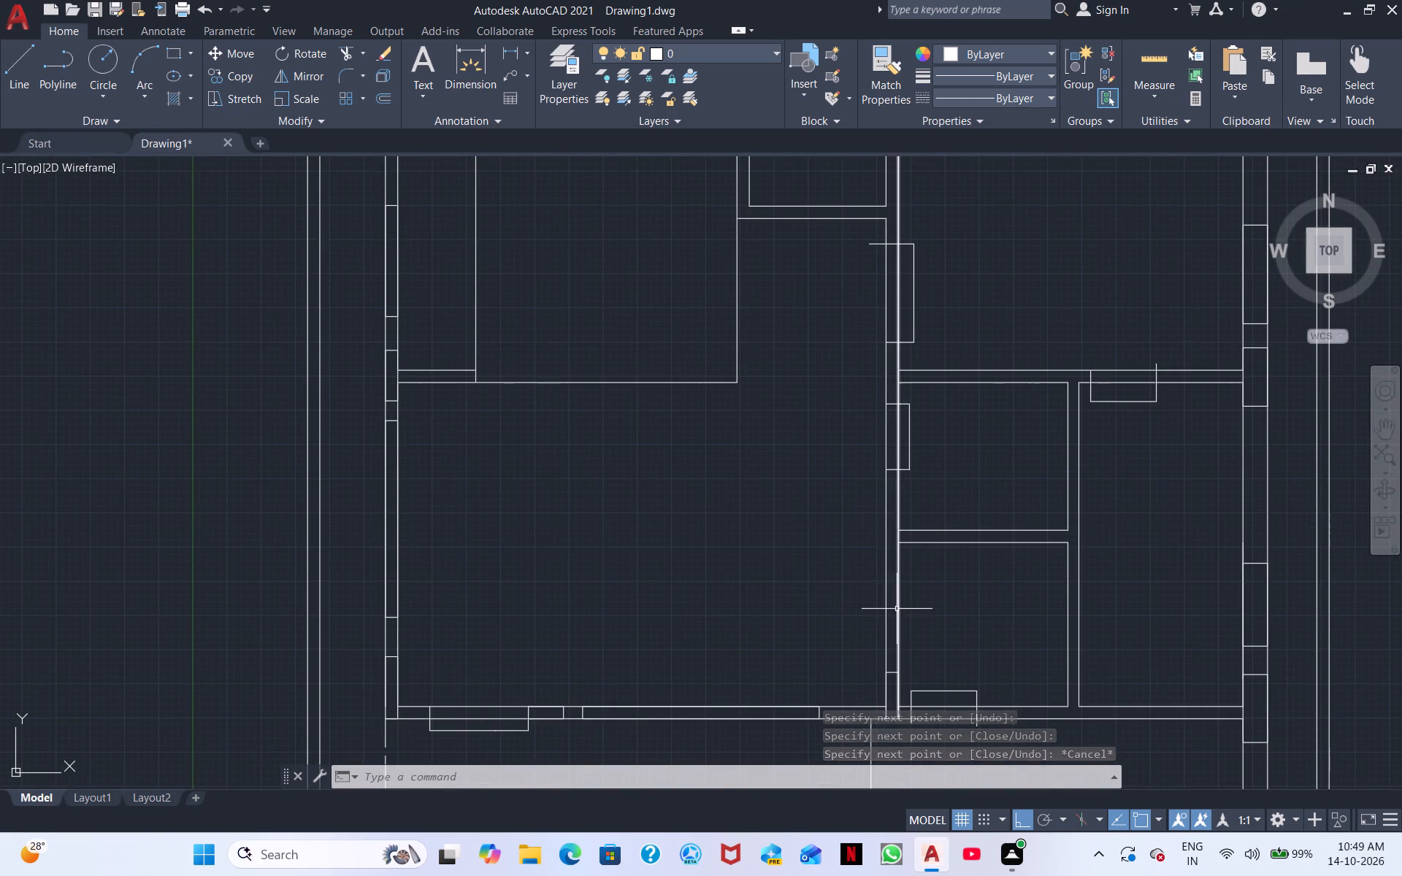
middle_drag(897, 609, 935, 507)
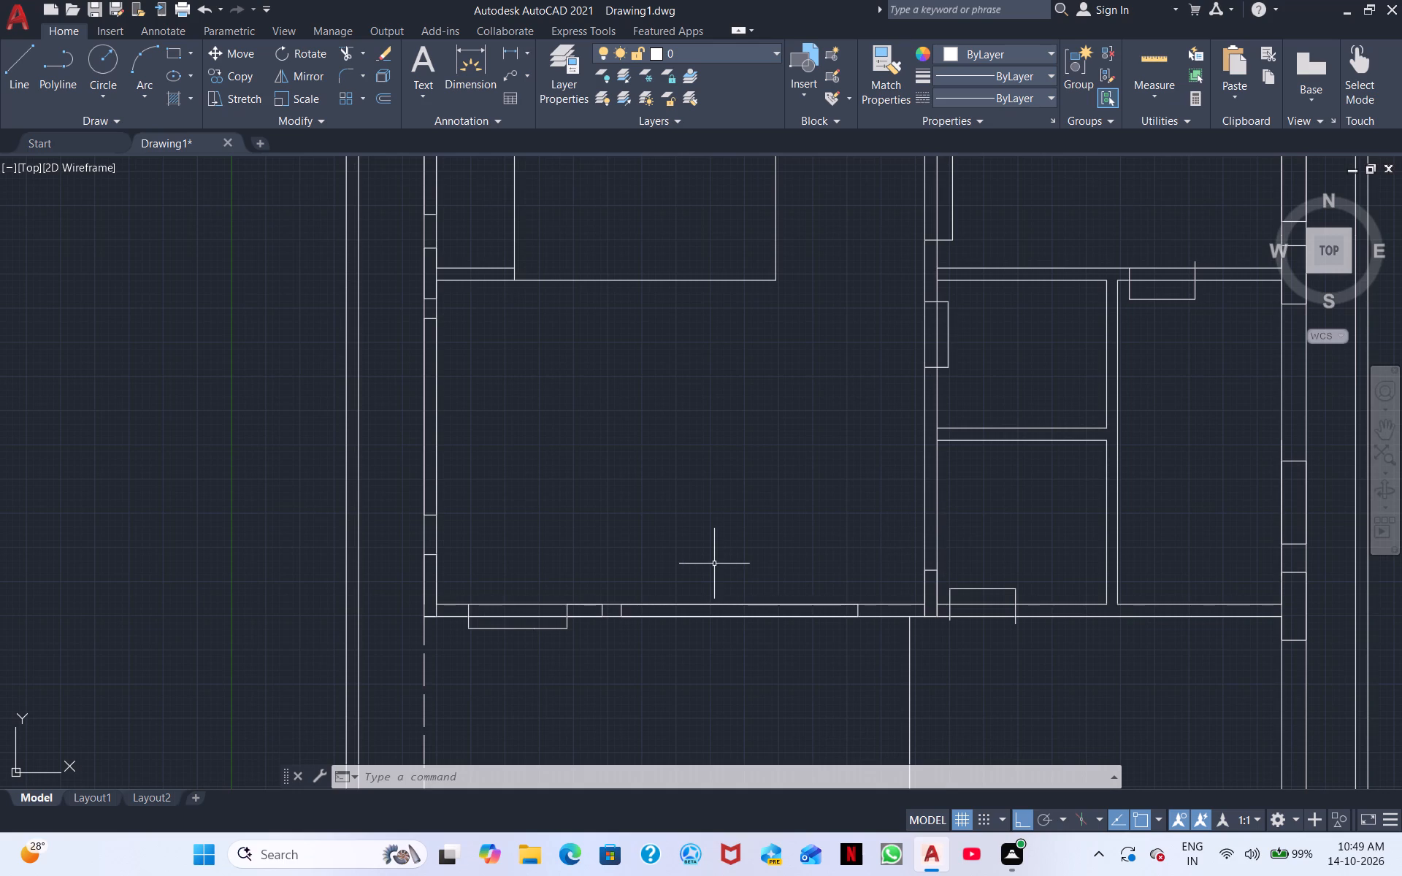
middle_drag(644, 487, 602, 842)
middle_drag(691, 575, 674, 641)
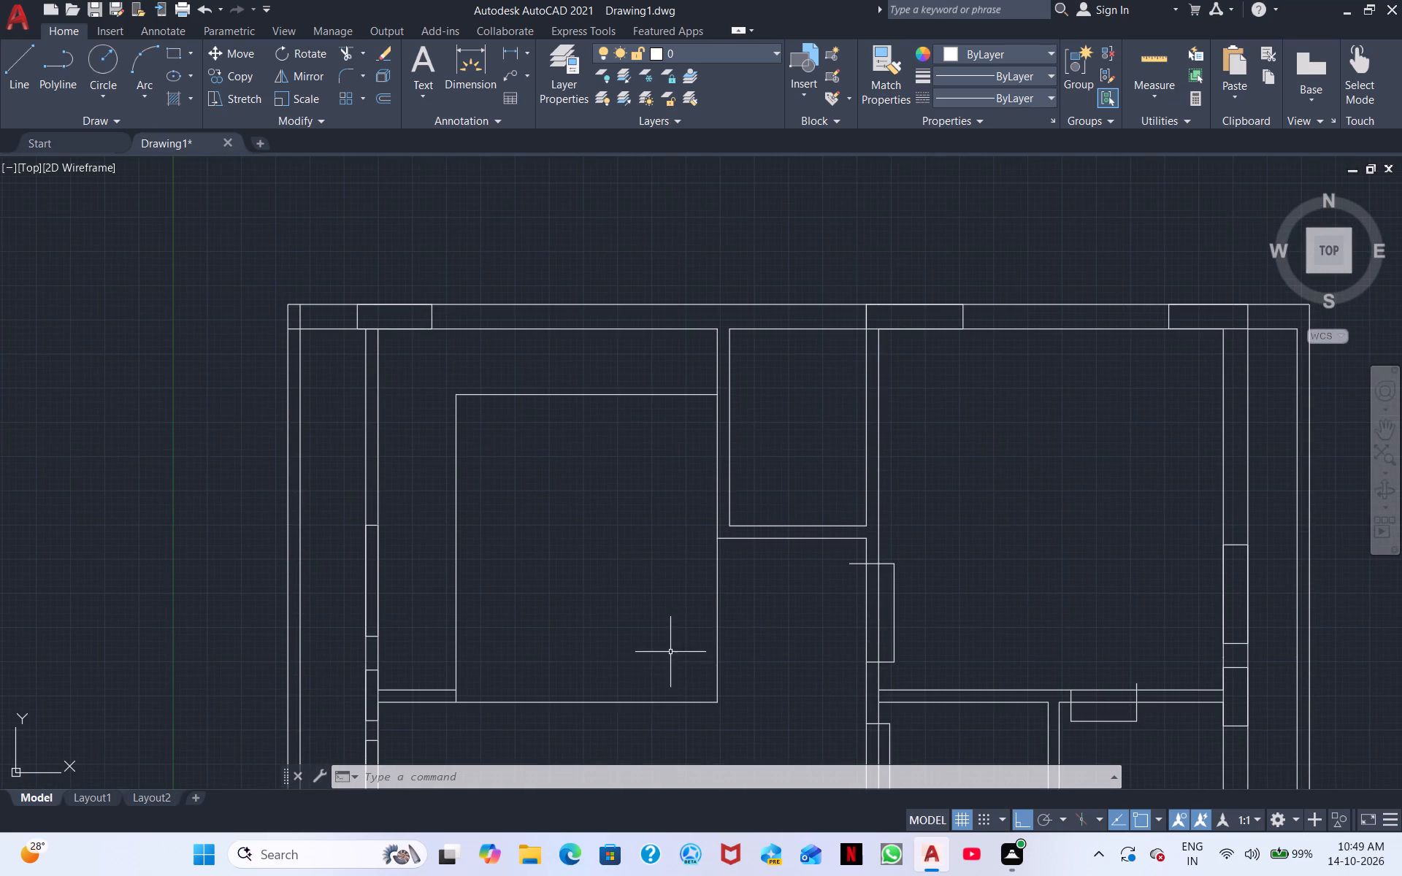
click(1, 64)
click(15, 63)
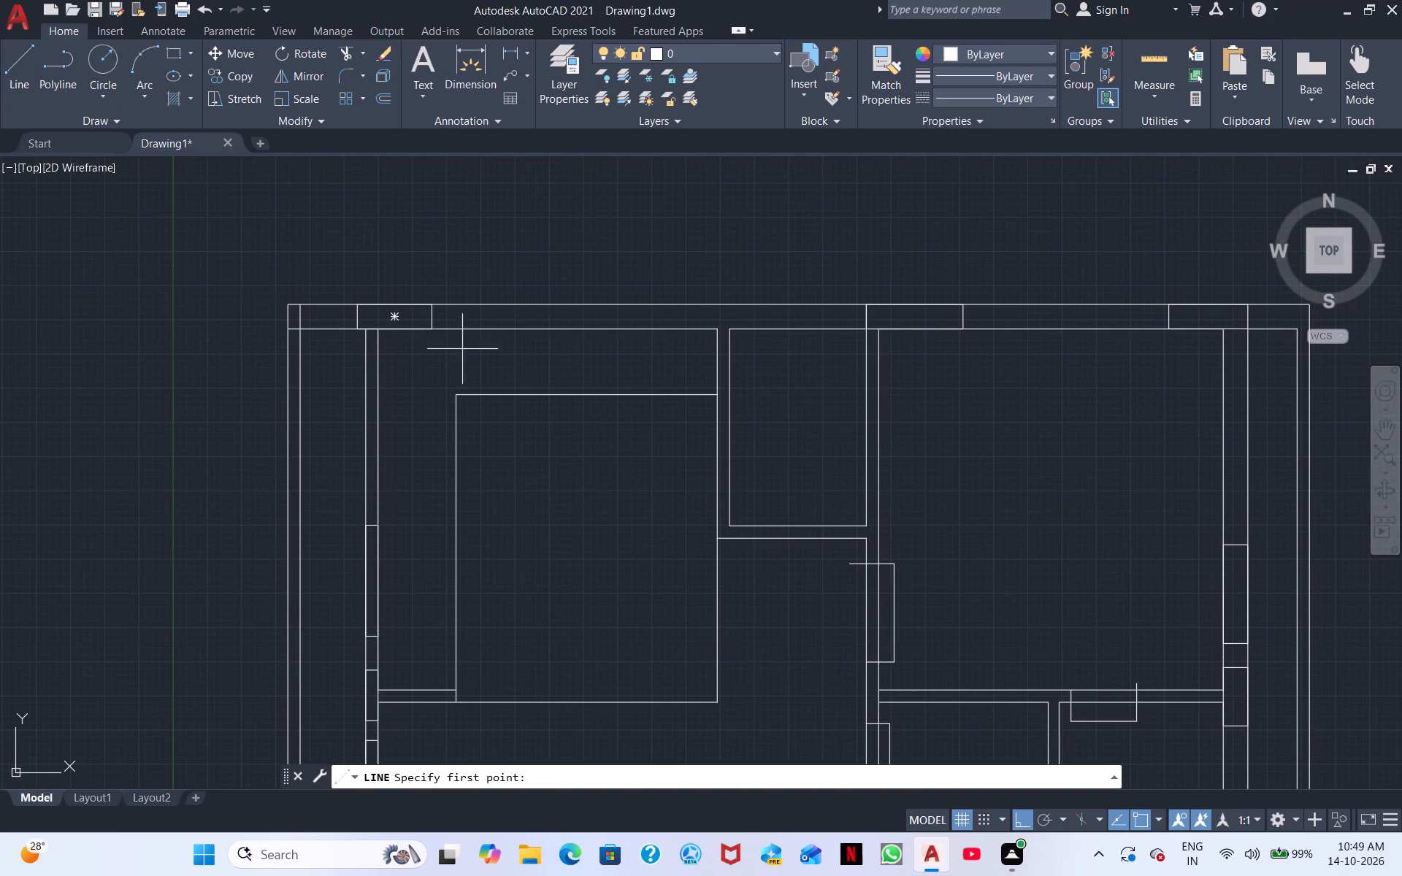
scroll(752, 473, up, 1)
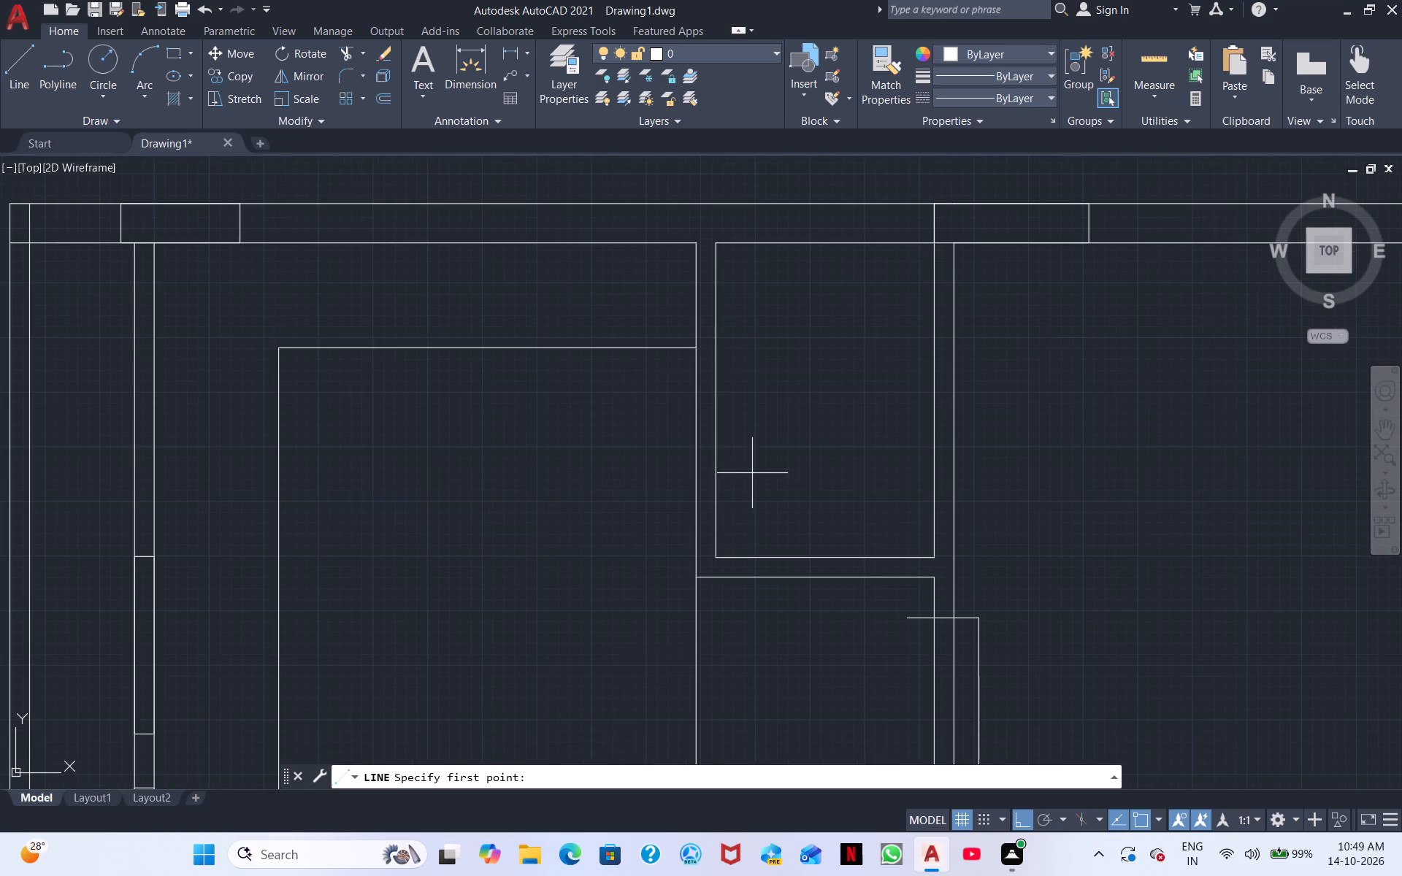
click(694, 515)
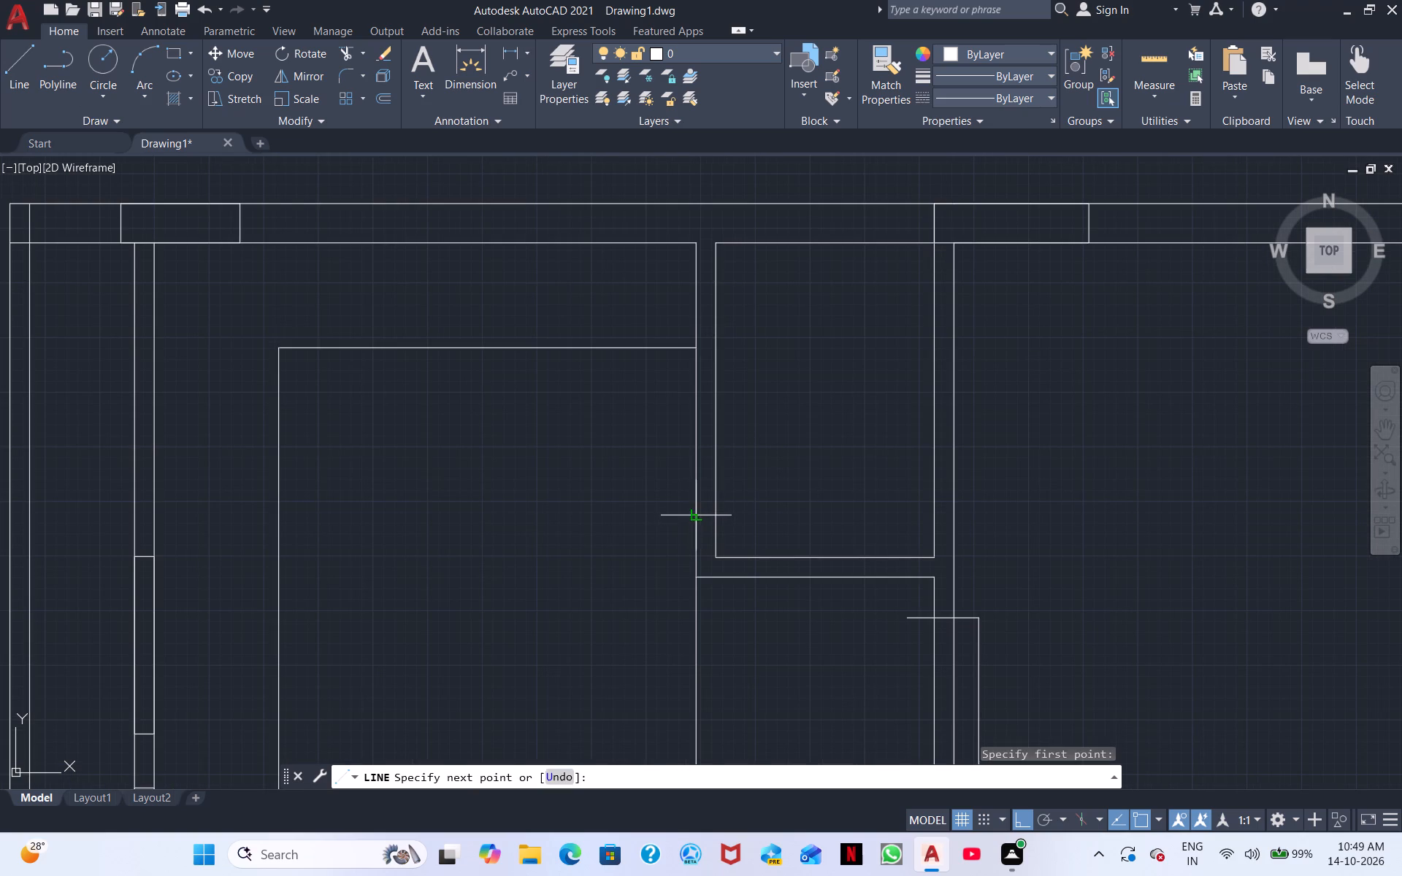
click(716, 516)
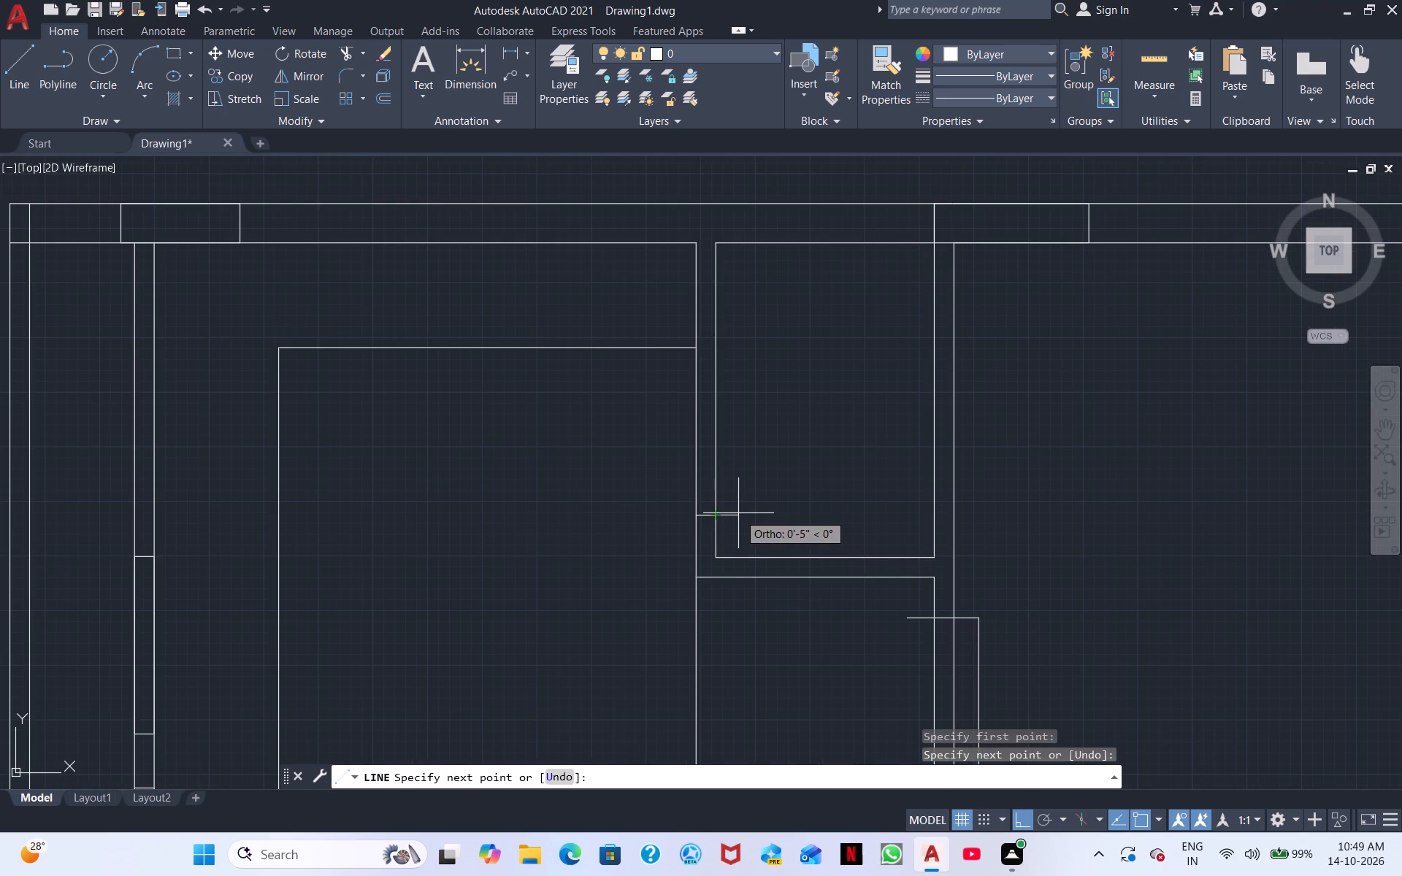
click(738, 513)
text(2')
key(Return)
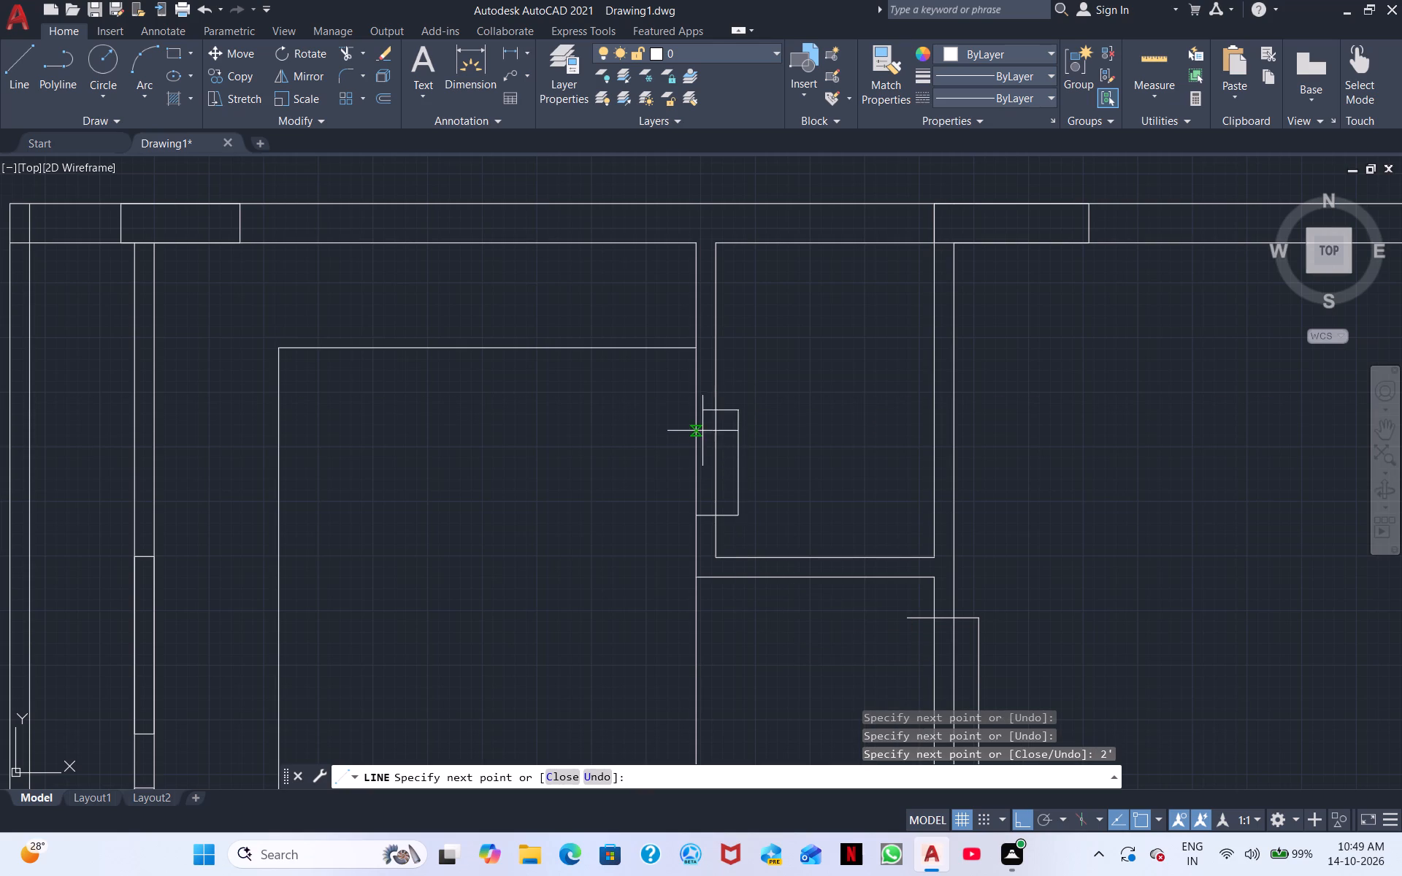
click(714, 409)
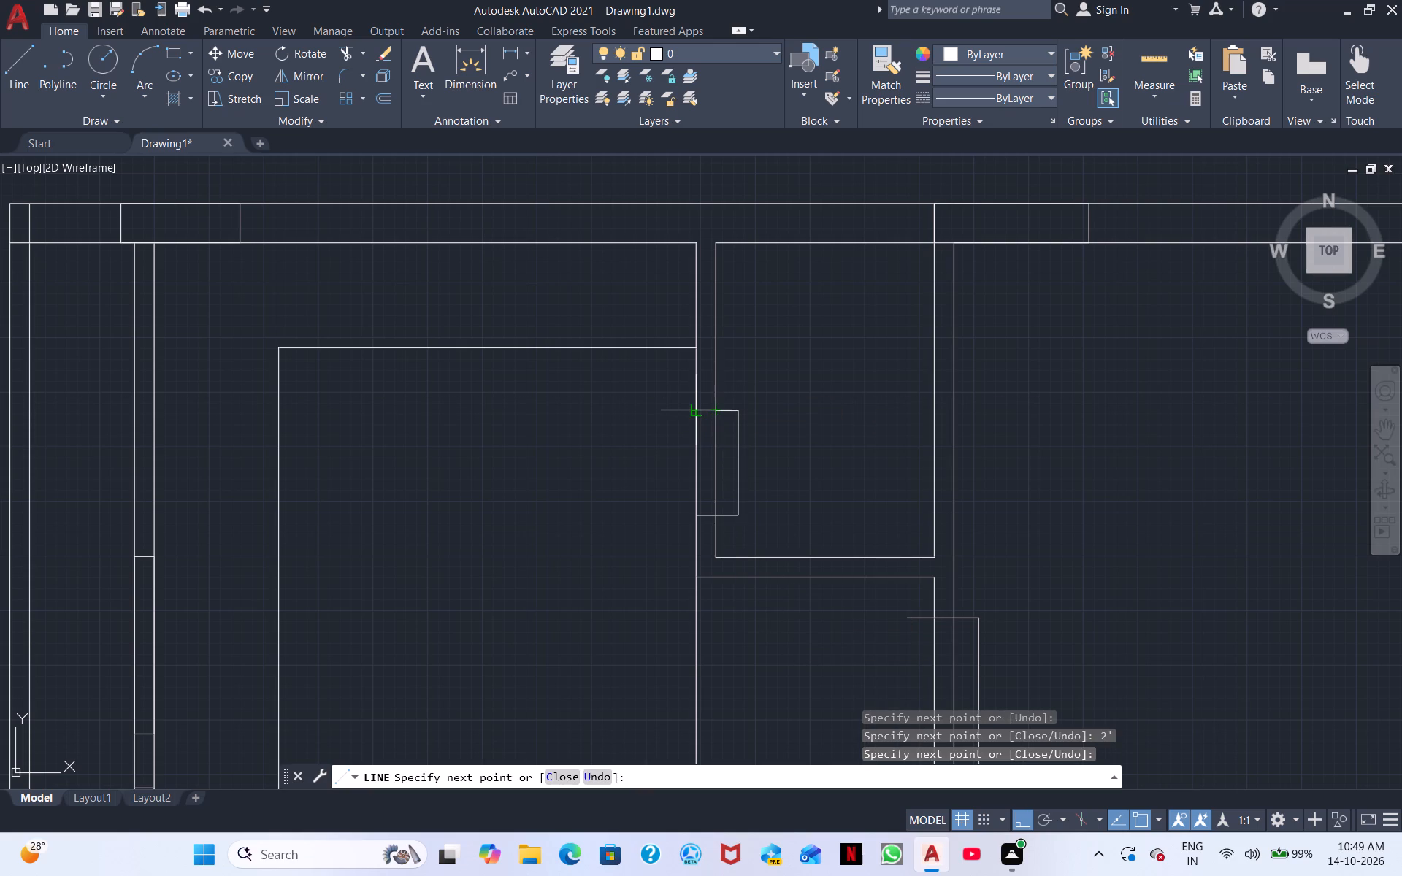
click(691, 413)
key(Escape)
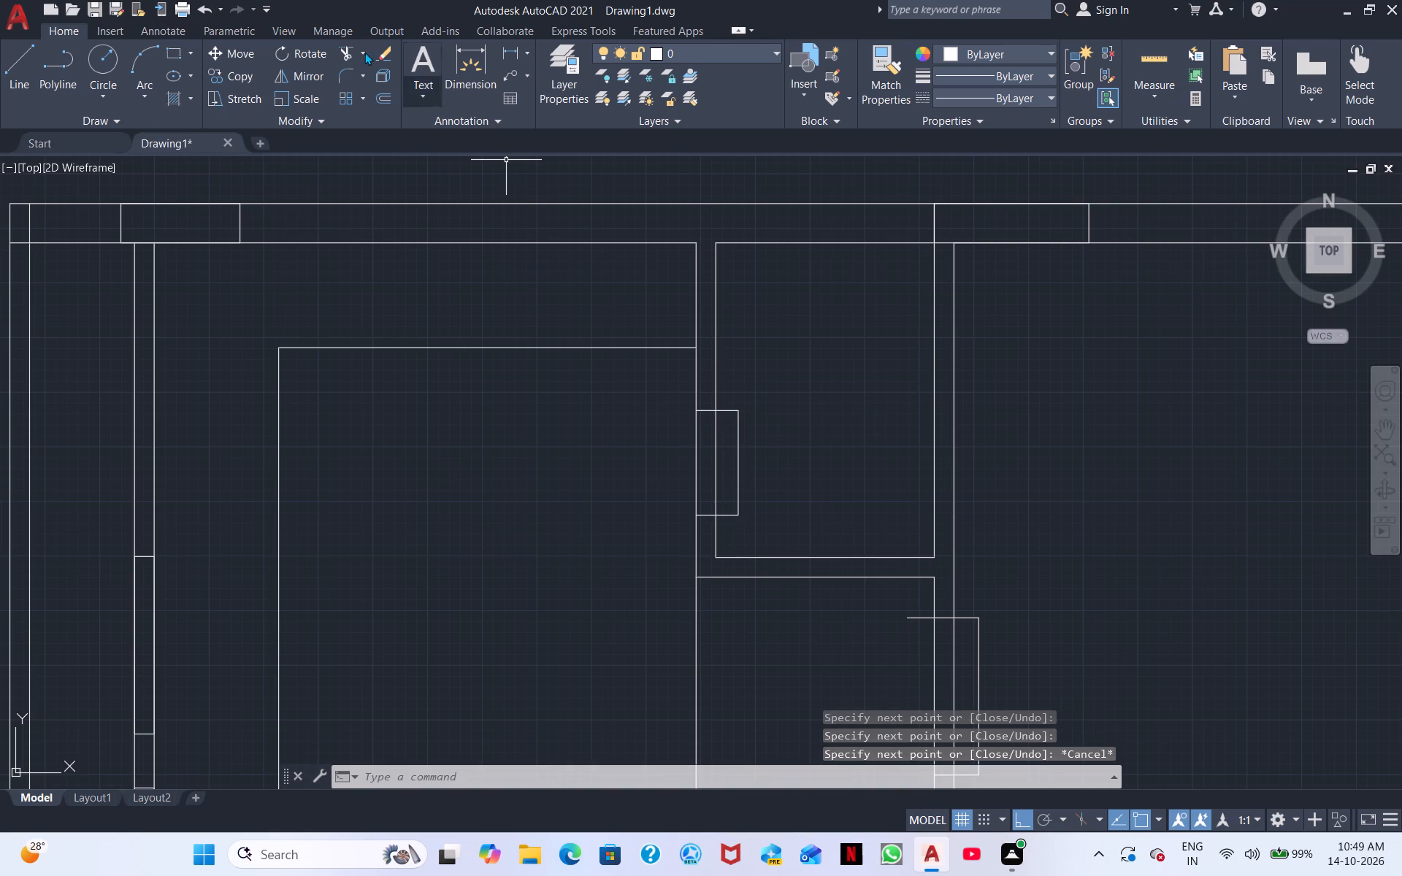
Trim the east wall face within the small north-central room's 2' opening and remove the outline projecting into that room.
click(340, 49)
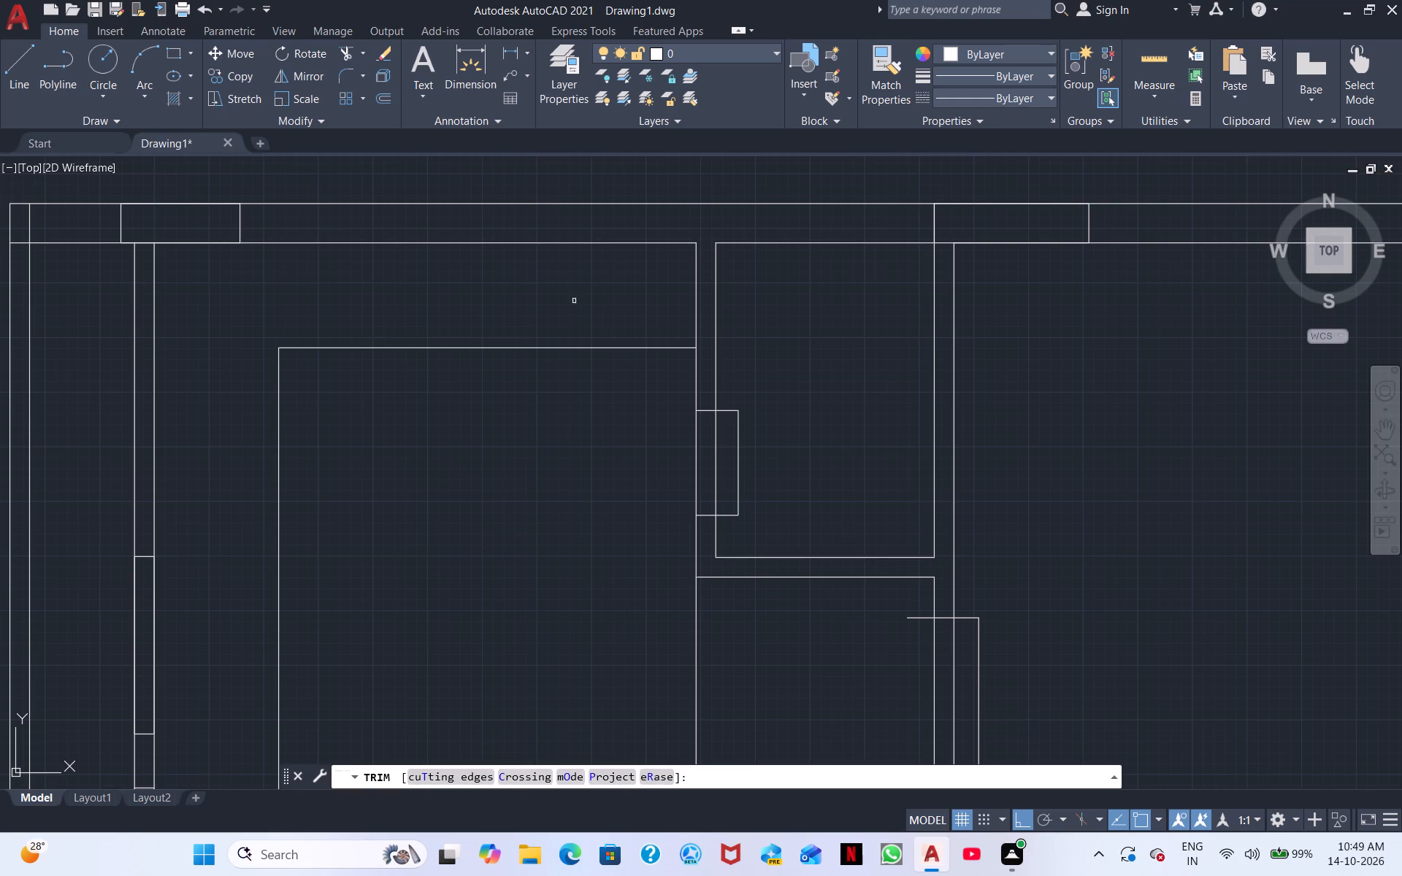
click(716, 446)
click(726, 412)
drag(732, 408, 736, 445)
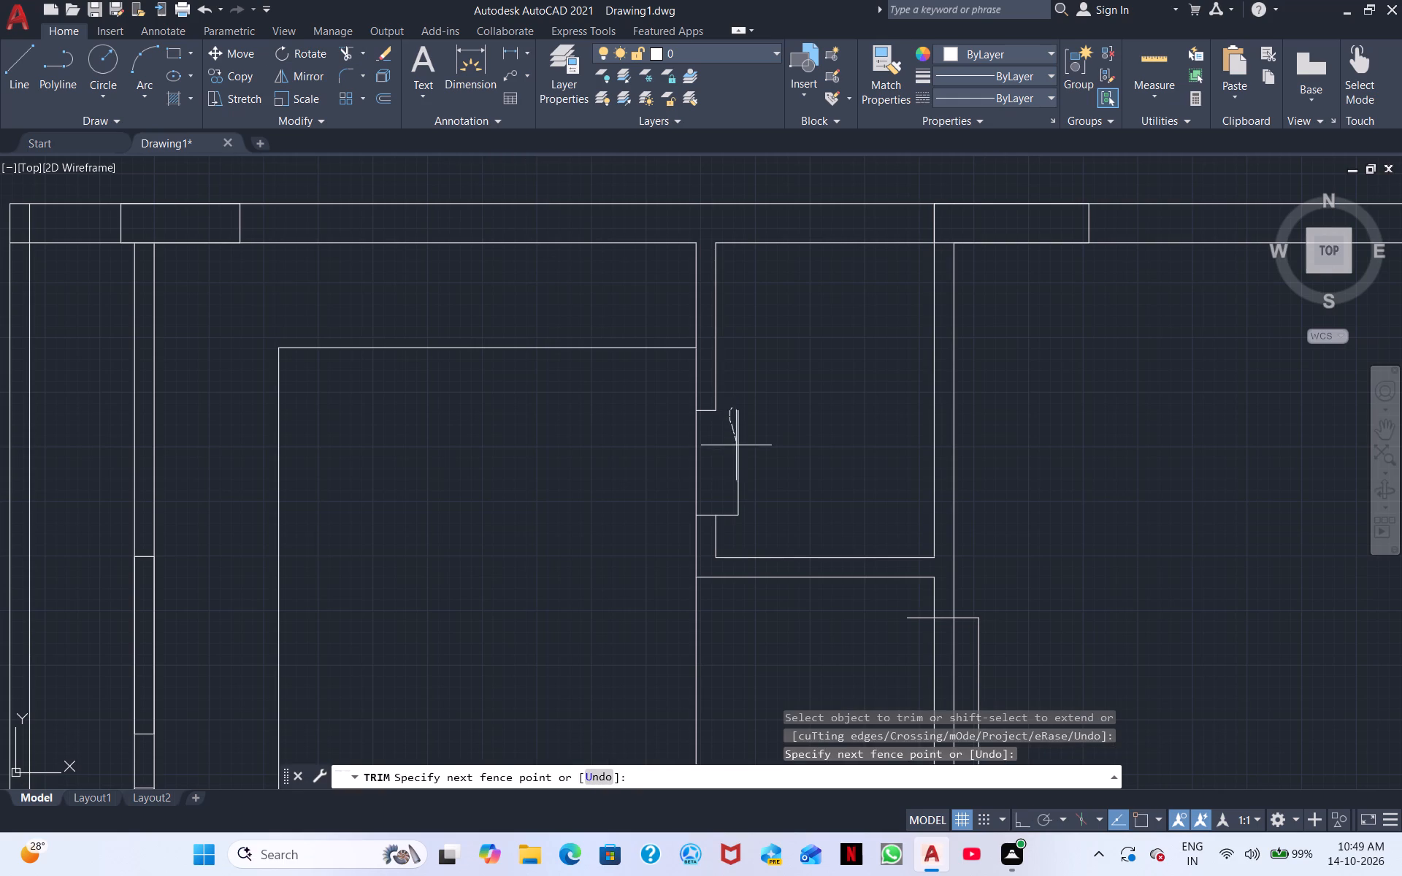
drag(736, 445, 753, 446)
click(728, 515)
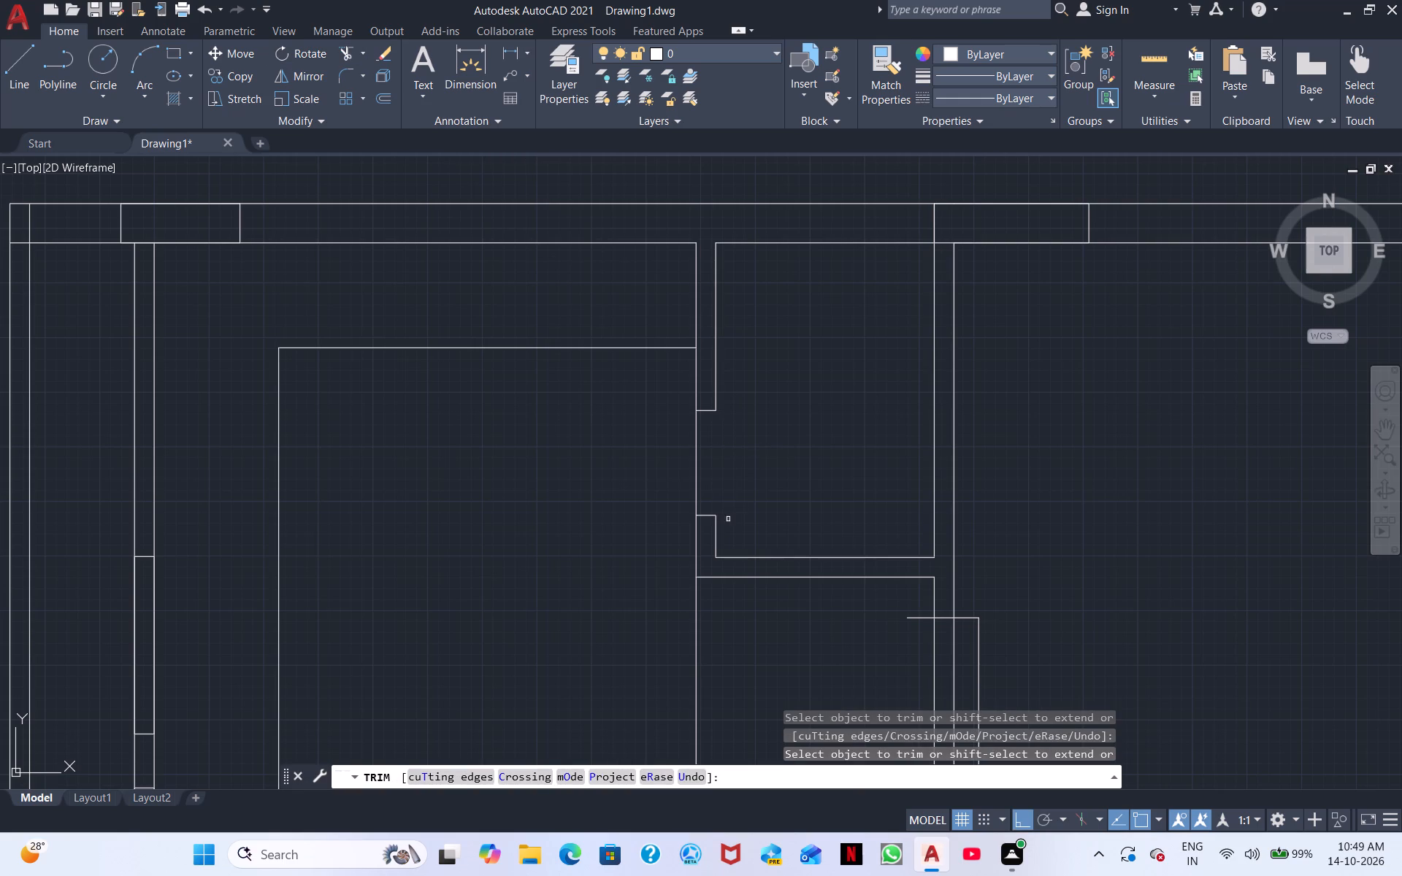
Trim the central wall's east face within the northeast room's 3' opening and remove the outline projecting on both sides of the wall.
middle_drag(748, 499, 605, 158)
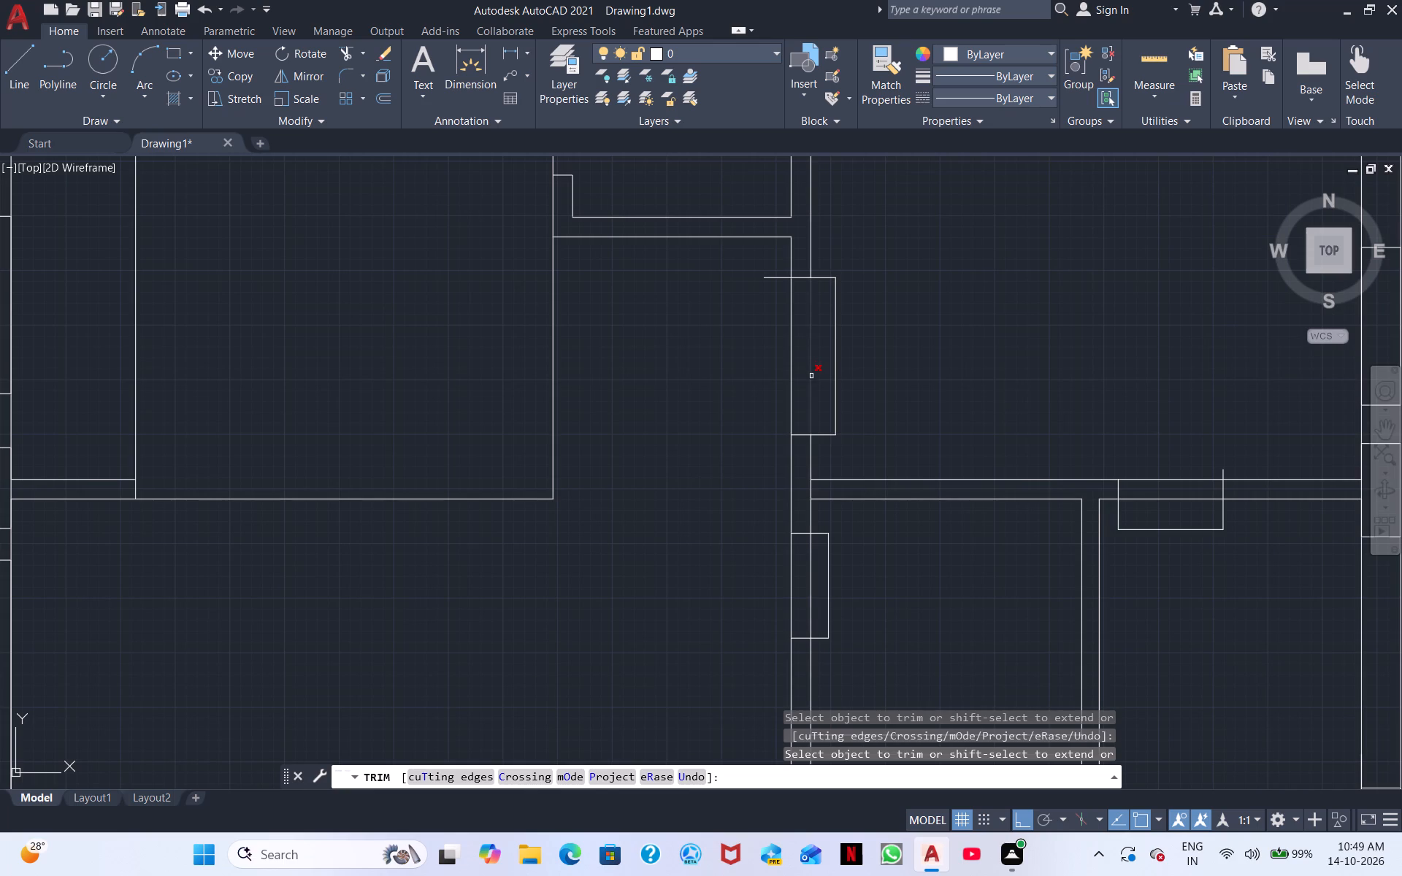
click(810, 377)
click(778, 276)
drag(830, 277, 845, 361)
click(836, 367)
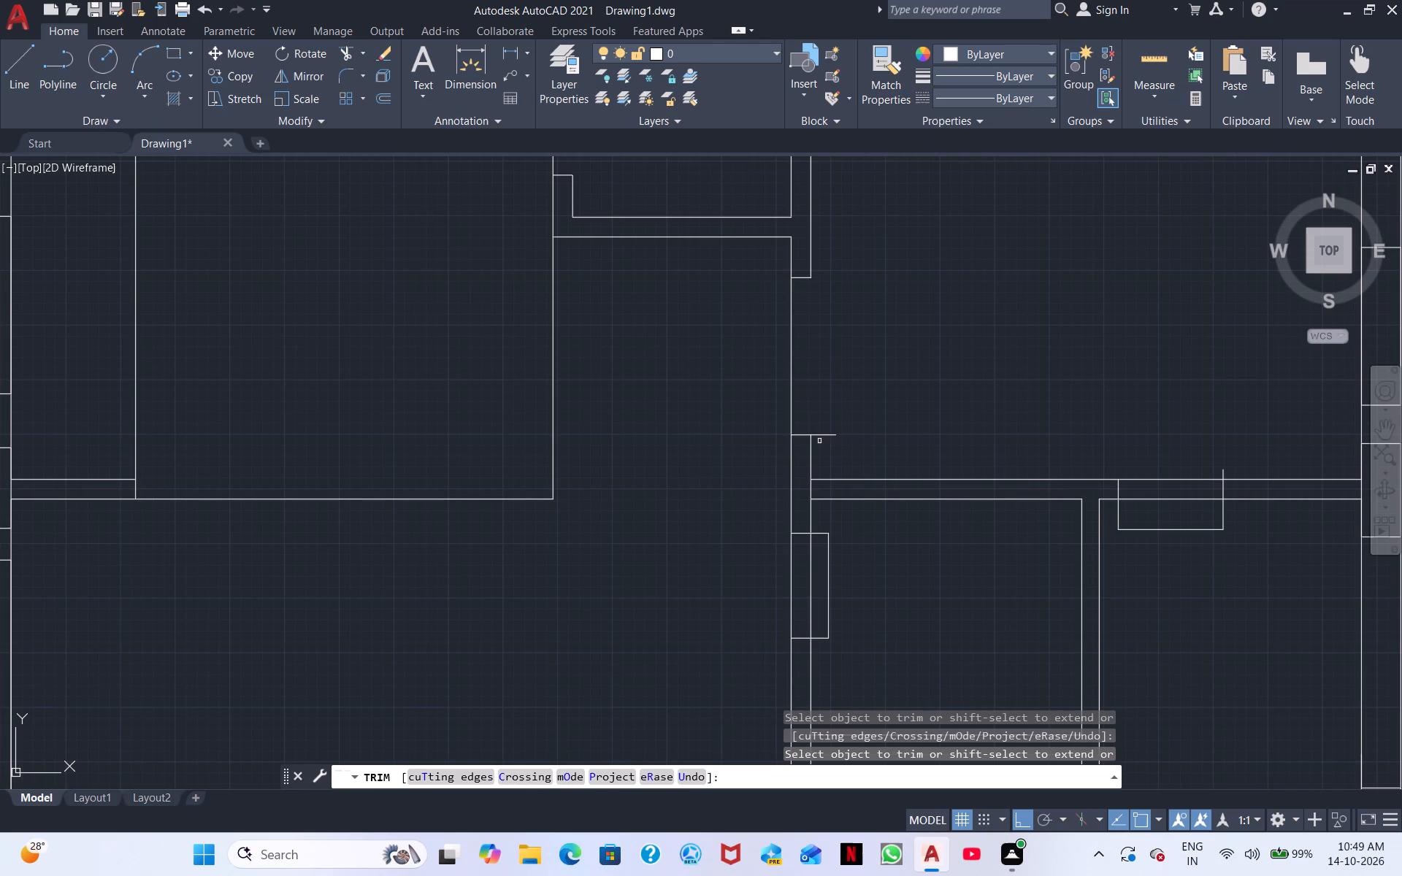
click(824, 434)
Trim the south wall face within the opening in the northeast room's south wall and remove the outline projecting beyond both wall faces.
middle_drag(961, 403, 717, 256)
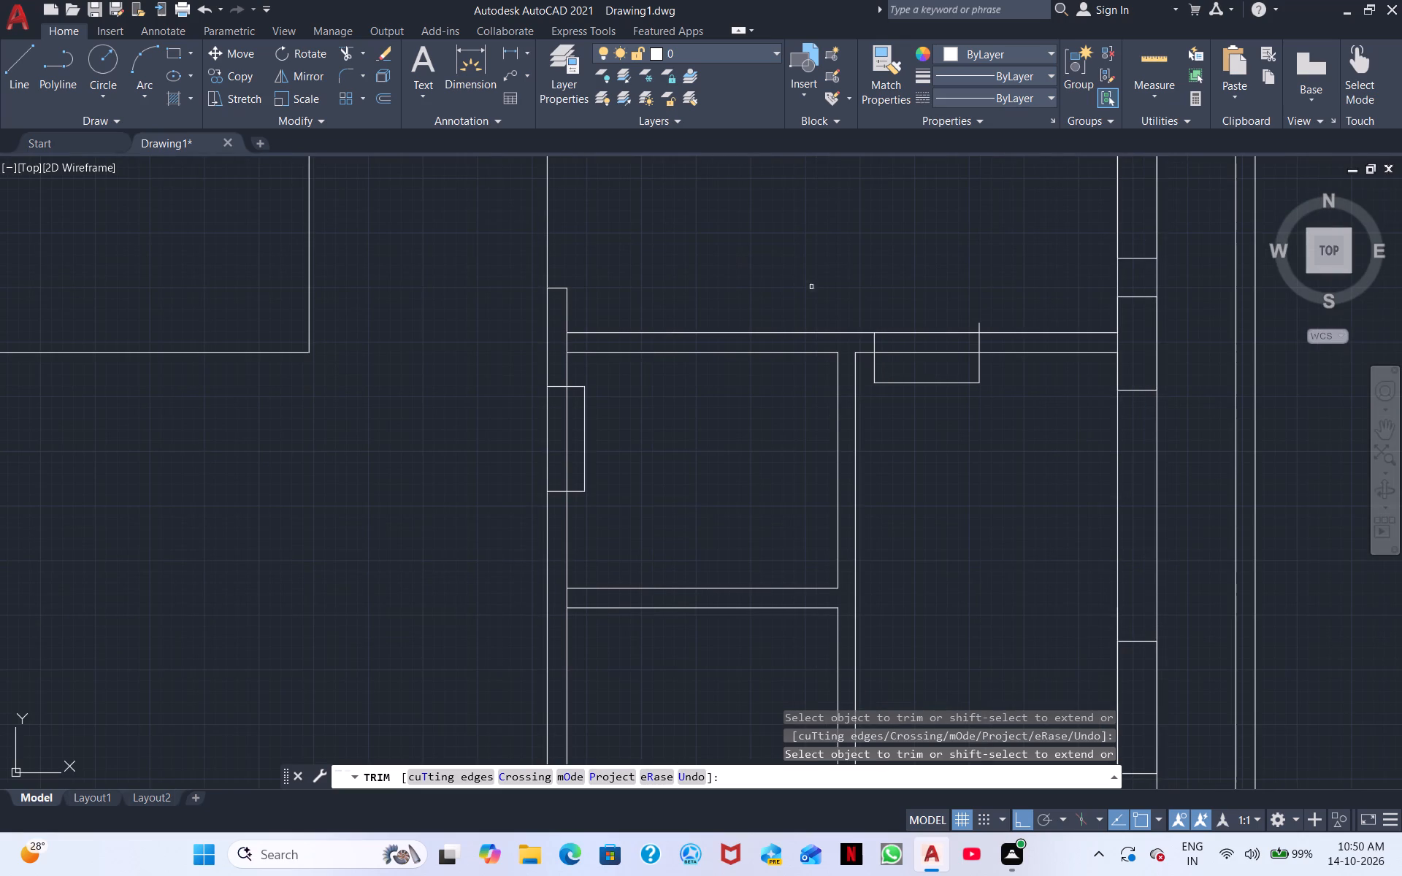
click(978, 326)
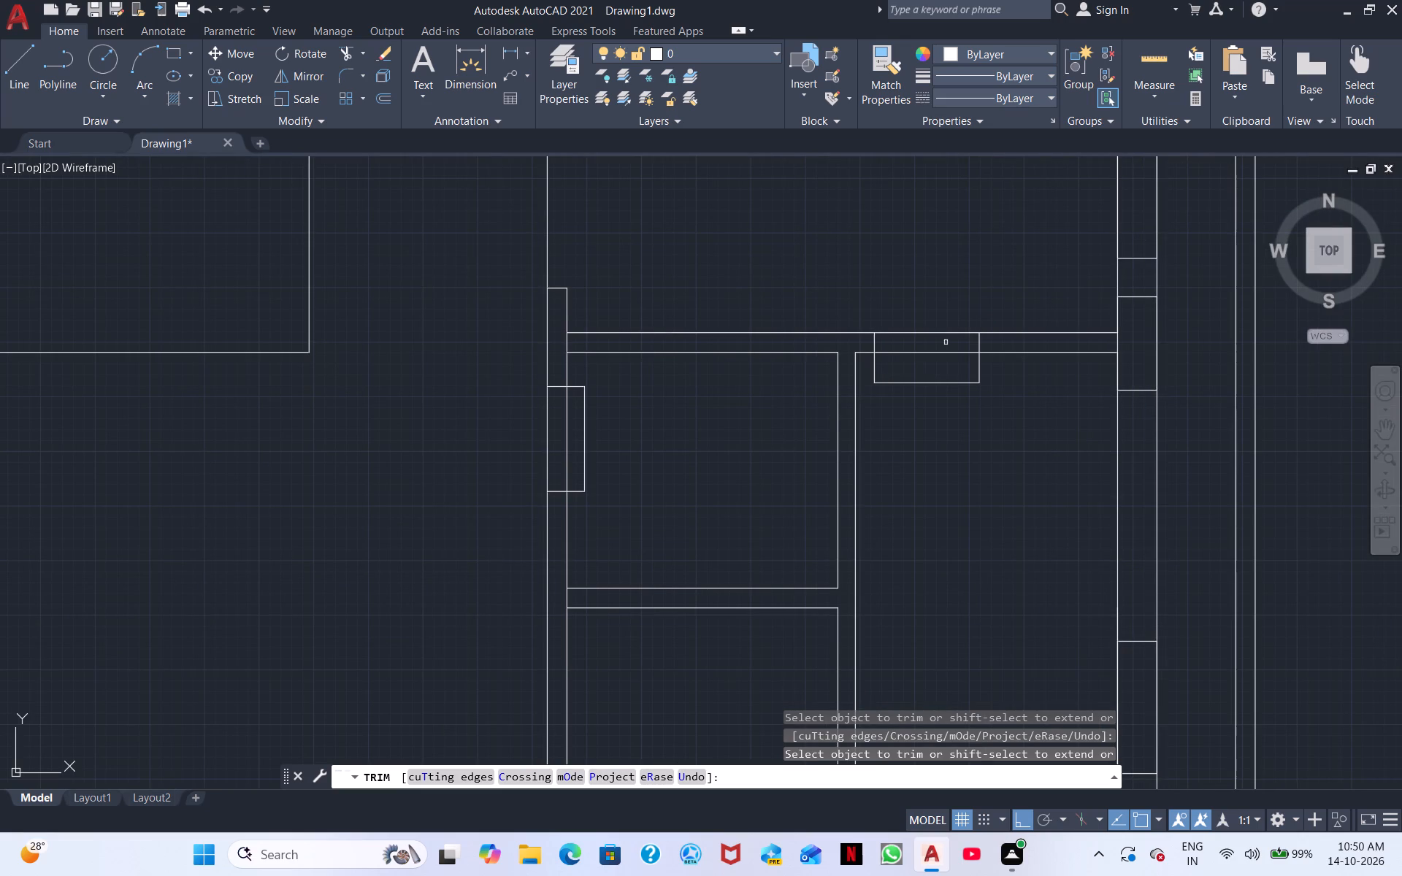
click(933, 353)
click(890, 385)
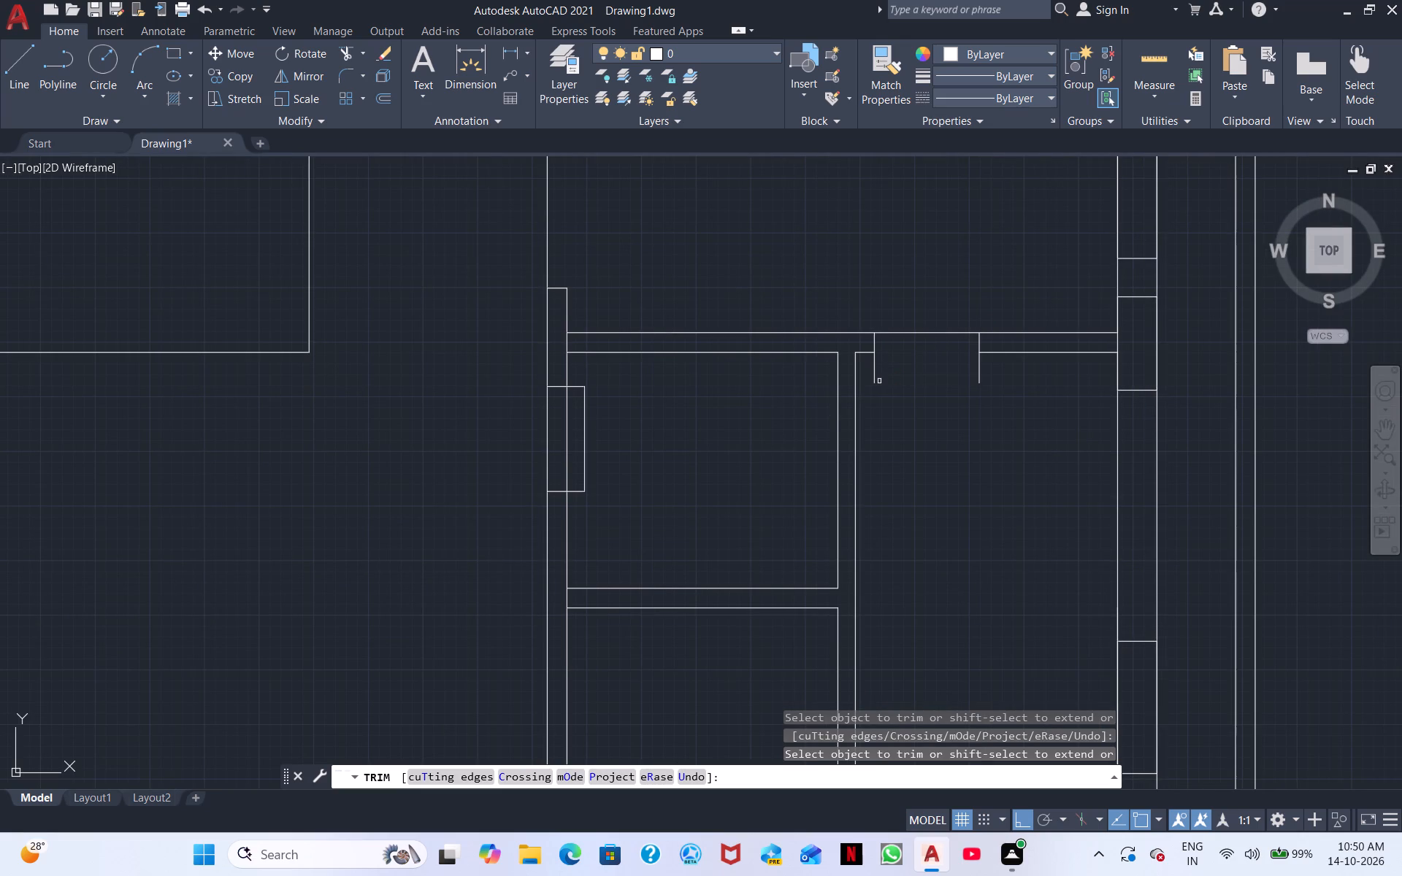
click(872, 374)
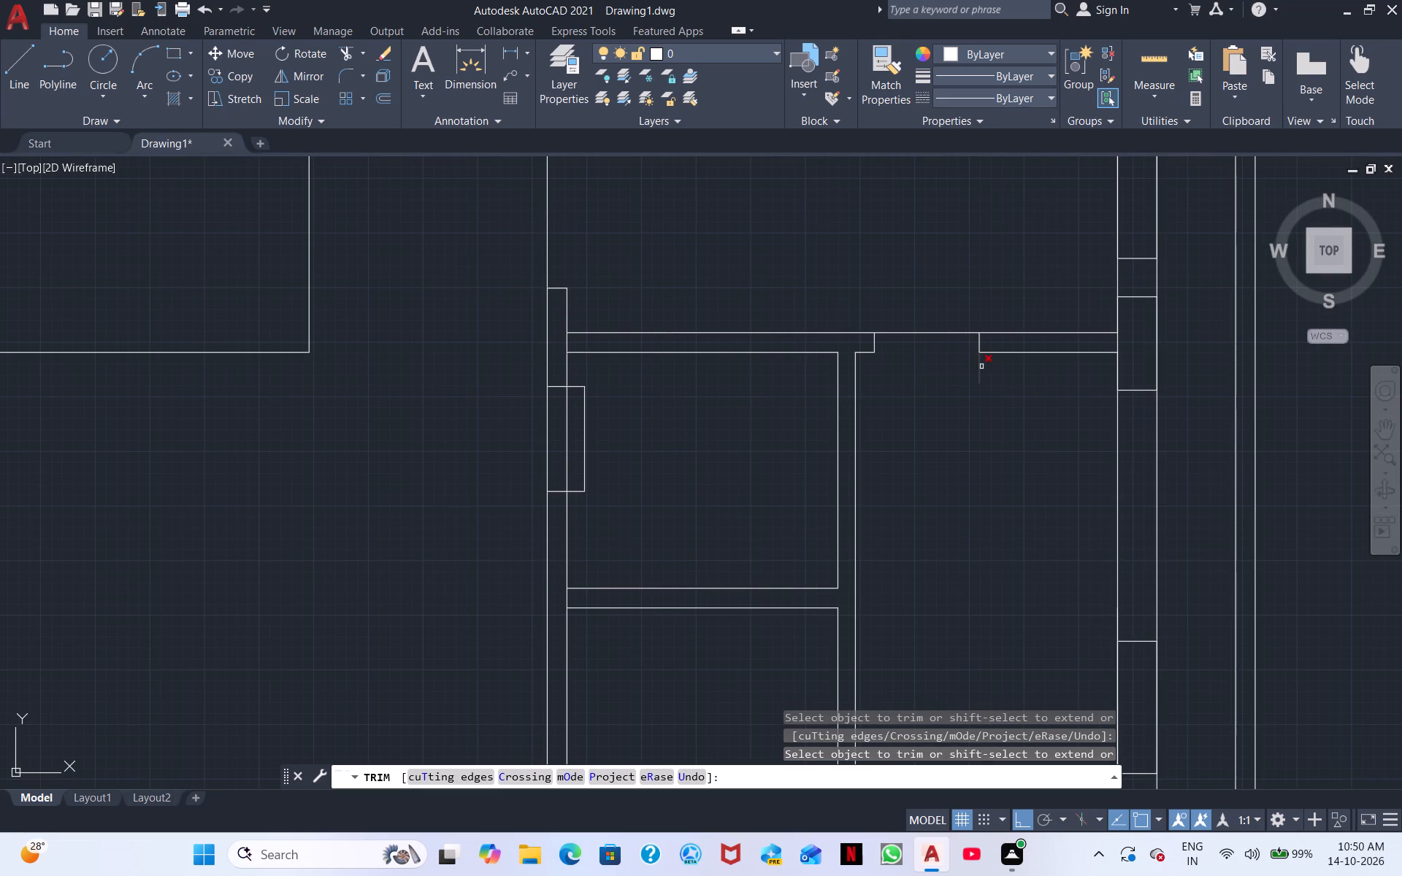
click(981, 366)
Trim the central wall's east face within the northern small room's 2' opening and remove the outline projecting into that room.
middle_drag(448, 448, 426, 341)
scroll(426, 341, down, 1)
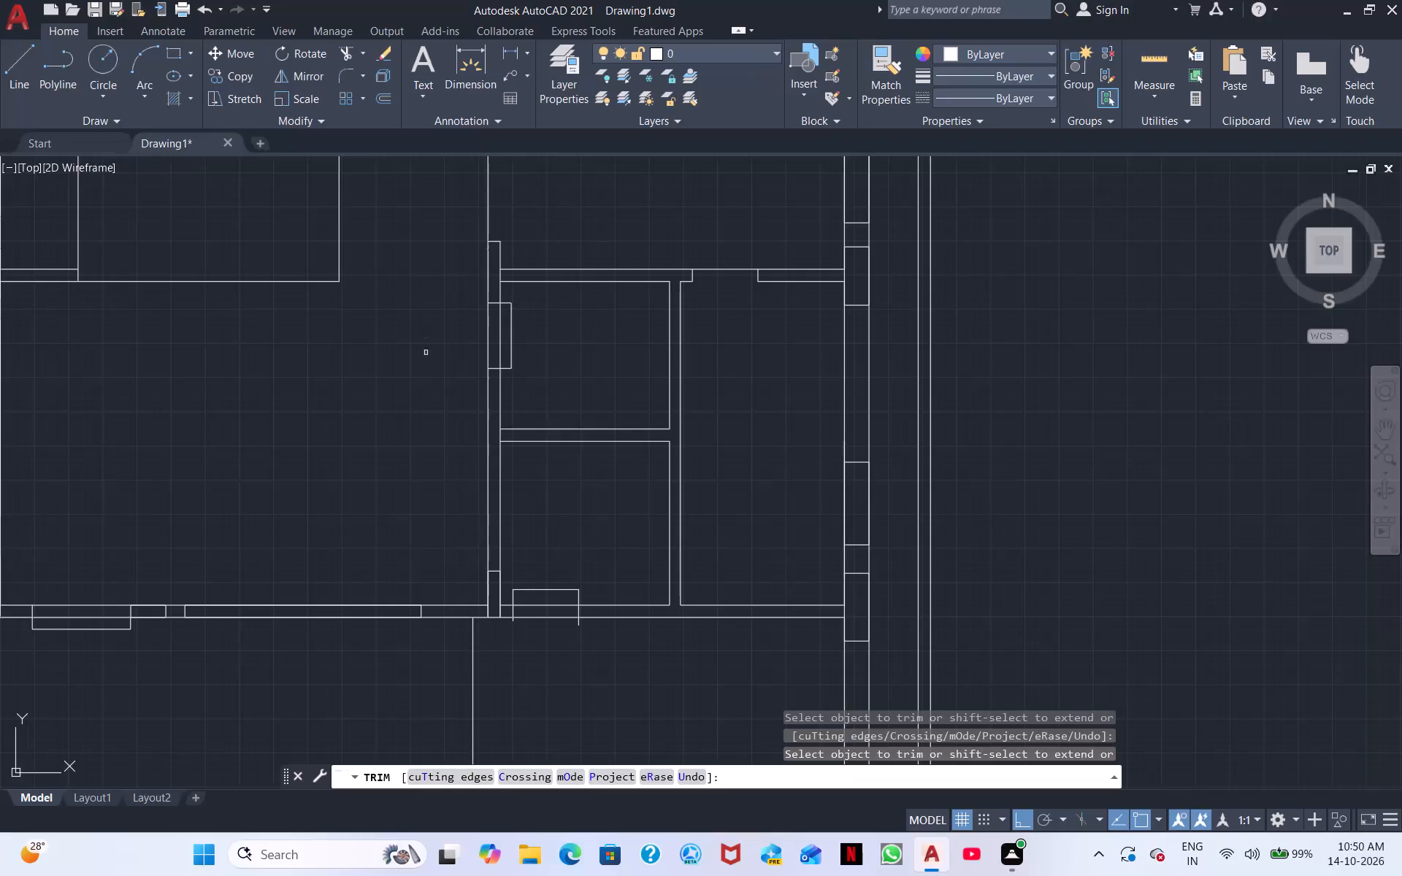
scroll(428, 369, up, 1)
middle_drag(428, 343, 418, 424)
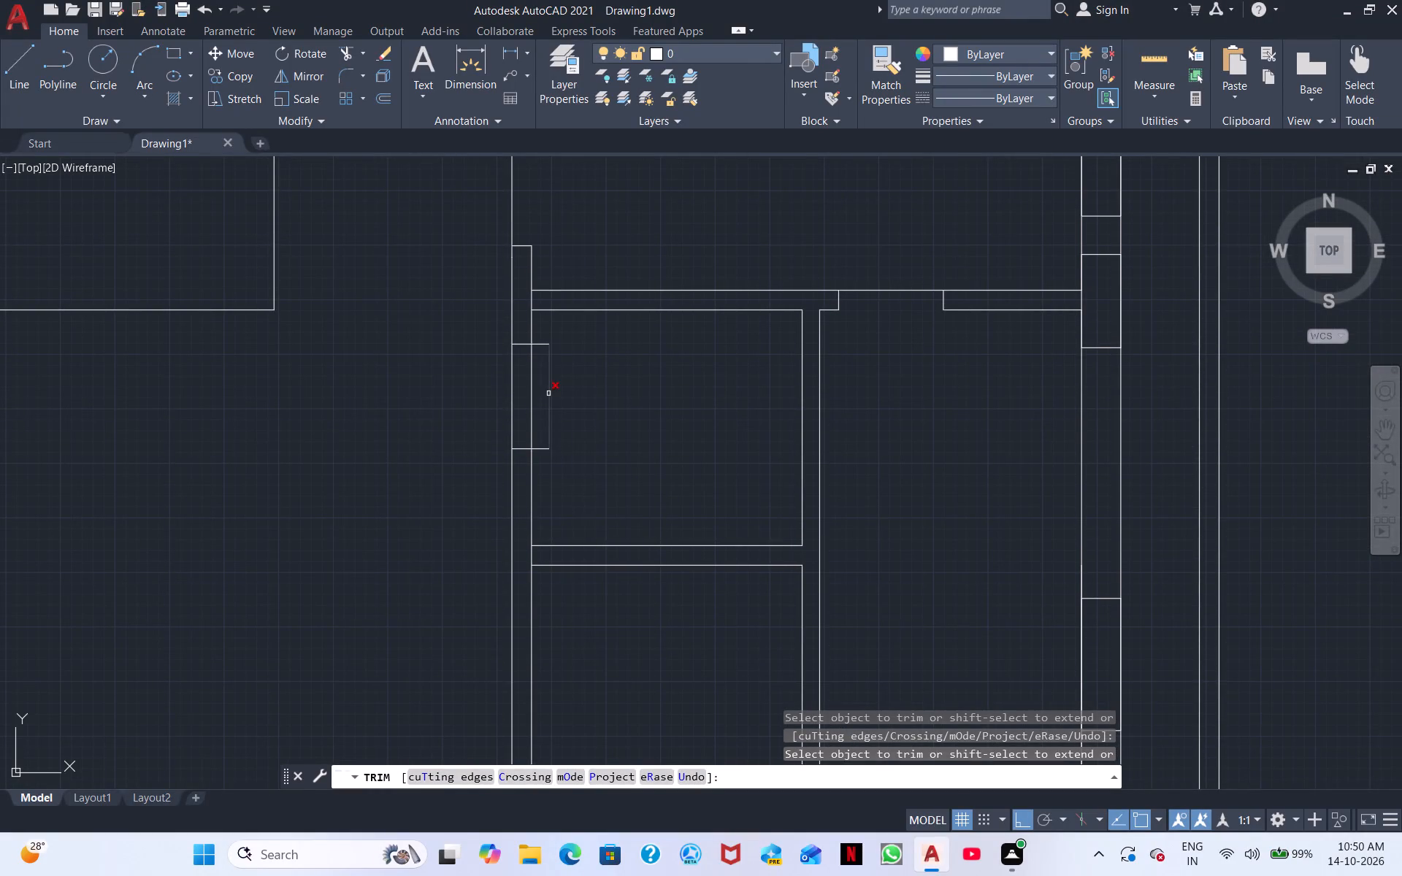
click(548, 393)
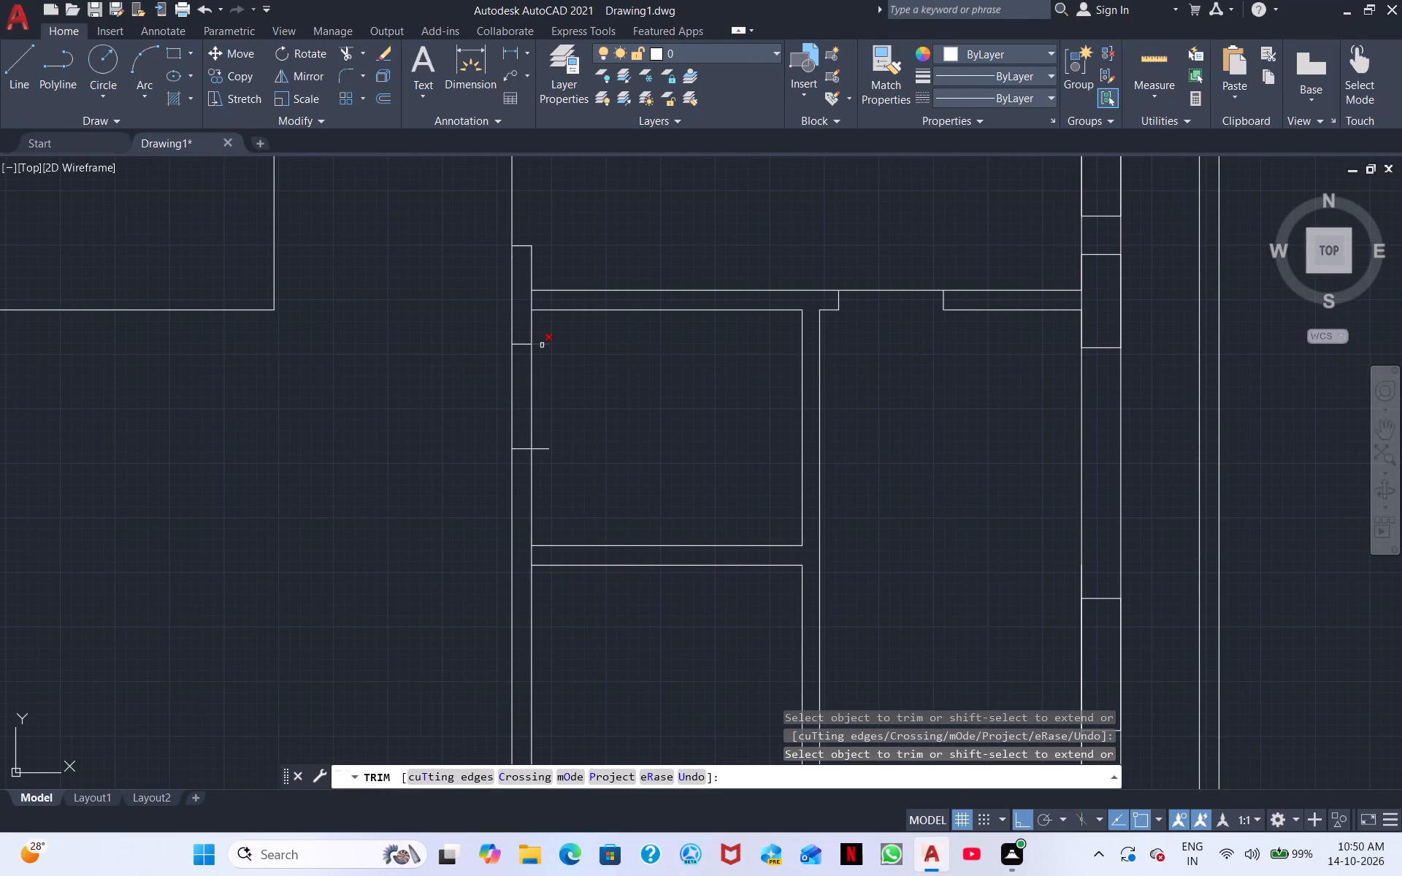
click(542, 345)
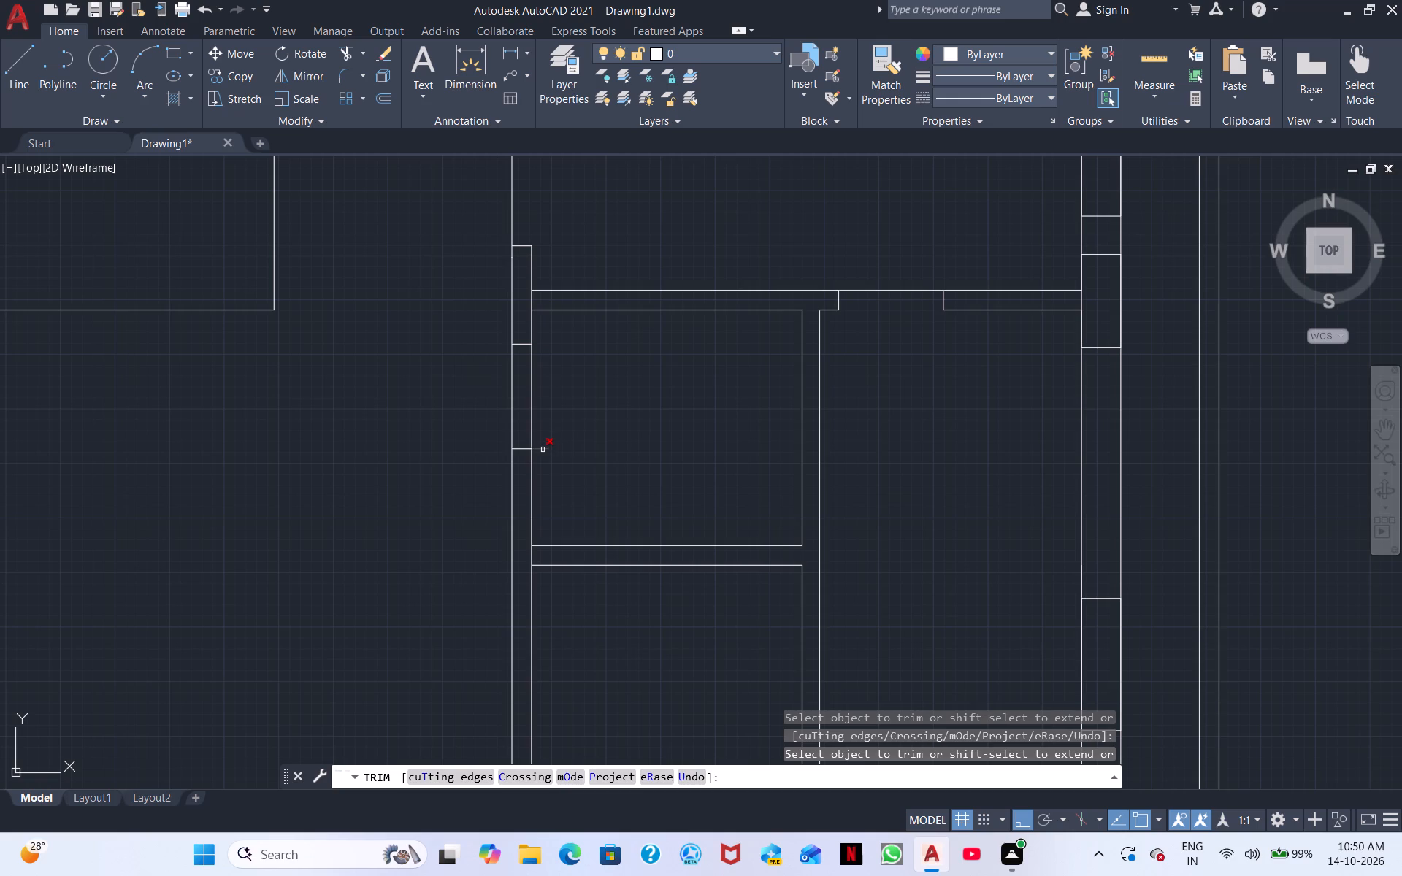
double_click(543, 450)
click(531, 405)
Trim the north wall face within the opening in the southern small room's south wall and remove the outline projecting beyond both faces.
scroll(544, 427, down, 2)
middle_drag(570, 434, 527, 362)
scroll(536, 504, up, 2)
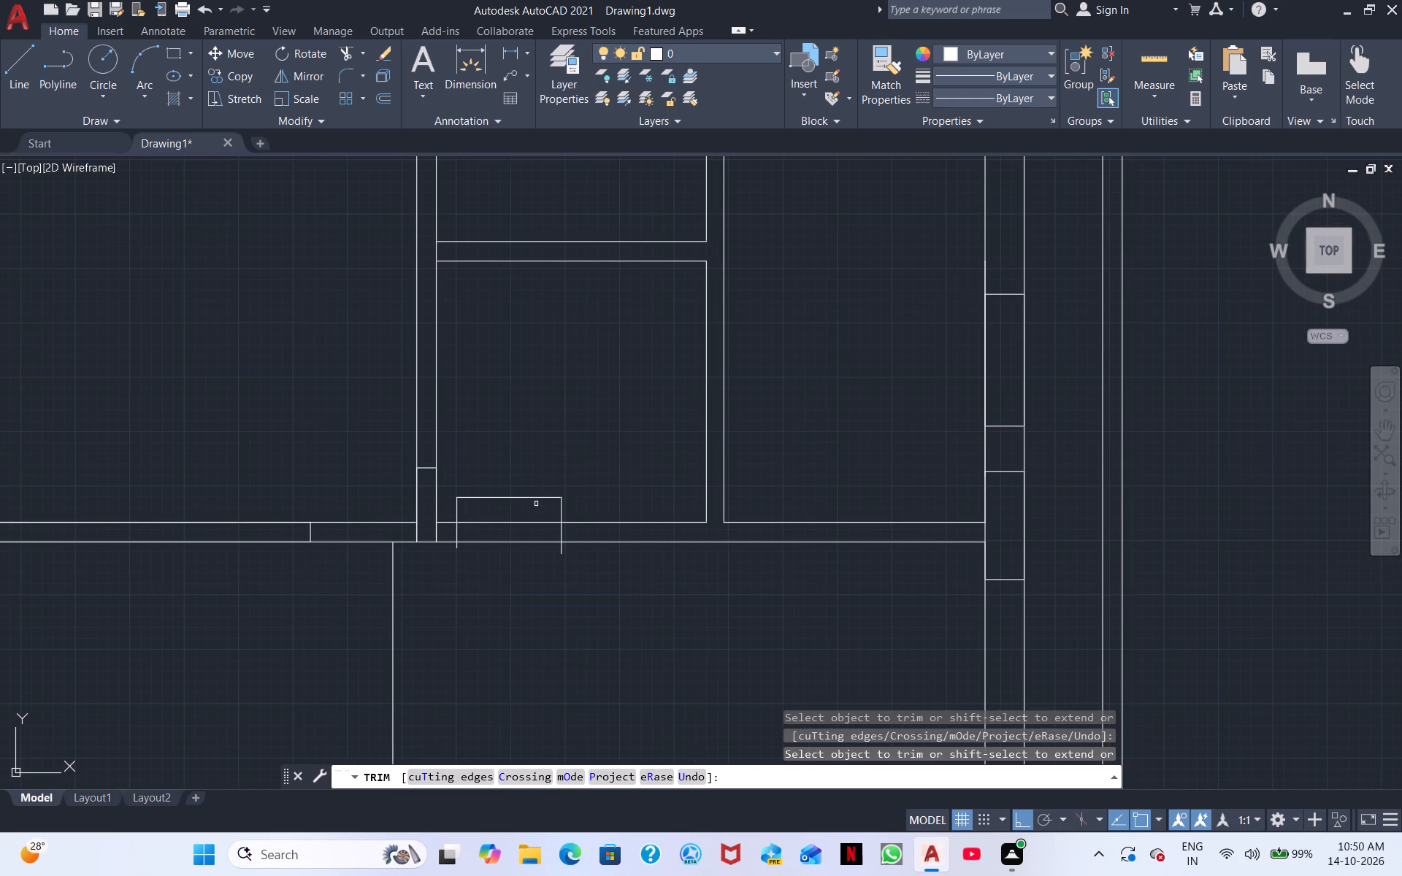
click(532, 521)
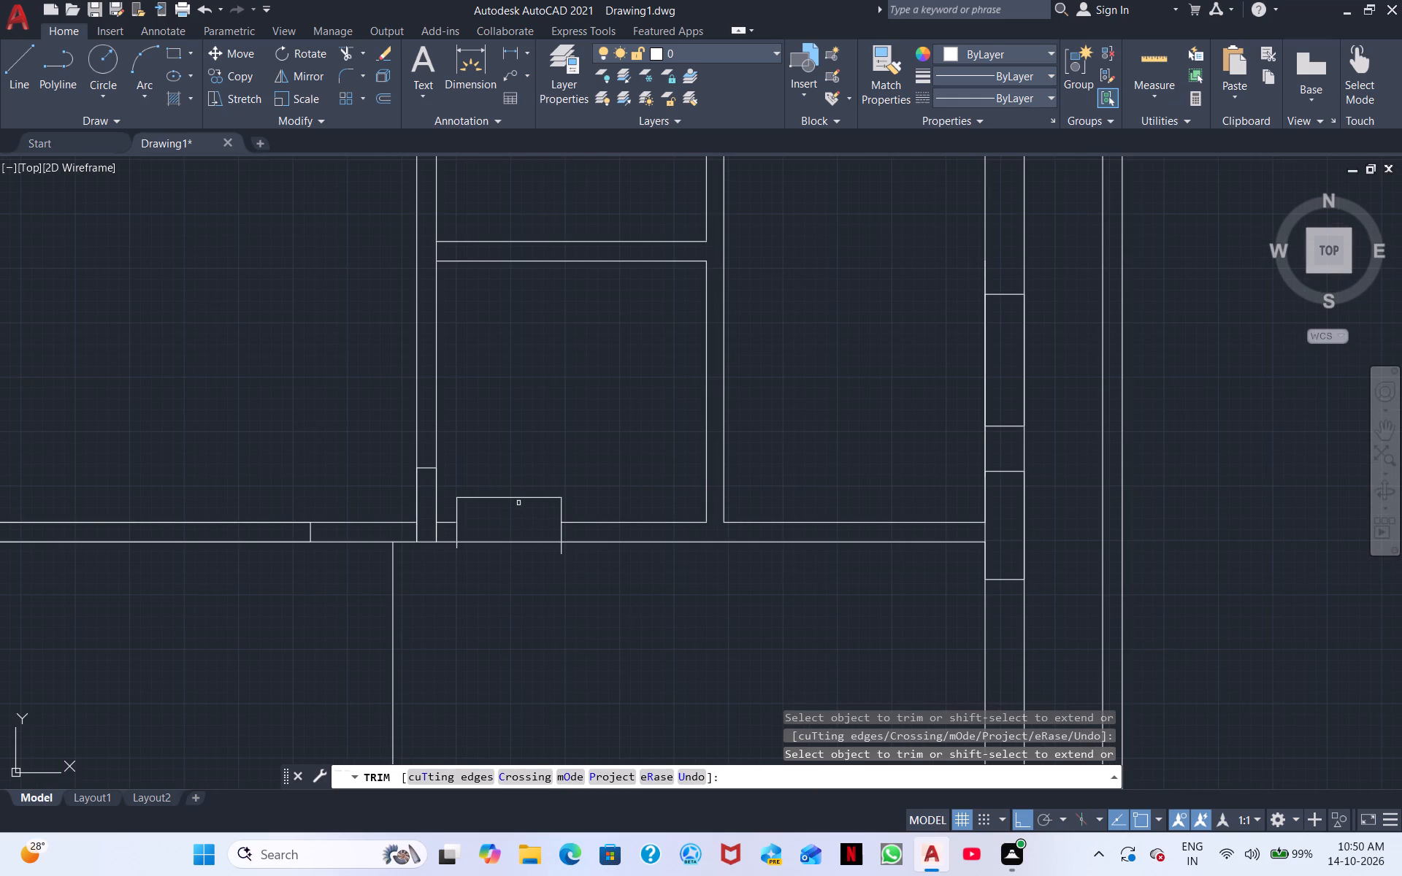
click(518, 496)
click(458, 507)
click(558, 508)
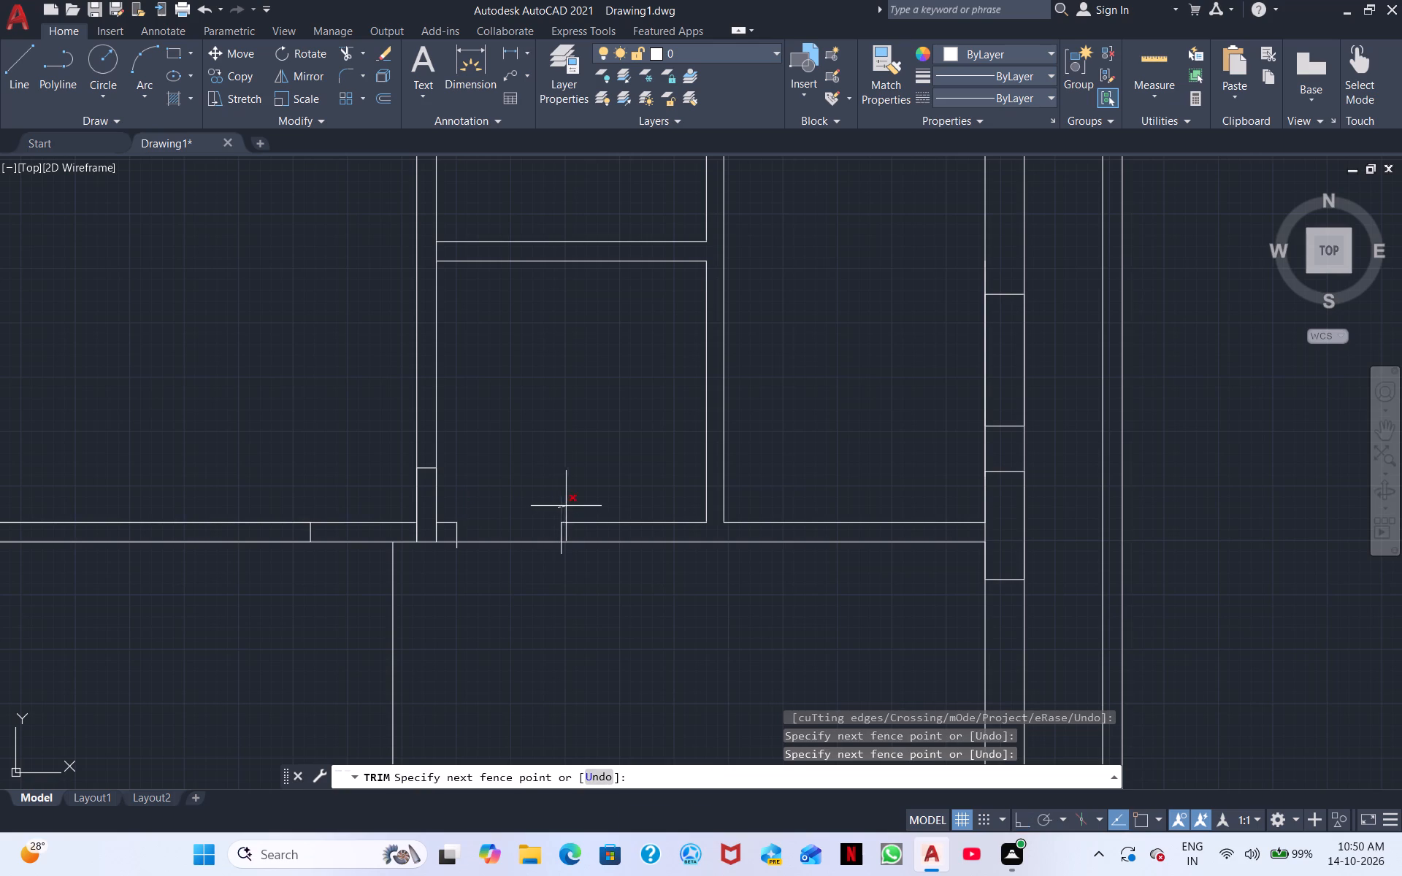
click(566, 506)
scroll(553, 556, up, 2)
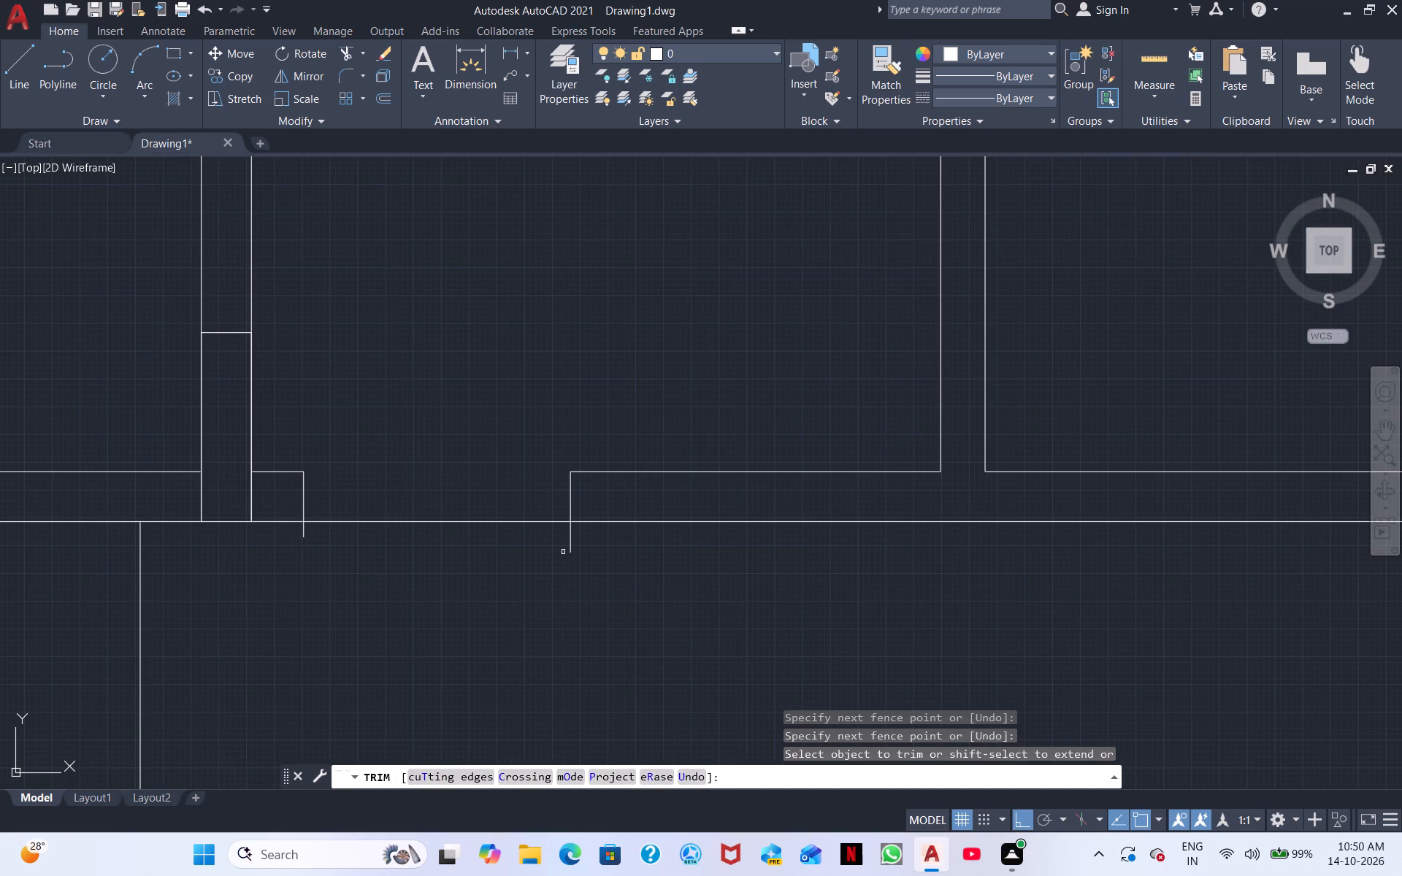
drag(577, 542, 525, 540)
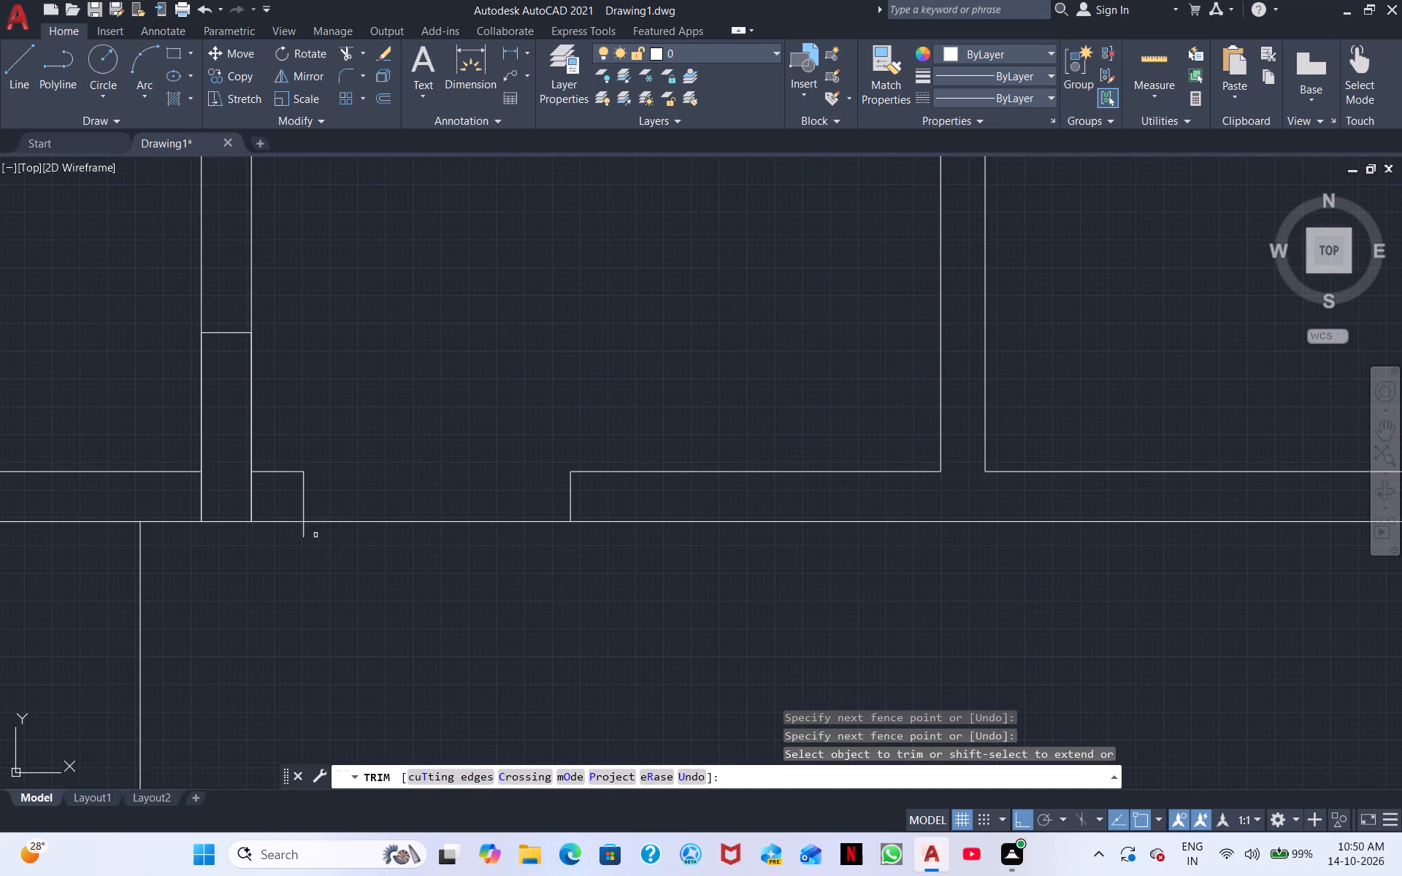
click(304, 532)
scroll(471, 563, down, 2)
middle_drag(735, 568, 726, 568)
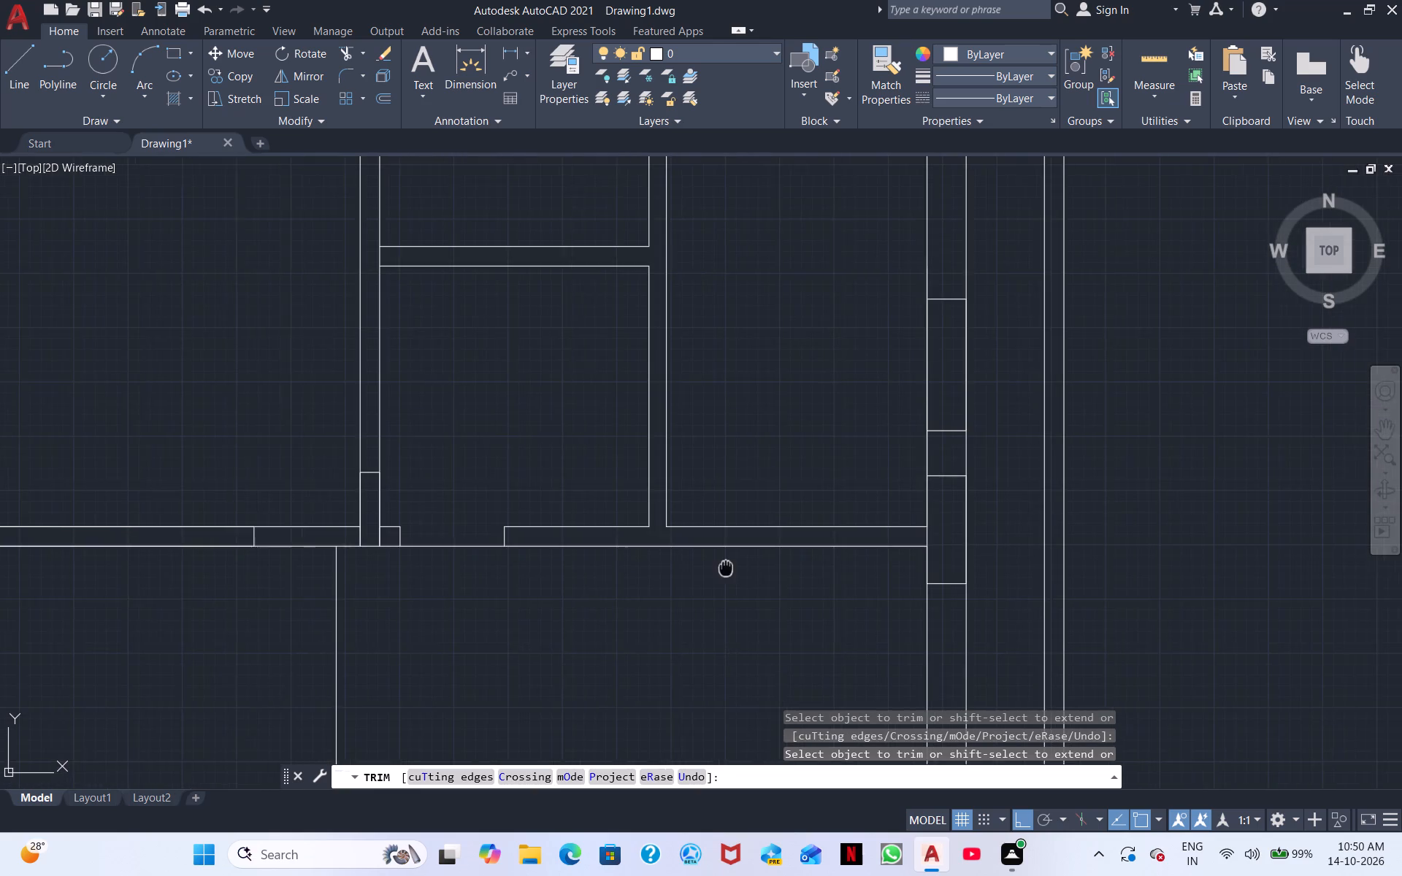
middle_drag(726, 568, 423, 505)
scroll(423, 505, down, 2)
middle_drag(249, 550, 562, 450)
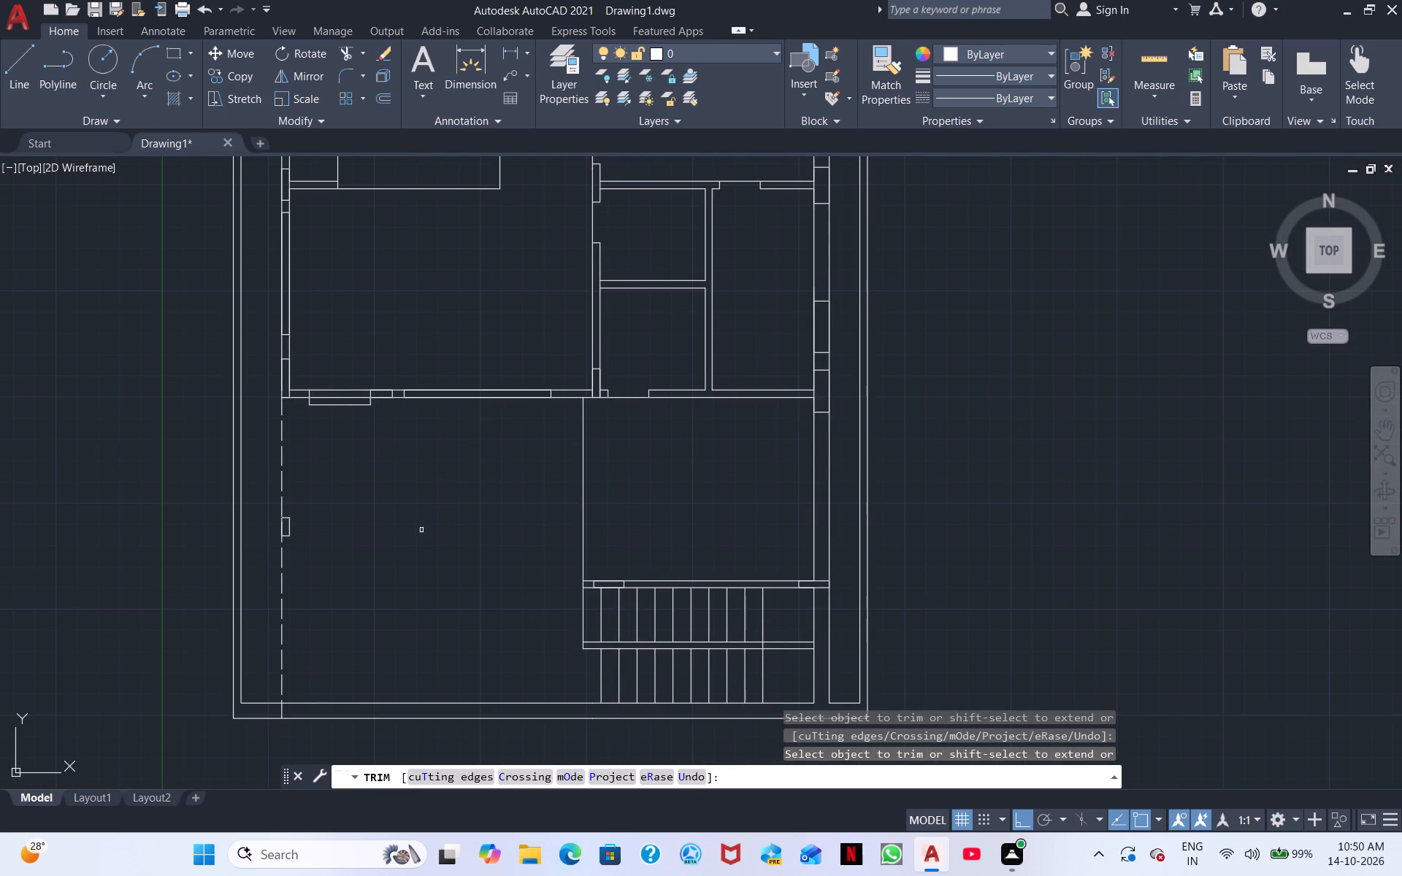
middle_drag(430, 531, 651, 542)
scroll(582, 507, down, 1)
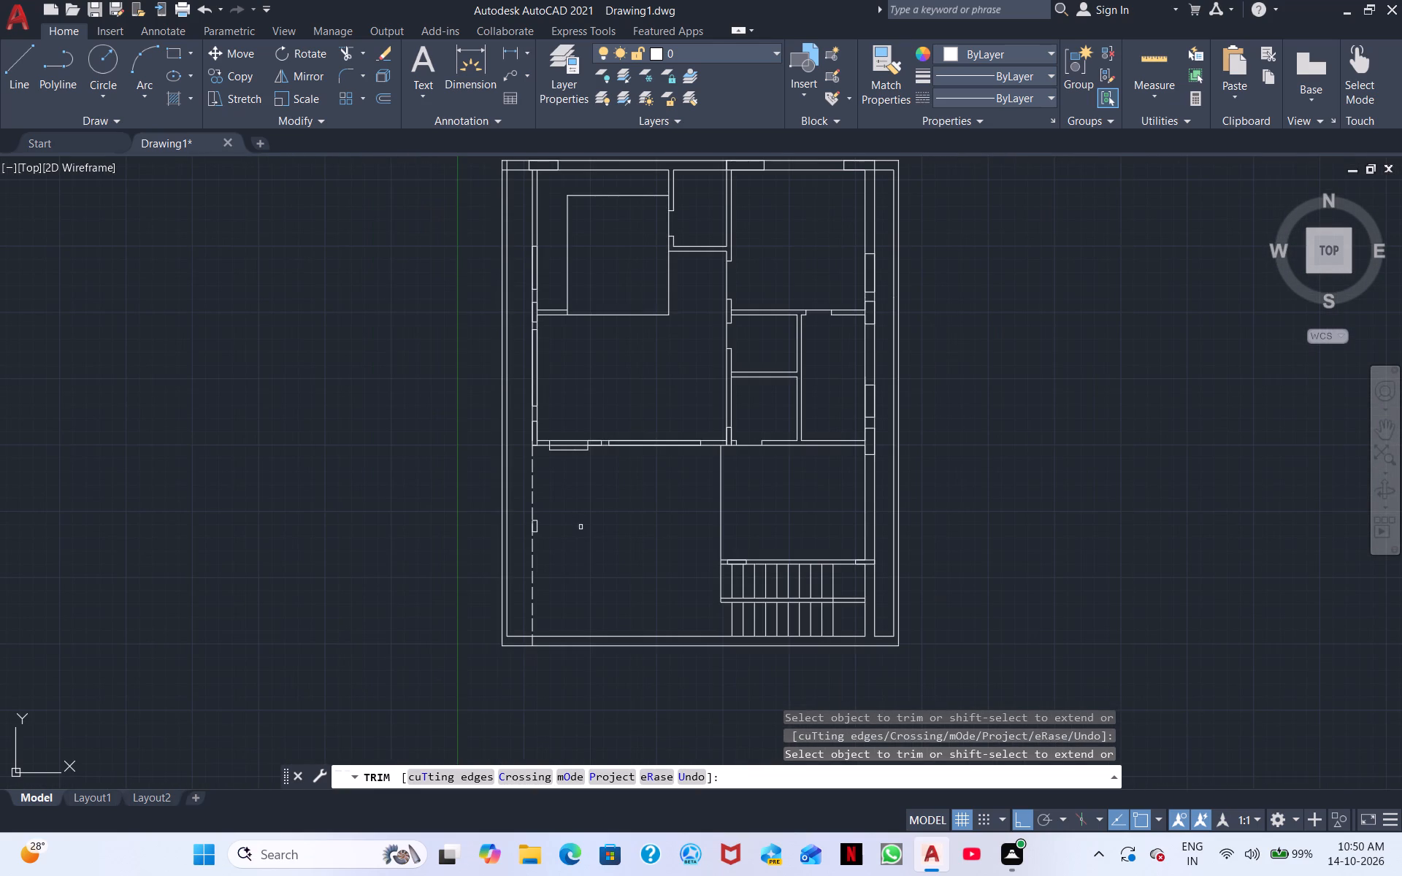
Trim the south wall face within the opening in the large west room's south wall and remove the outline projecting south of it.
scroll(588, 507, up, 1)
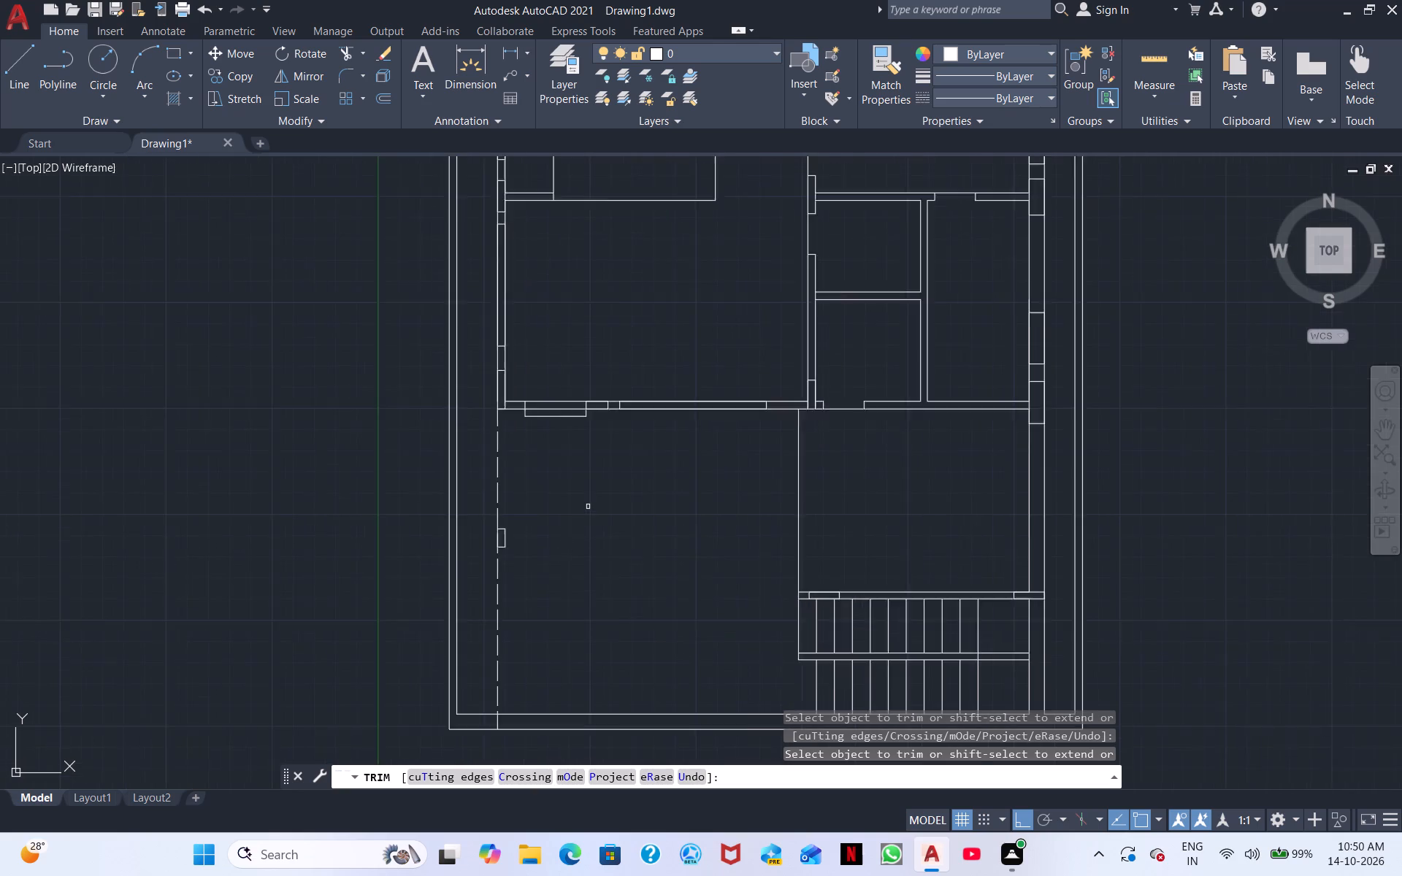
scroll(588, 507, up, 1)
click(528, 349)
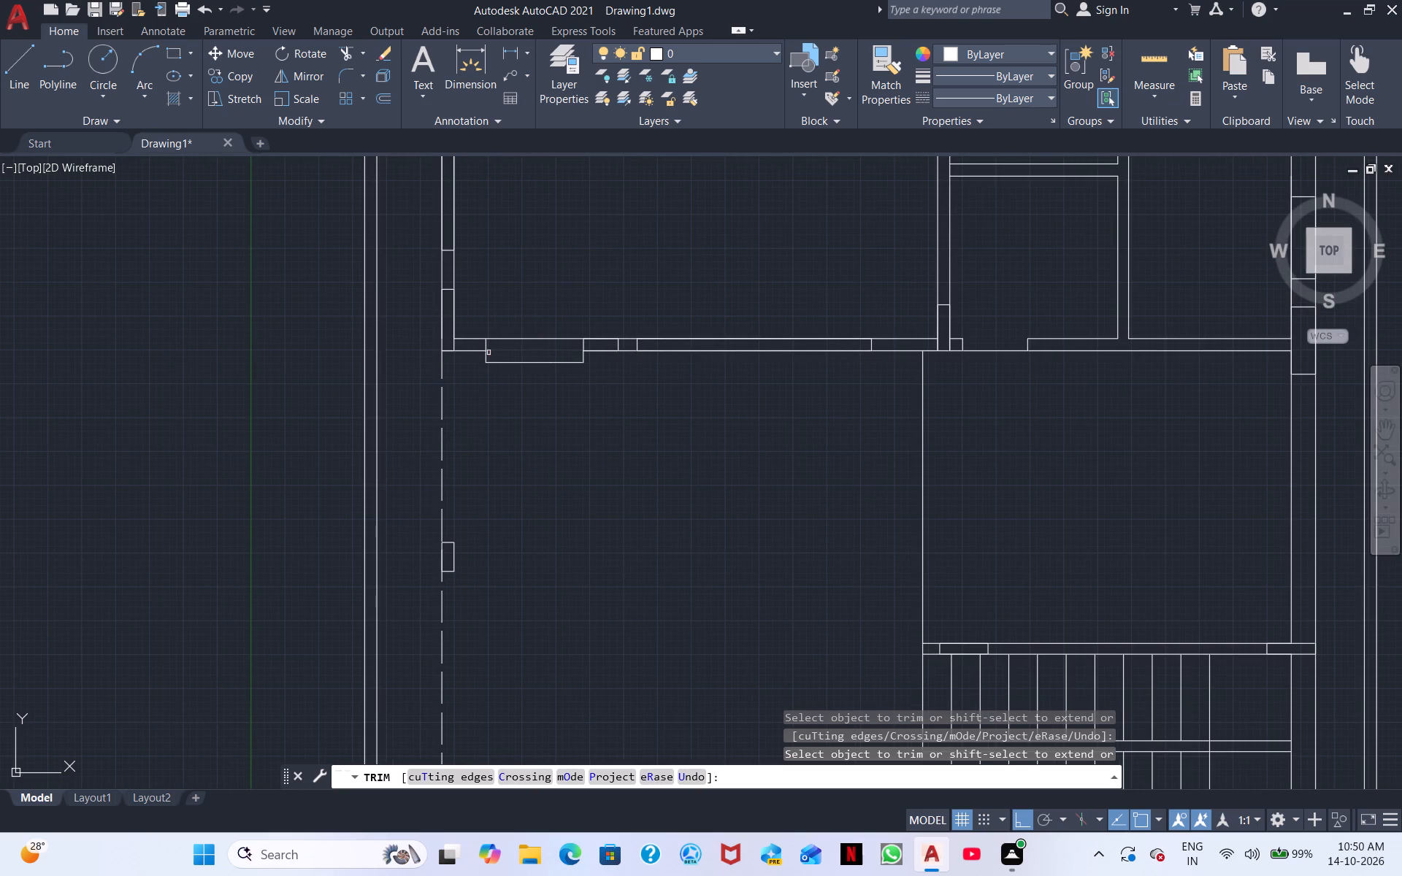
click(486, 361)
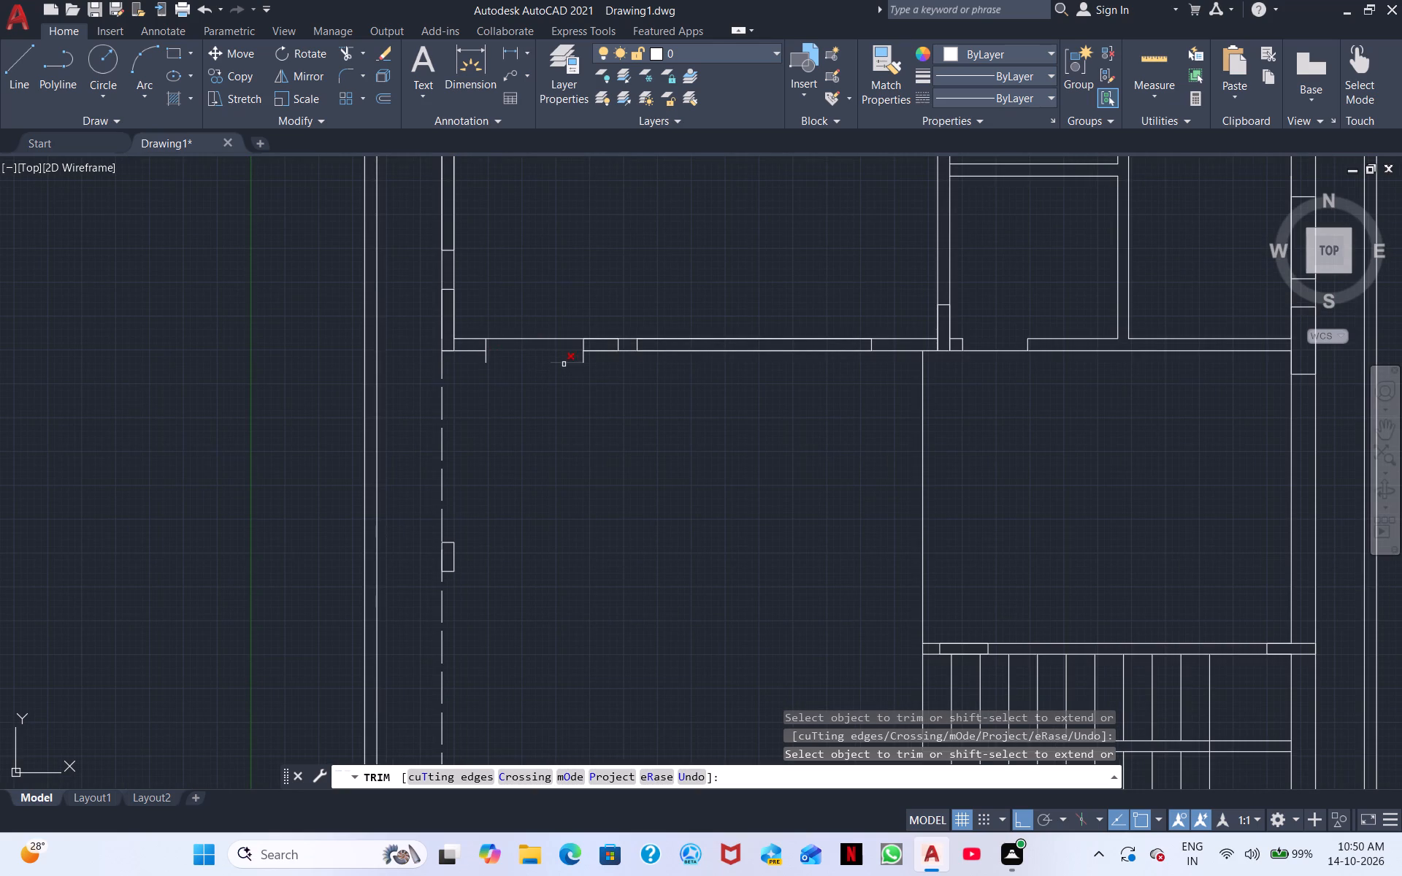
click(566, 363)
click(583, 360)
click(487, 360)
scroll(532, 429, down, 1)
scroll(591, 434, up, 2)
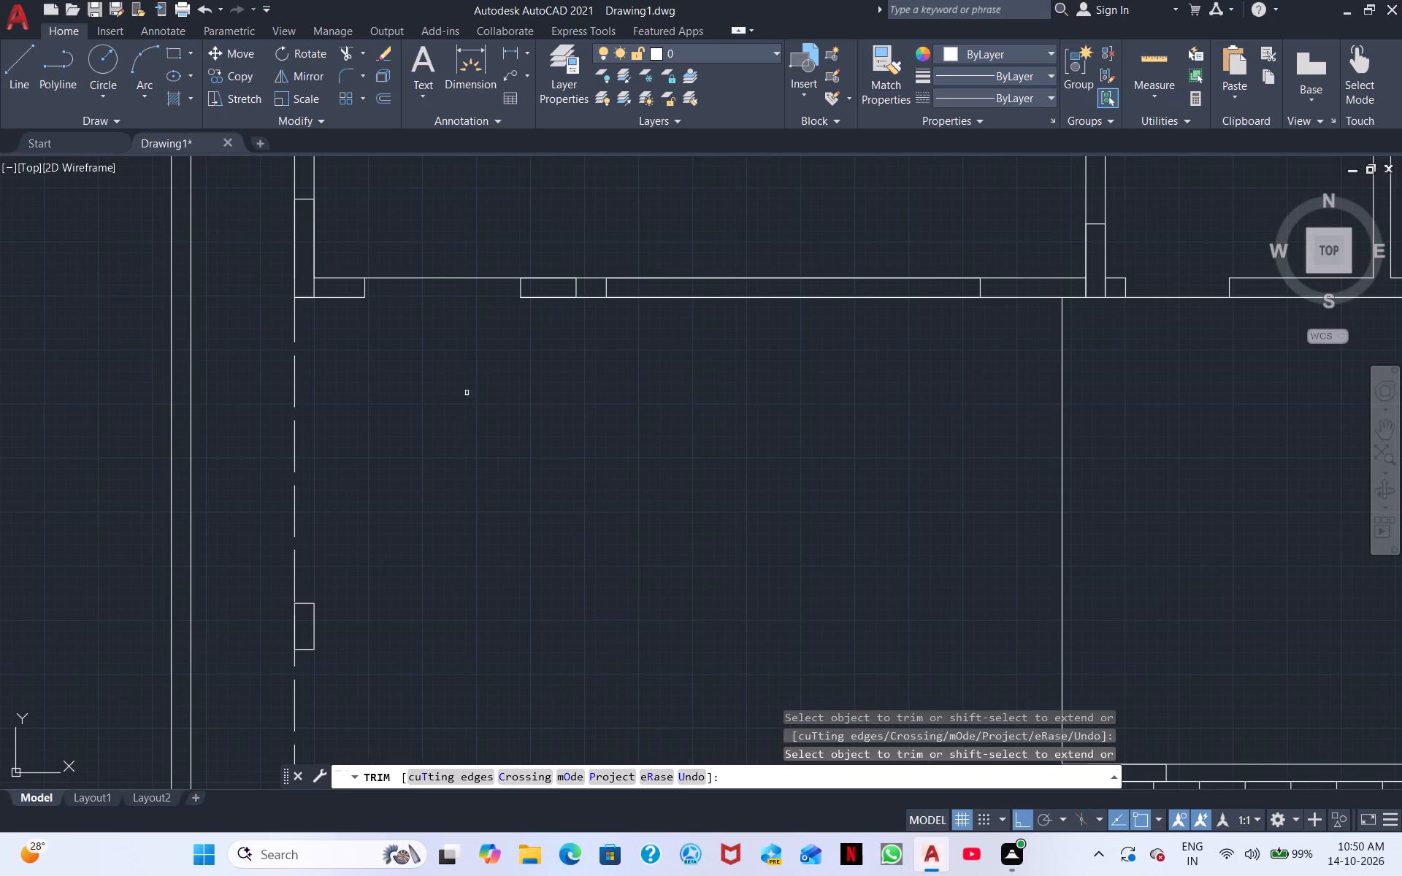
right_click(466, 405)
click(533, 441)
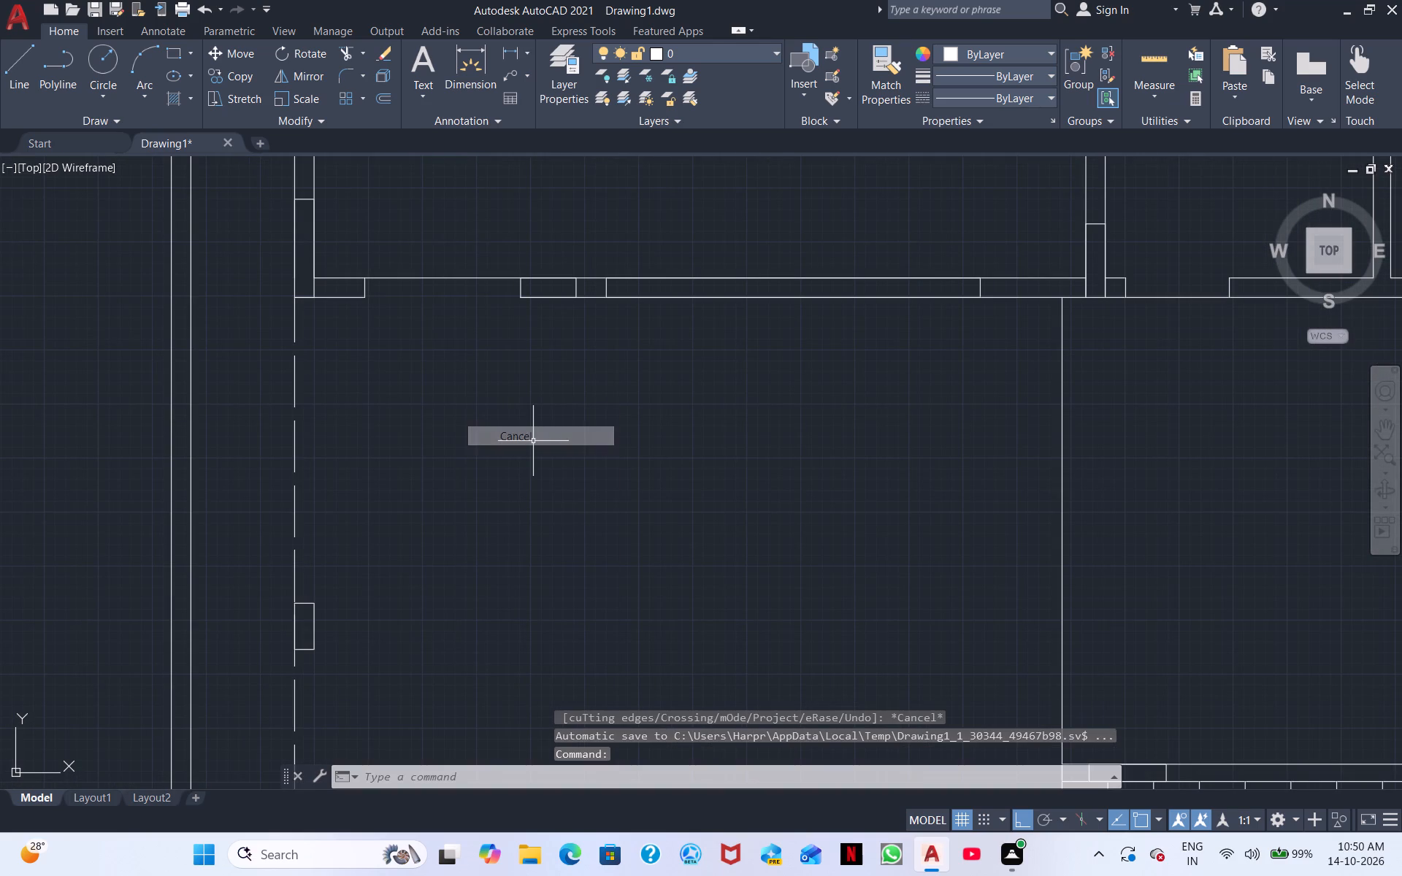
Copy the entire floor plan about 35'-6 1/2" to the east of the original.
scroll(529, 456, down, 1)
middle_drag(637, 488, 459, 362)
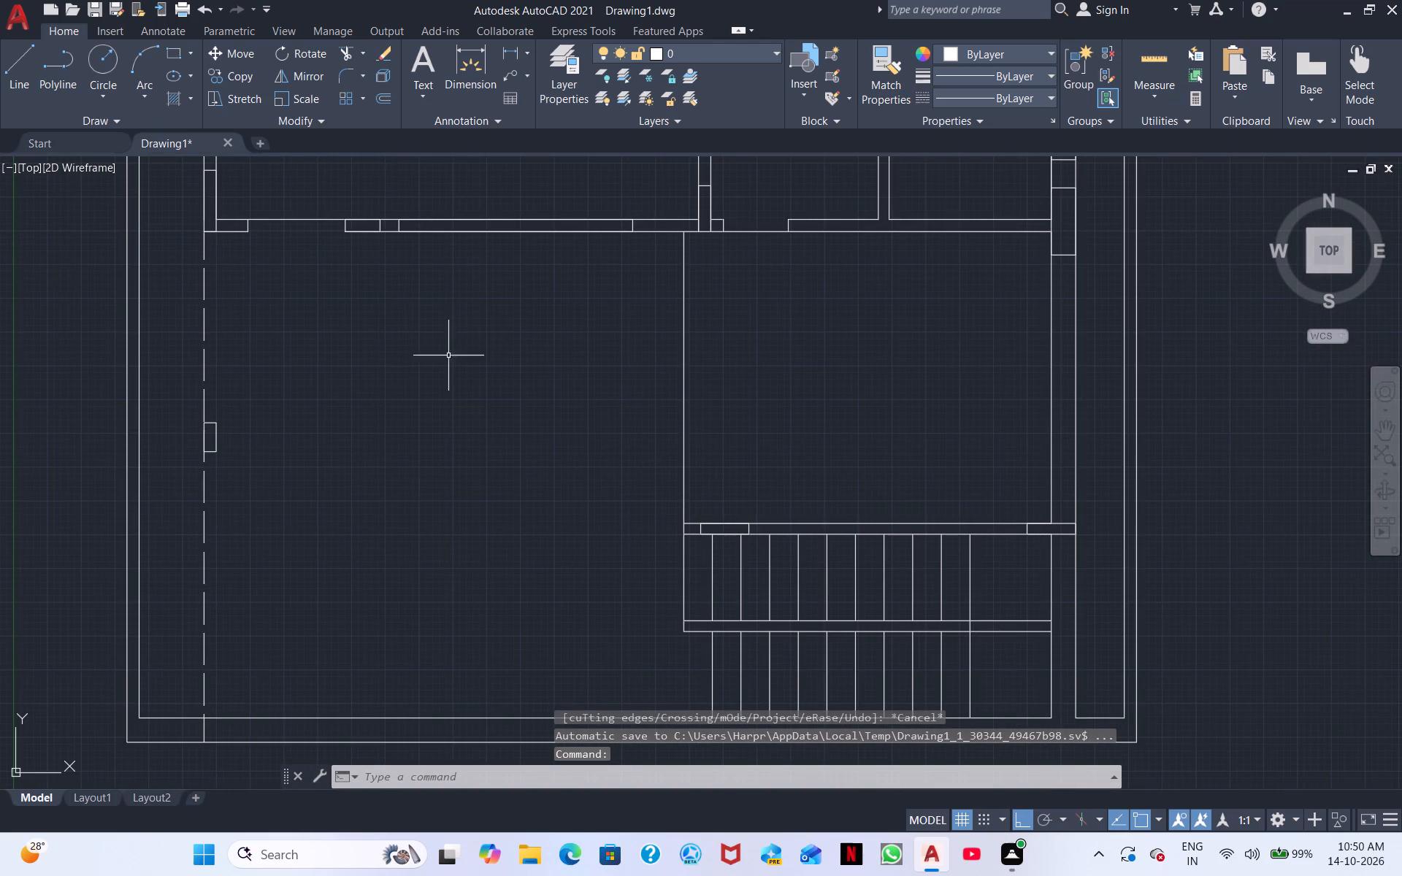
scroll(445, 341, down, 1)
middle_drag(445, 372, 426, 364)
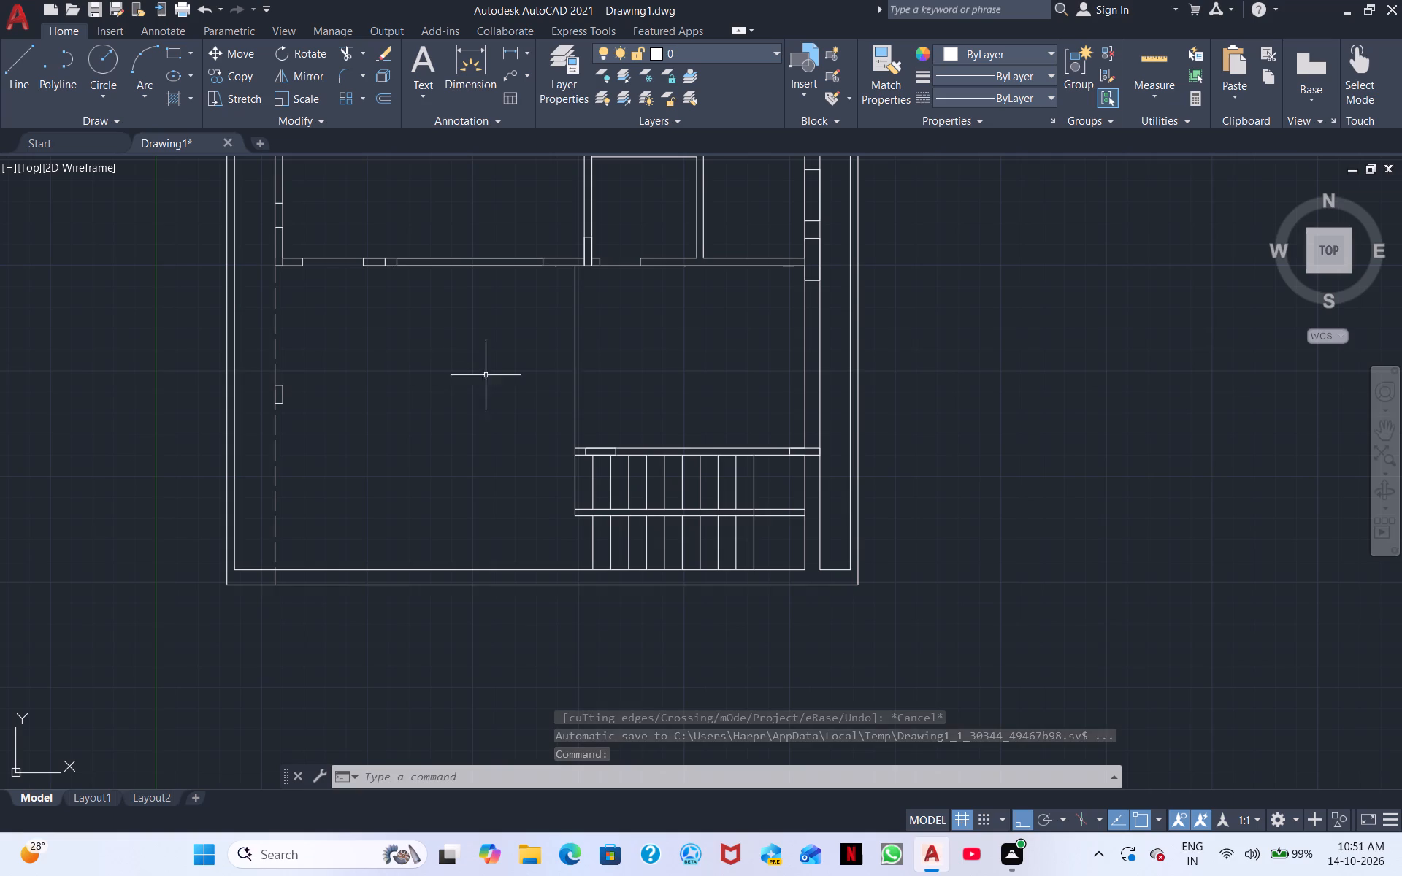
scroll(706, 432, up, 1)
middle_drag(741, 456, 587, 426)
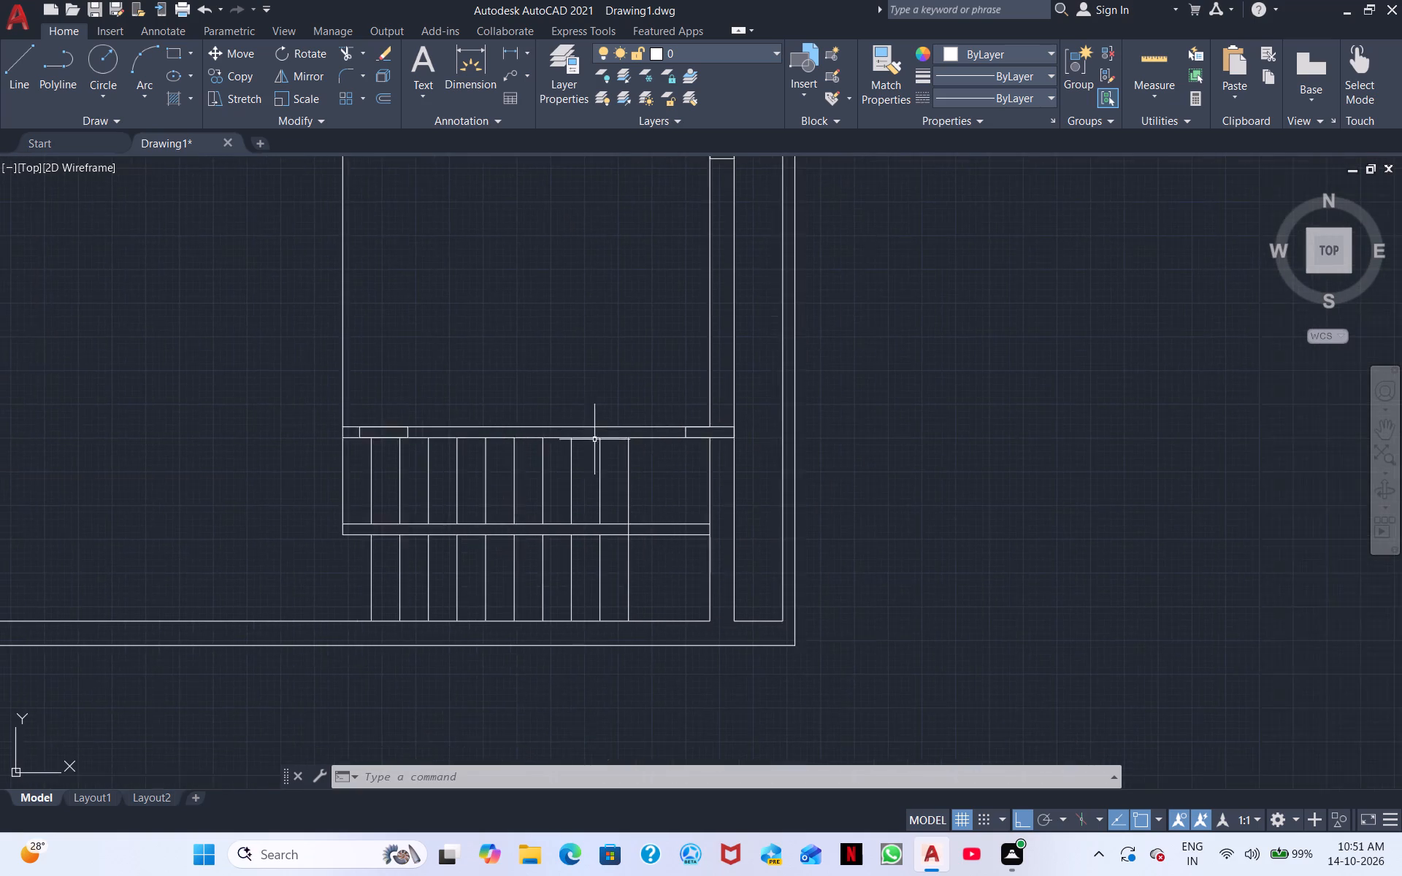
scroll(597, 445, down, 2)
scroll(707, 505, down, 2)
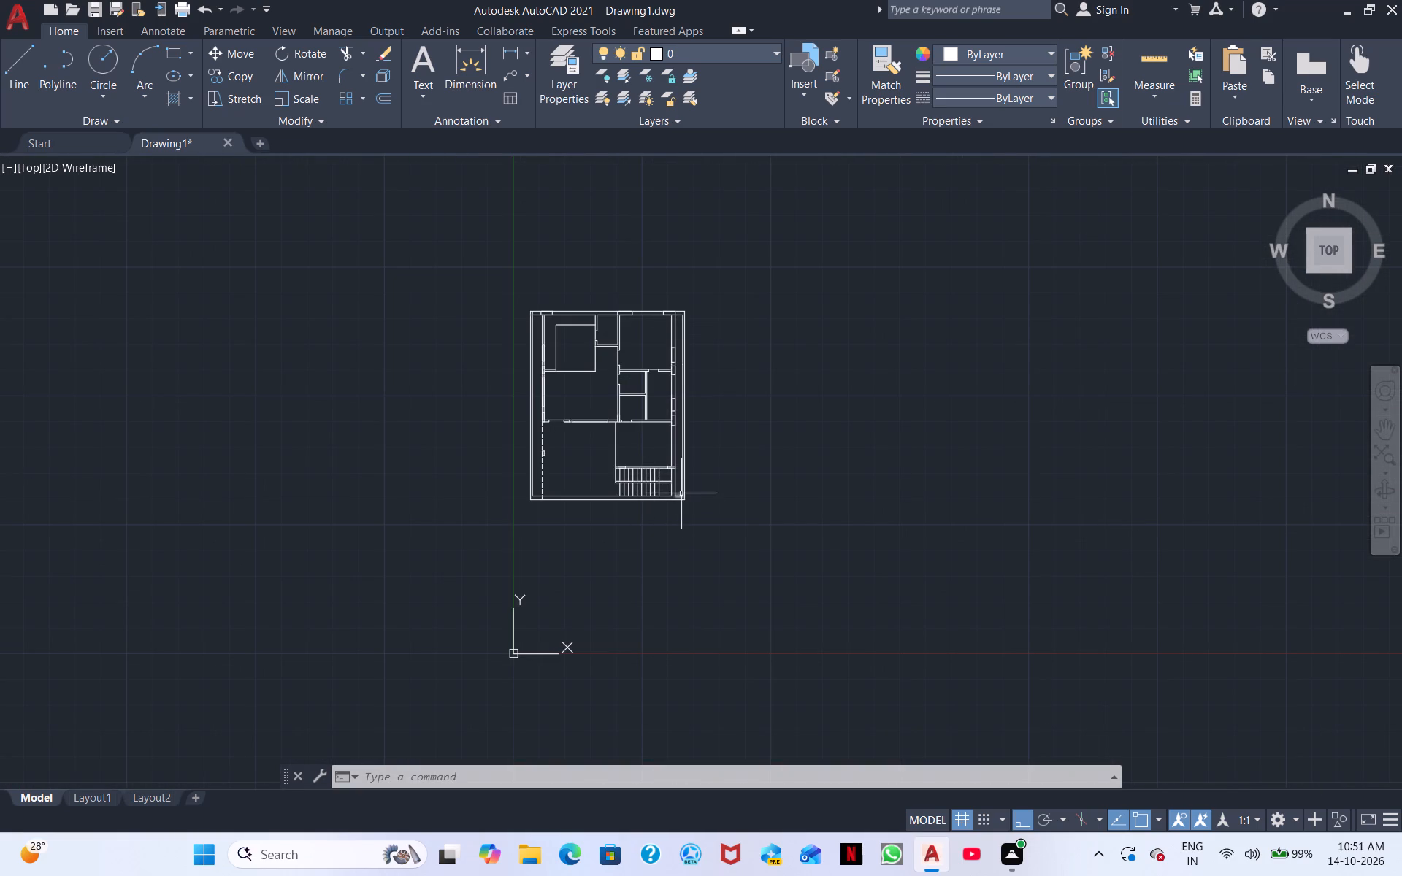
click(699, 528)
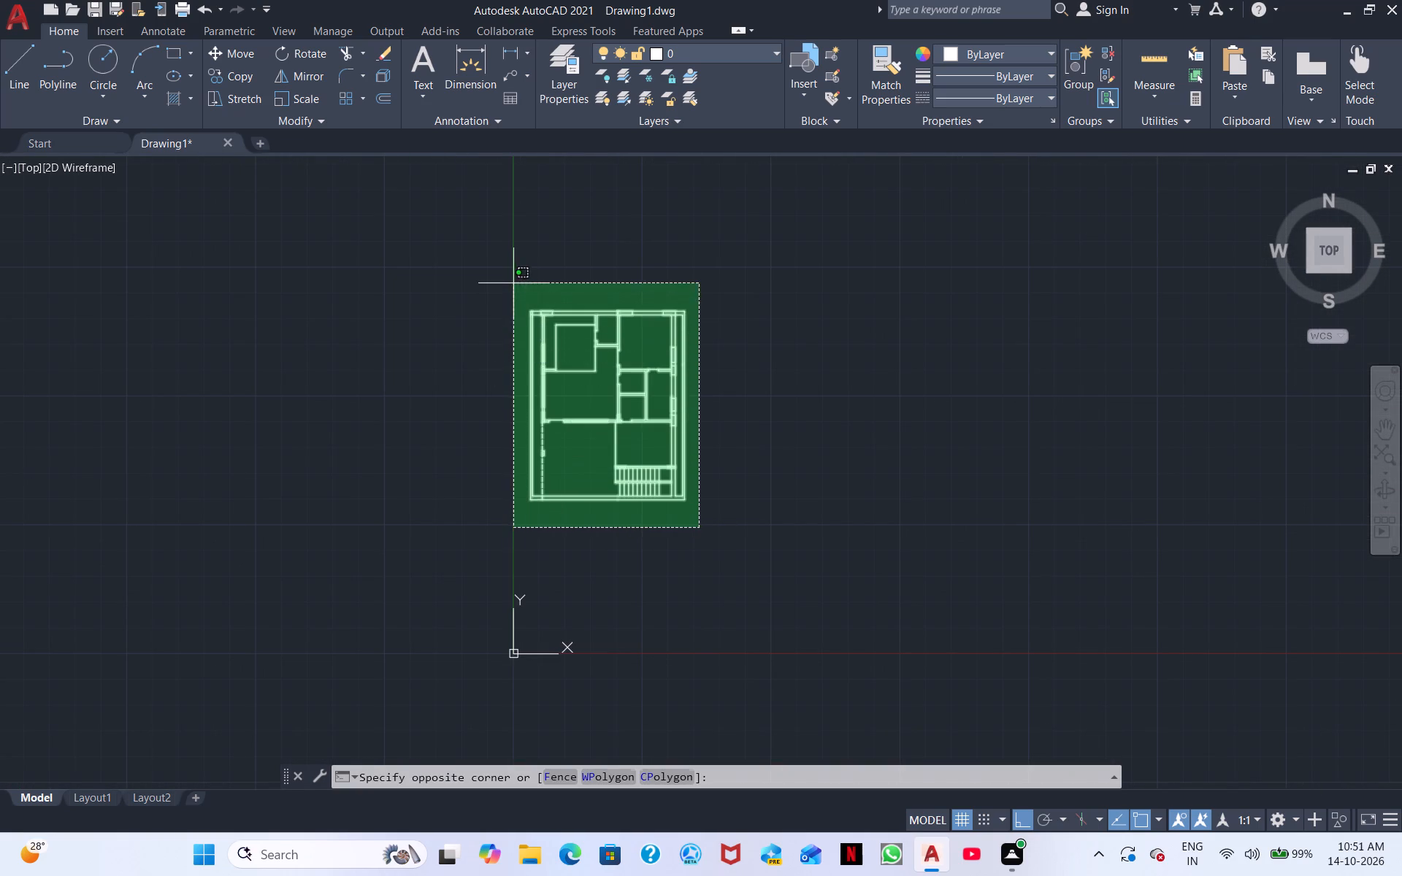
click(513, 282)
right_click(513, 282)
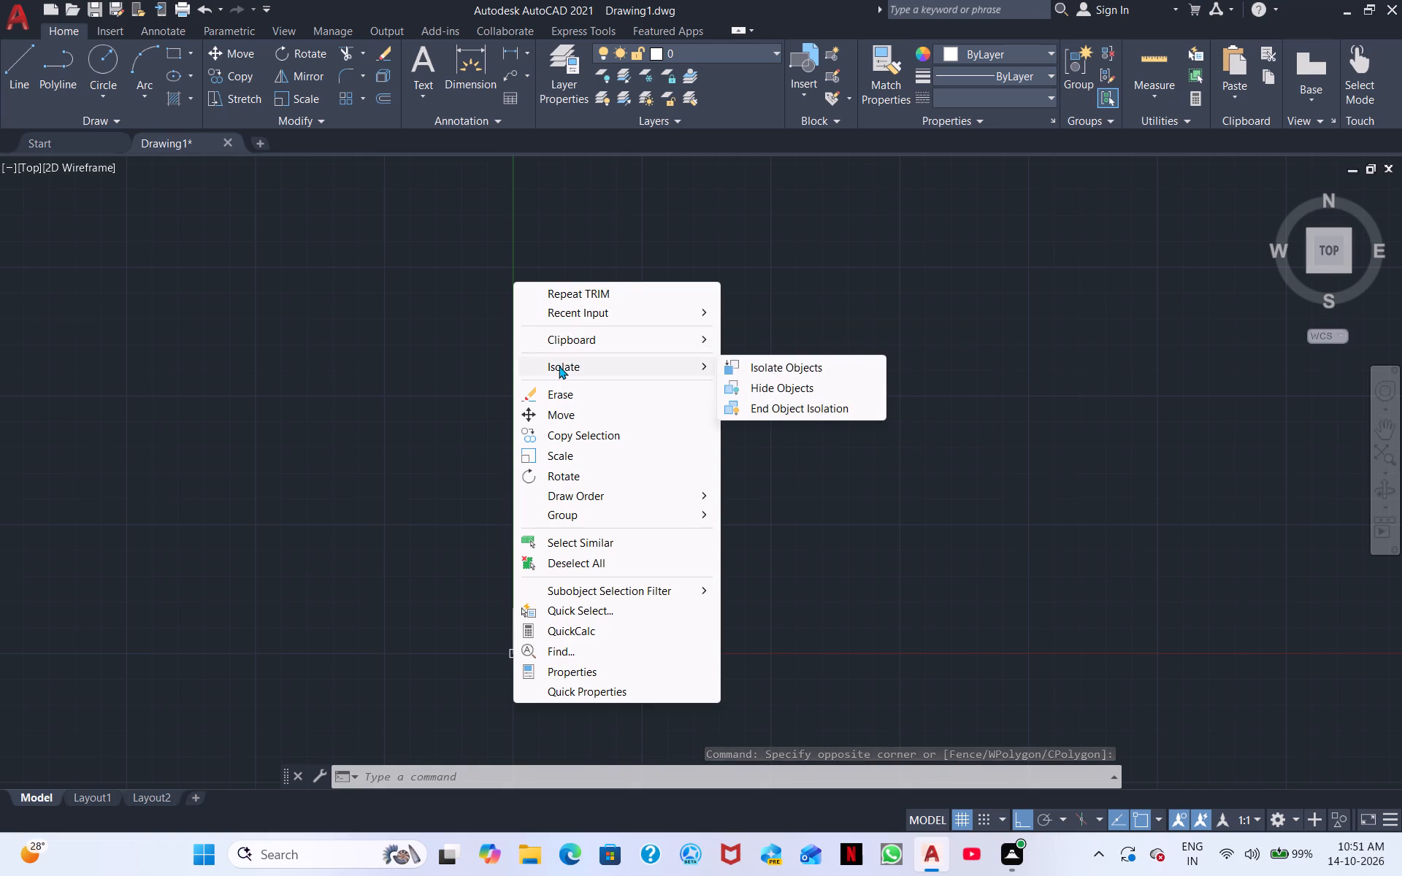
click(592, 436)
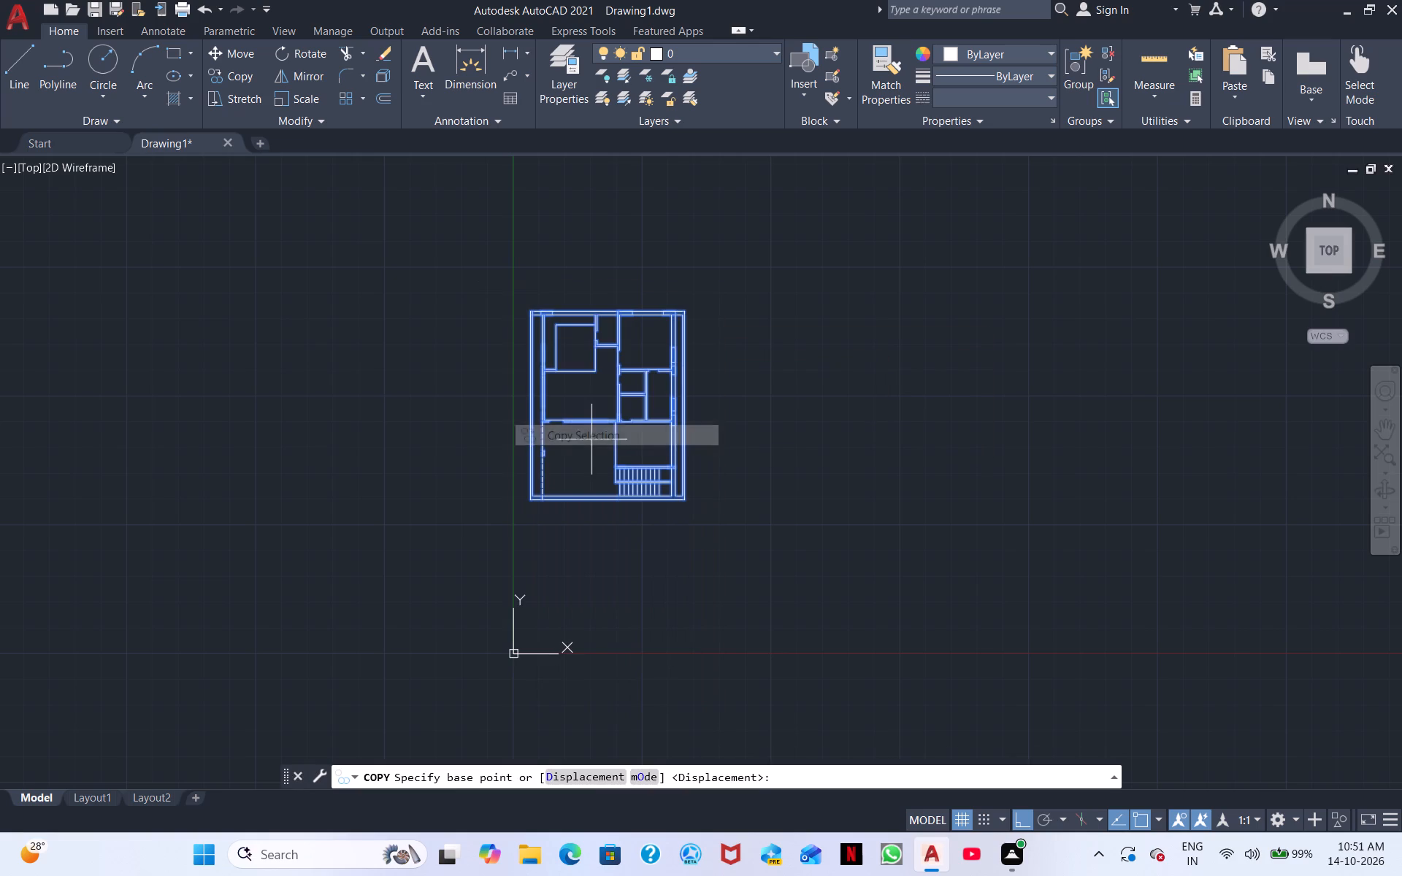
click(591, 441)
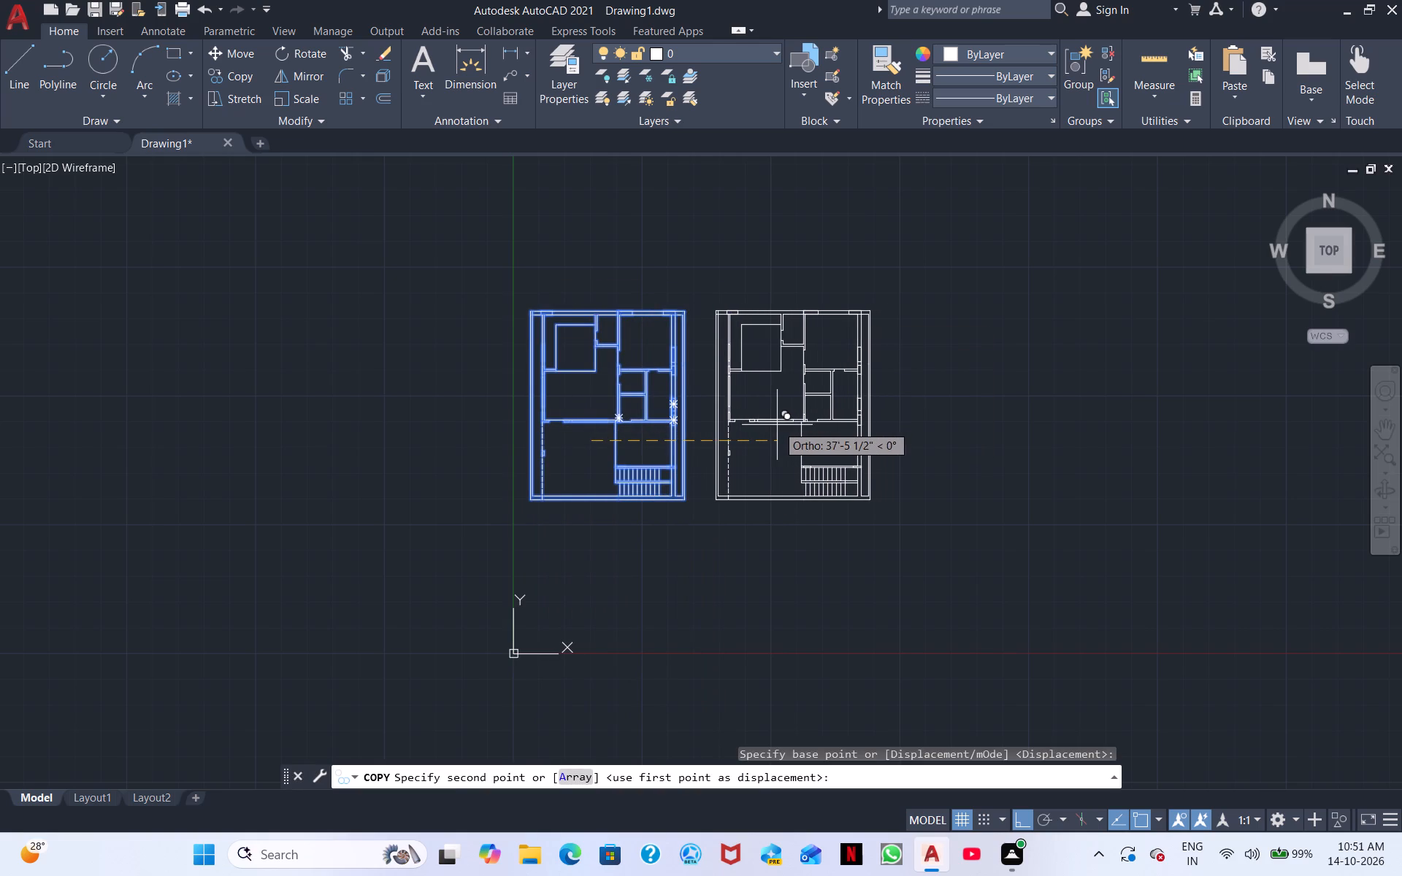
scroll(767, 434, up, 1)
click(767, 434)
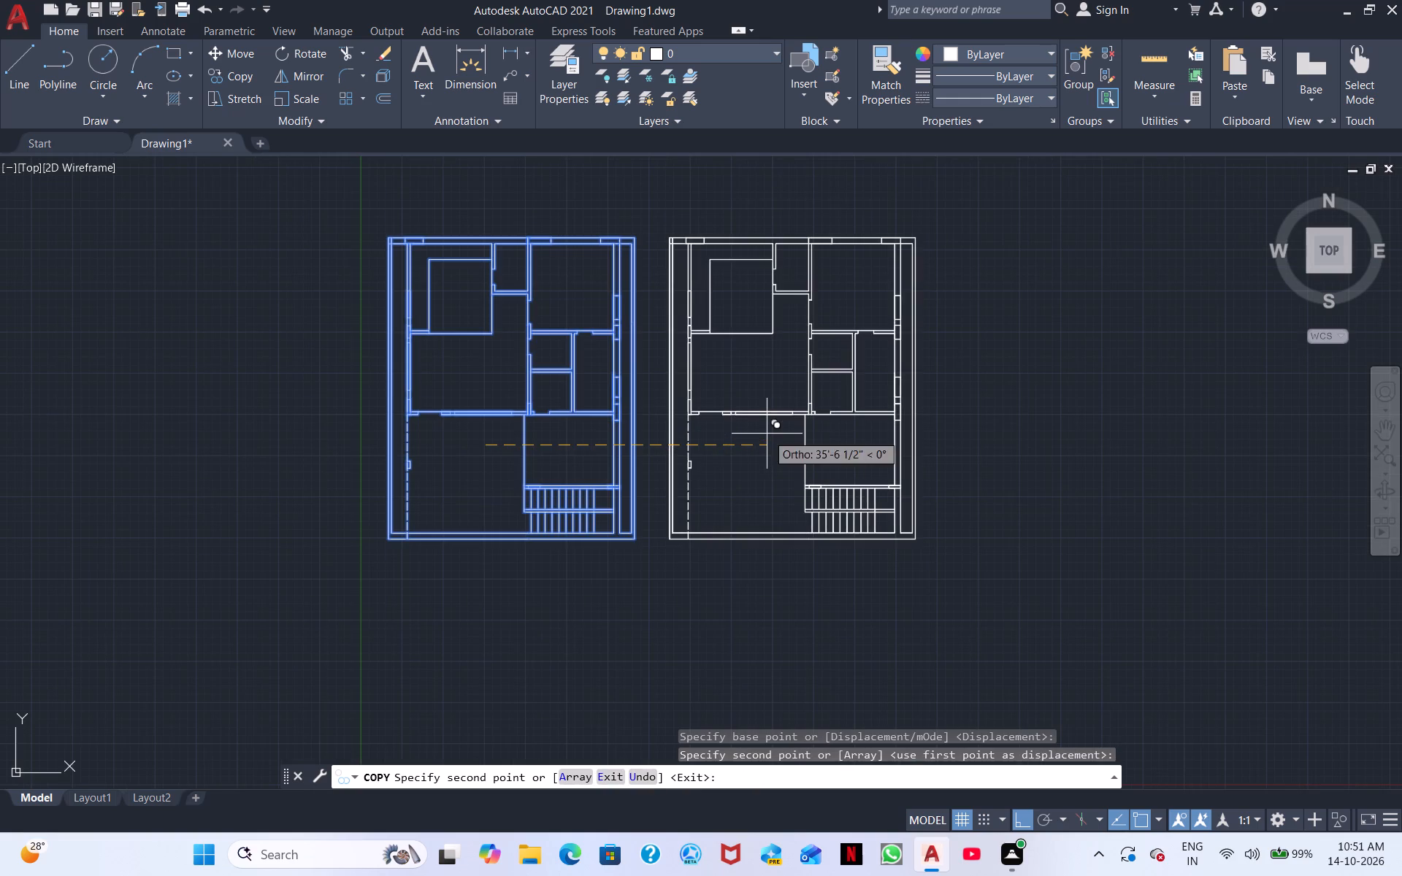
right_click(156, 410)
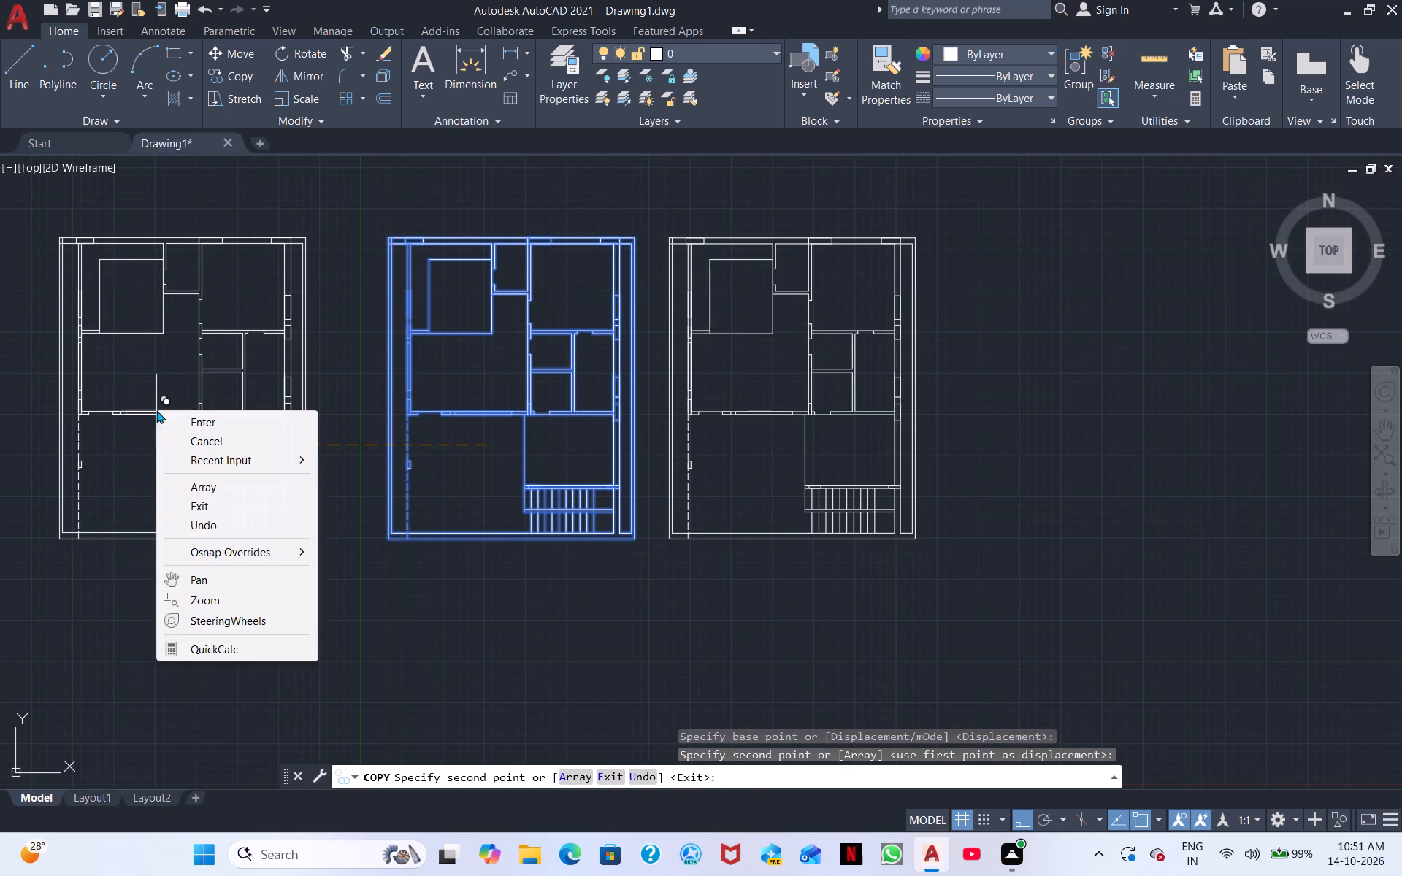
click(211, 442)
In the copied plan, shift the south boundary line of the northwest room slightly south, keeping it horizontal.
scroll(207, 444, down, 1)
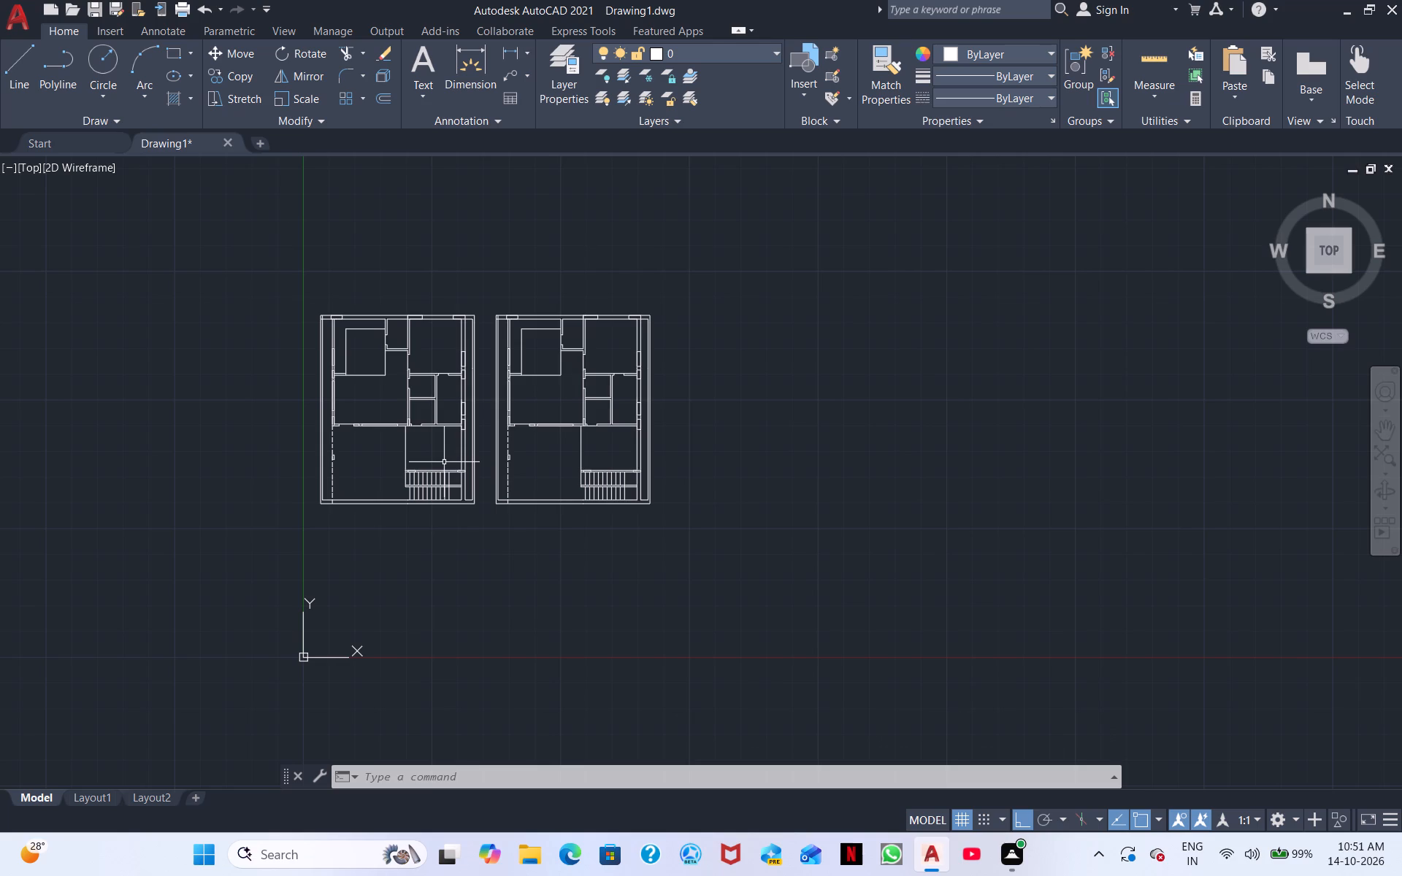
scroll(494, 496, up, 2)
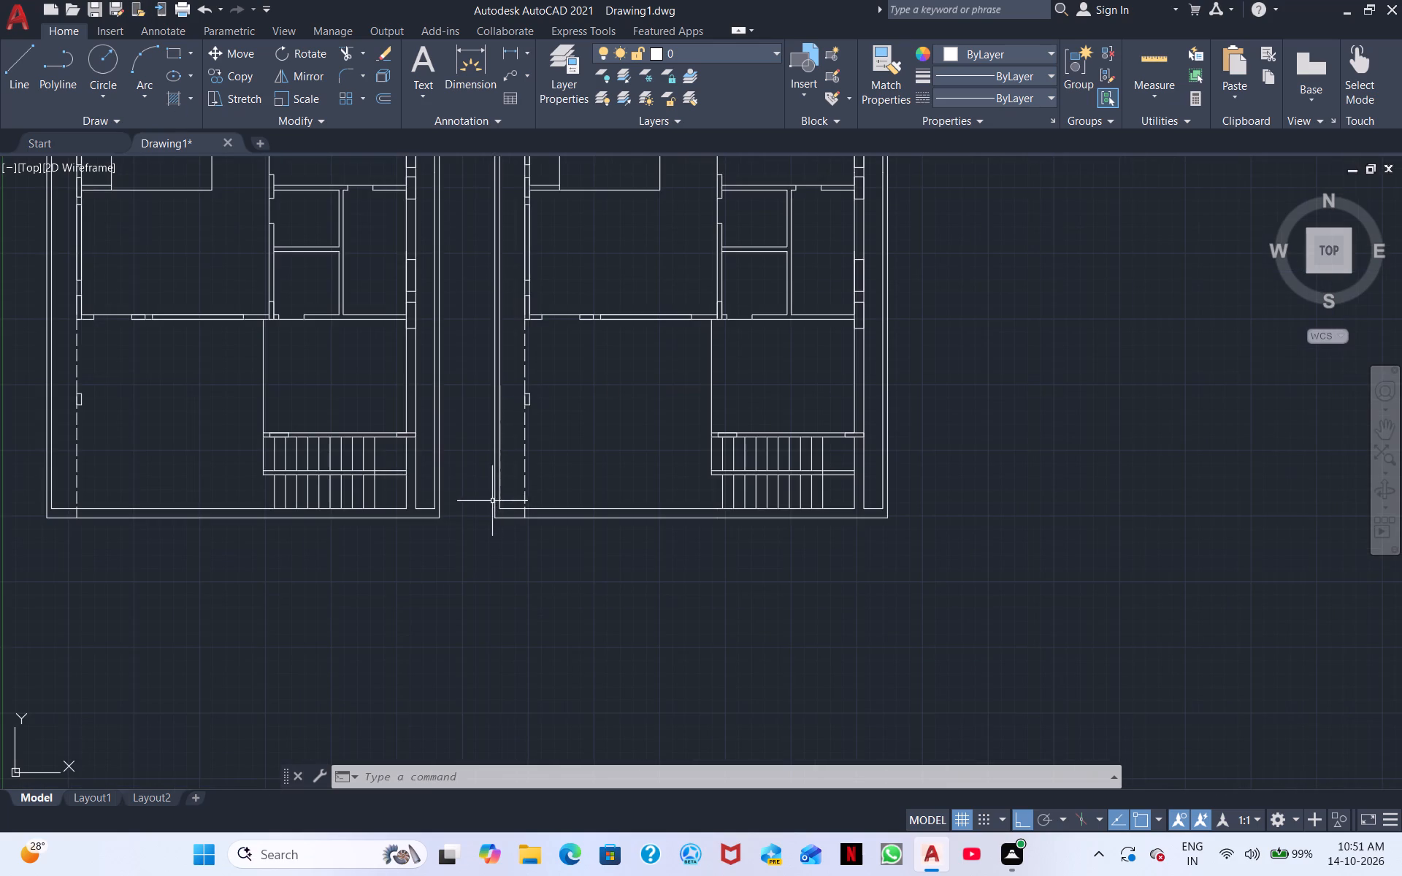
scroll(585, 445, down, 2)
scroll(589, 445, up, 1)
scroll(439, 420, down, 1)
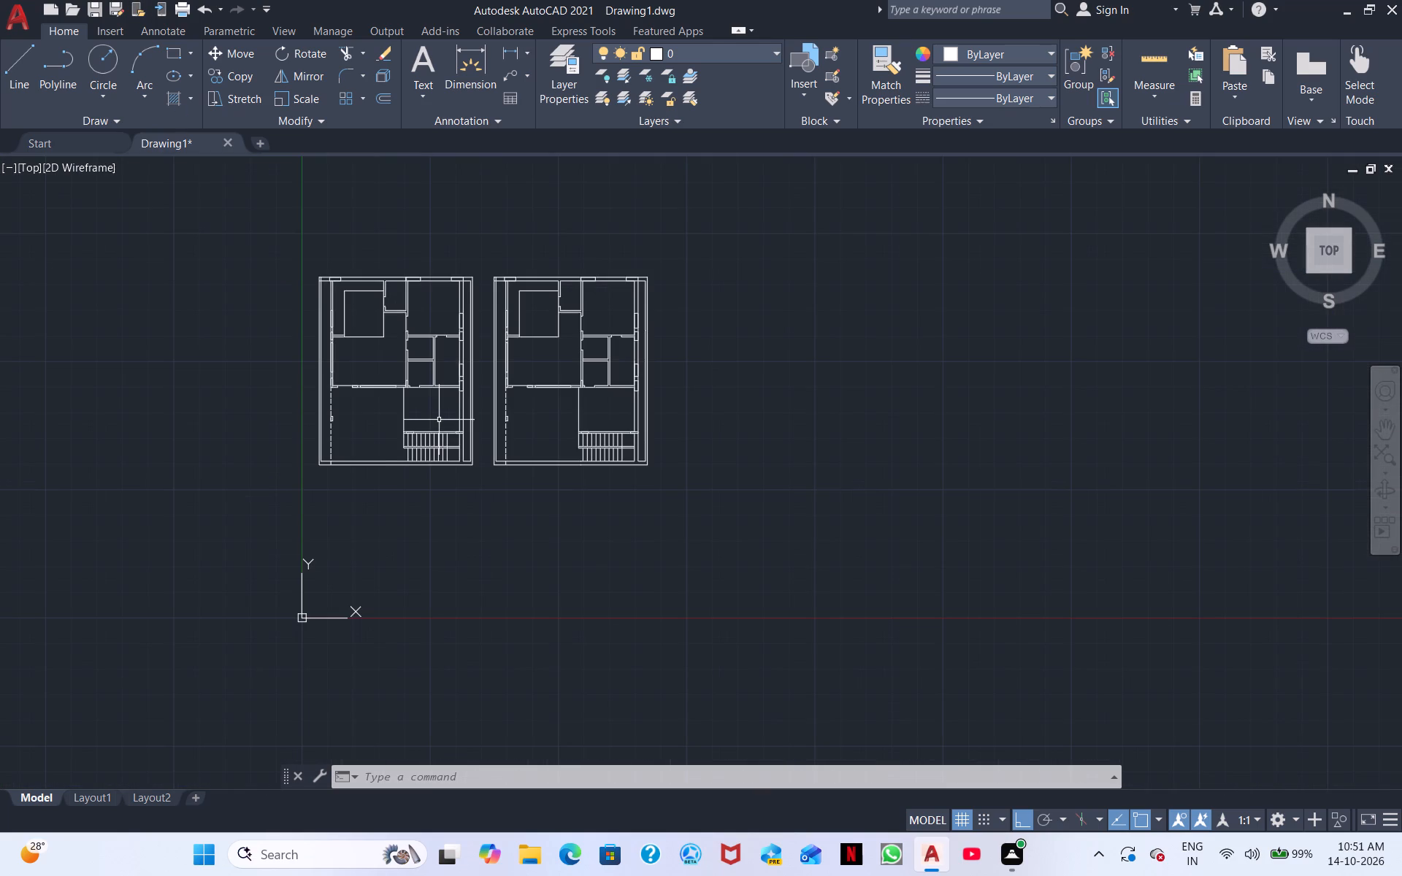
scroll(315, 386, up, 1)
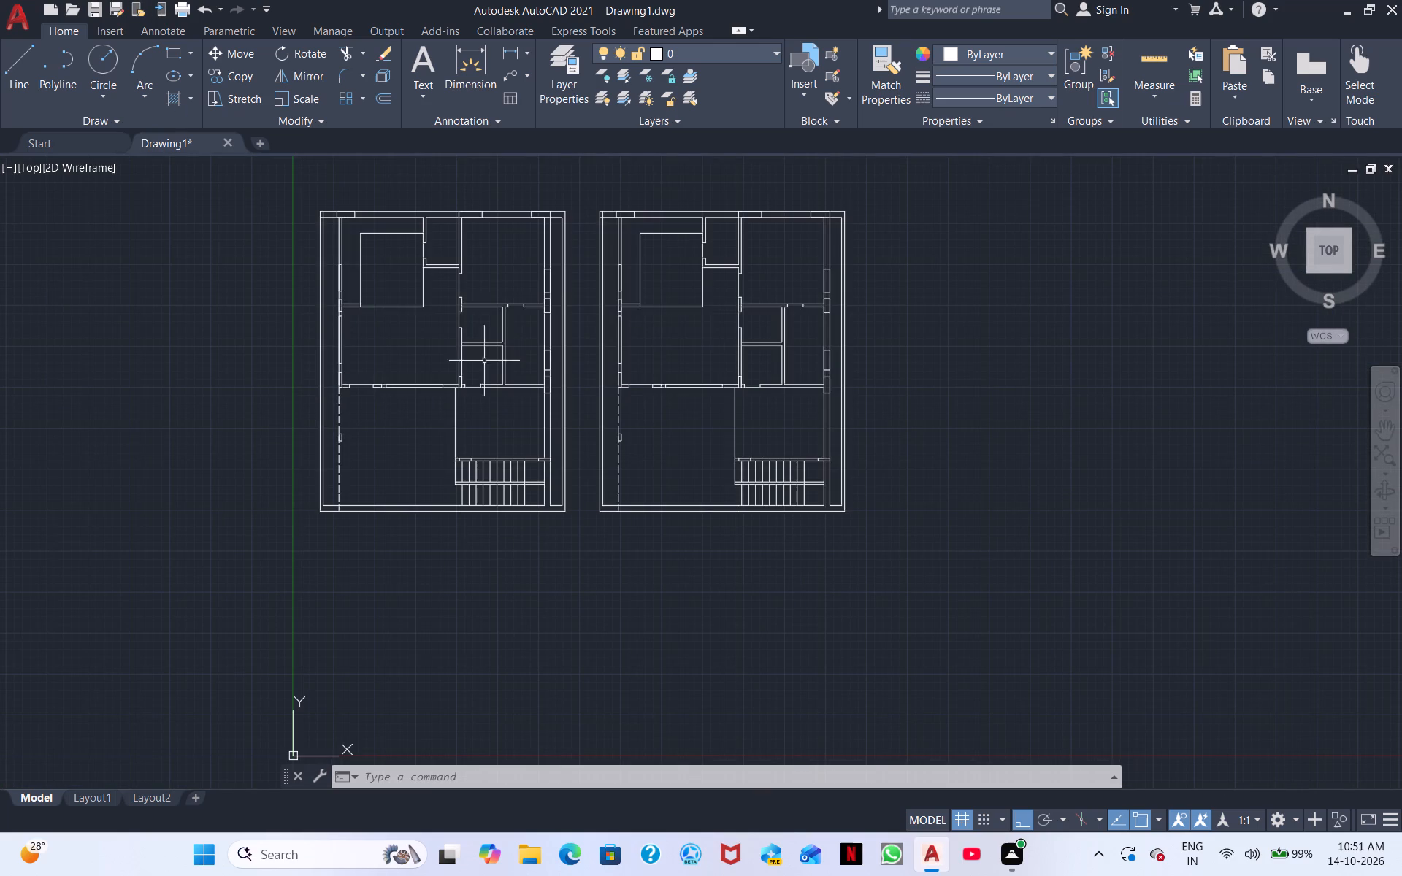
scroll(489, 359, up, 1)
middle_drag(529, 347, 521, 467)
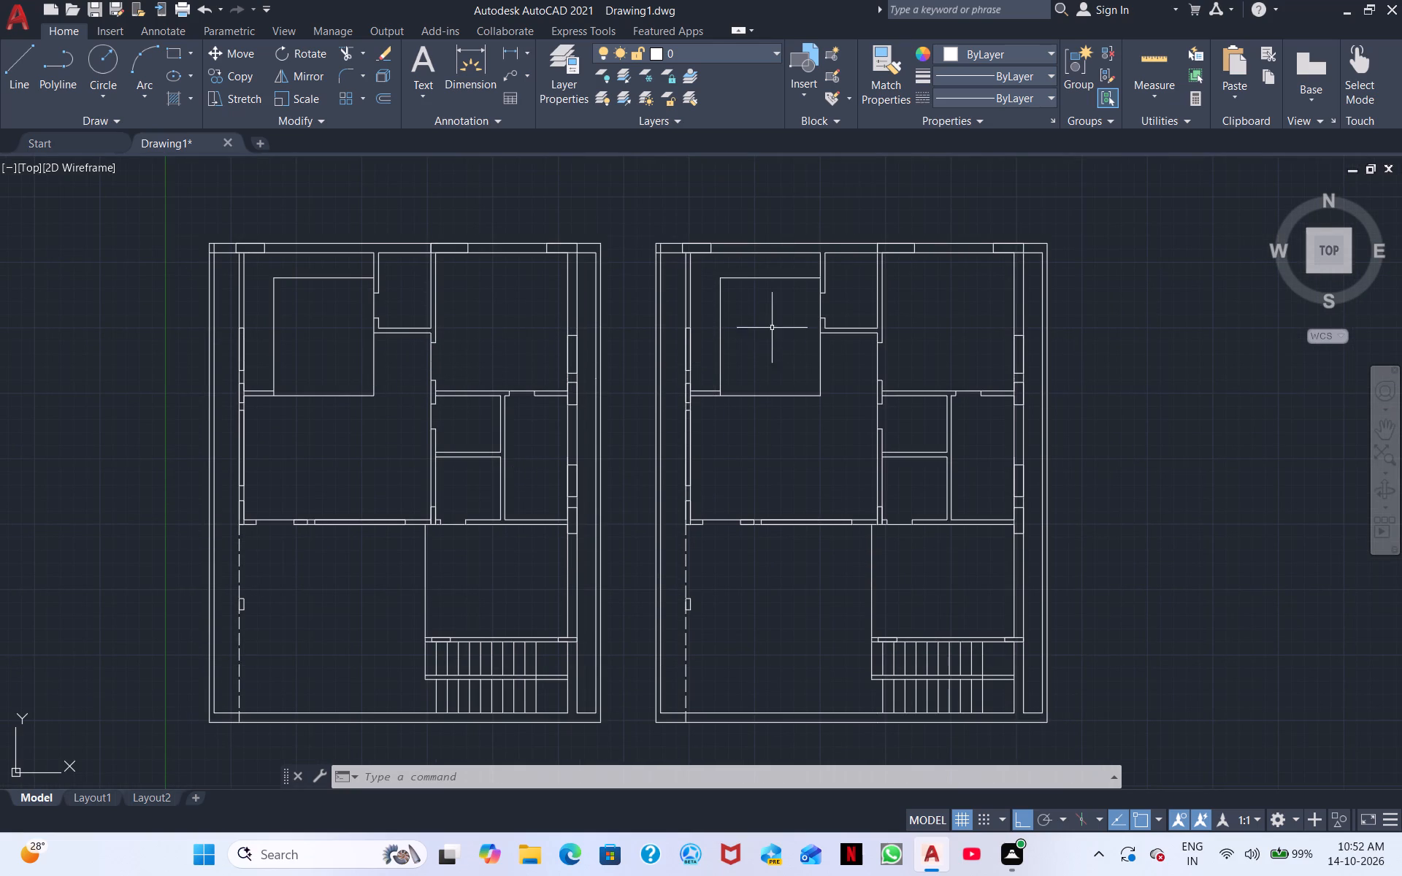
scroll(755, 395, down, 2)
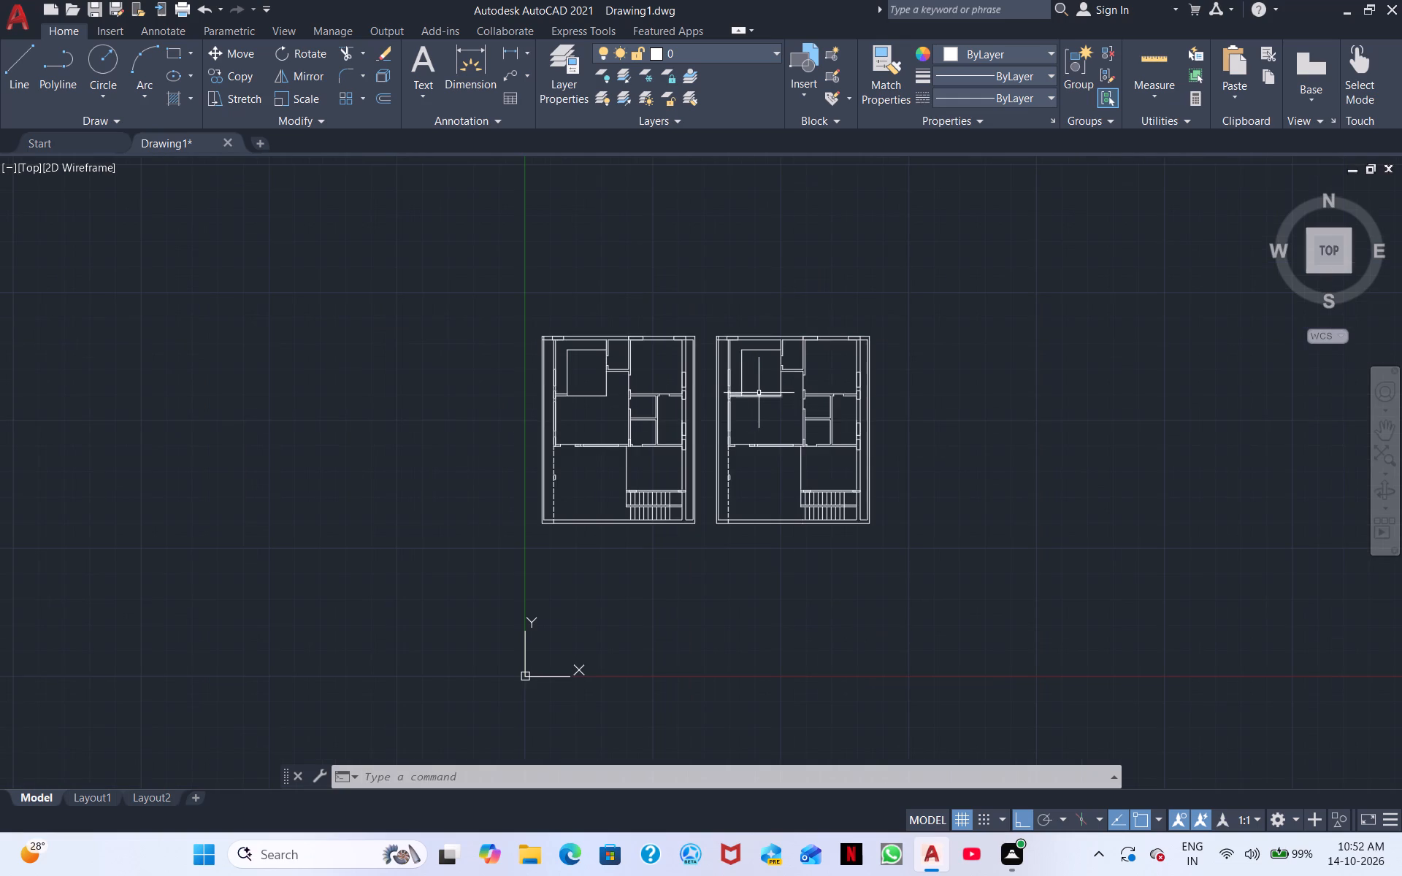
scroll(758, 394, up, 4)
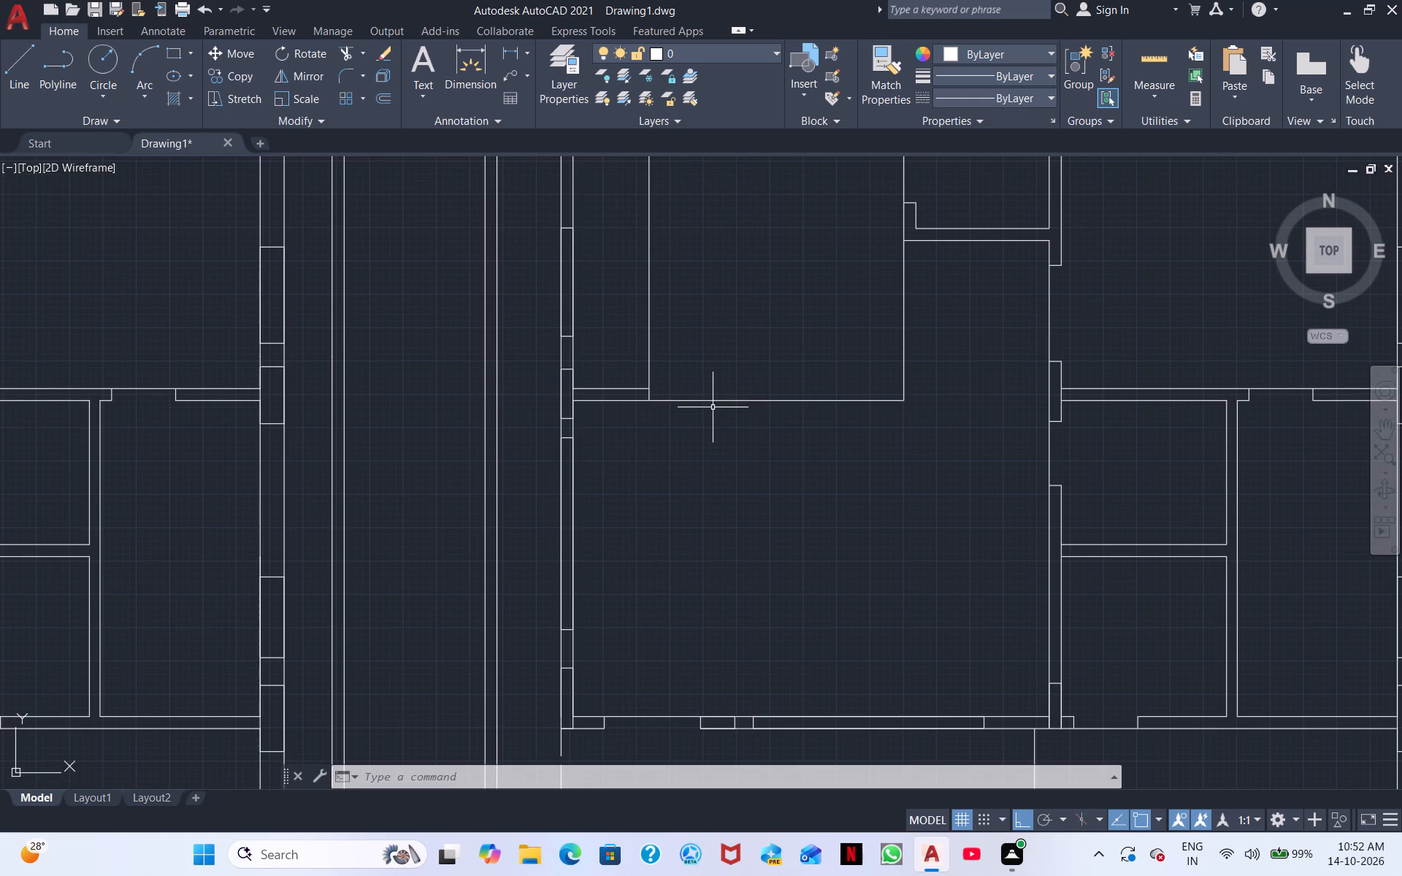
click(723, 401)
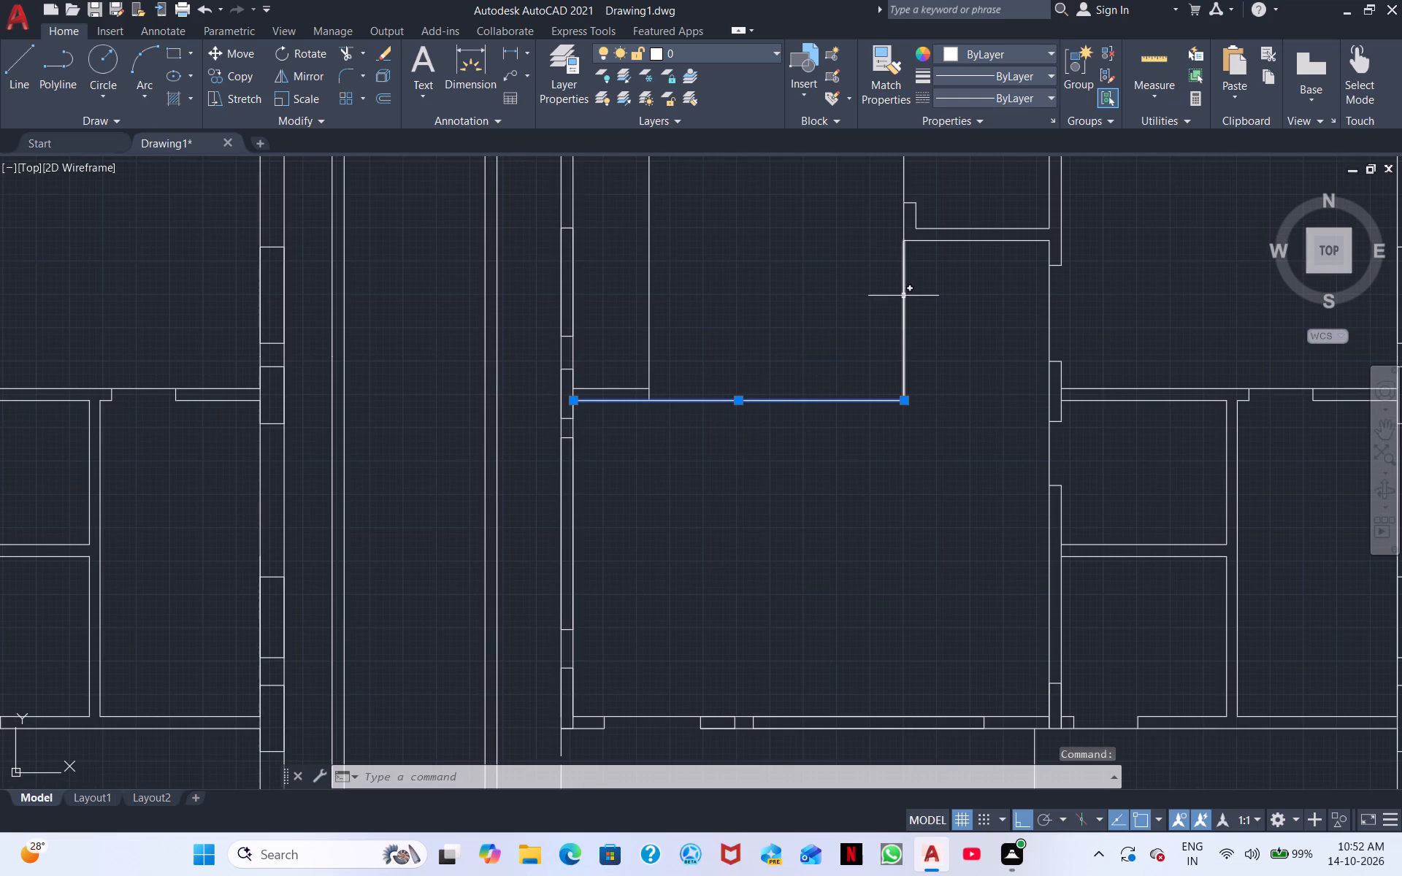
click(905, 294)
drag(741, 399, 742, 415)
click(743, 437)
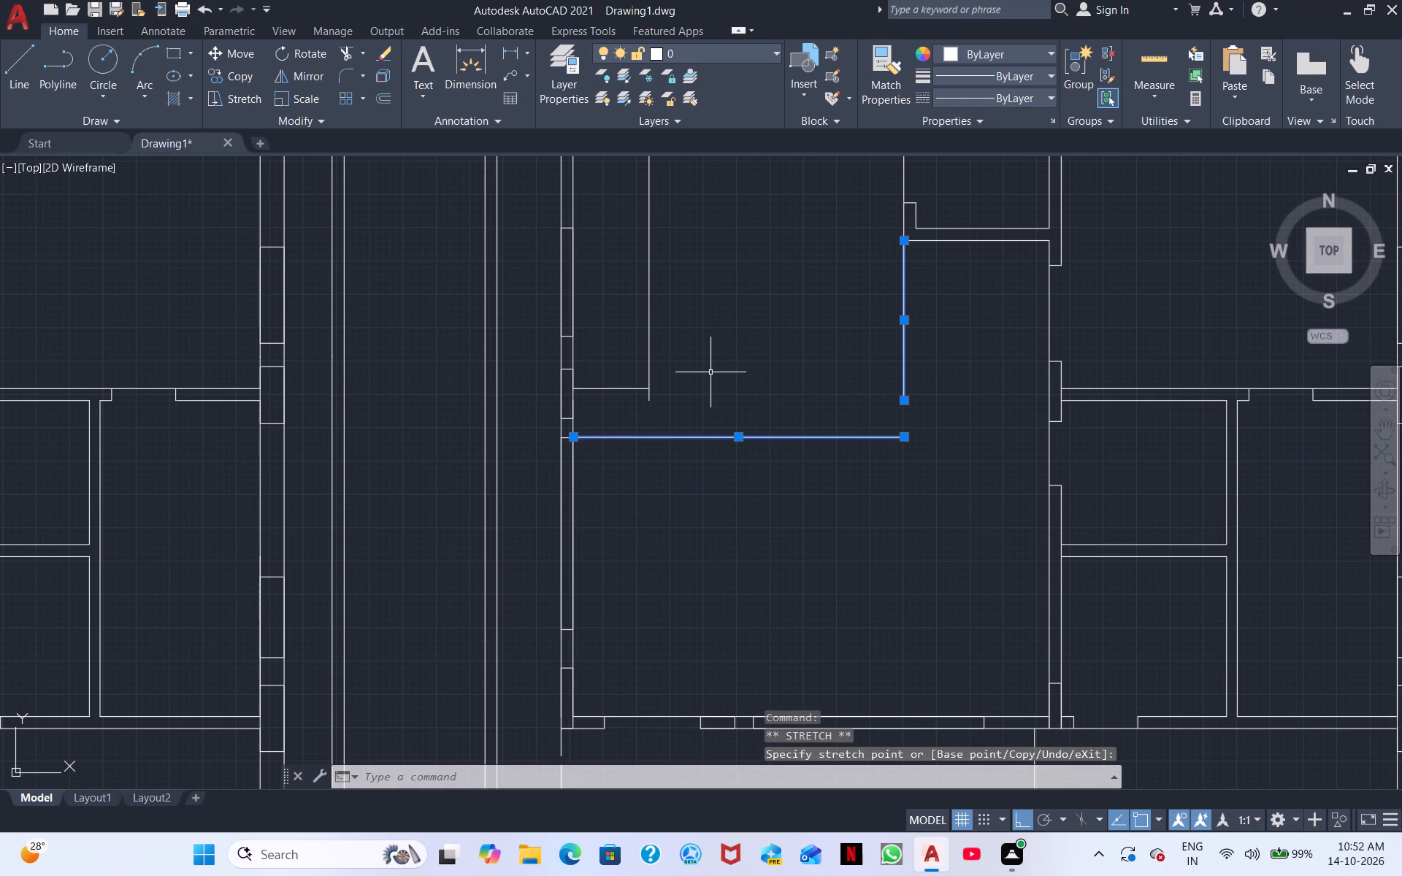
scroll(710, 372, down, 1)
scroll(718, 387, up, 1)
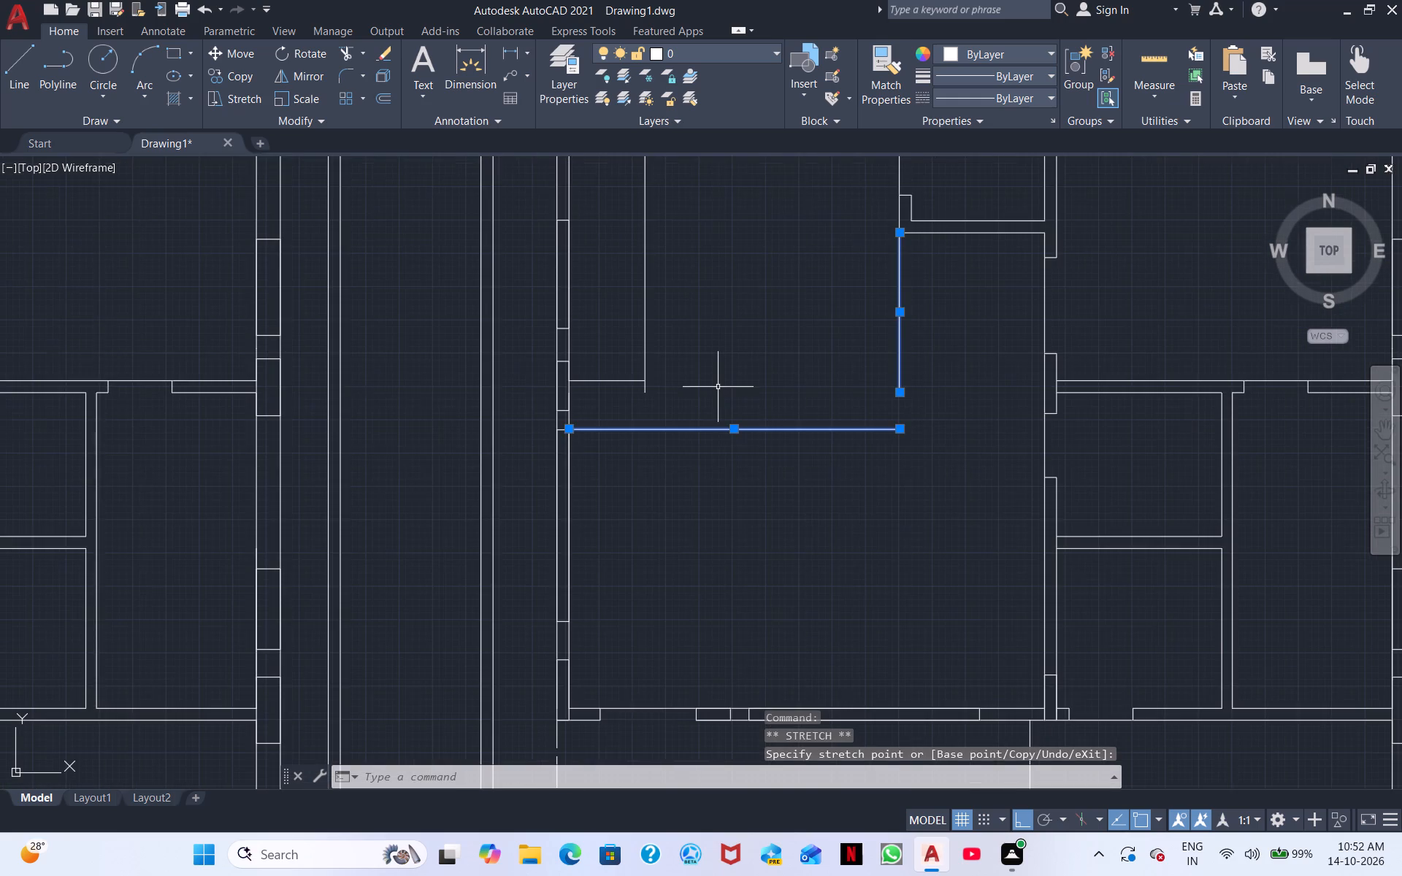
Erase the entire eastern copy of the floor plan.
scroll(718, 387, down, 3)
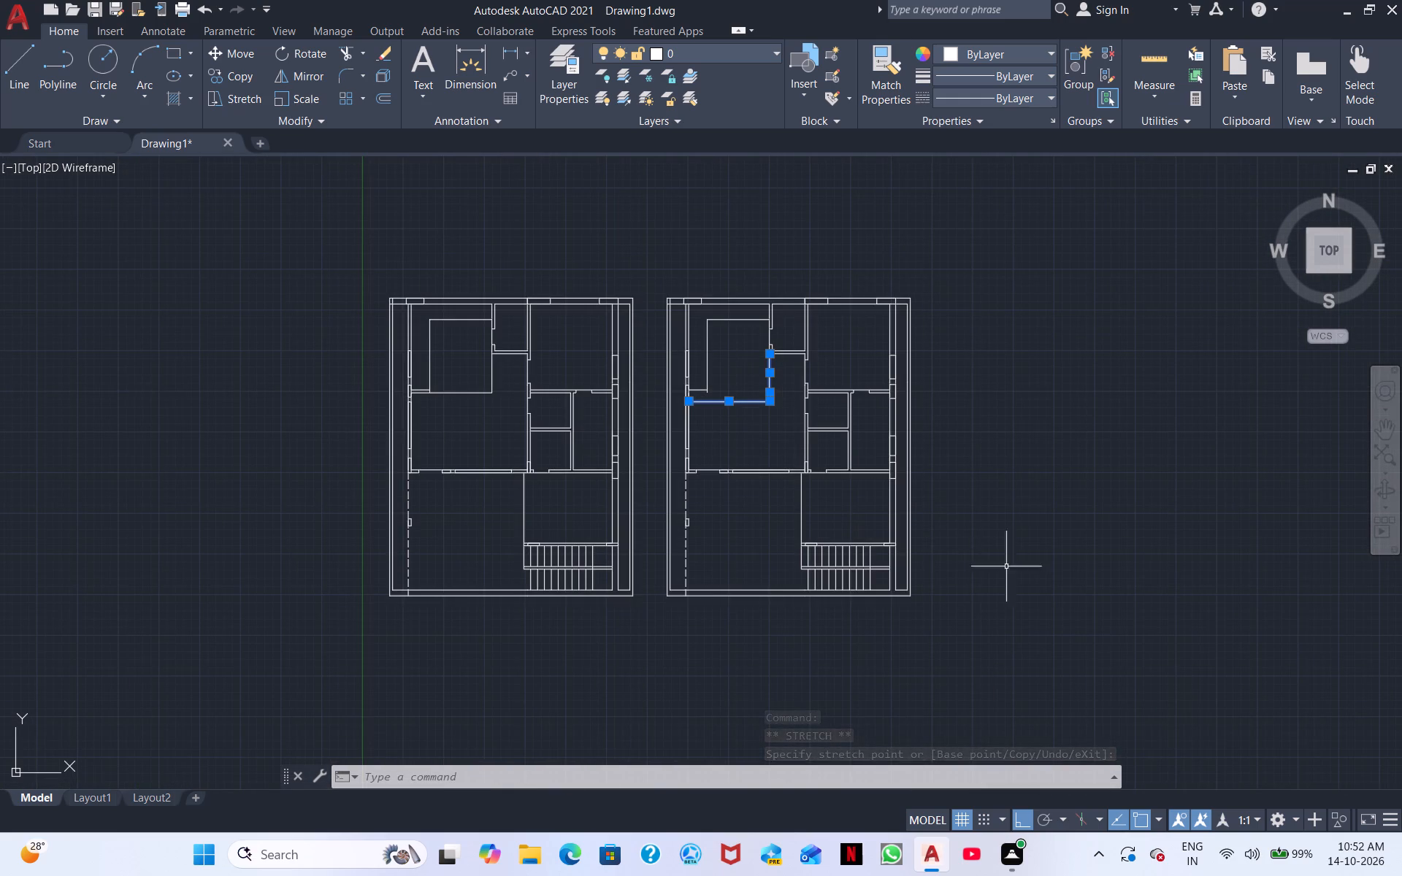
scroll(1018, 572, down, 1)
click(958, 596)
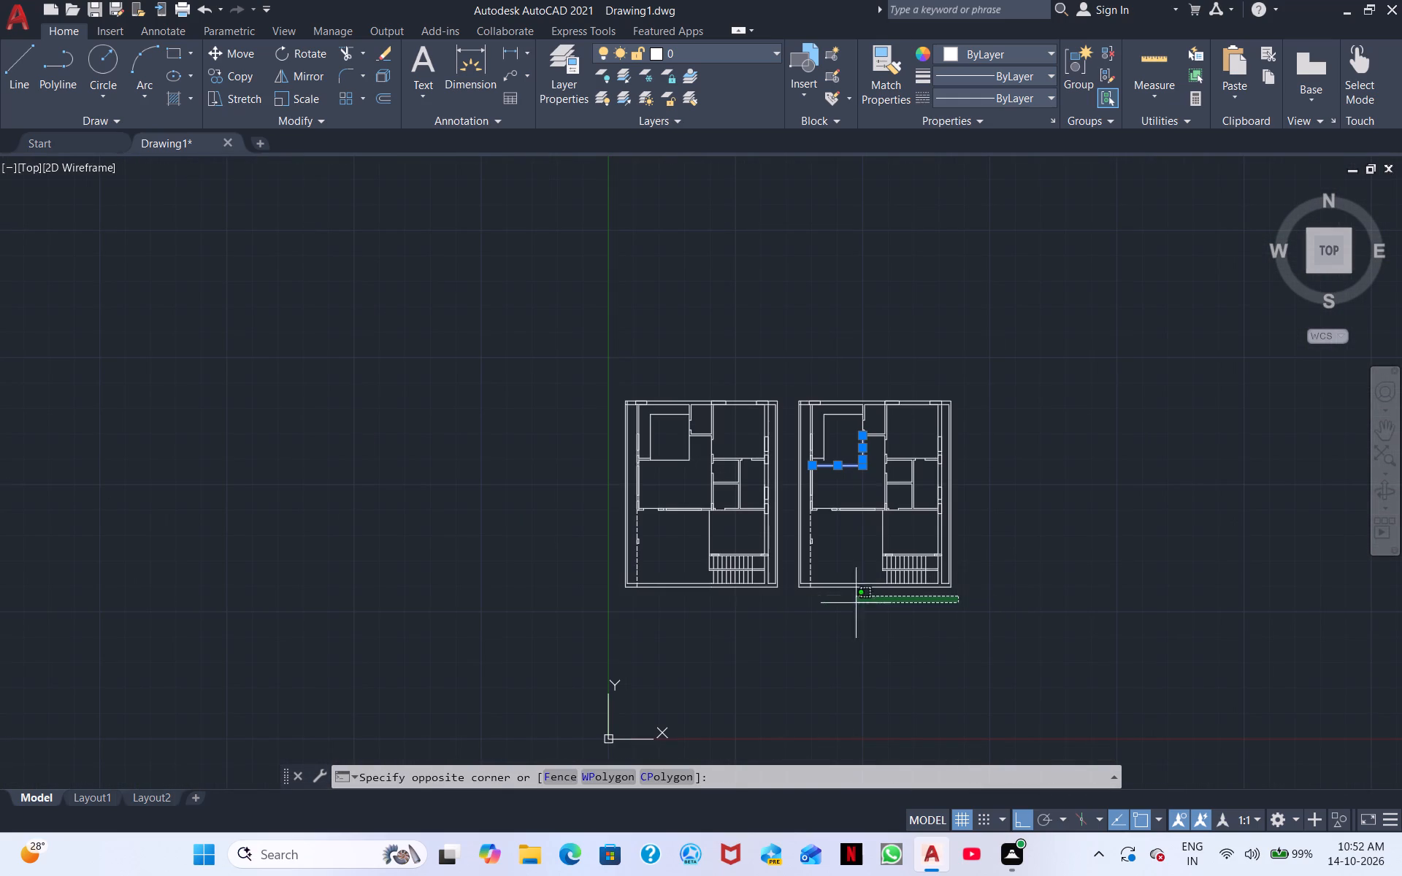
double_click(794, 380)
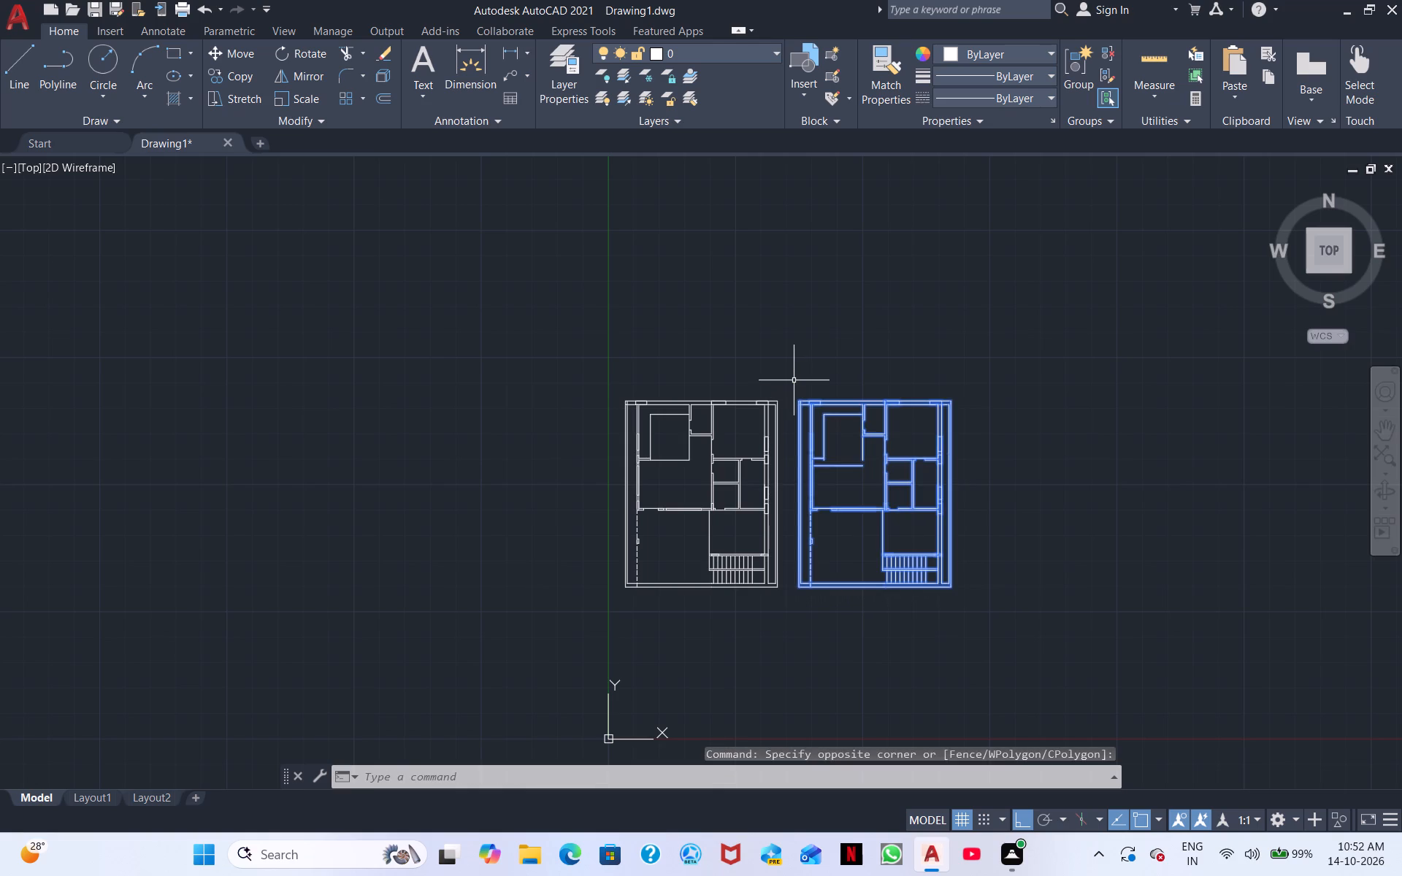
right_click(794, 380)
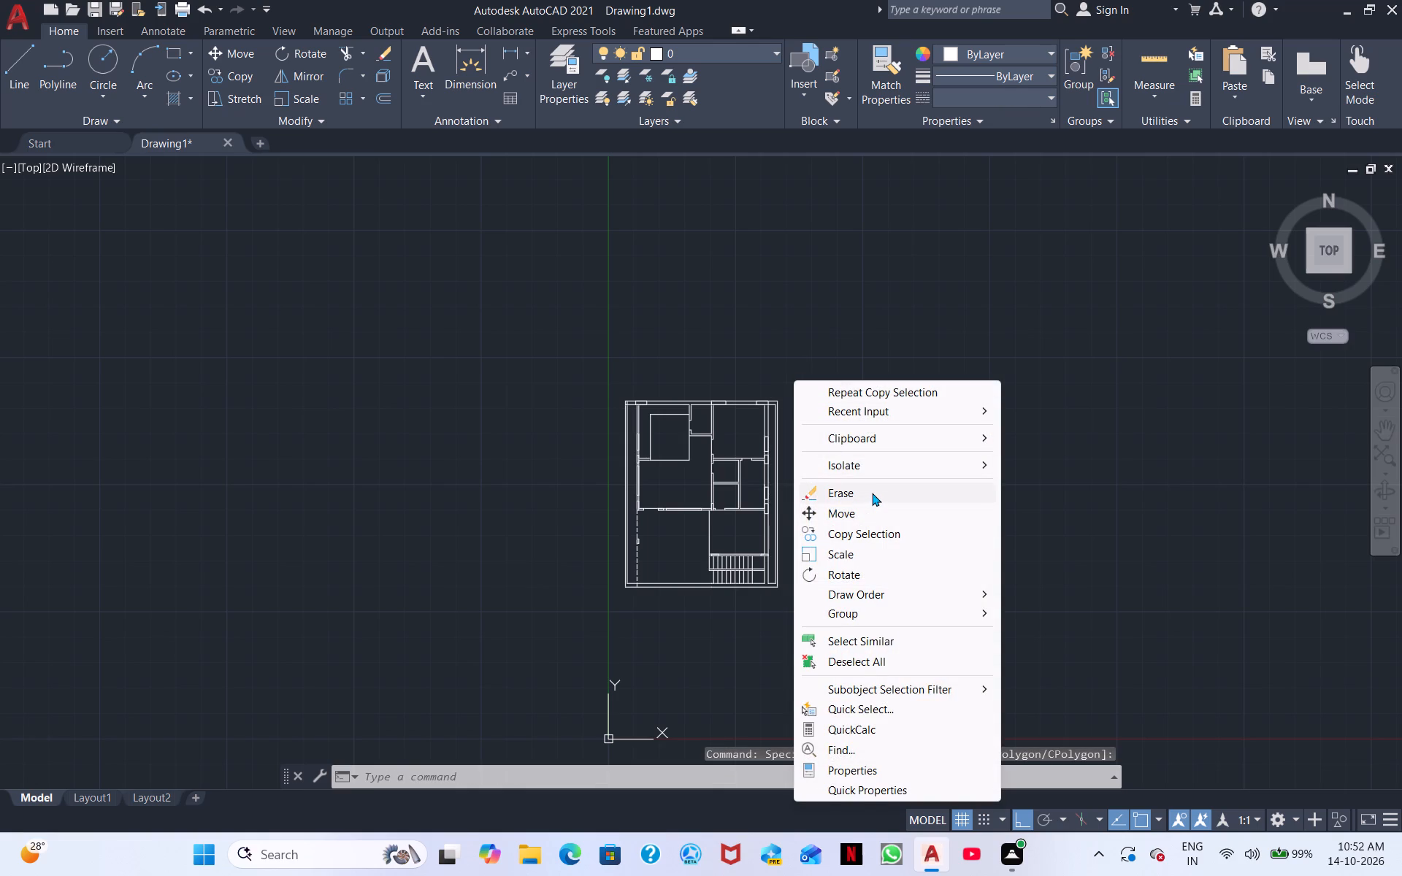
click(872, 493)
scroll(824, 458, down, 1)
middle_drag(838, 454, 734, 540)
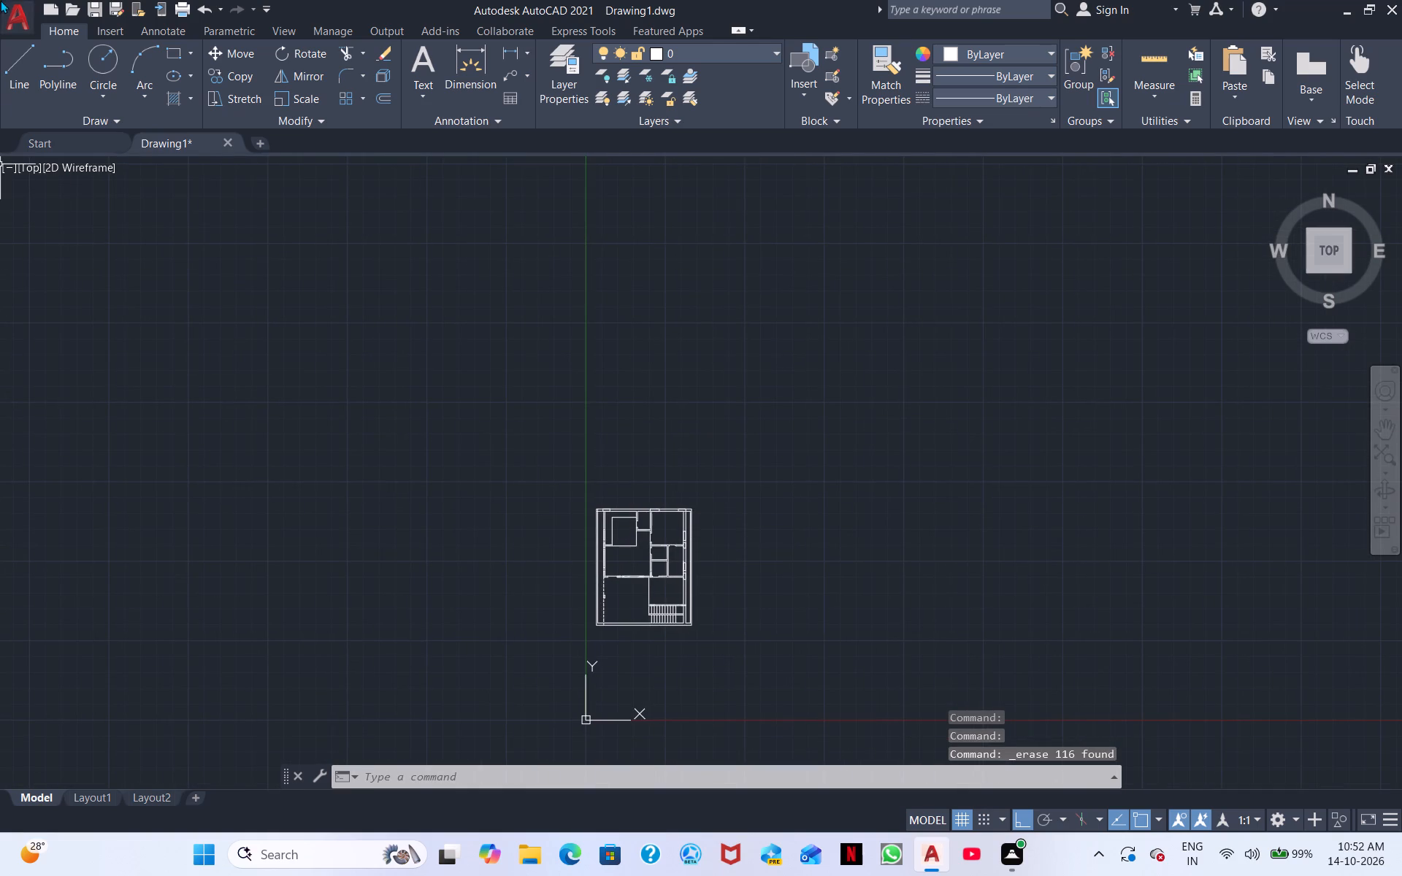
Save the drawing in the Documents folder under the file name "north facing house plan".
click(25, 18)
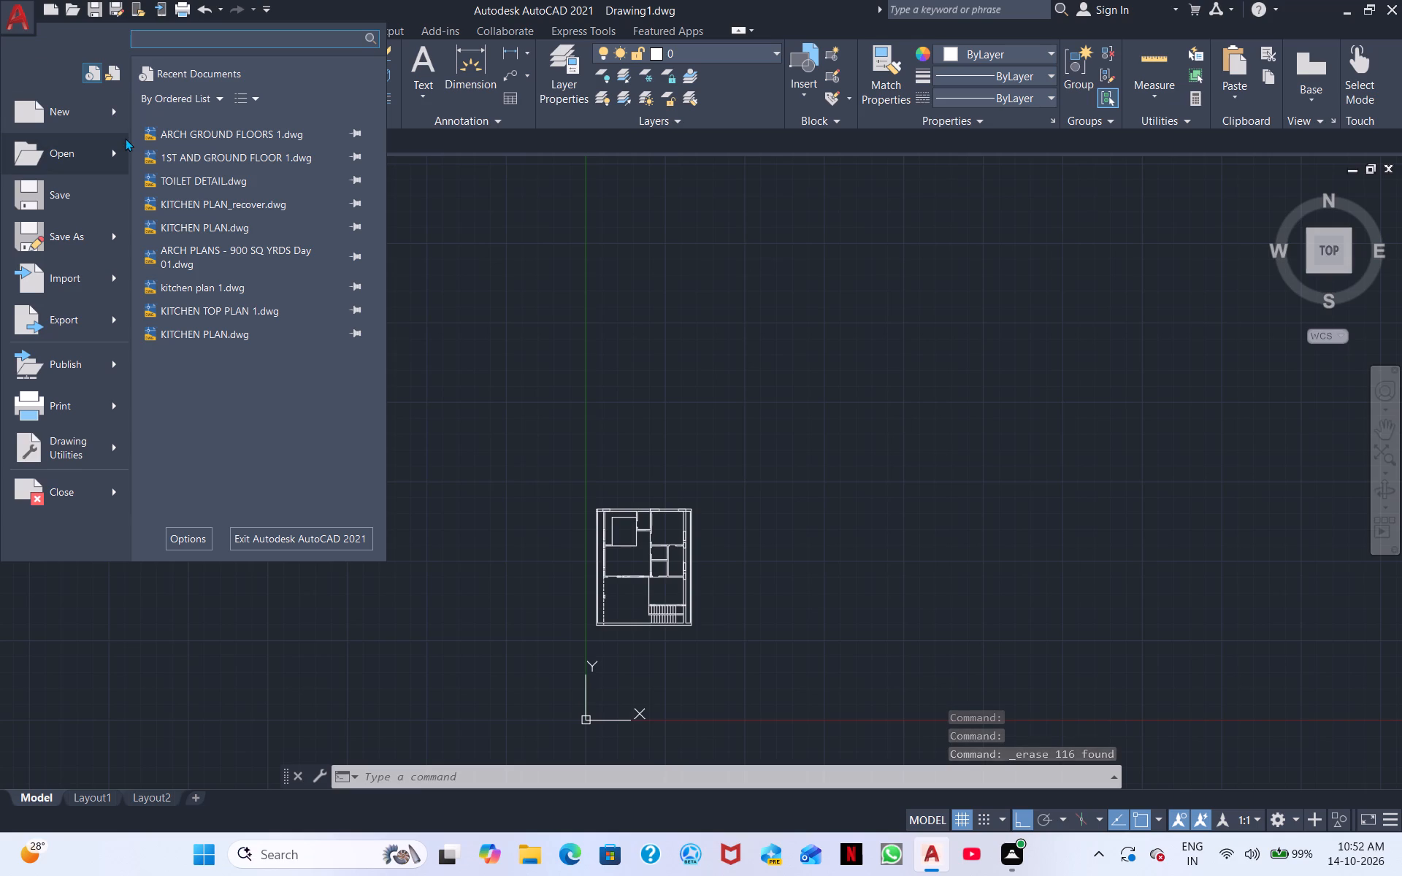
click(69, 199)
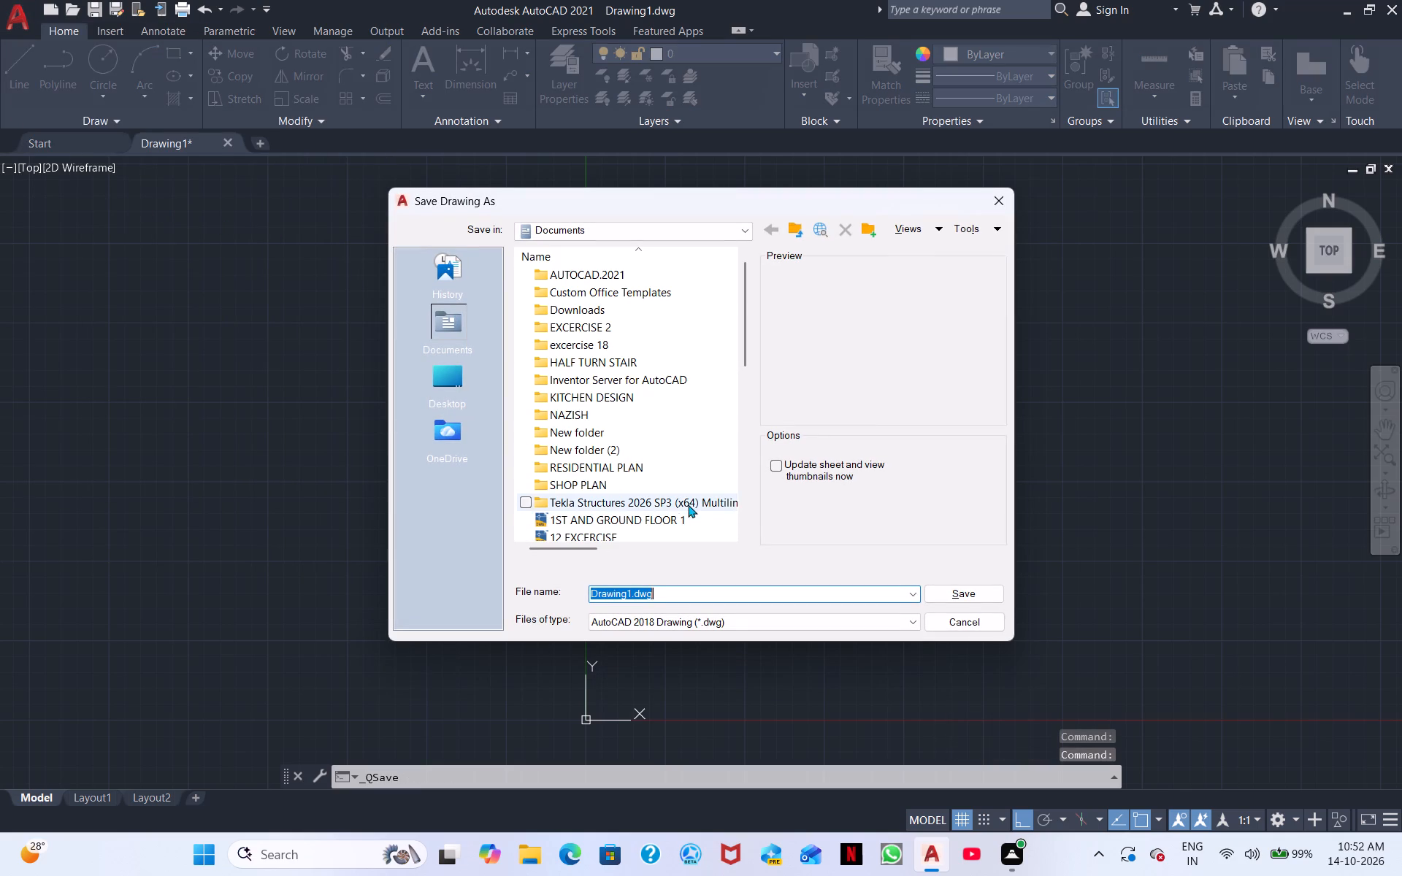
key(BackSpace)
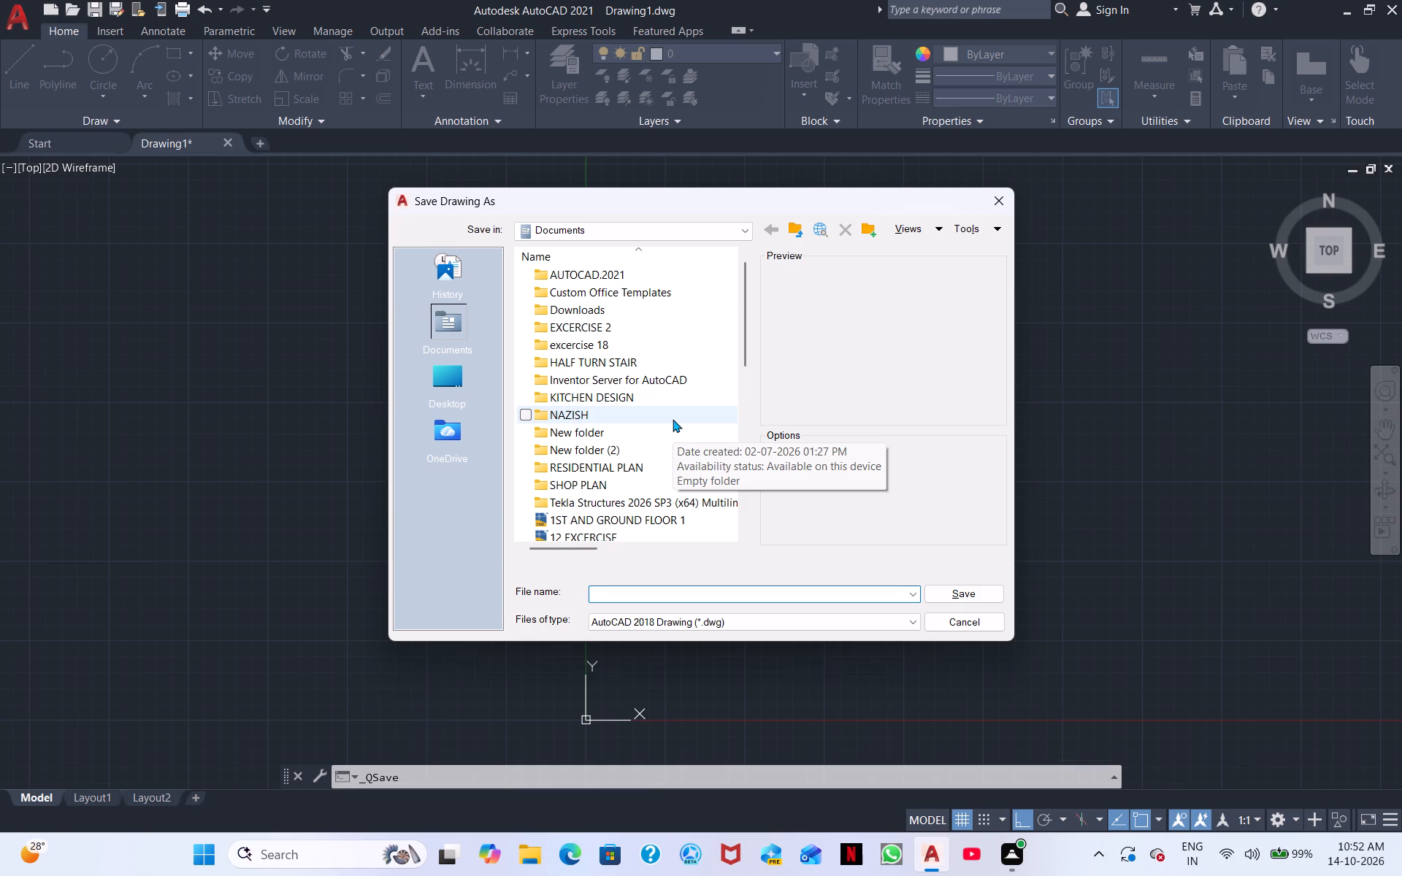
text(north)
key(space)
text(face)
key(space)
key(BackSpace)
key(BackSpace)
text(ing house)
key(space)
text(pla)
key(n)
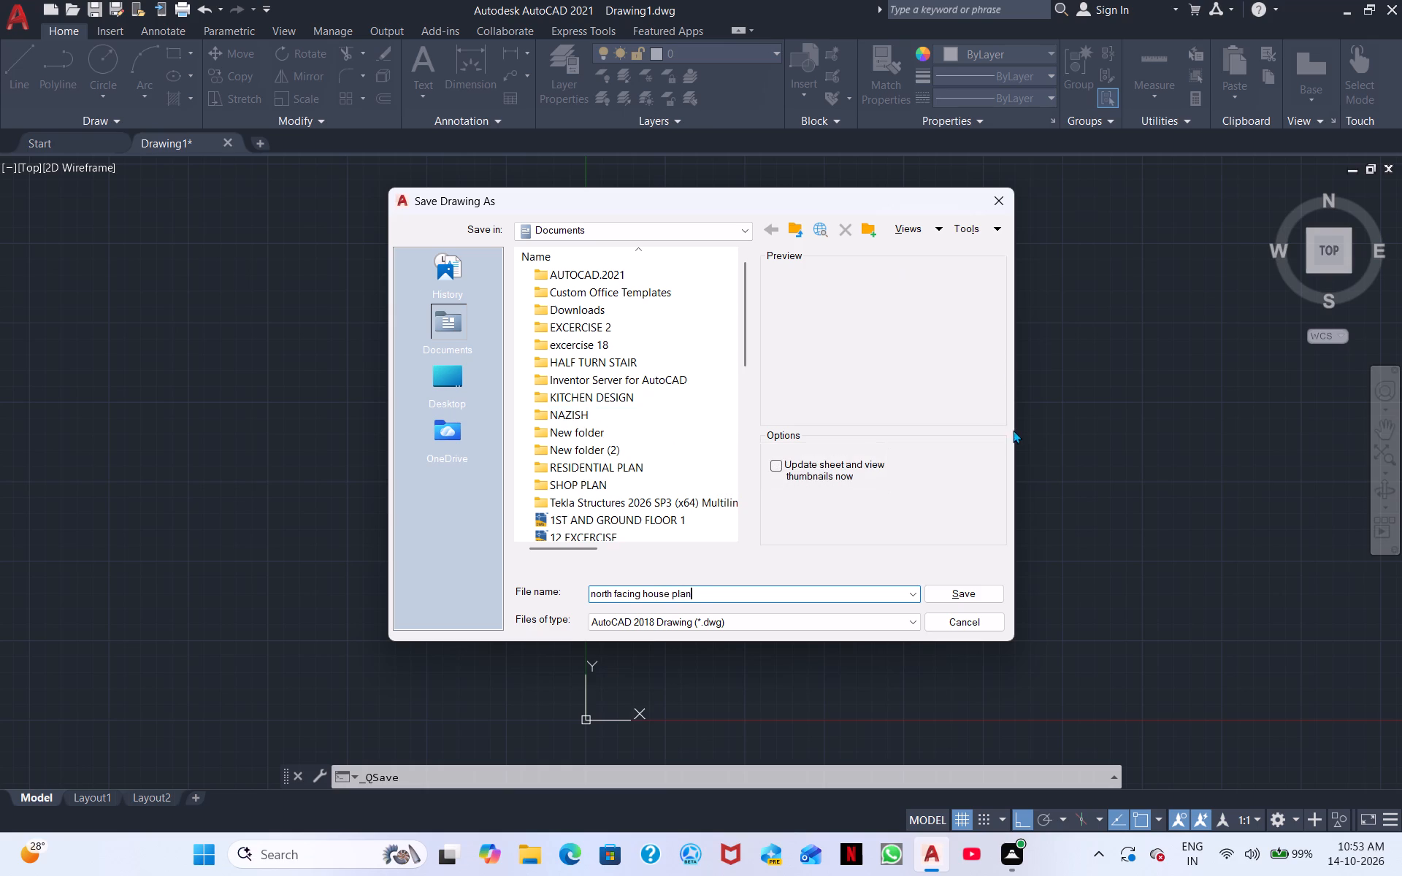
click(959, 596)
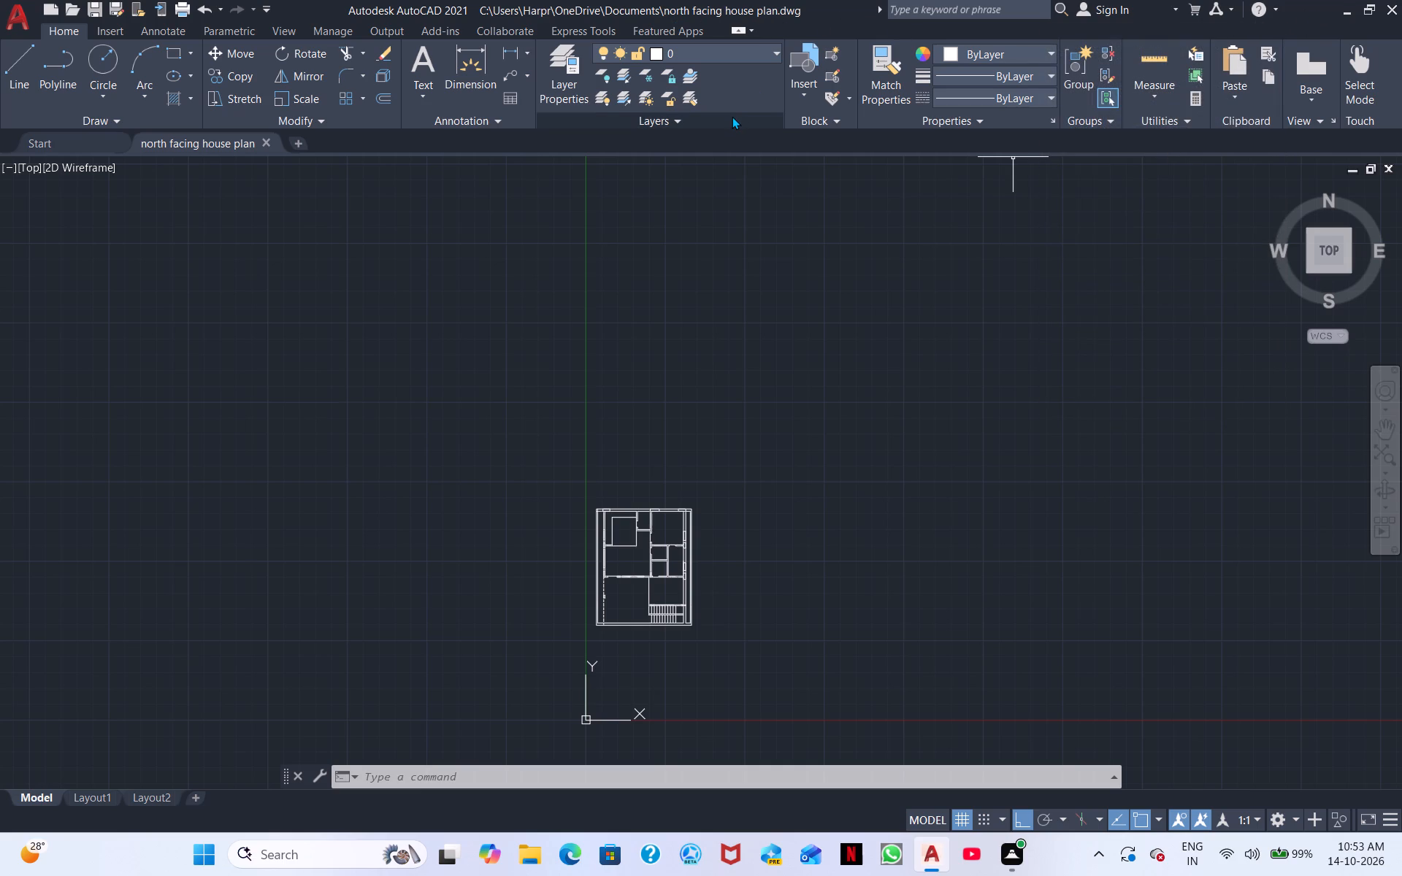
key(ctrl+s)
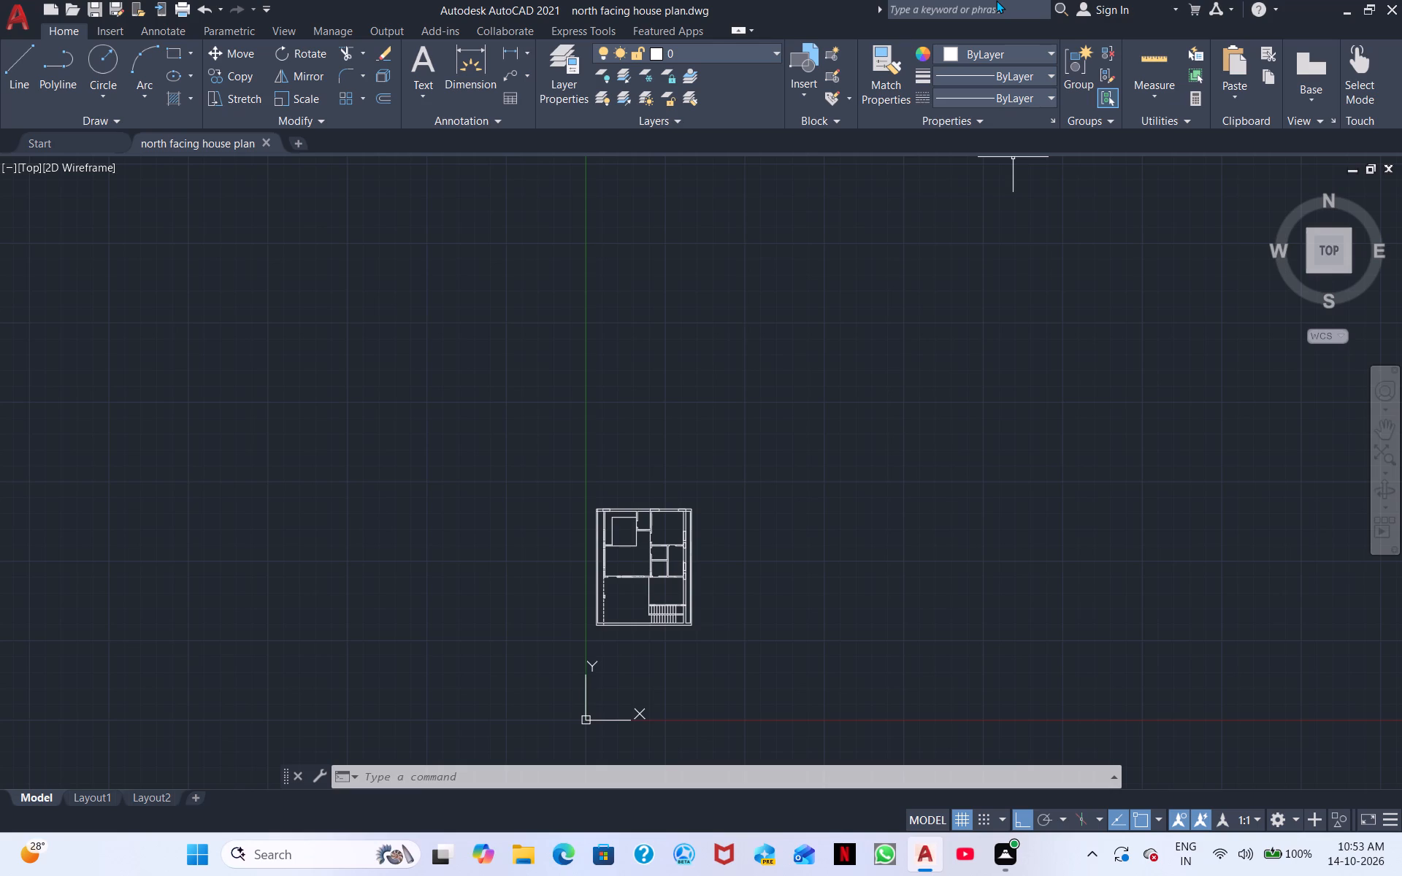
Draw vertical construction lines through both faces of the west boundary wall and the dashed line at the plan's south-west corner.
scroll(729, 713, up, 2)
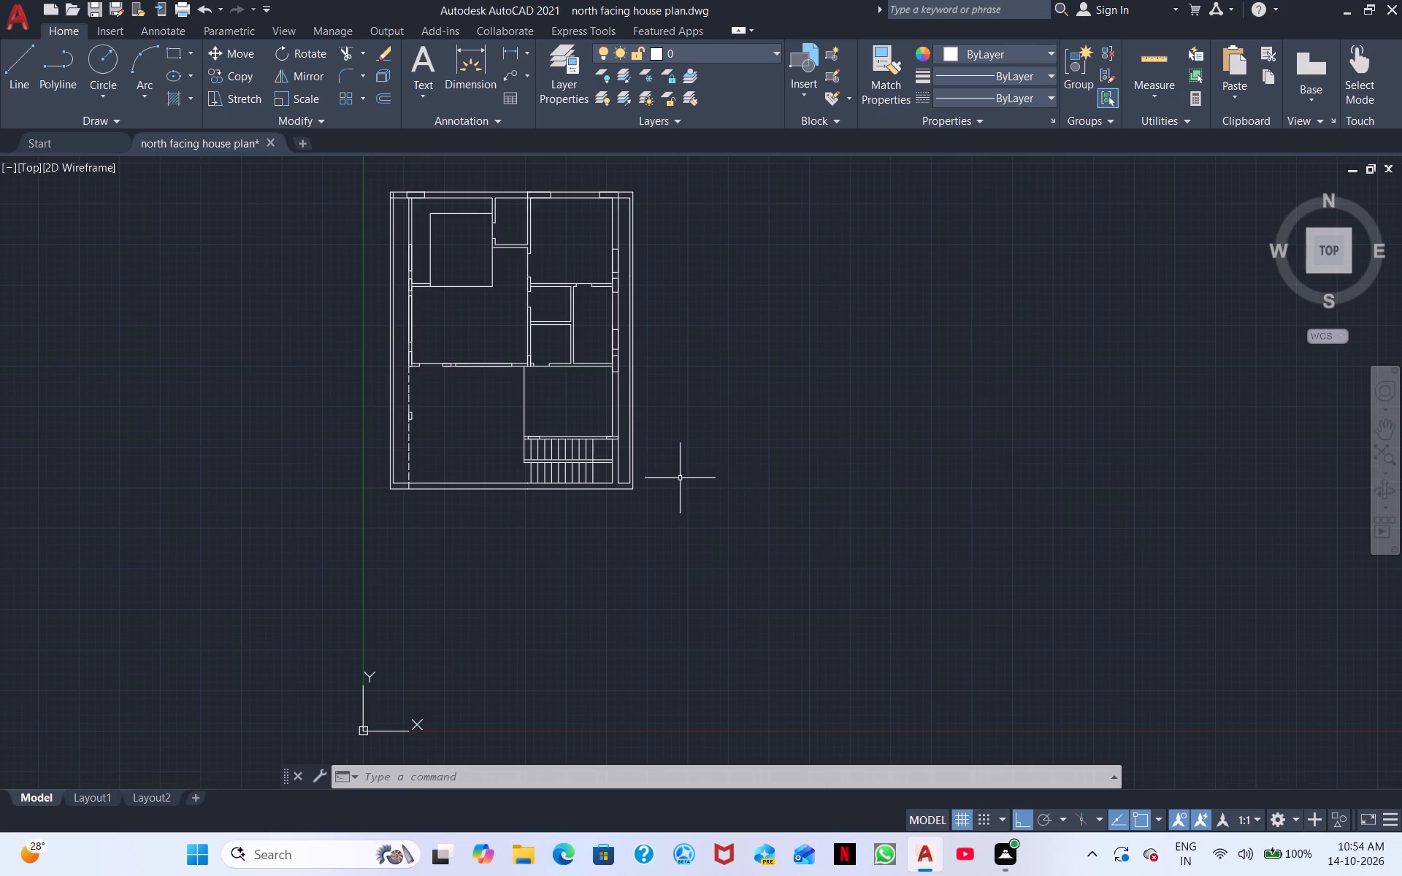
scroll(758, 264, up, 1)
middle_drag(729, 326, 674, 420)
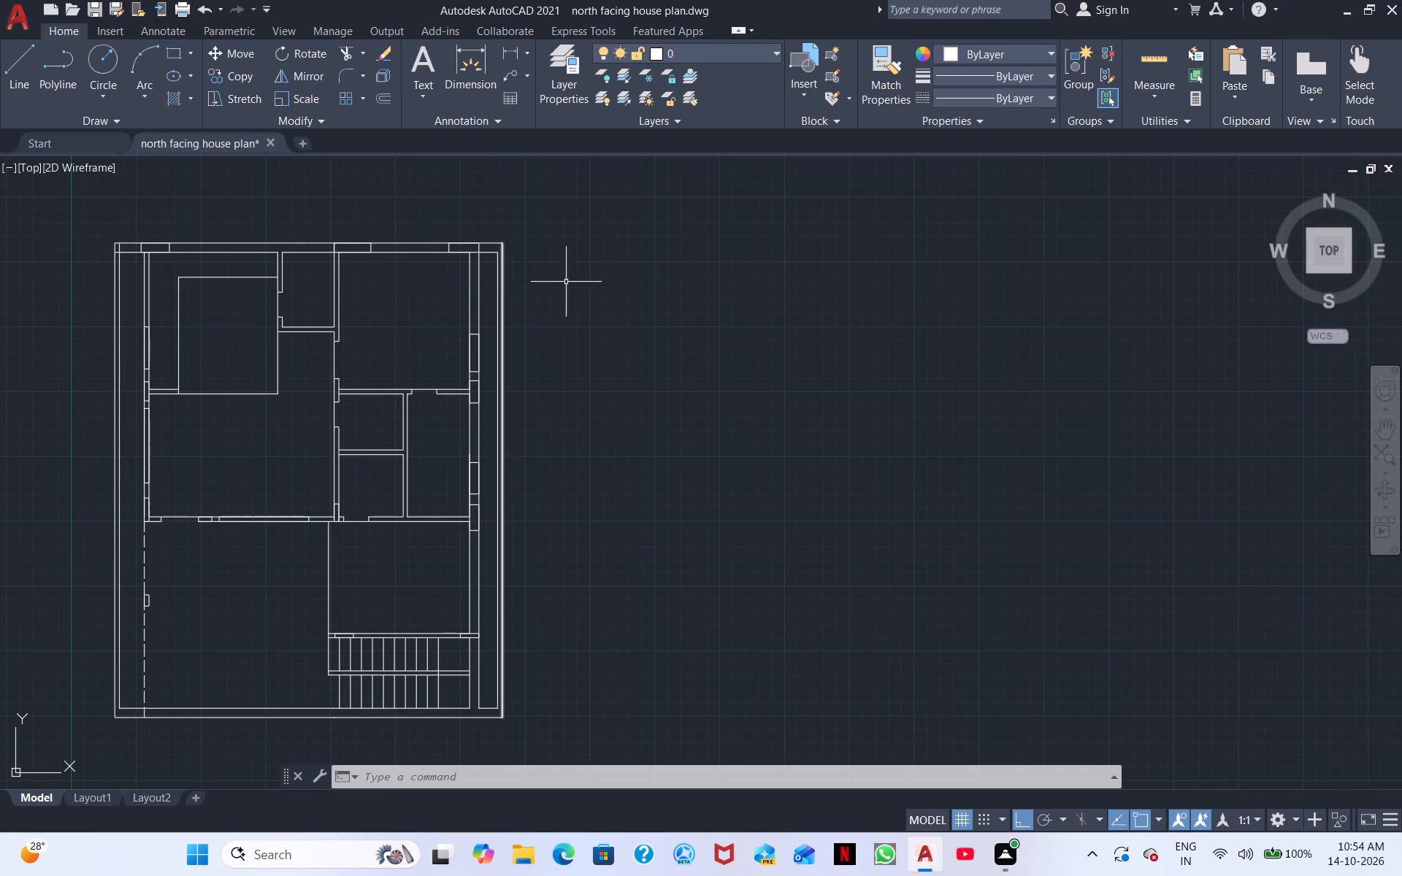
middle_drag(600, 287, 854, 286)
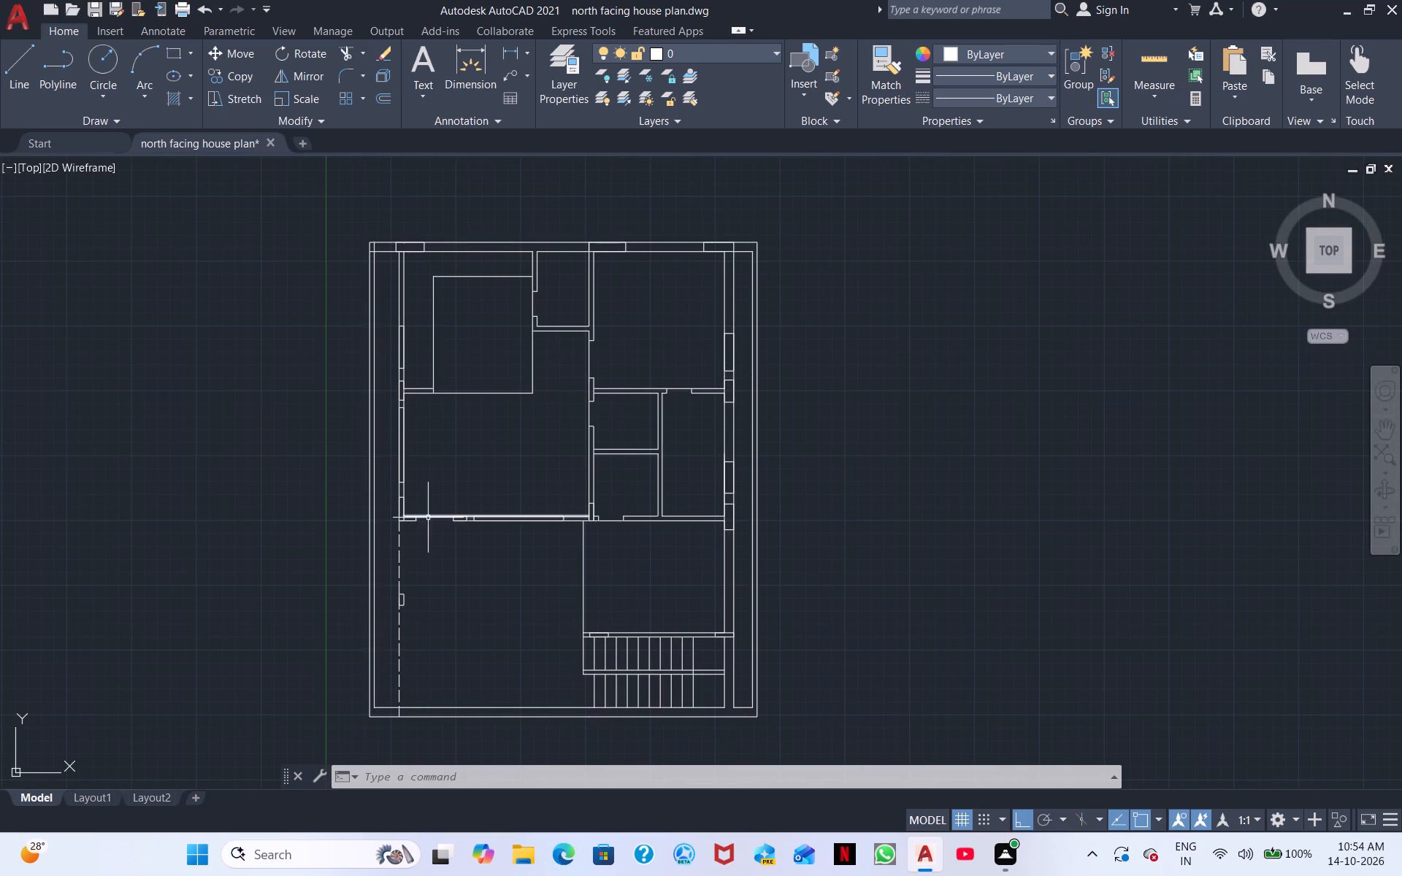
middle_drag(428, 518, 445, 288)
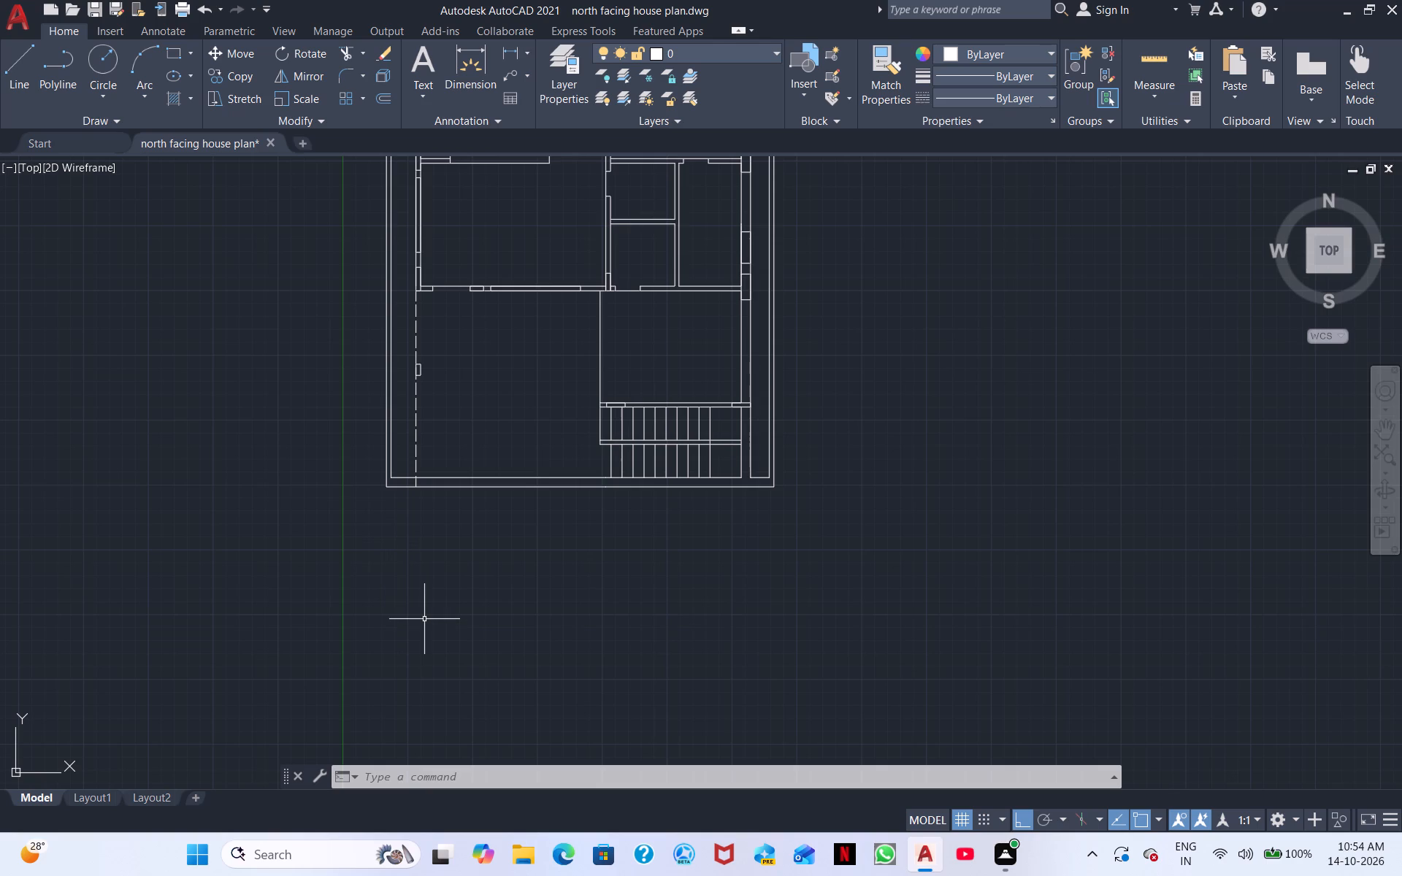
text(xl)
key(space)
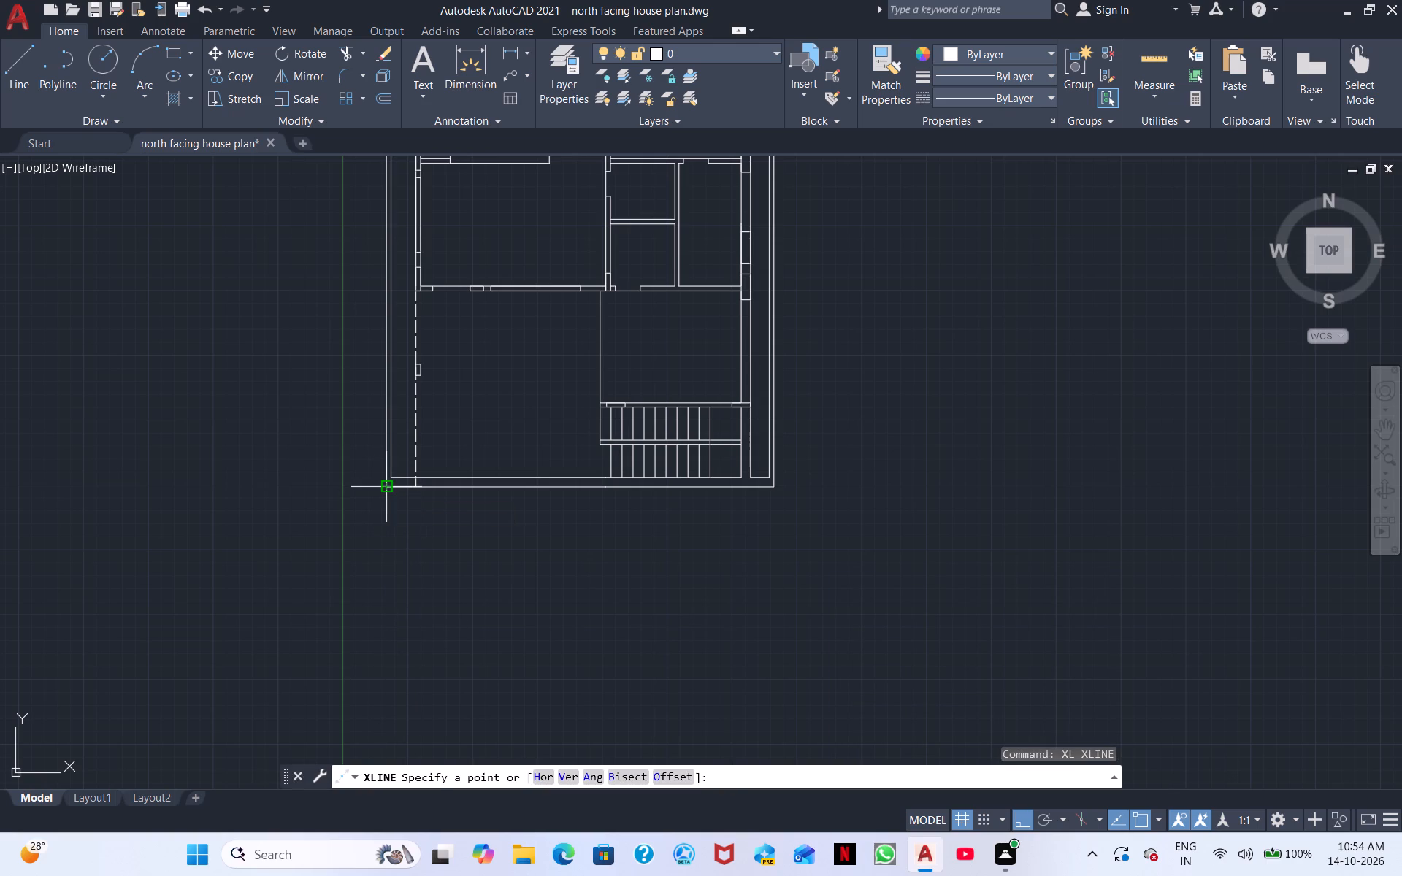
scroll(383, 485, up, 1)
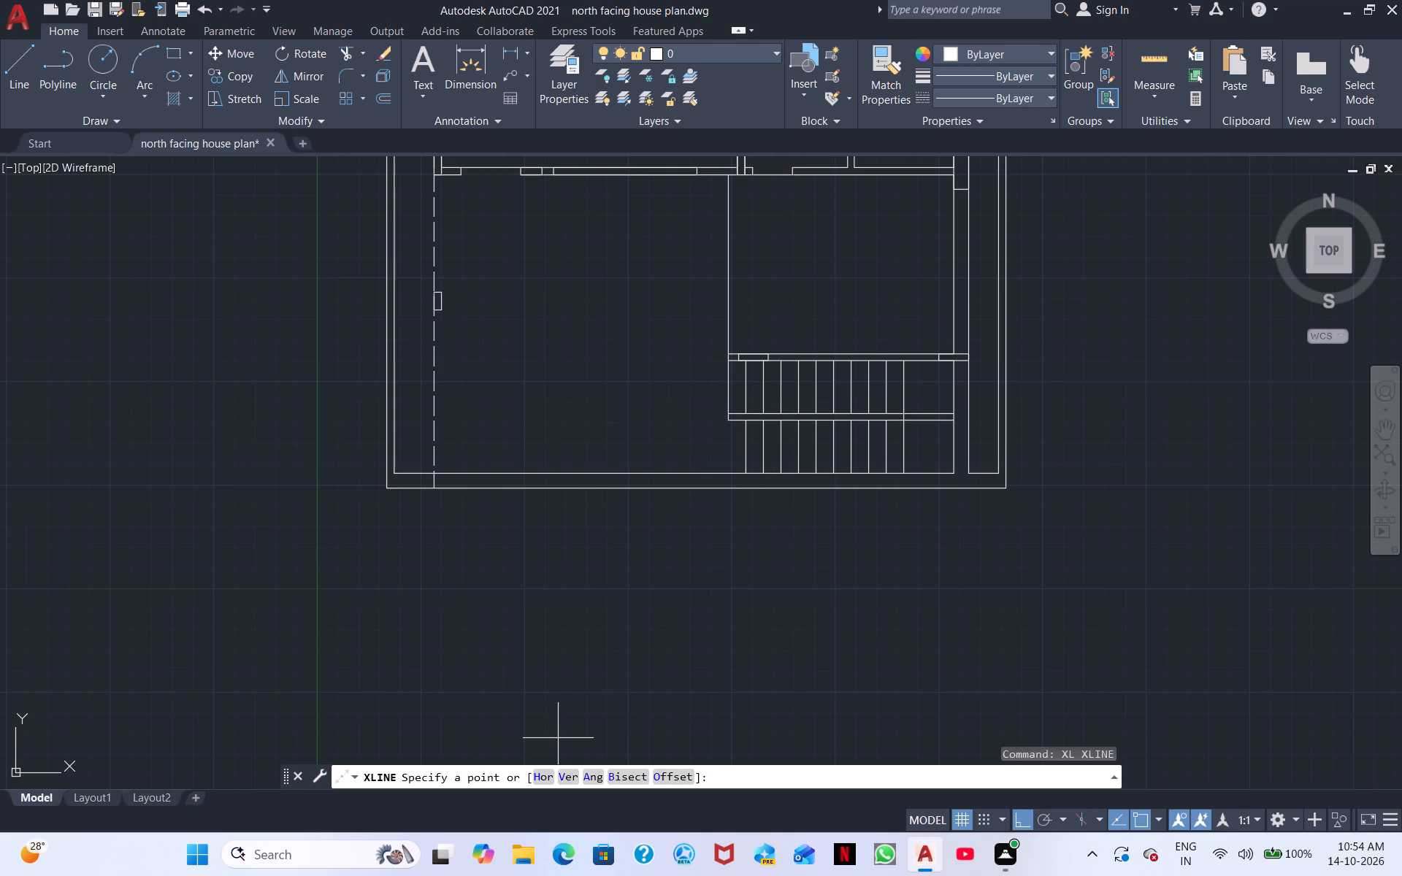
click(567, 776)
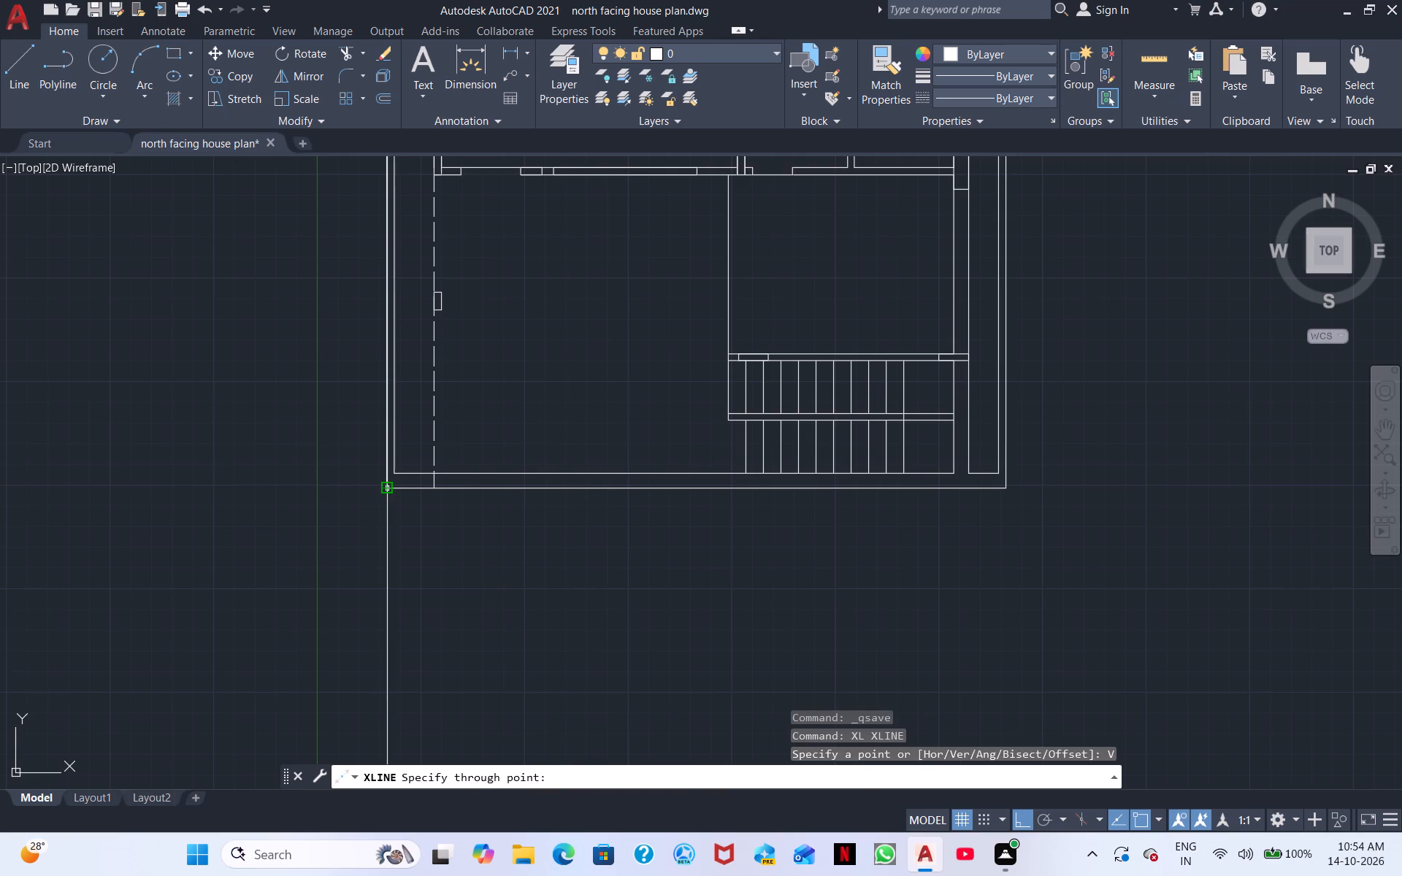
click(385, 491)
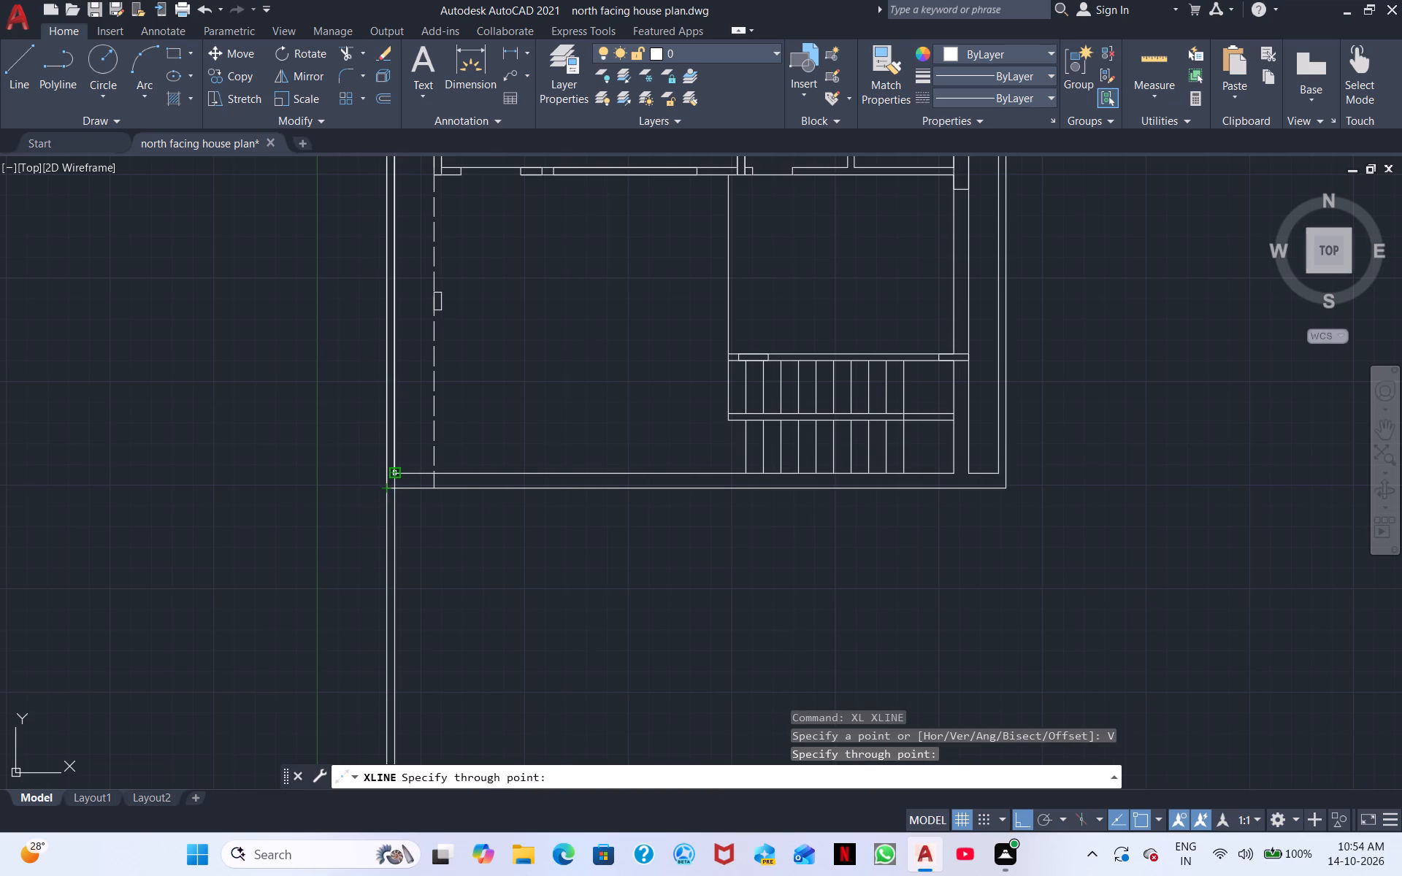
click(394, 477)
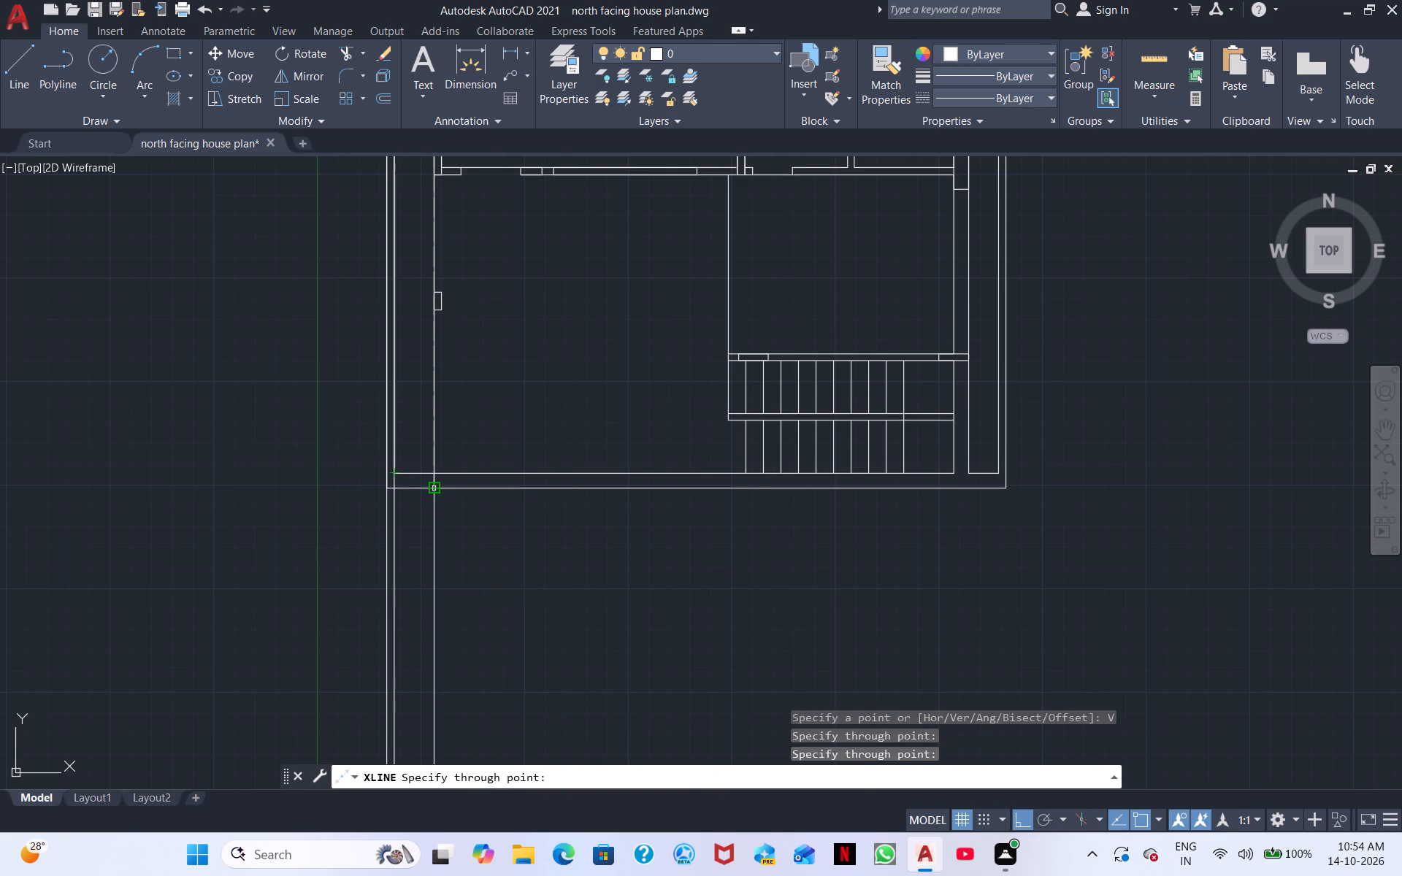
click(432, 484)
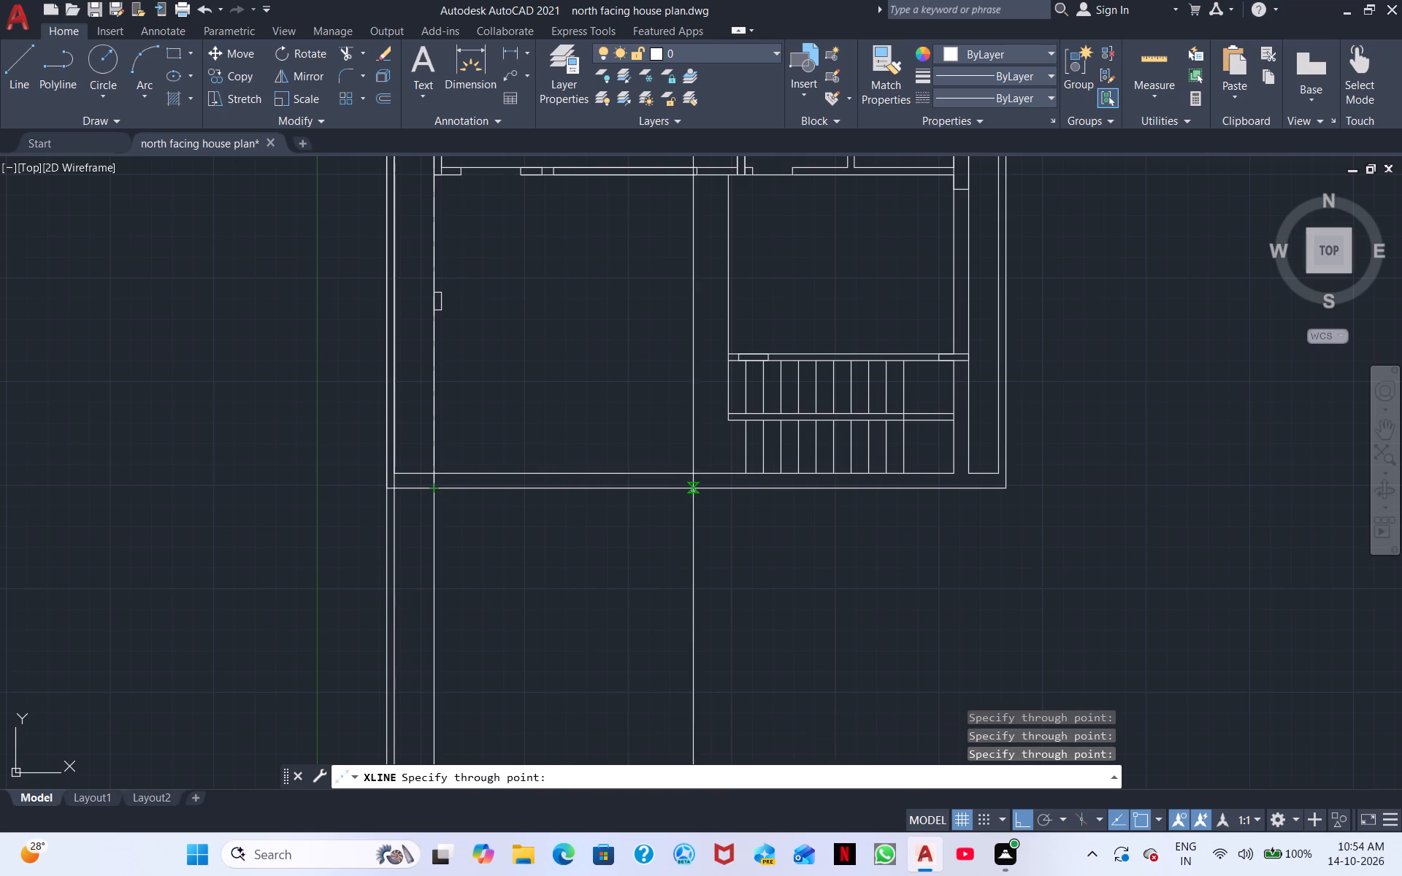
Add vertical construction lines along both faces of the central partition wall, the east building wall and the east boundary wall.
middle_drag(705, 530, 652, 640)
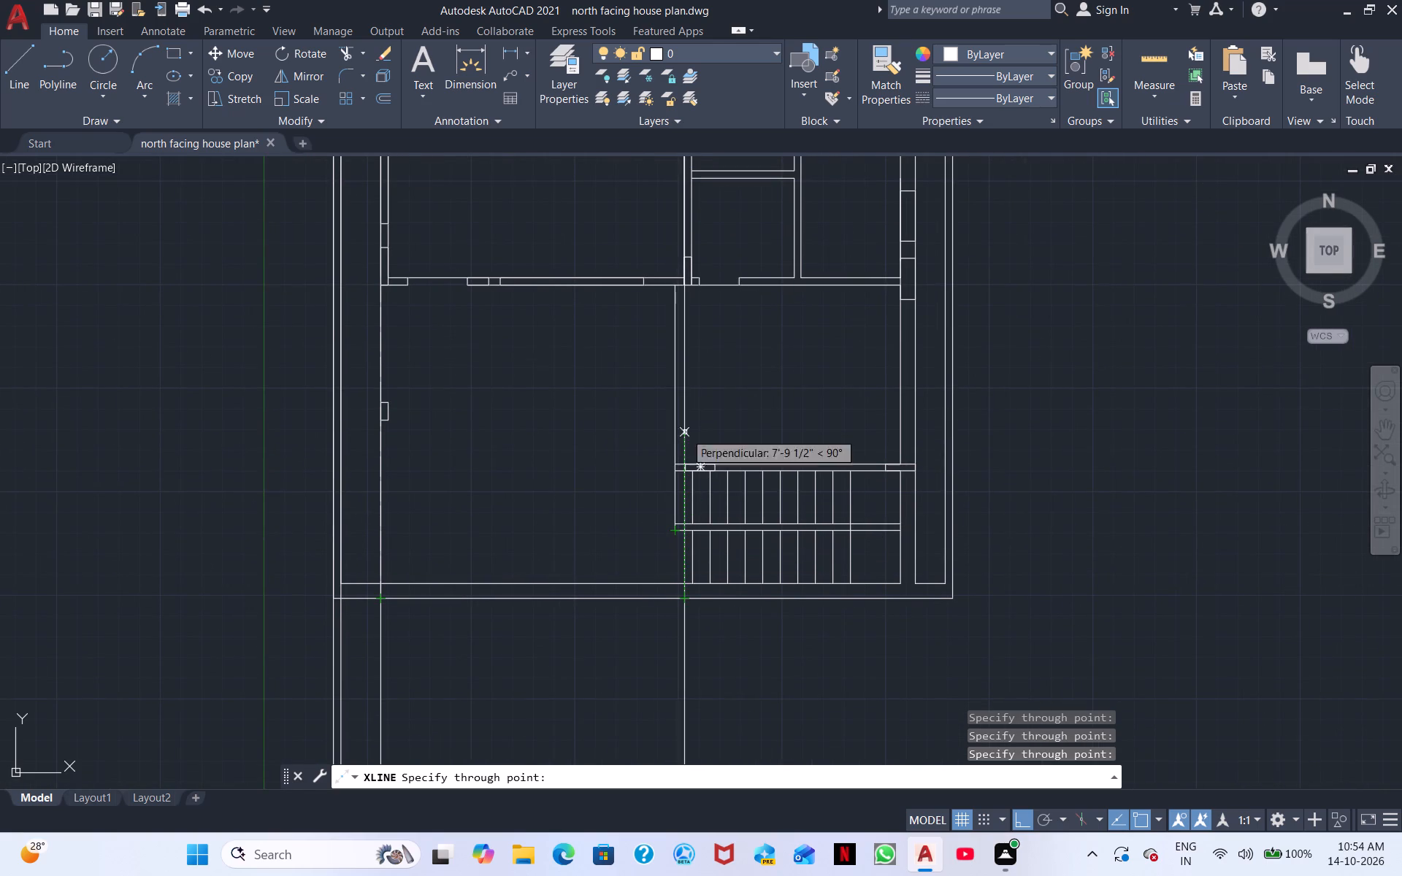
scroll(688, 284, up, 3)
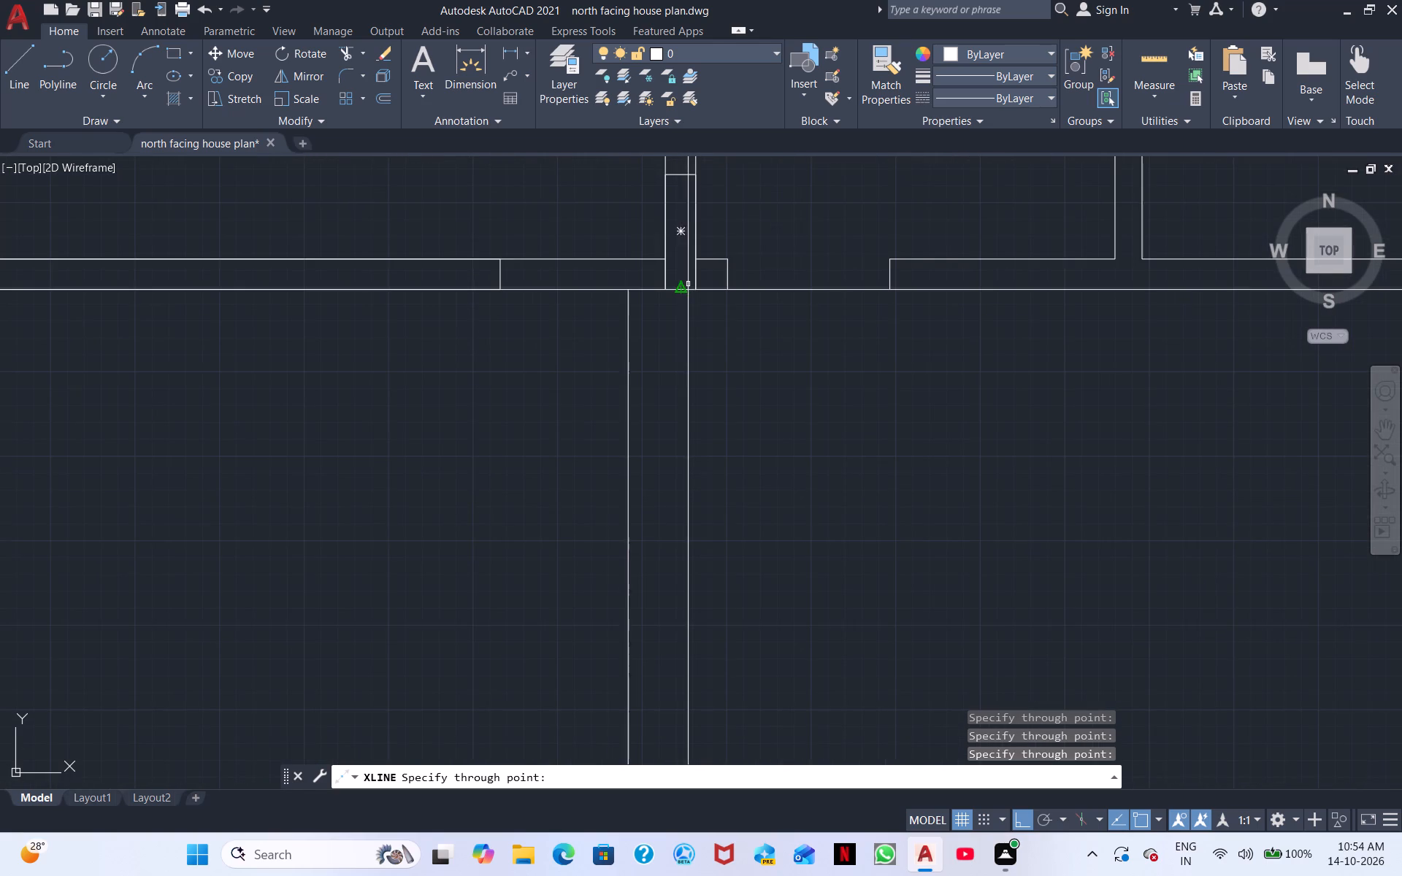
click(666, 292)
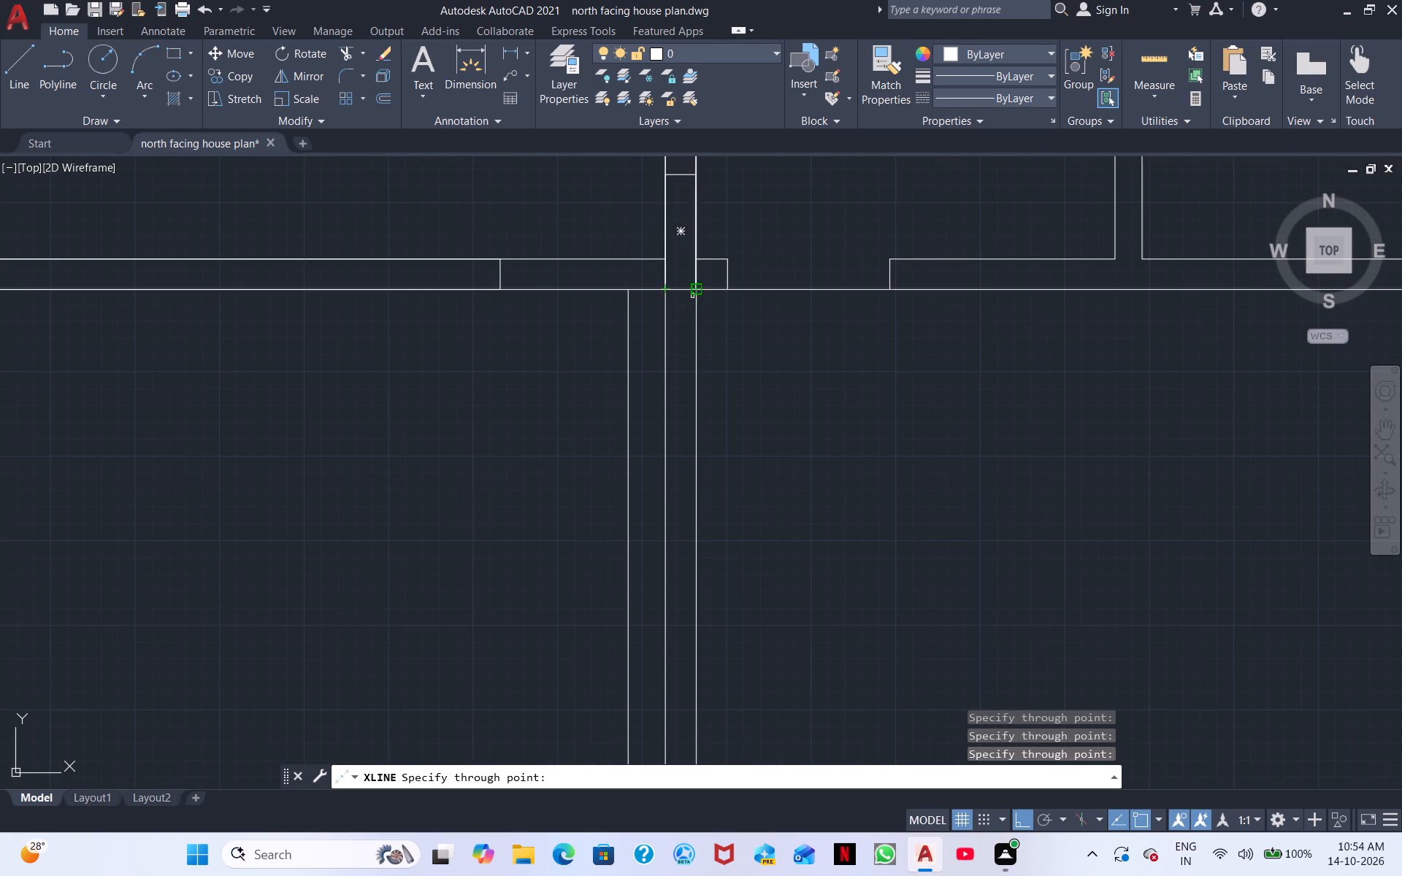
click(695, 297)
middle_drag(993, 412, 598, 417)
scroll(711, 313, down, 2)
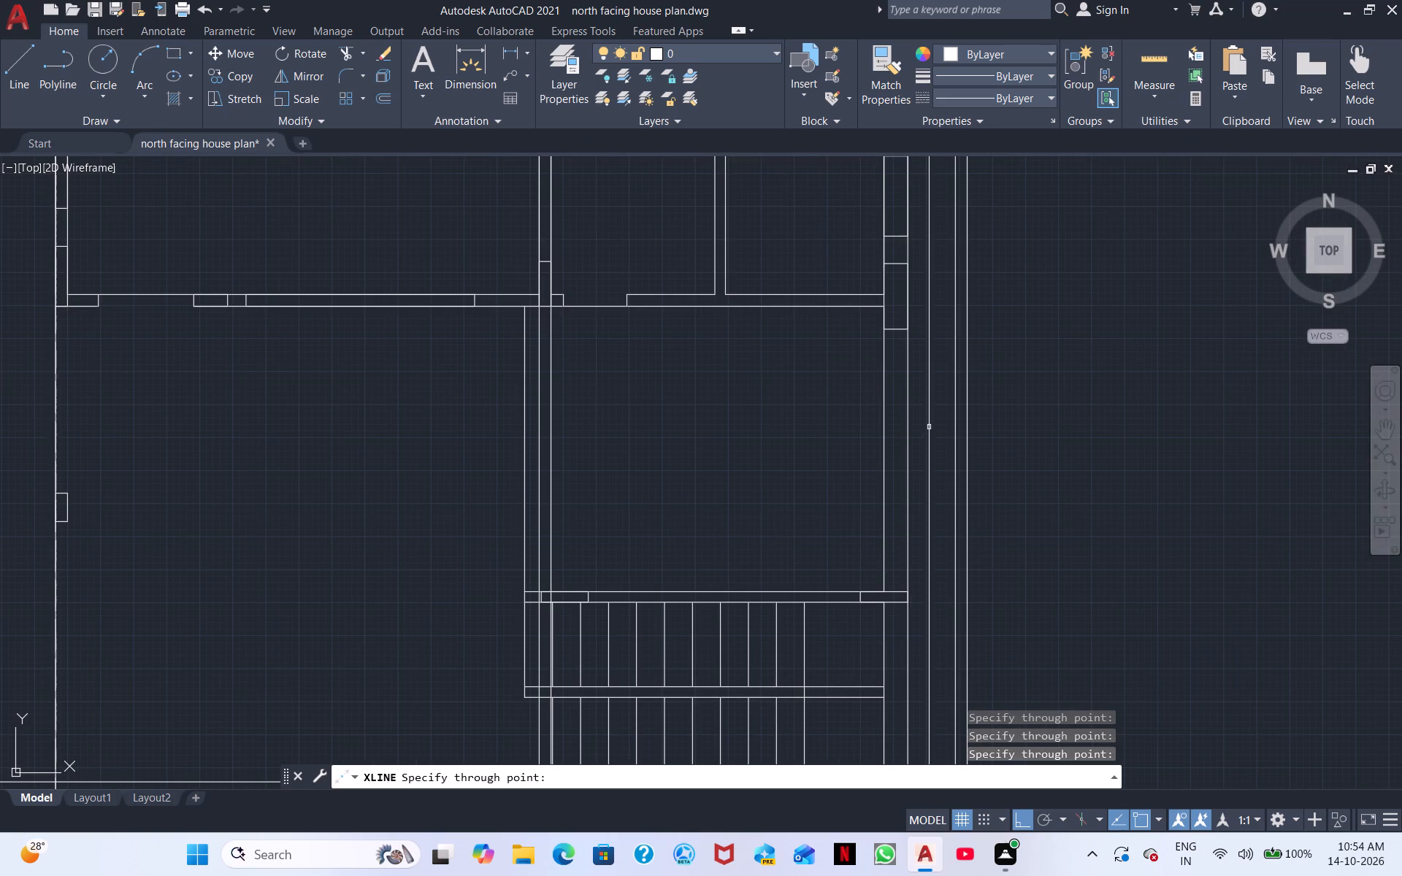
click(884, 496)
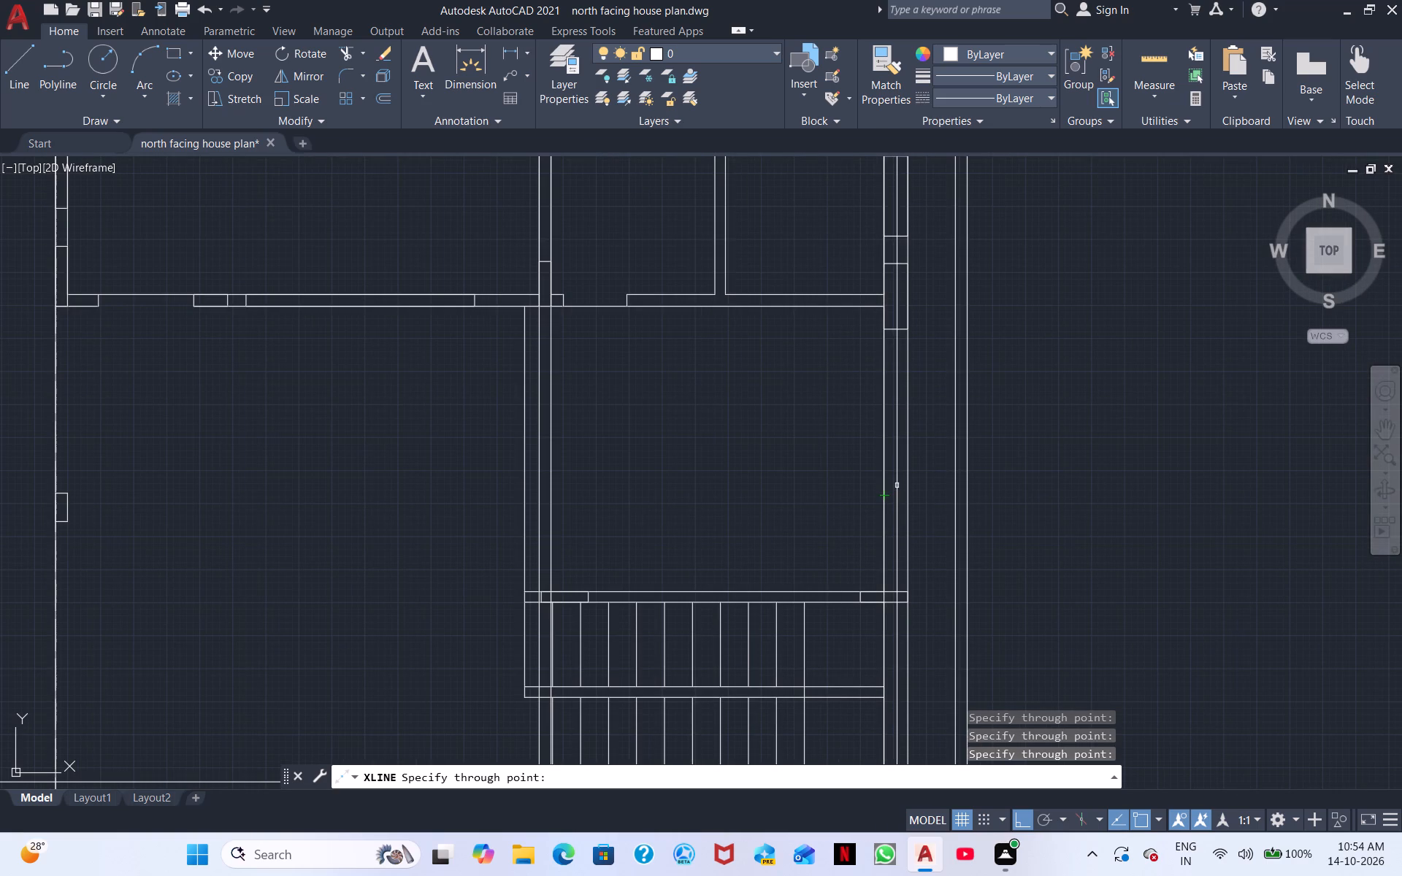
click(907, 479)
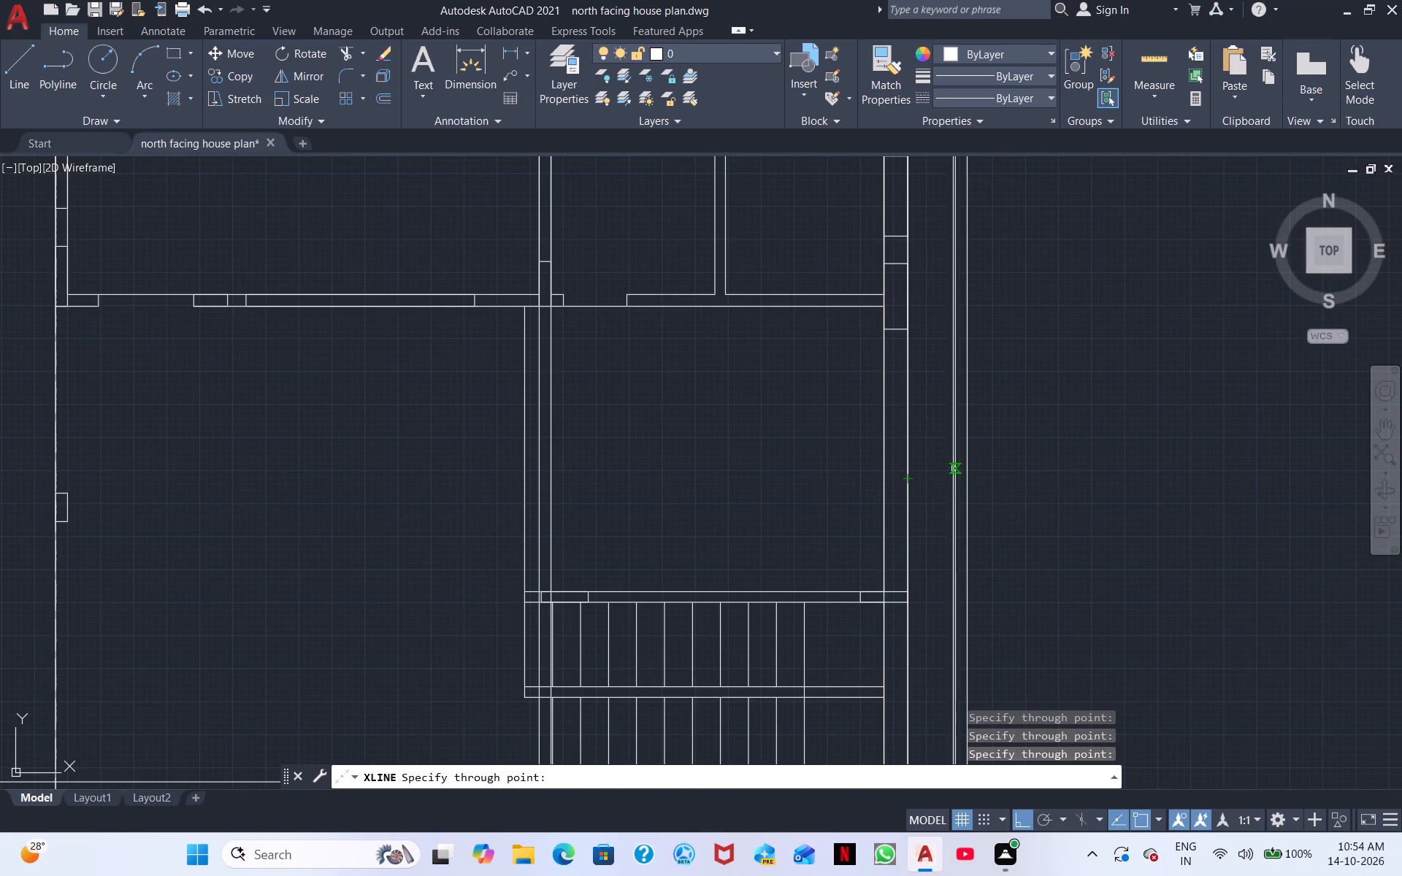
click(955, 467)
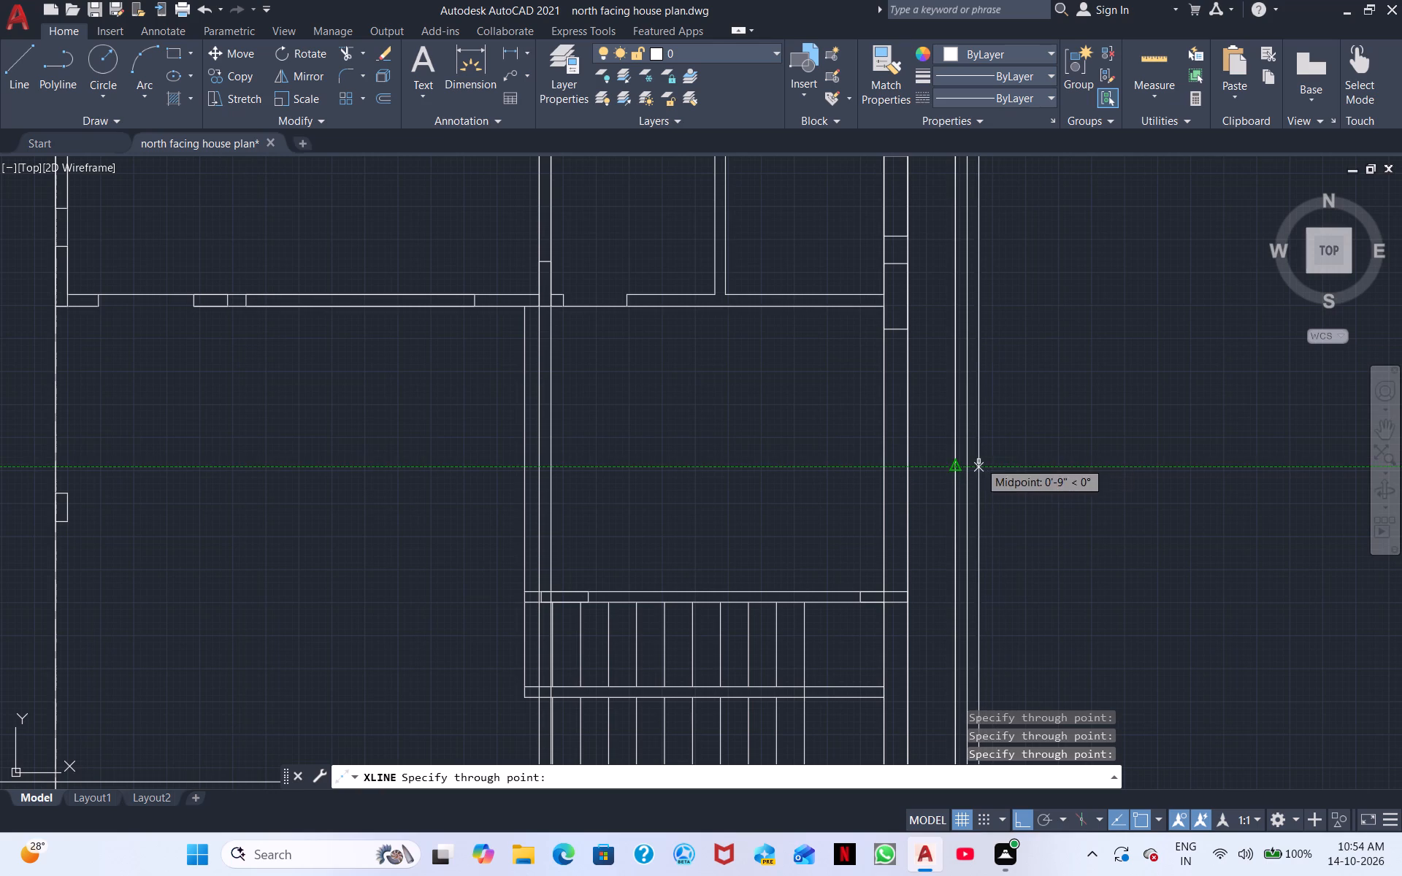
click(966, 479)
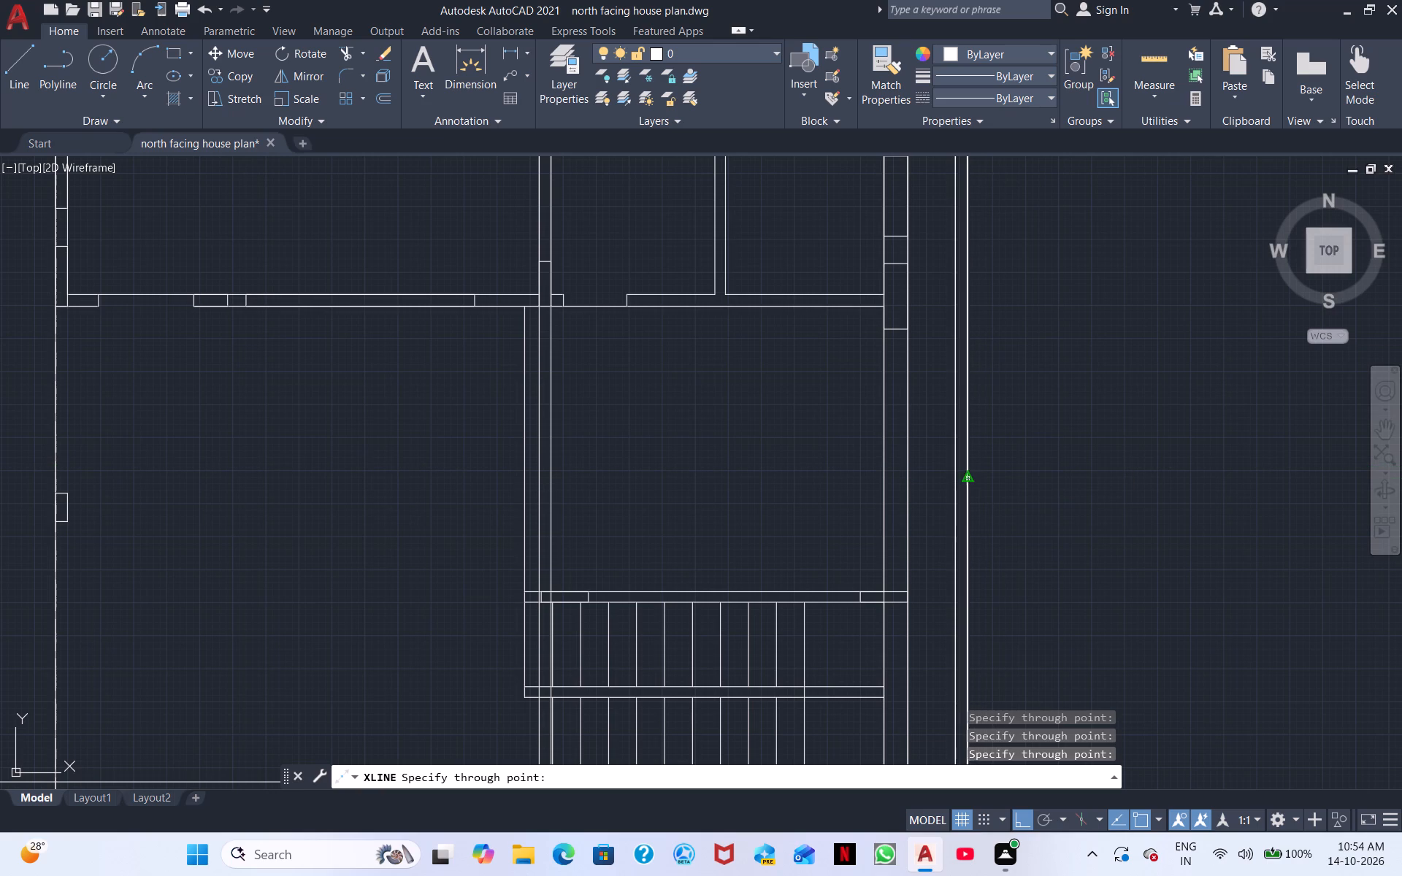
key(Escape)
Draw two closely spaced horizontal construction lines crossing the vertical ones in the empty area south of the floor plan.
key(space)
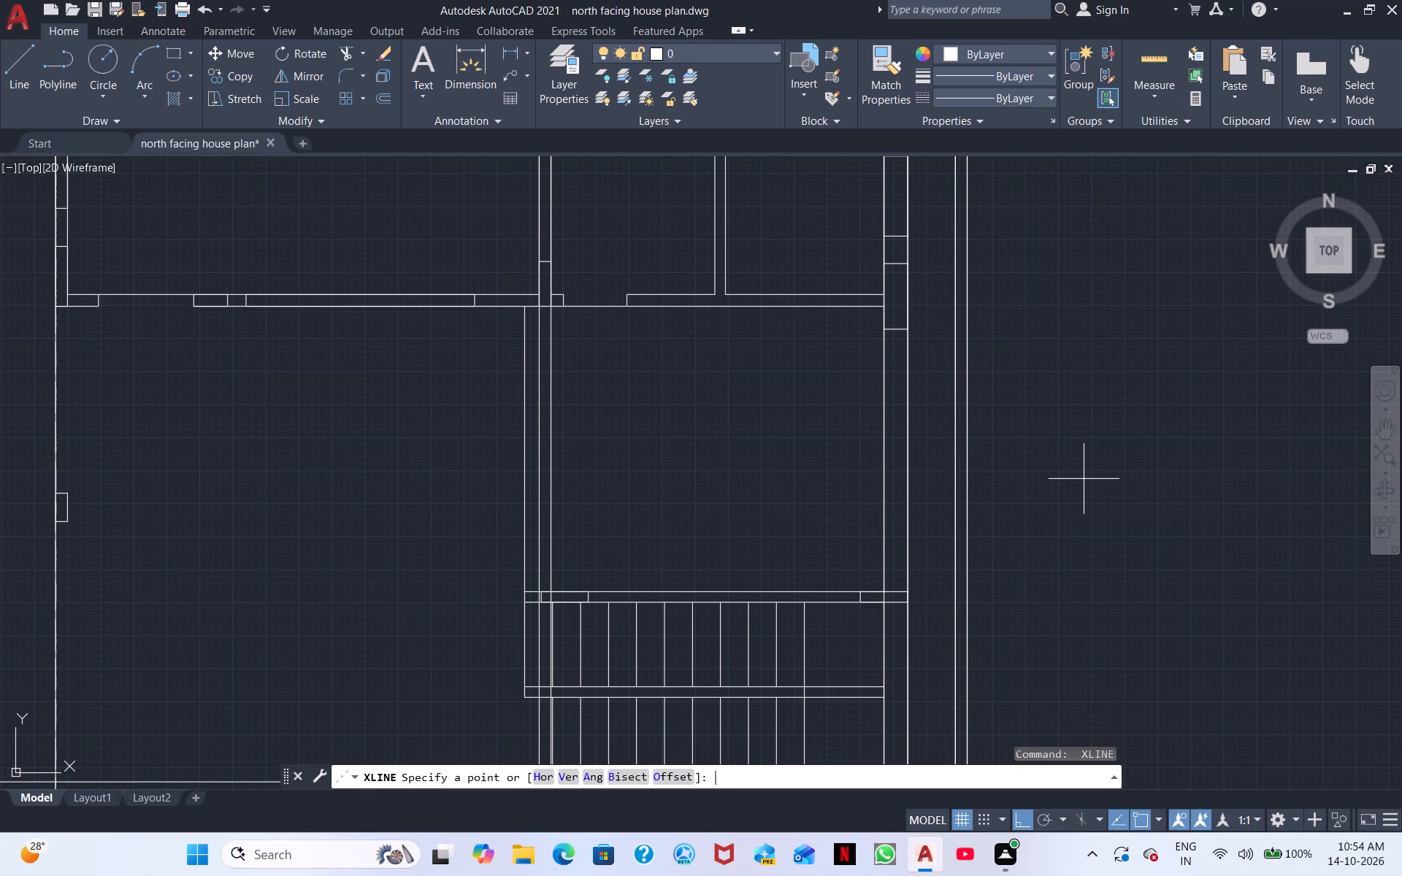
scroll(1084, 480, down, 1)
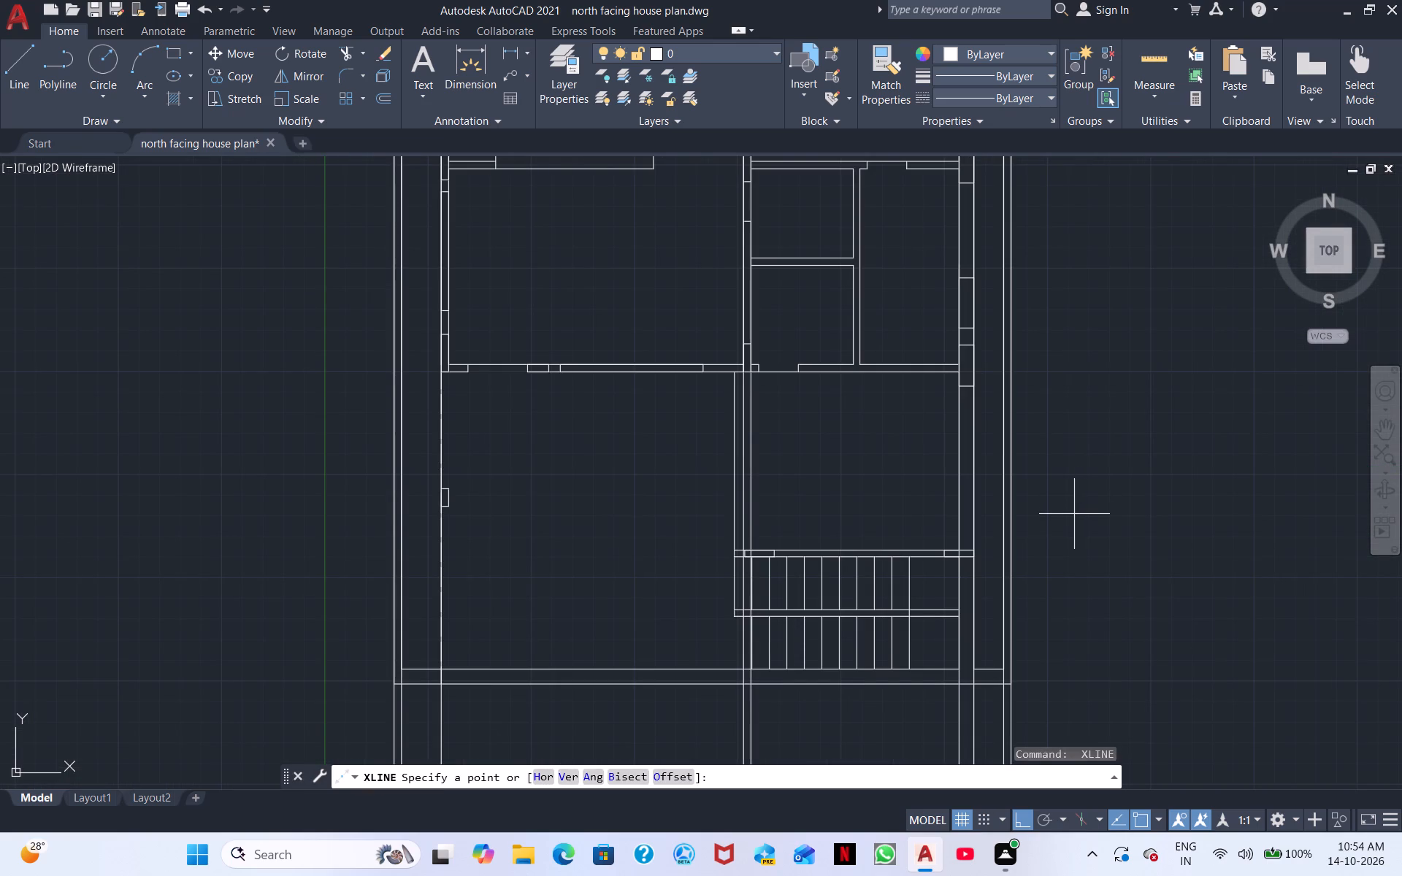
scroll(1073, 519, down, 1)
middle_drag(1073, 528, 1072, 357)
middle_drag(1062, 411, 1060, 347)
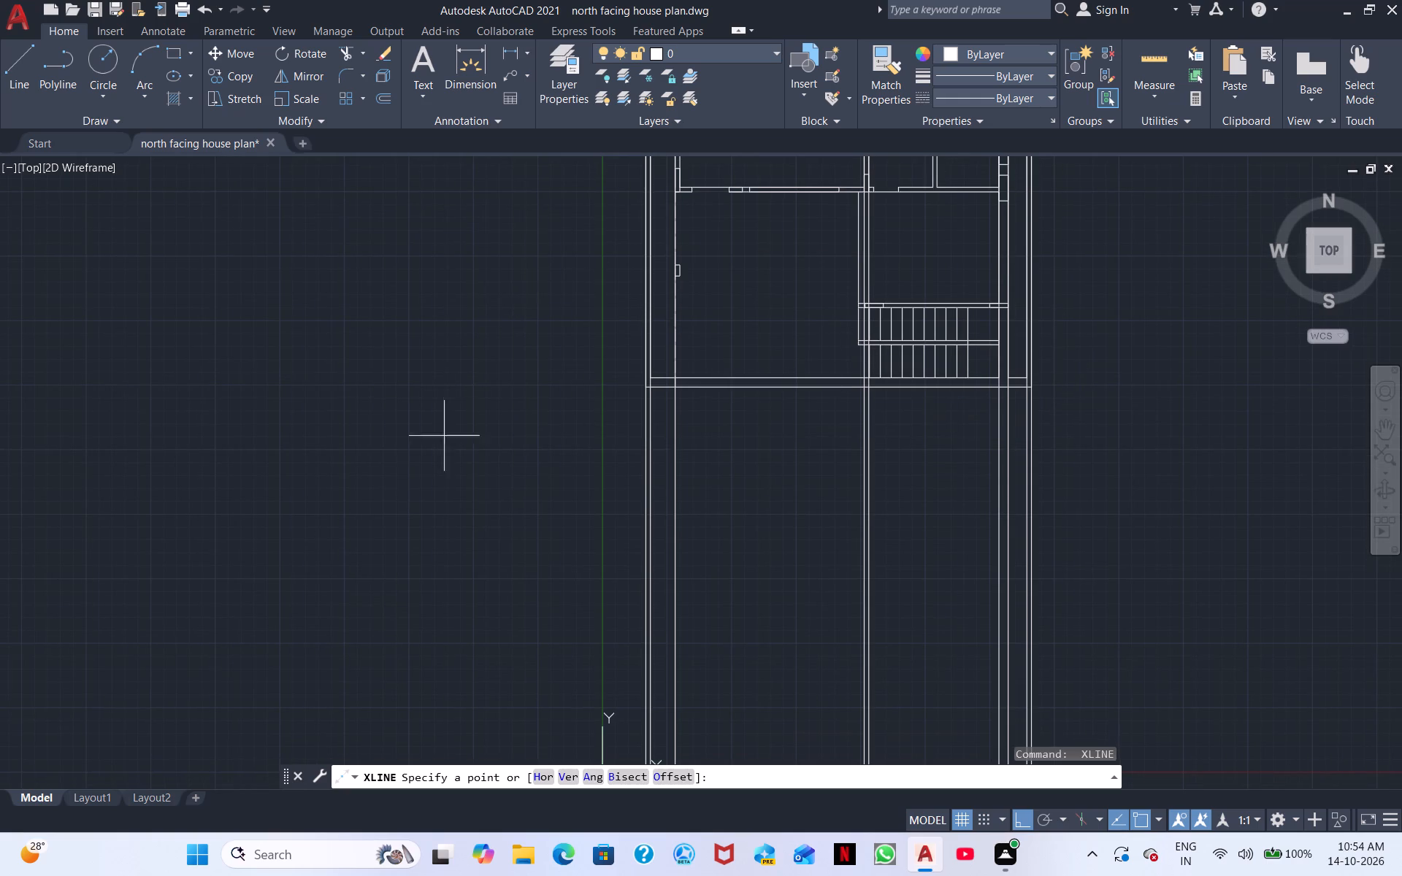
click(540, 772)
click(535, 506)
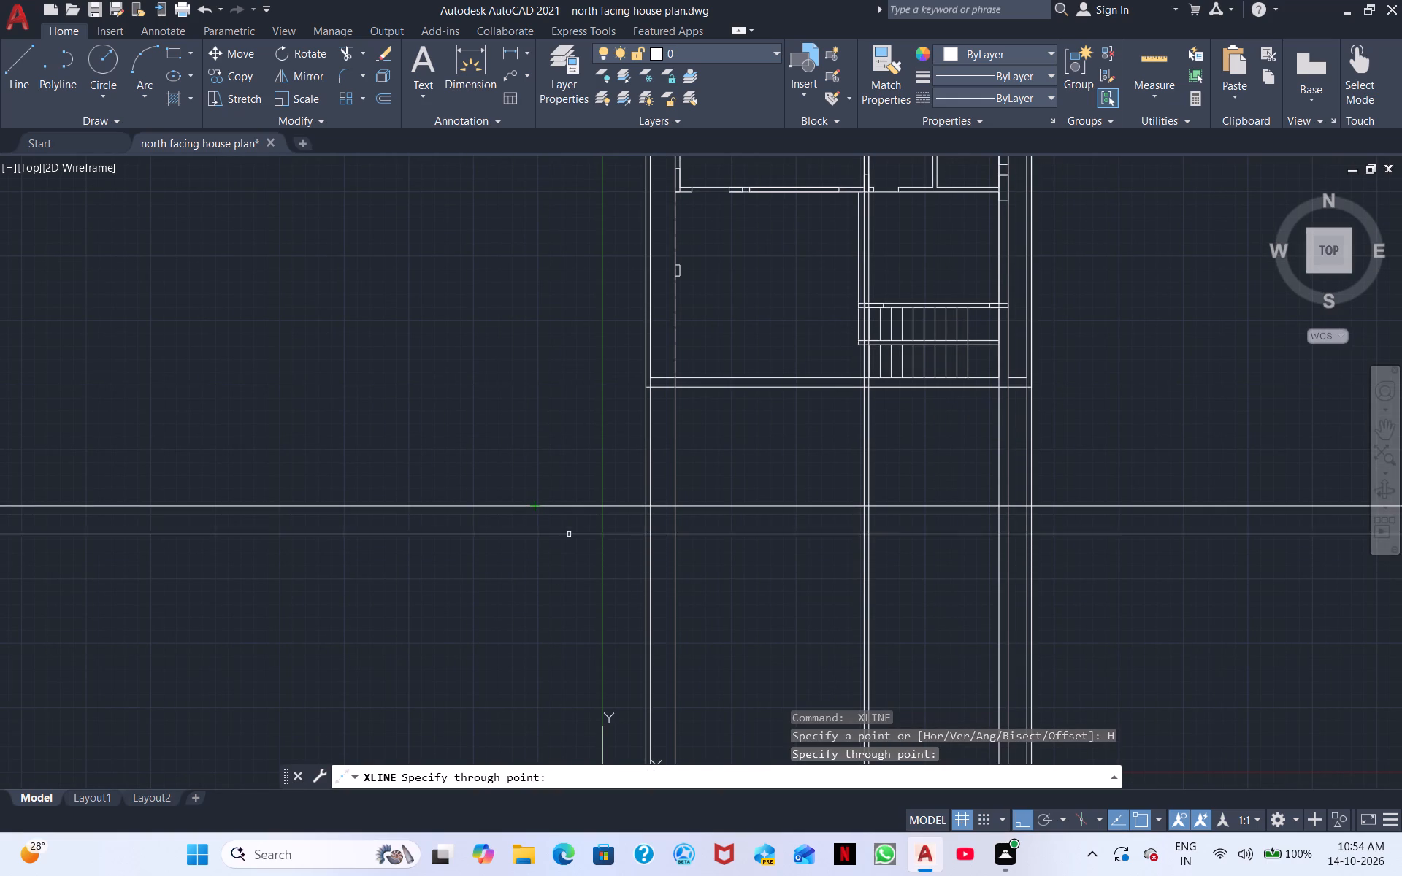
click(572, 518)
key(Escape)
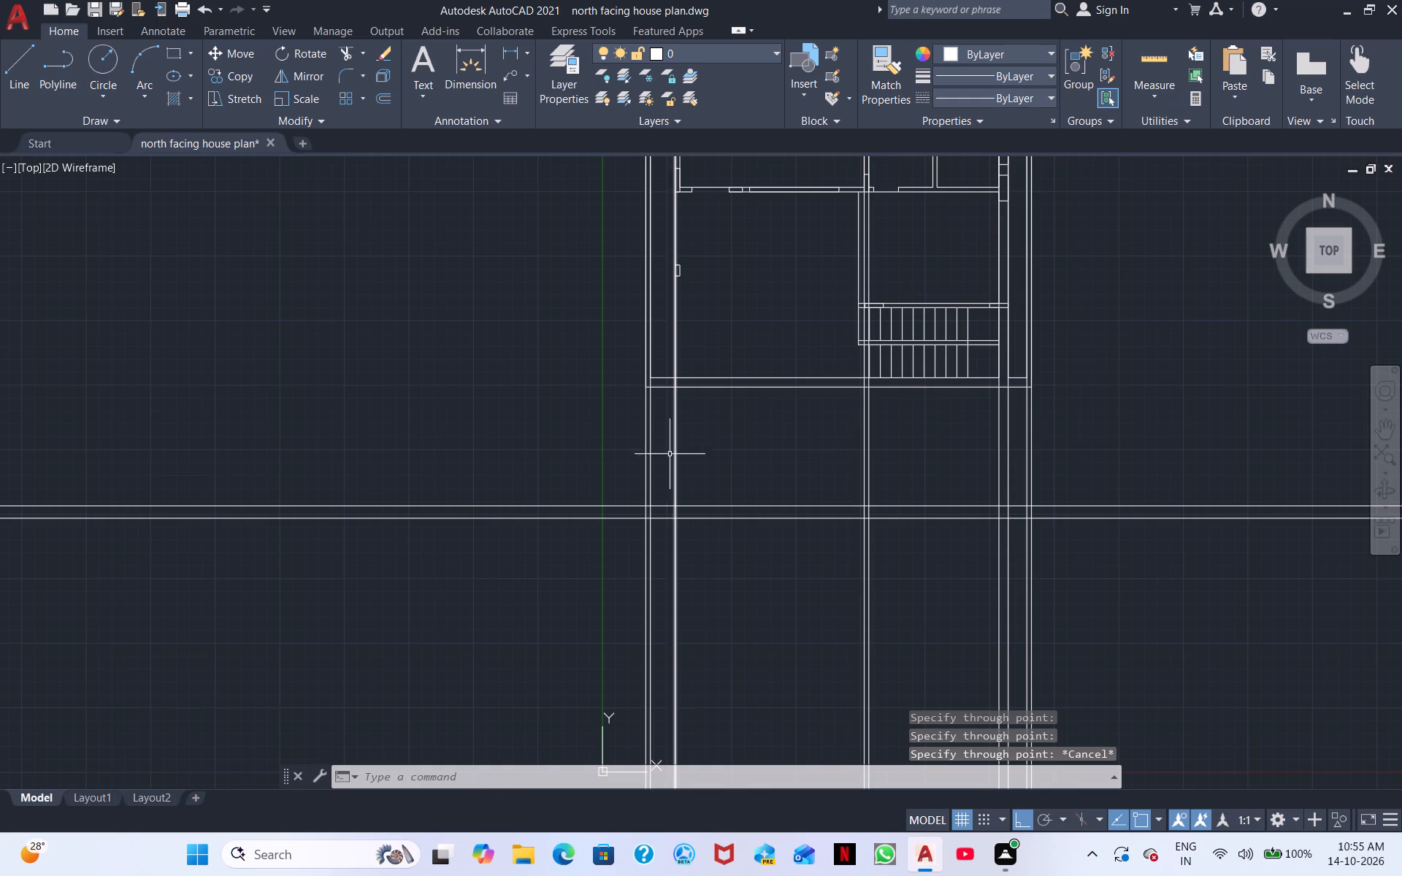
Trim all the vertical construction lines between the two horizontal construction lines south of the floor plan.
click(349, 53)
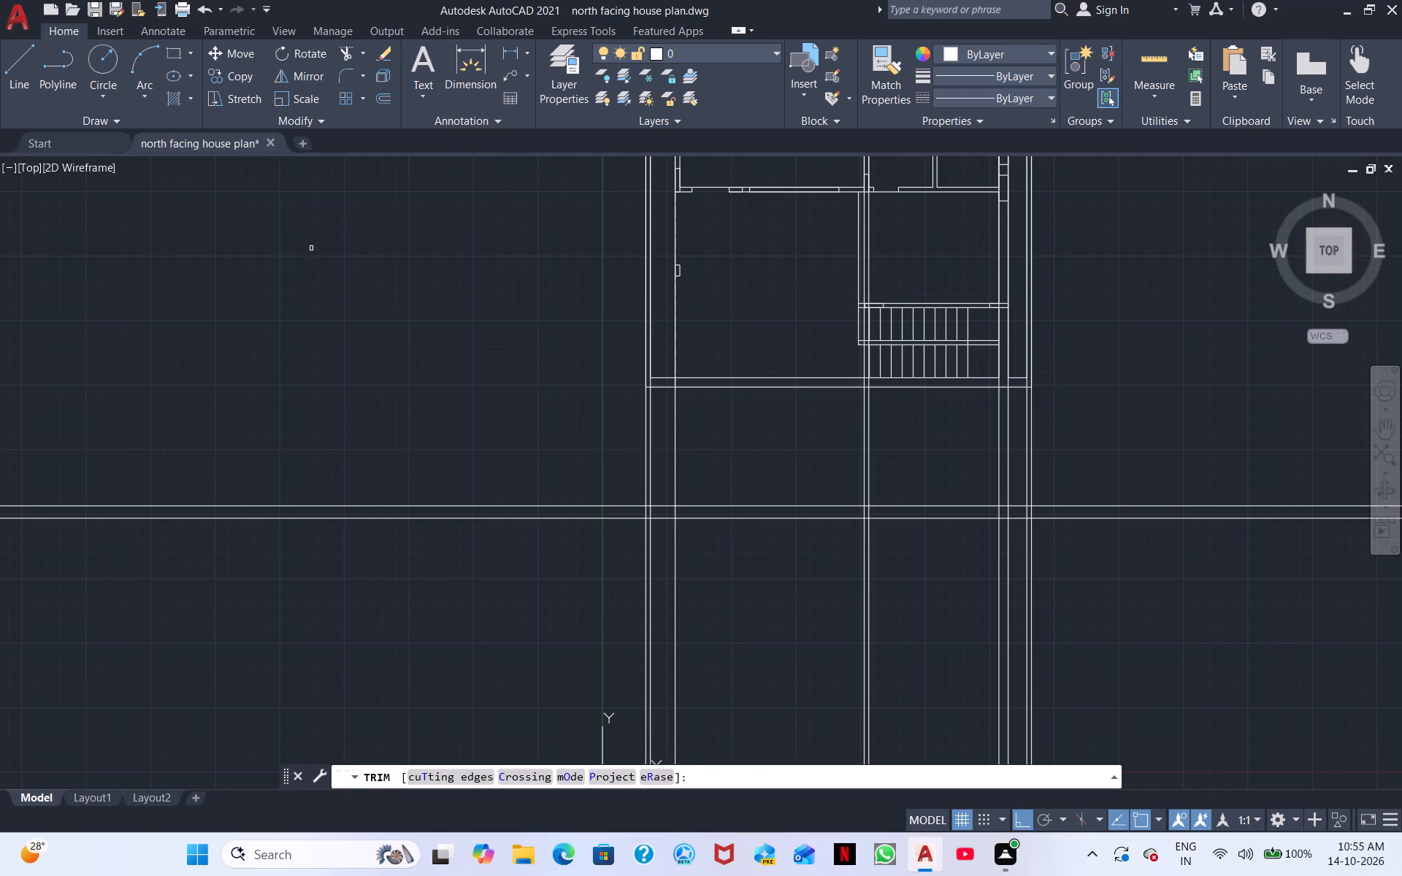
scroll(565, 524, up, 2)
drag(636, 498, 740, 488)
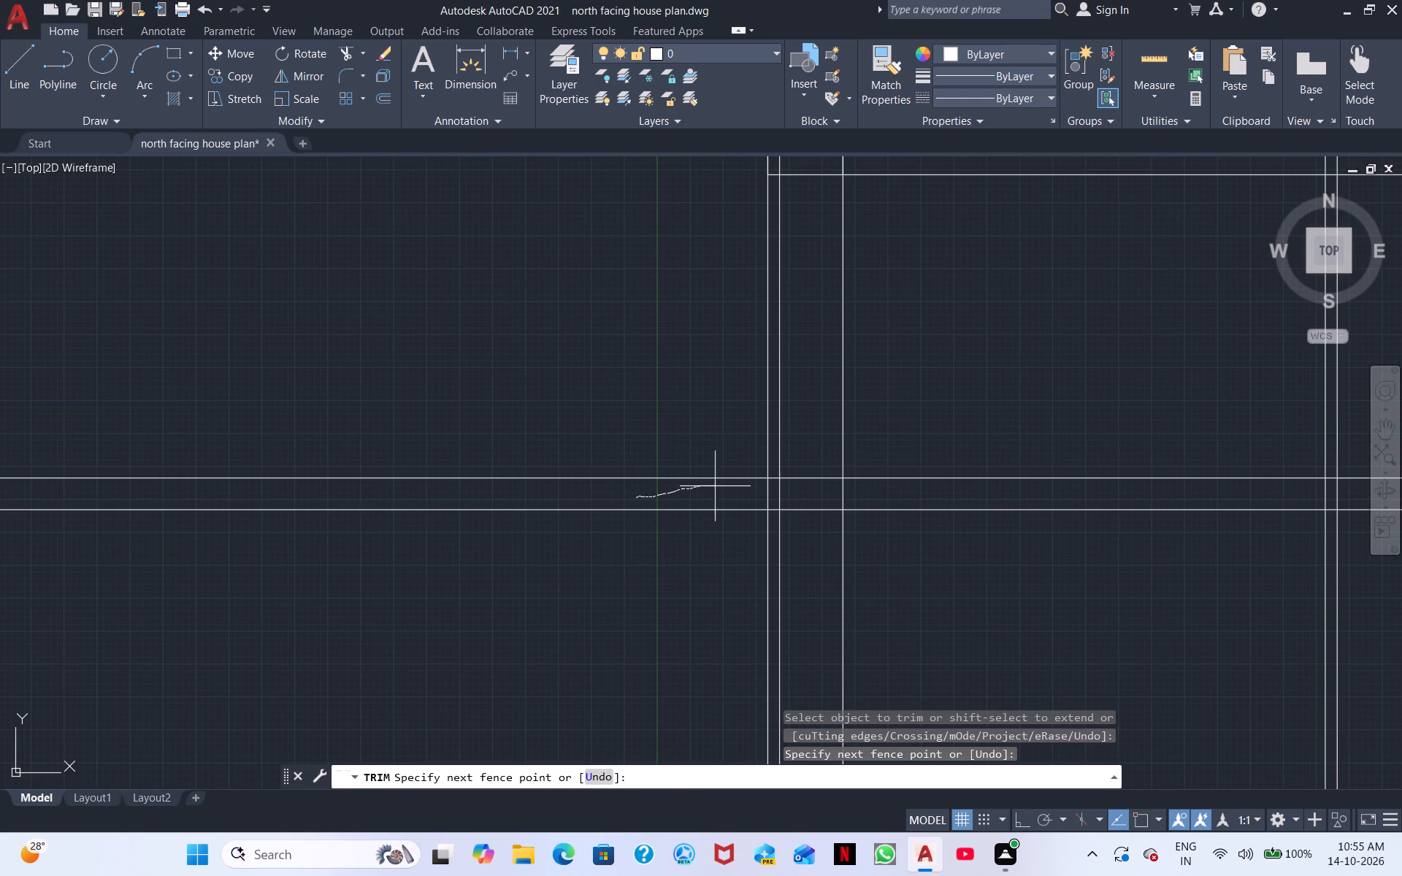
drag(740, 488, 889, 490)
middle_drag(889, 499, 261, 496)
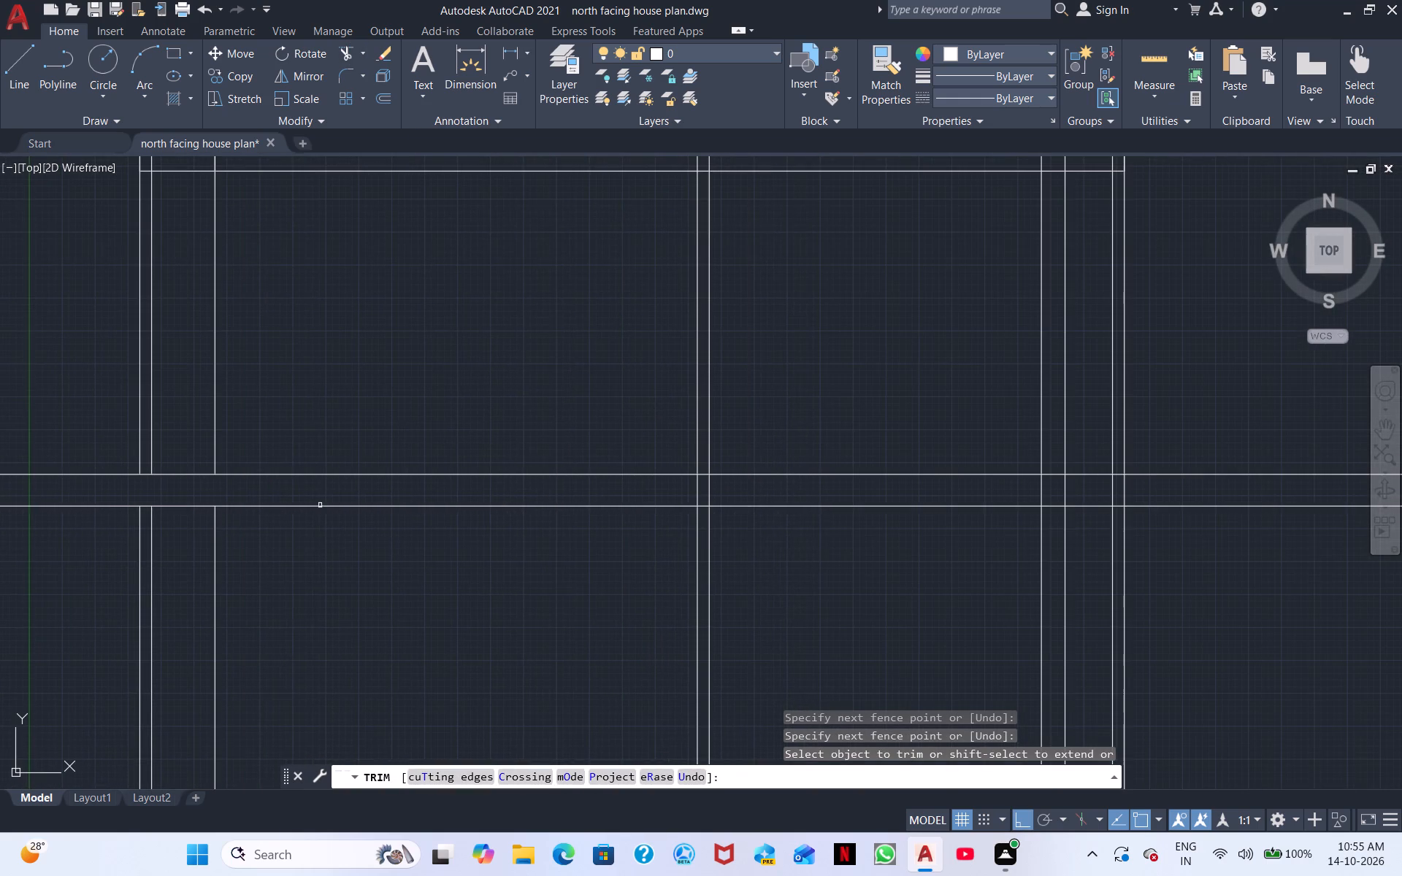
drag(568, 494, 977, 486)
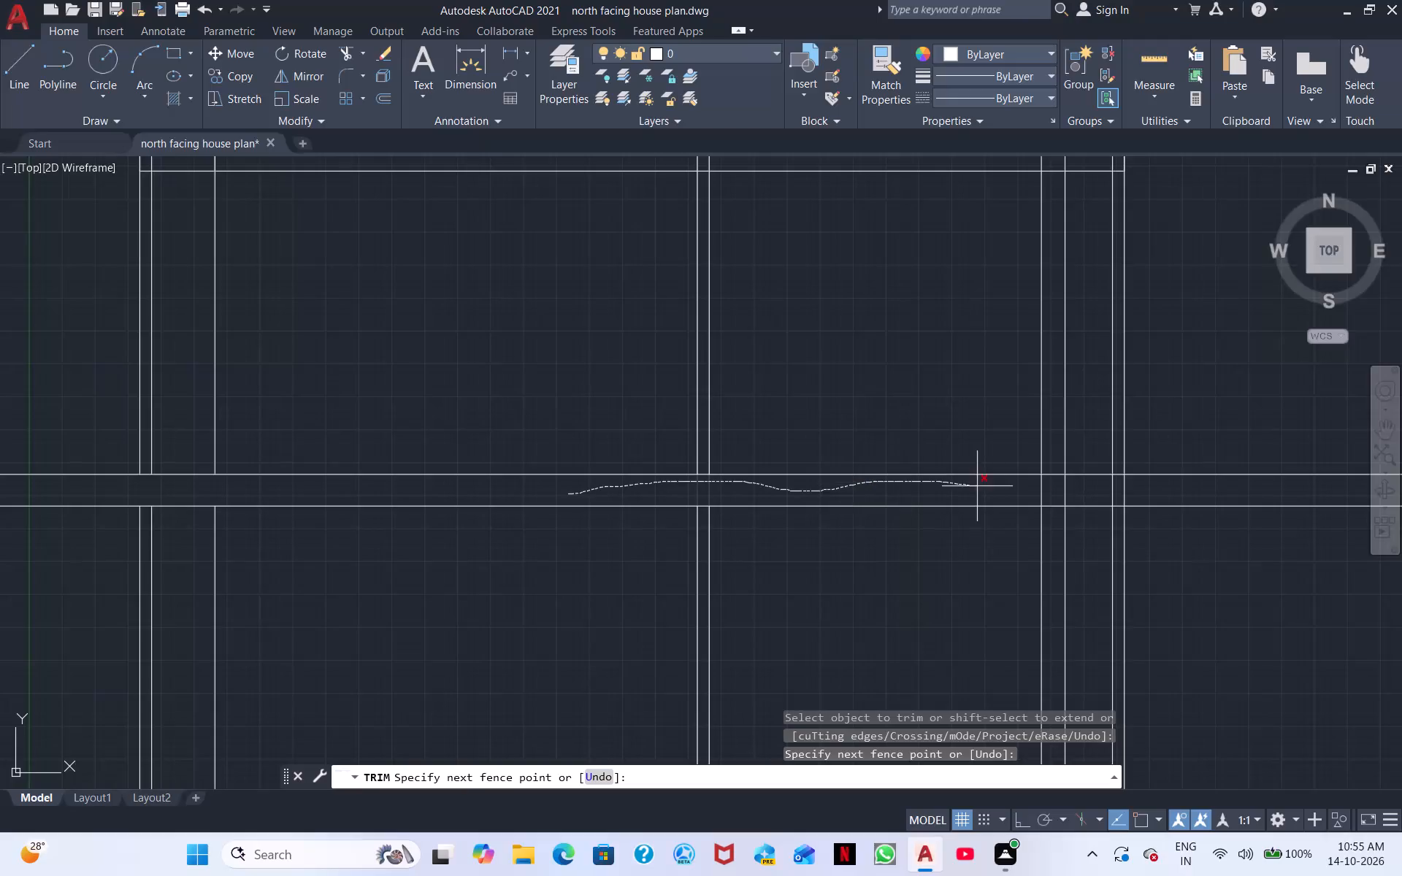
drag(977, 486, 1144, 491)
scroll(1095, 483, down, 2)
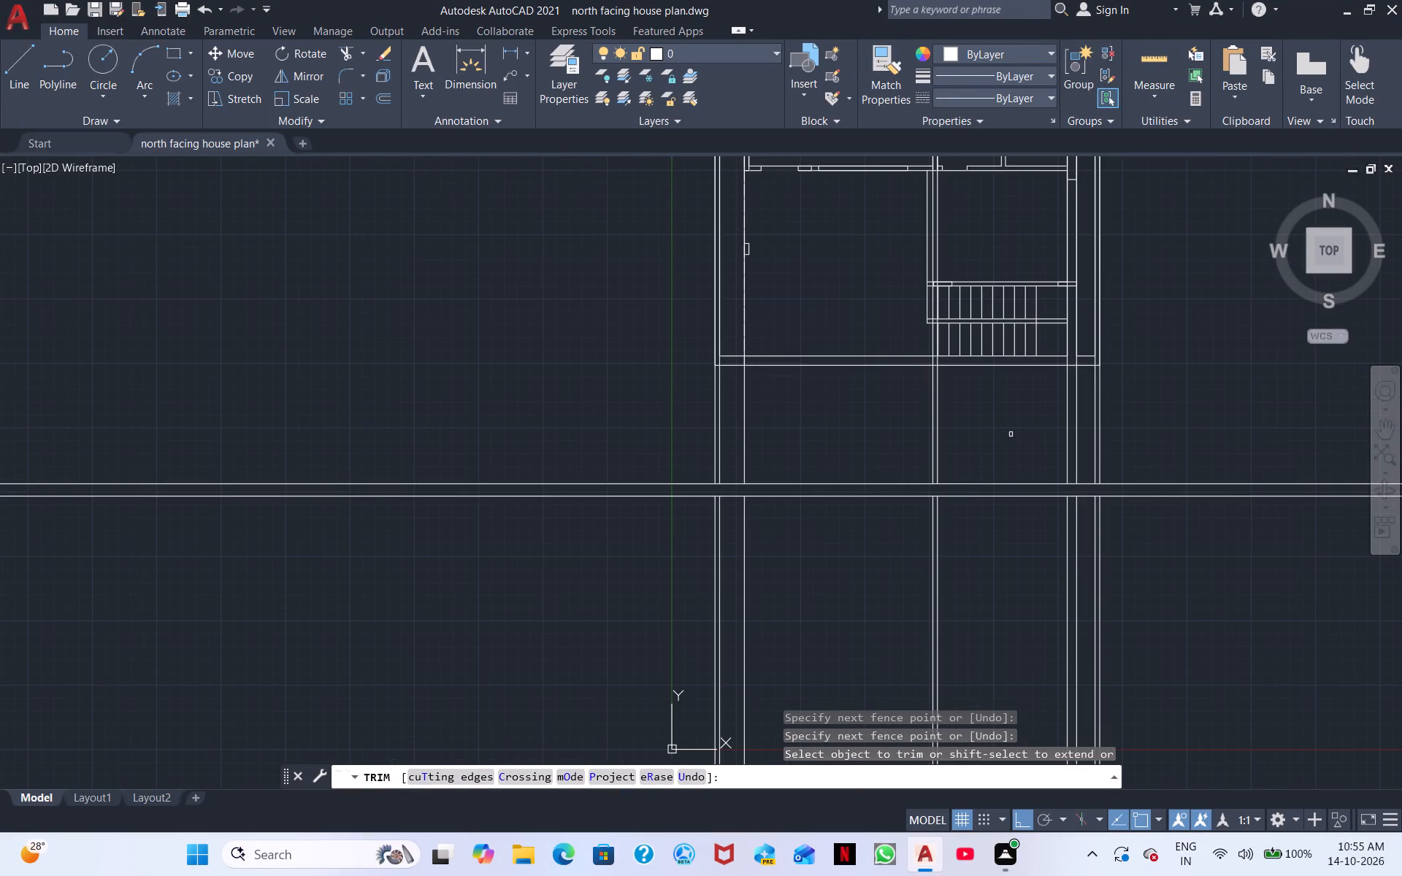
key(Escape)
Erase the nine vertical construction line pieces that run north through the floor plan.
drag(1200, 439, 1137, 441)
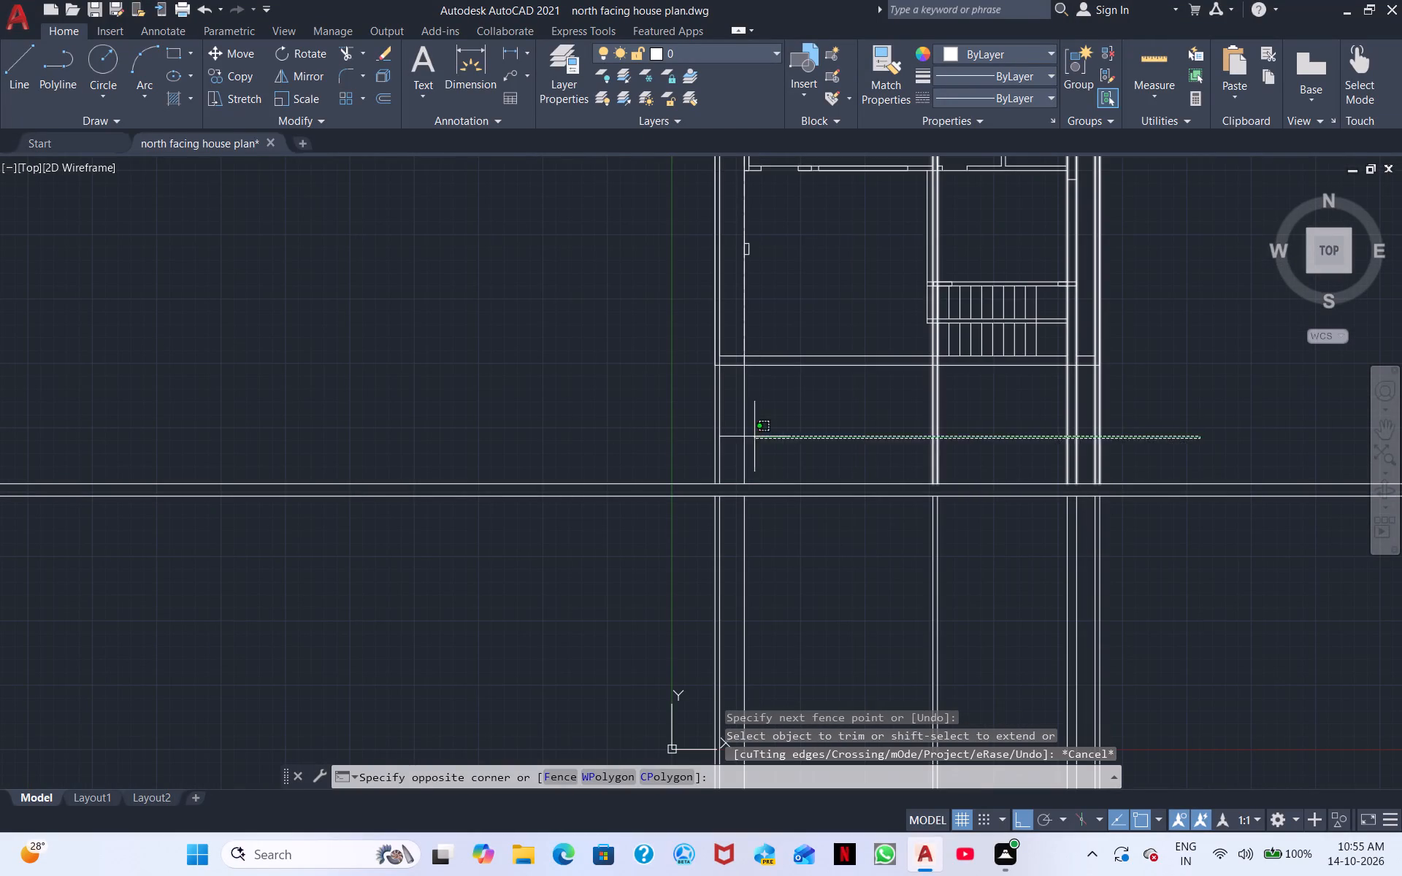
click(612, 410)
right_click(610, 410)
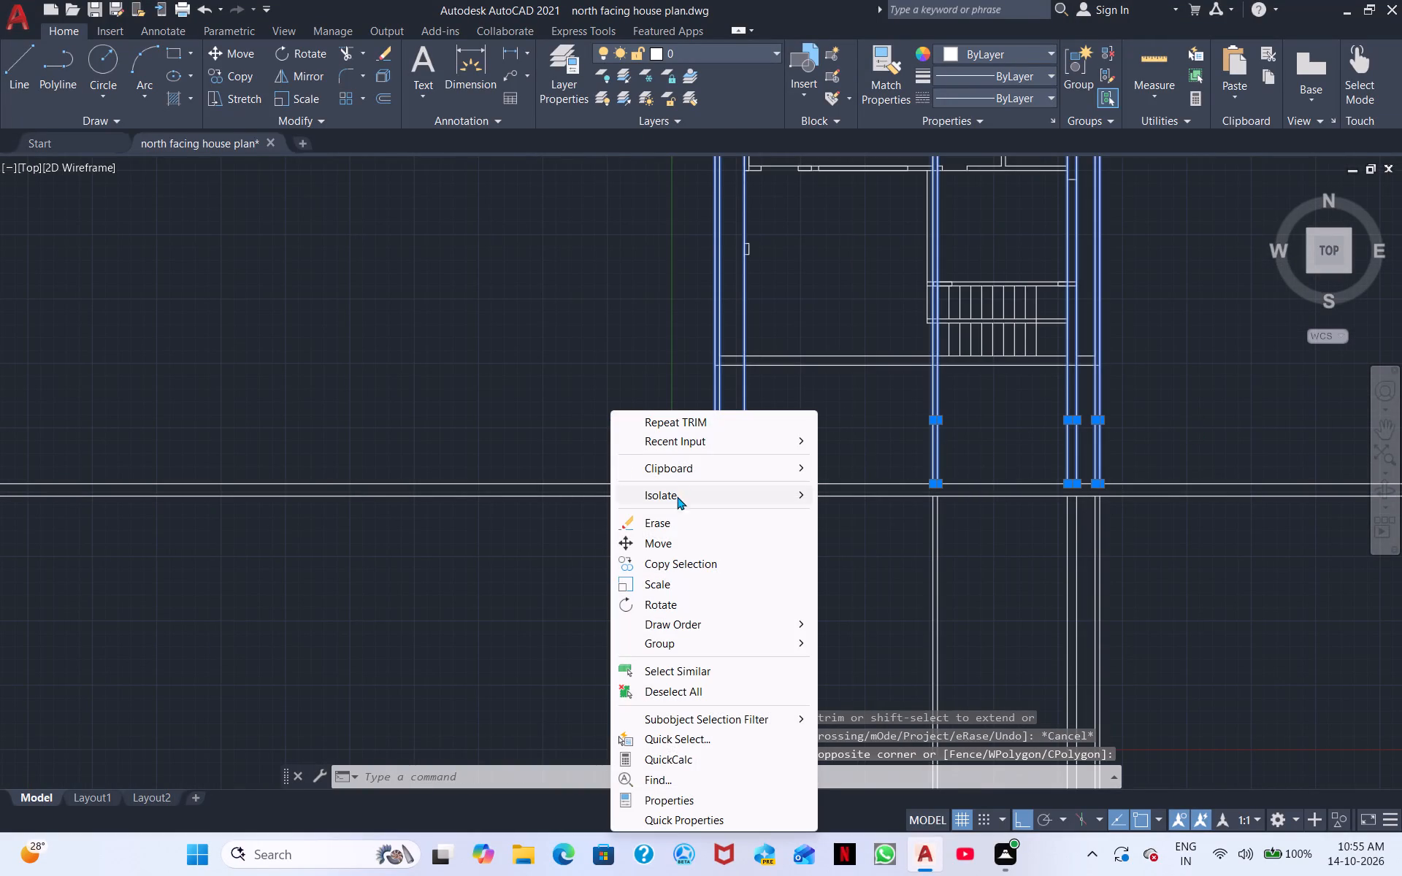
click(671, 519)
Erase the upper of the two horizontal construction lines below the floor plan.
scroll(695, 467, down, 2)
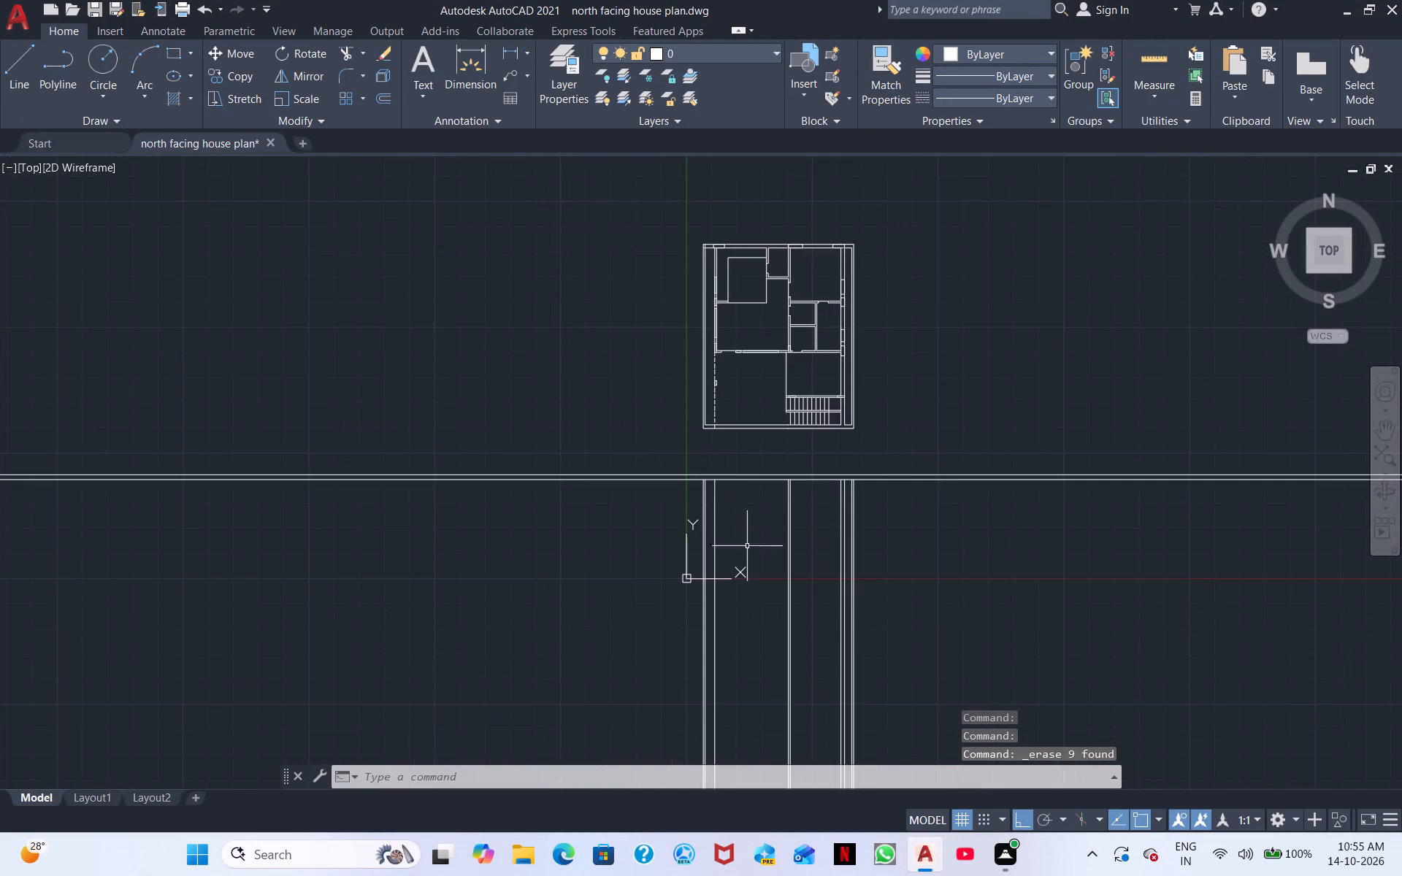
scroll(742, 569, down, 1)
scroll(722, 539, up, 3)
scroll(686, 488, up, 1)
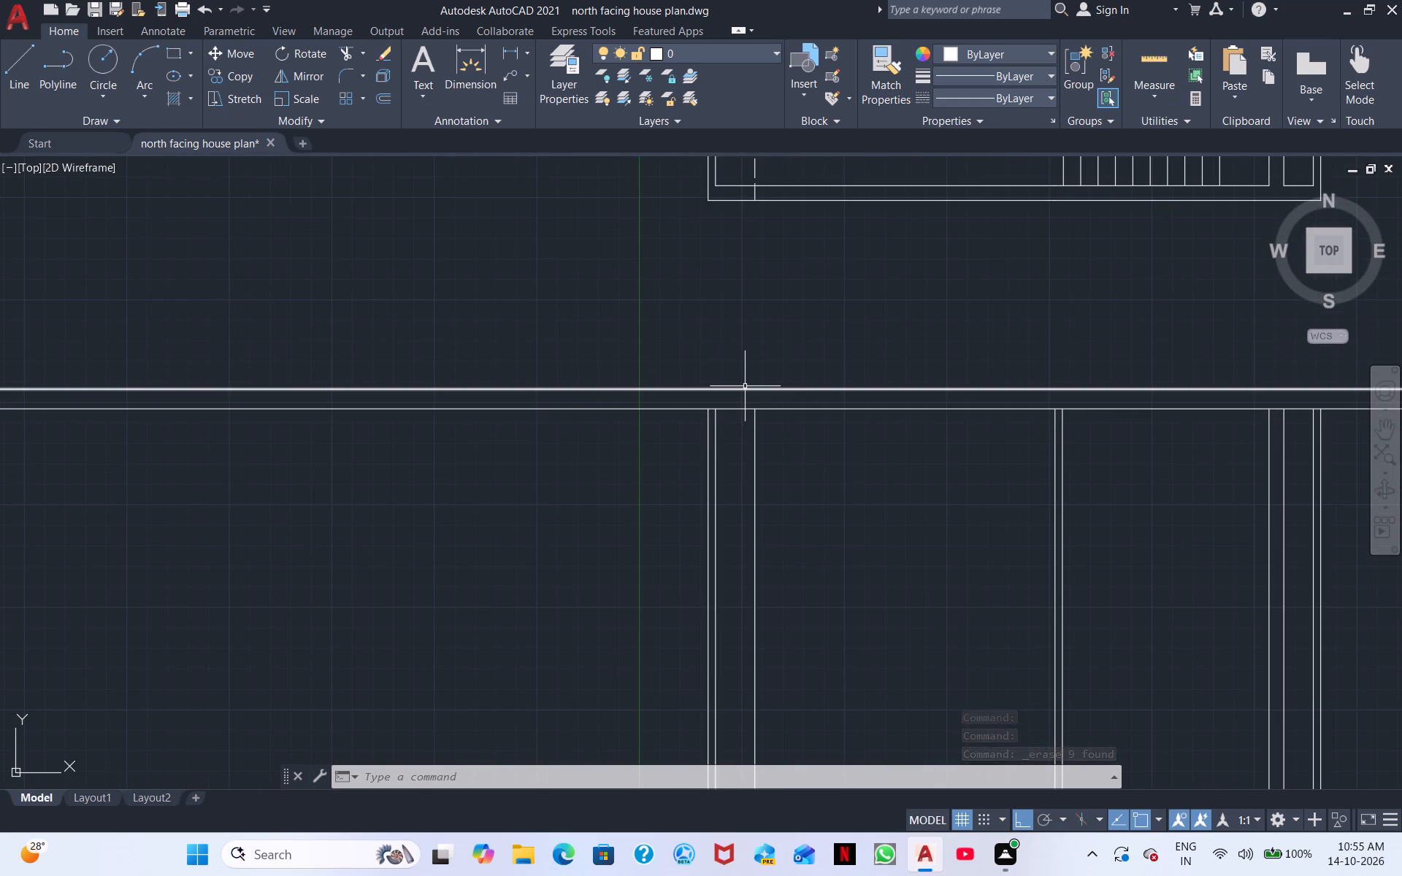
click(745, 384)
click(746, 397)
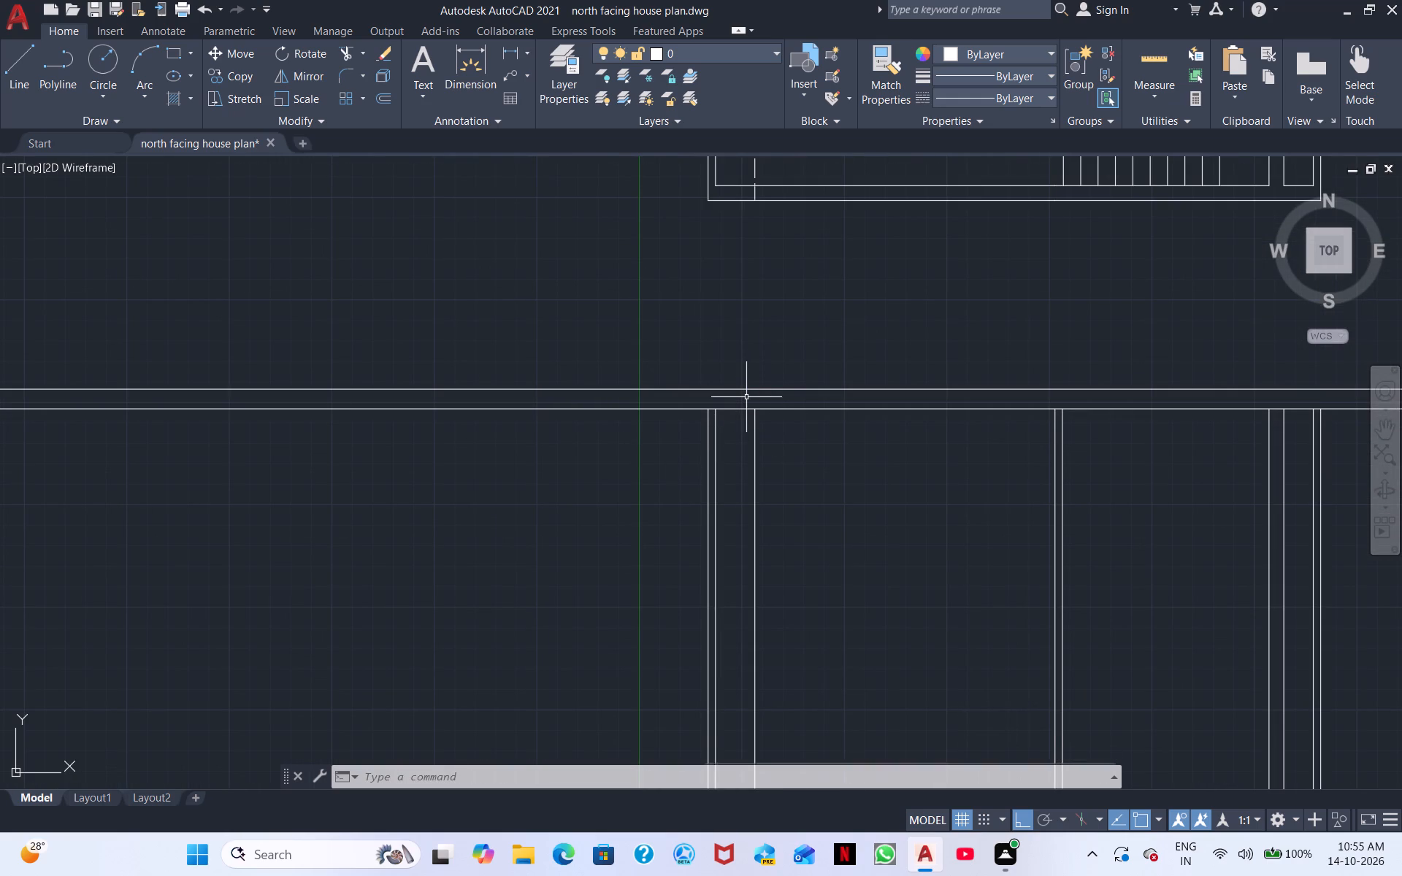
right_click(746, 397)
key(Escape)
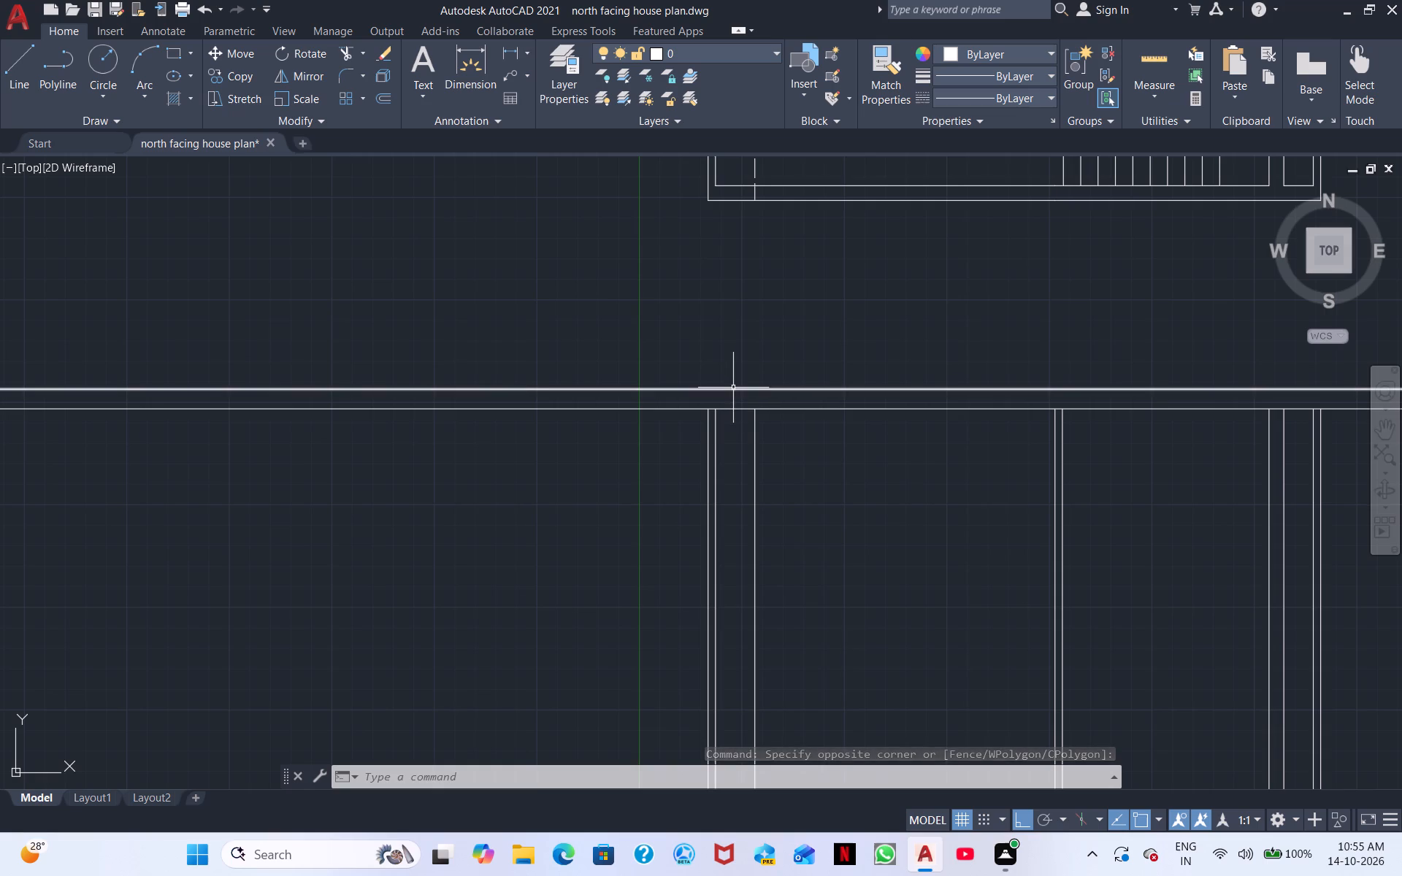
click(733, 388)
right_click(733, 389)
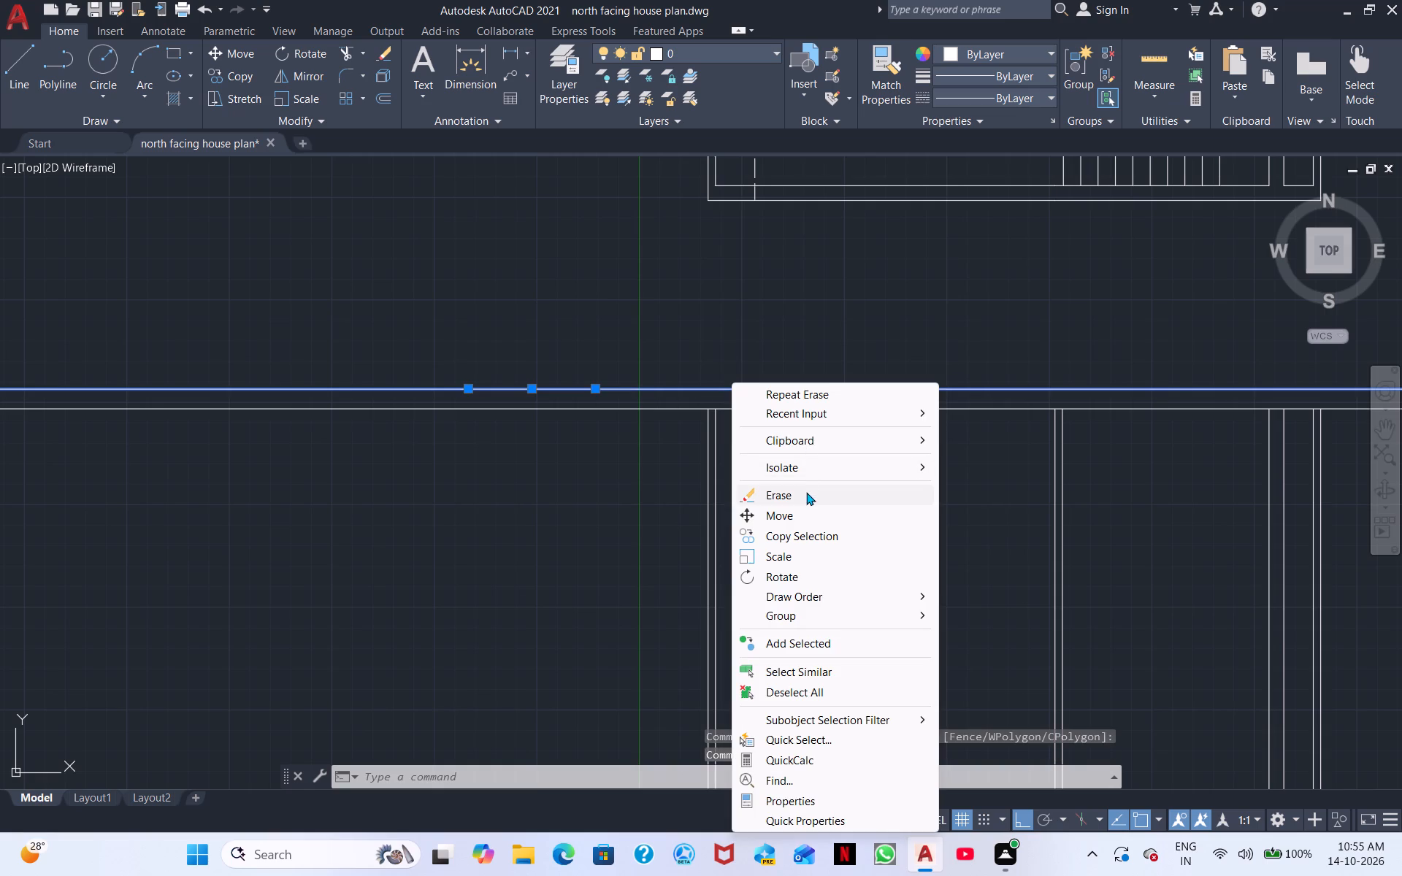
click(806, 492)
Offset the remaining horizontal construction line 9" to the south, across the projected vertical lines.
scroll(767, 412, down, 1)
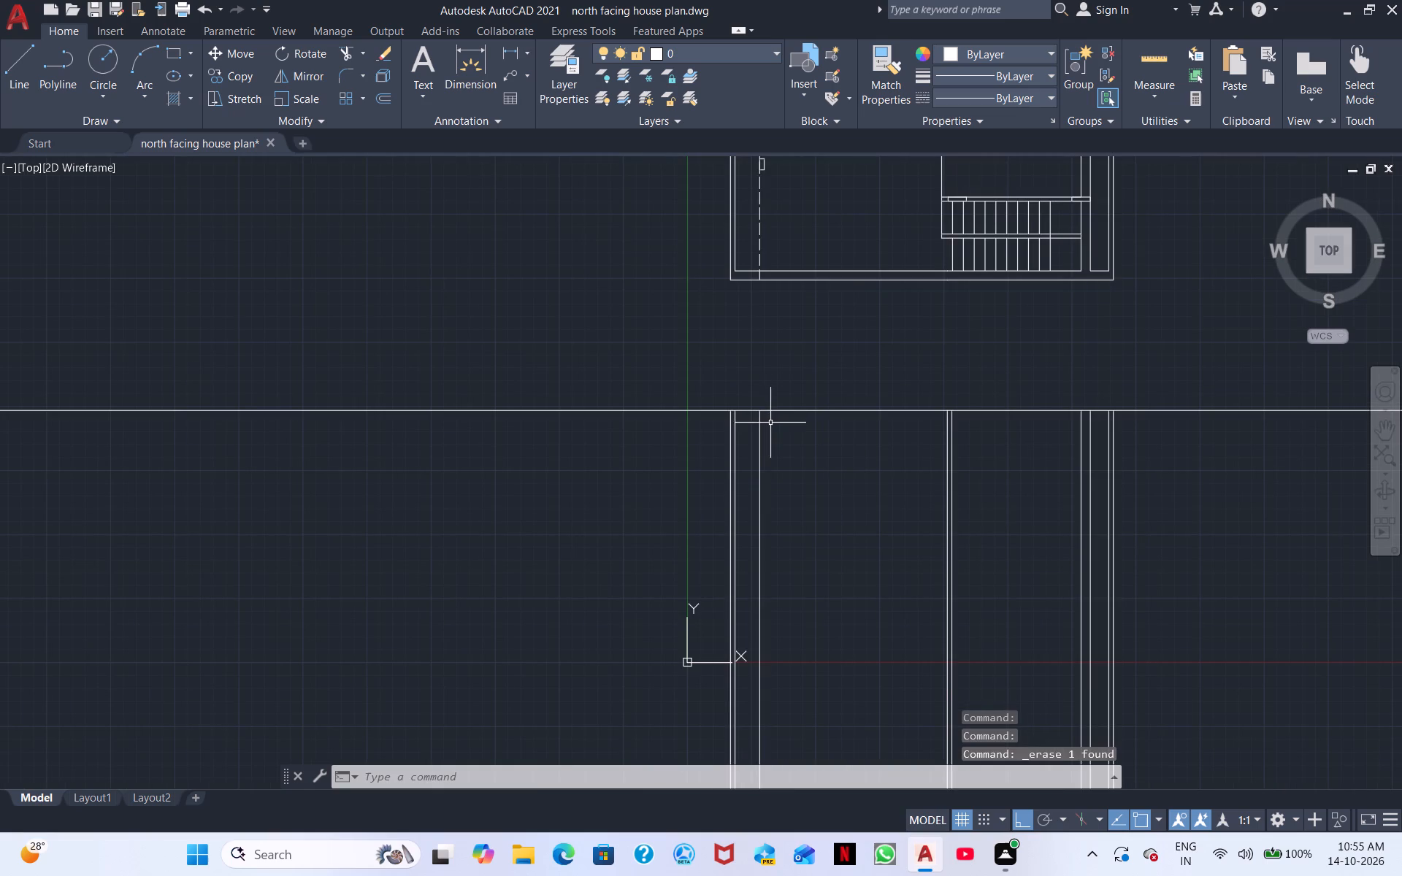
text(o)
key(space)
key(9)
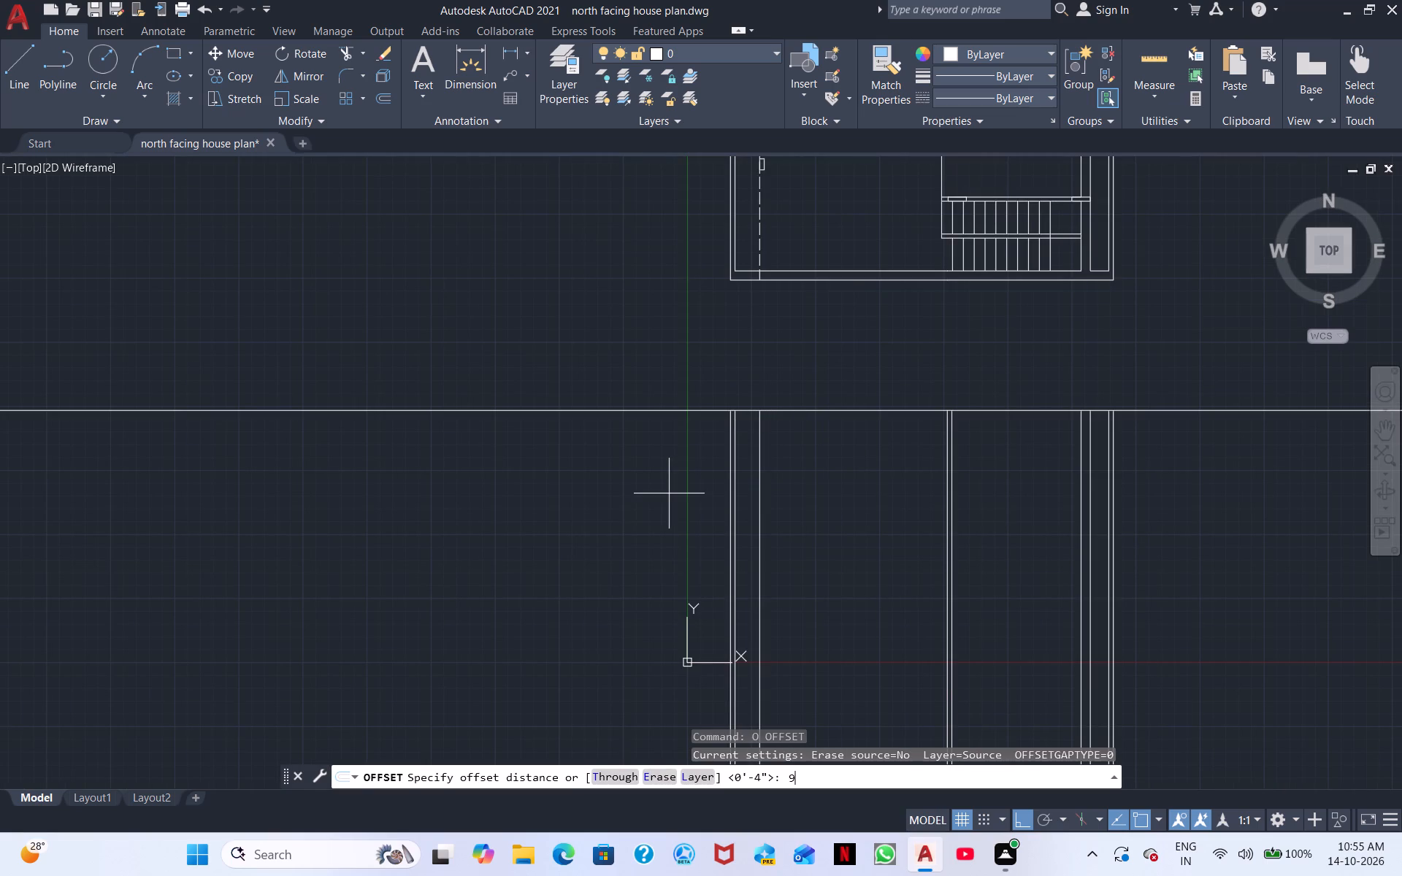
key(shift+quotedbl)
key(Return)
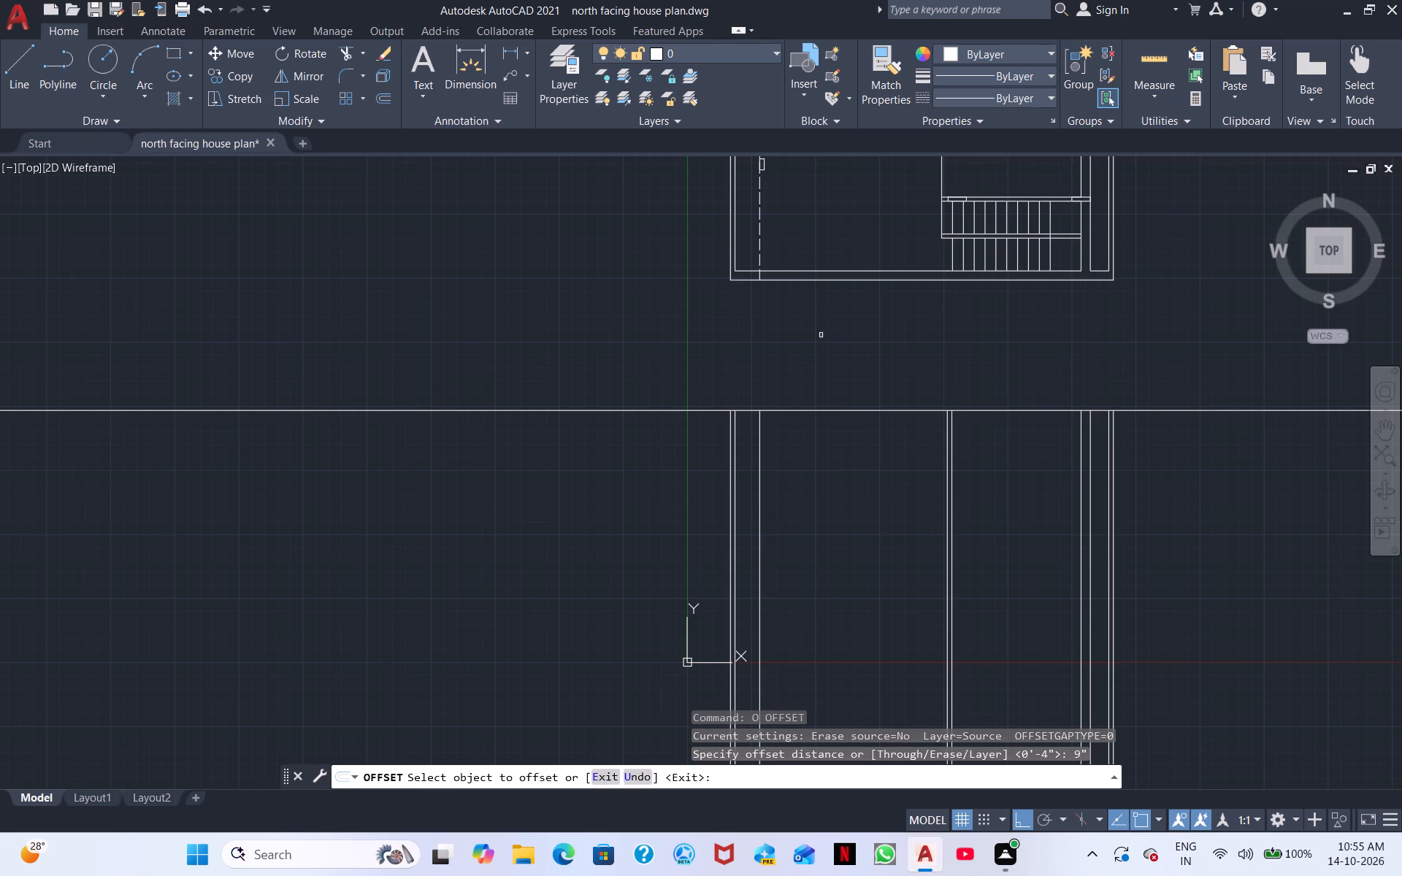
drag(840, 410, 841, 420)
click(843, 436)
scroll(847, 461, down, 1)
scroll(830, 473, up, 2)
middle_drag(717, 466, 700, 639)
scroll(531, 544, up, 1)
scroll(580, 532, down, 1)
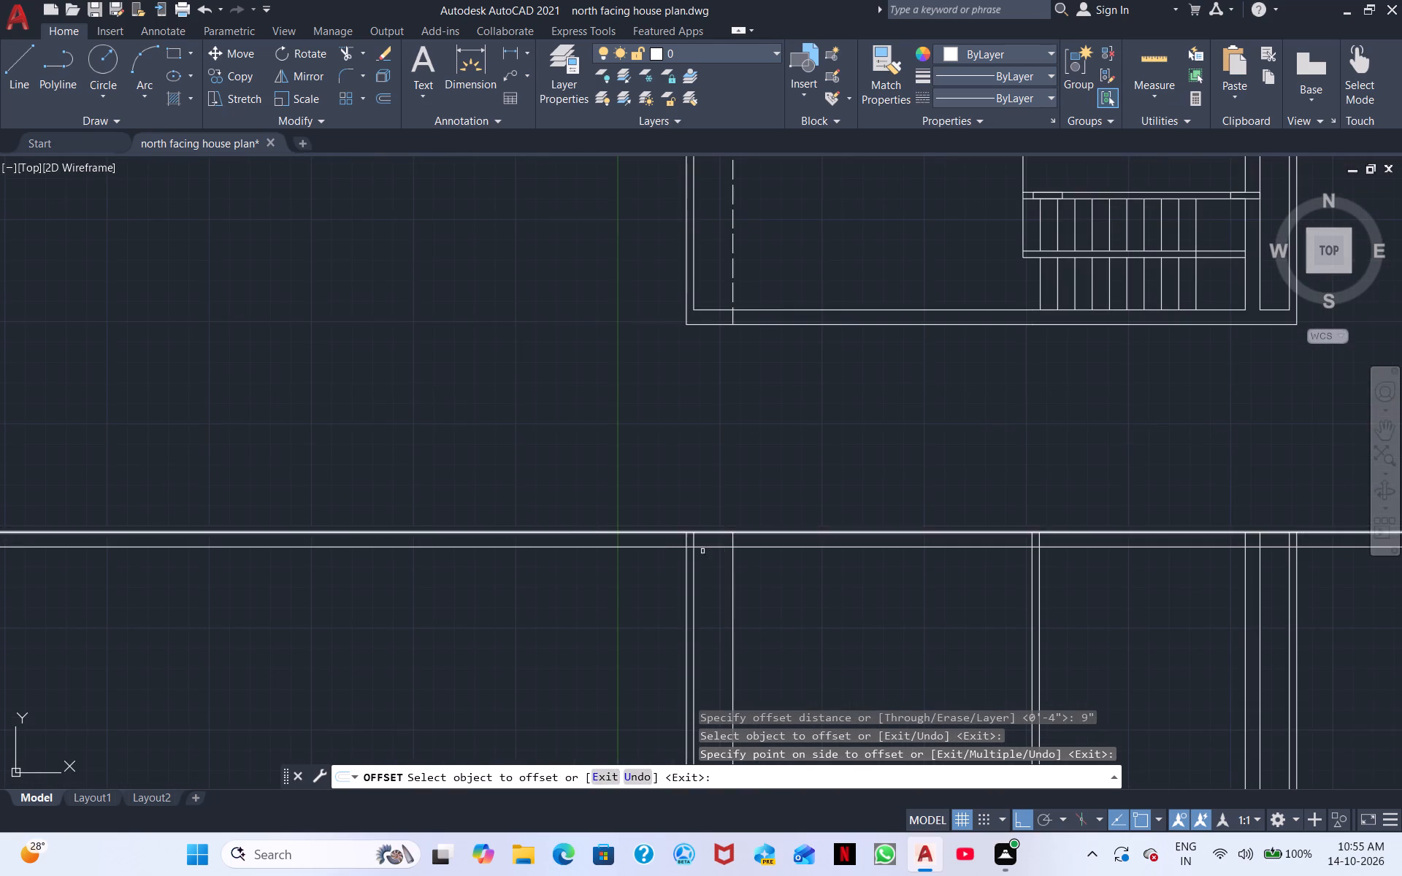
scroll(726, 556, down, 1)
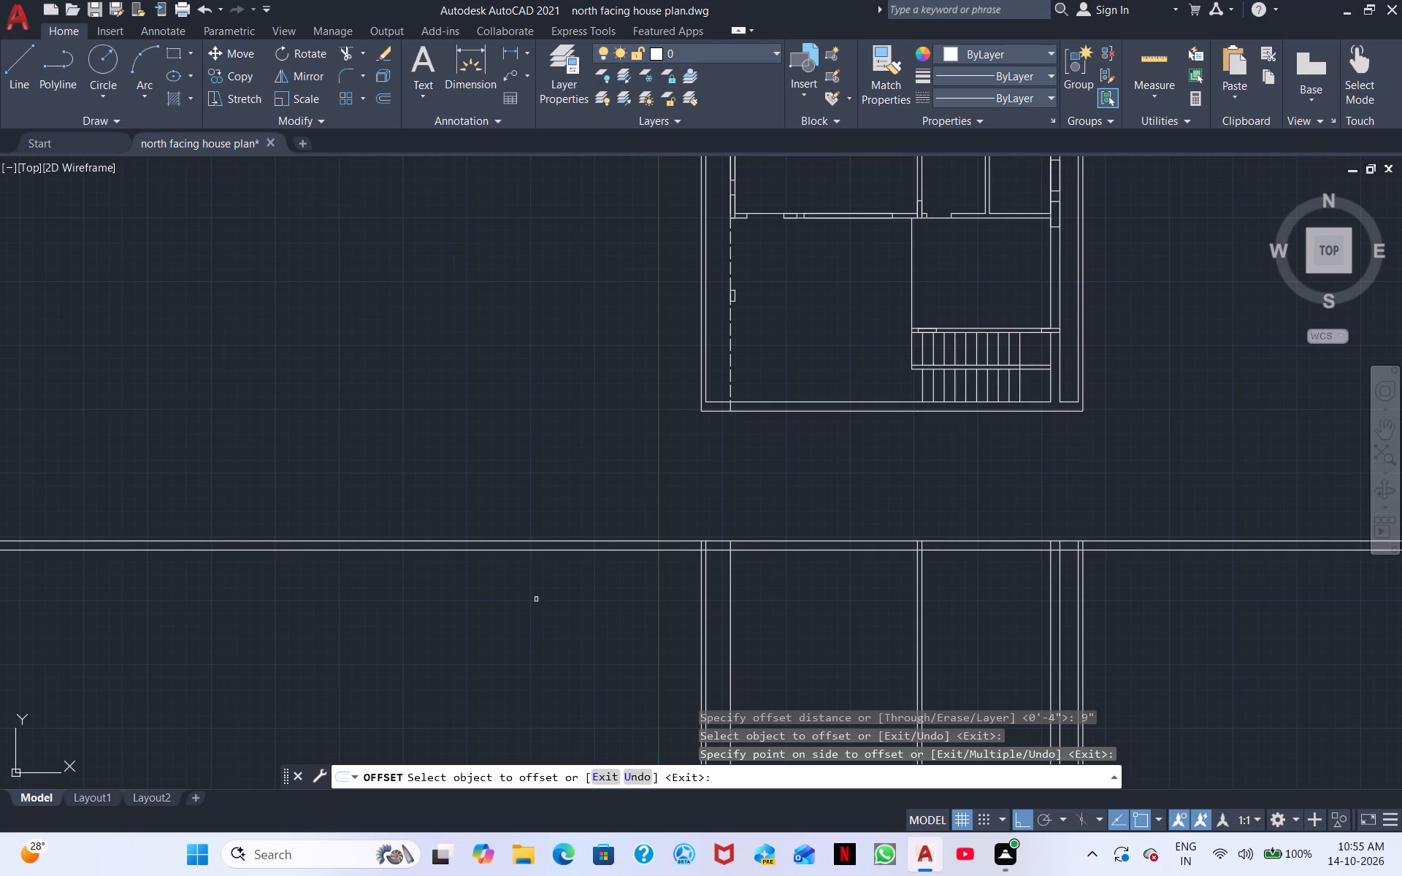
scroll(700, 607, down, 1)
scroll(791, 580, up, 2)
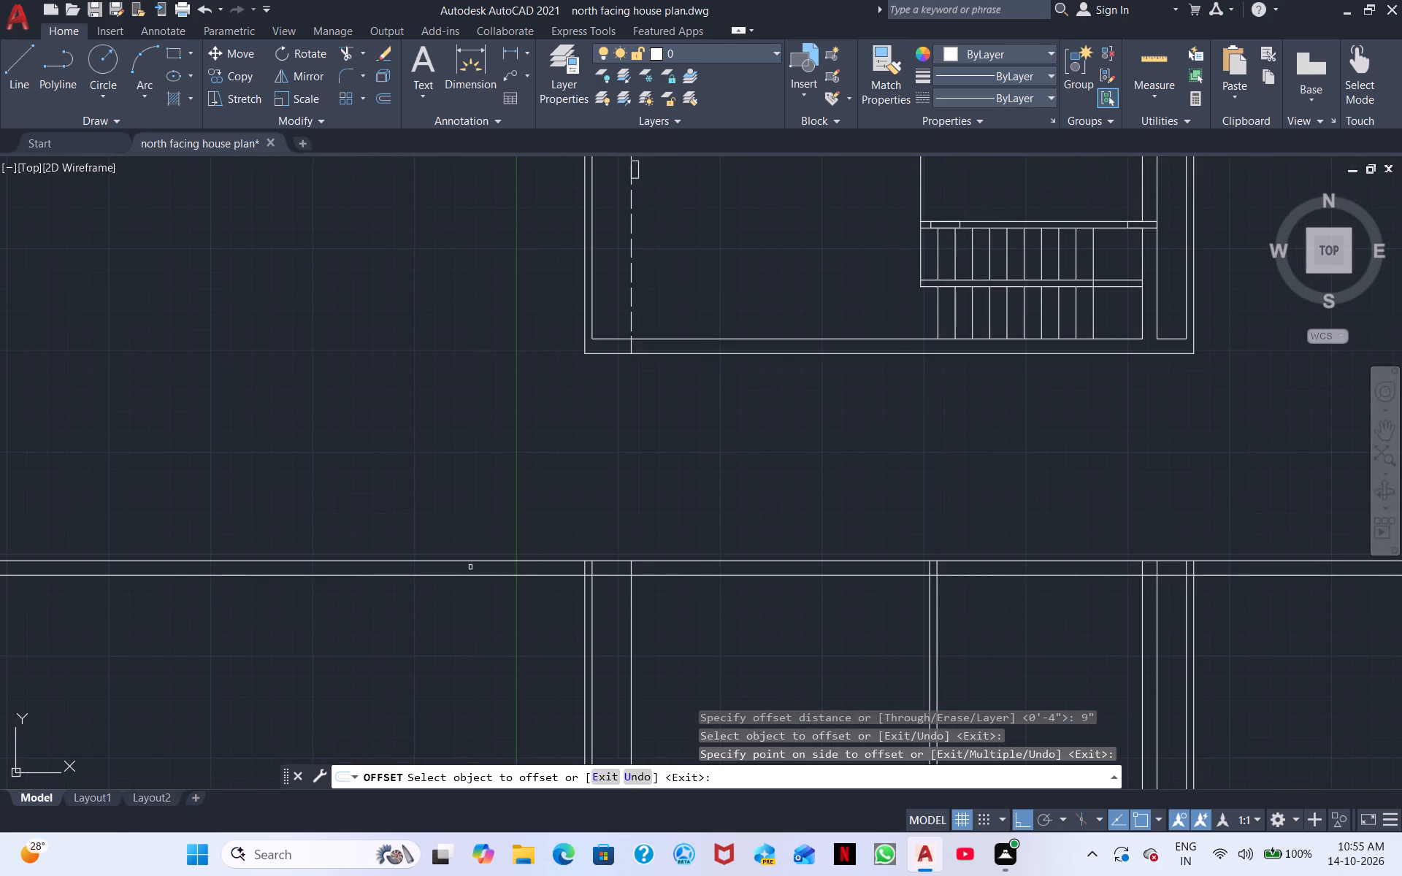
middle_drag(459, 607, 400, 372)
scroll(405, 474, down, 2)
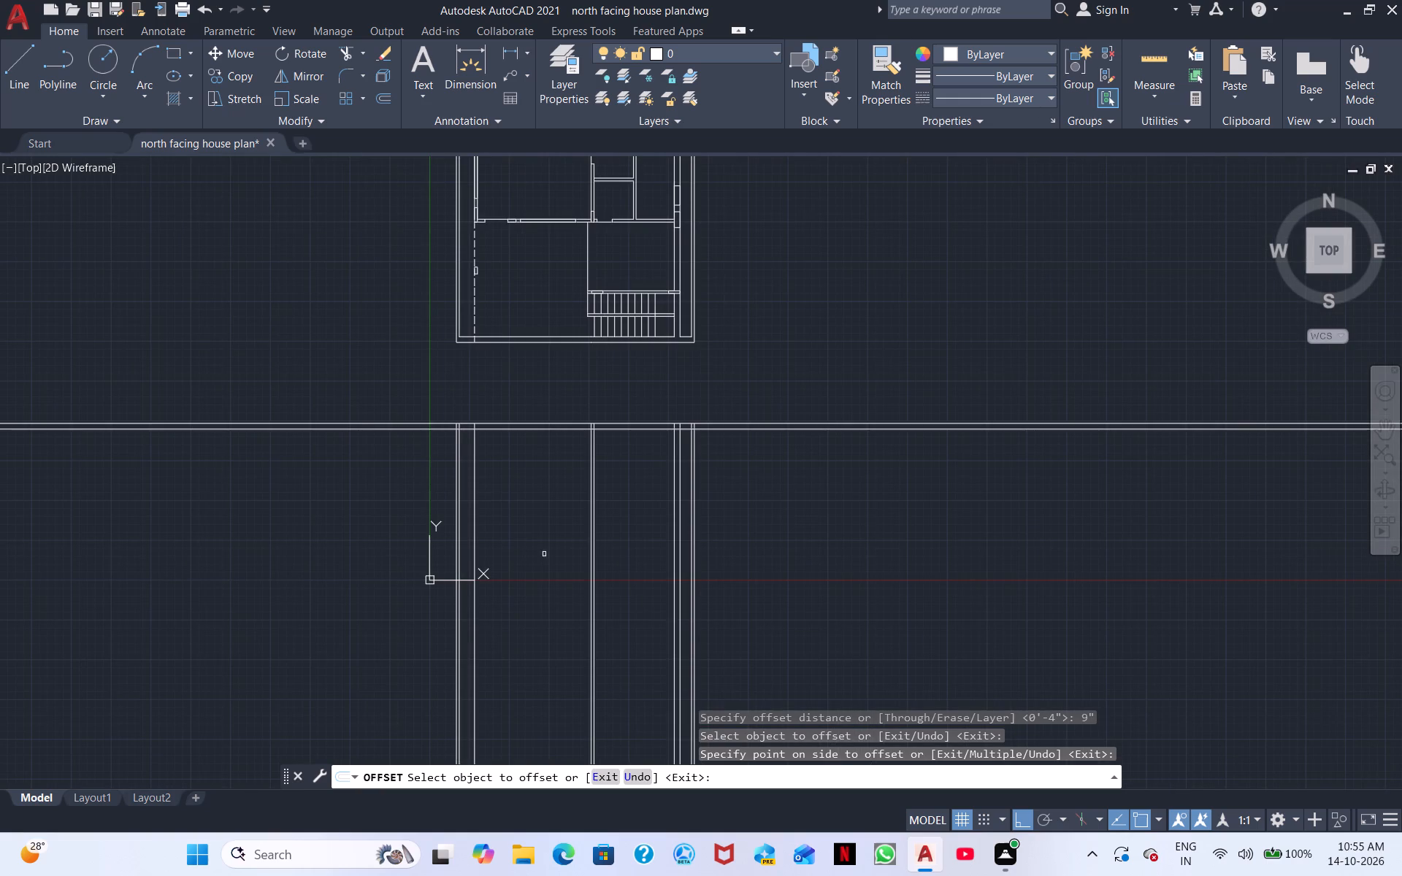
middle_click(529, 461)
middle_drag(542, 690, 540, 615)
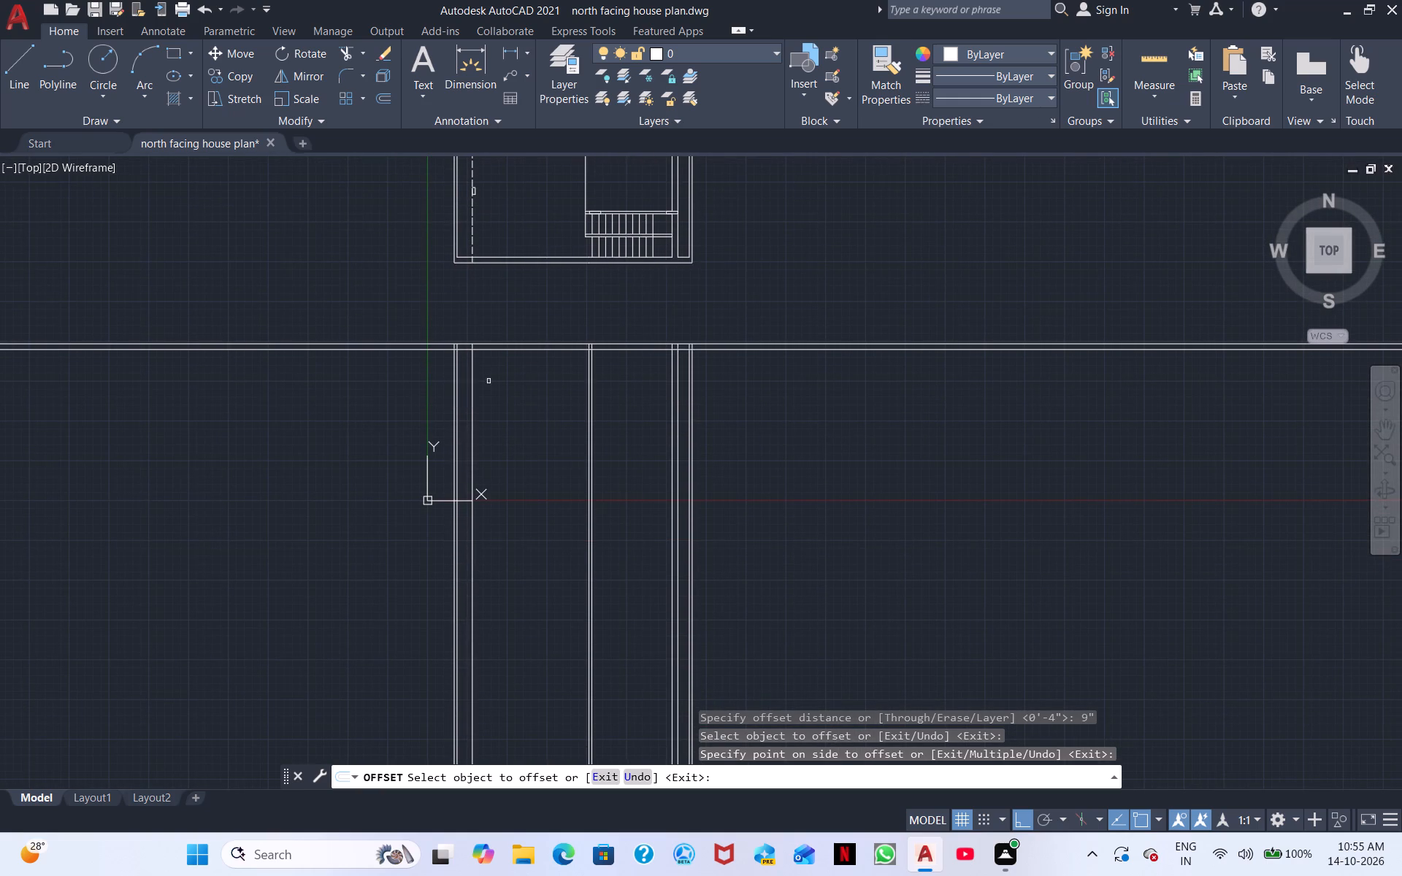
key(Escape)
Offset the vertical line projected from the plan's dashed line 4.5" to the east.
scroll(518, 495, up, 2)
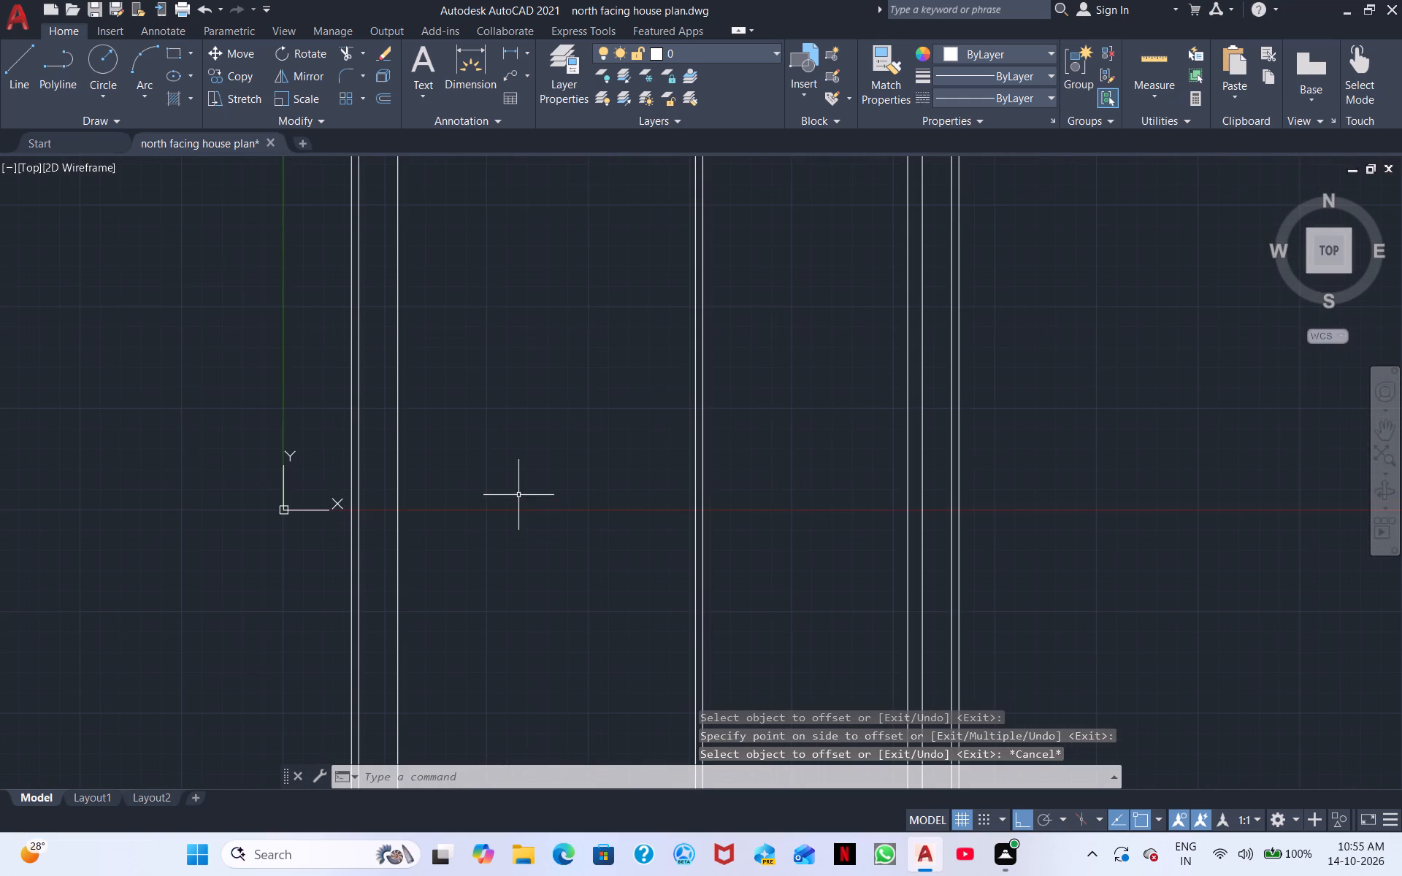
scroll(355, 462, down, 1)
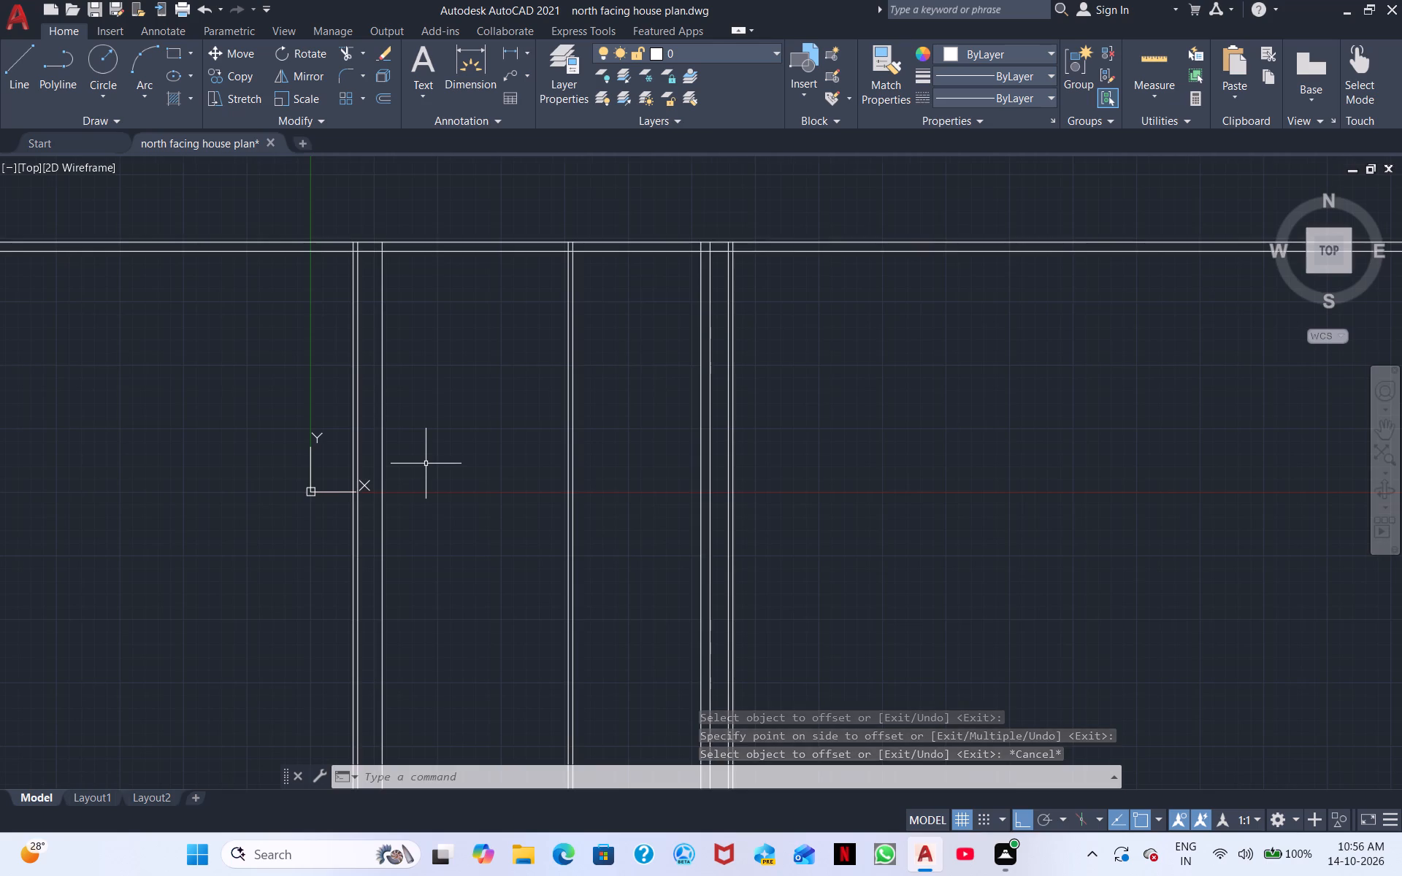
scroll(426, 464, down, 3)
scroll(437, 468, up, 2)
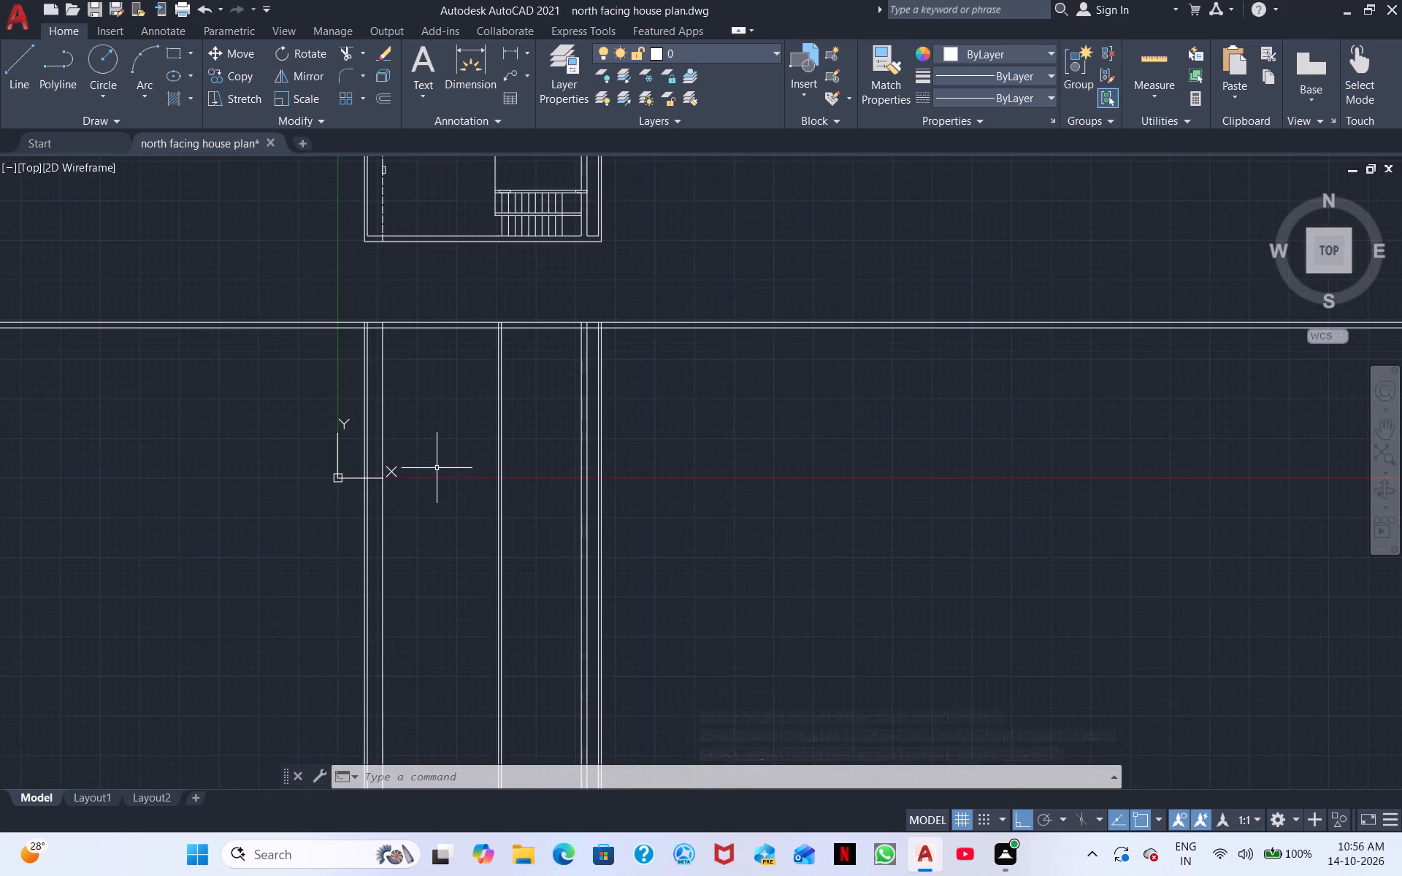
middle_drag(446, 526, 485, 657)
scroll(468, 587, up, 2)
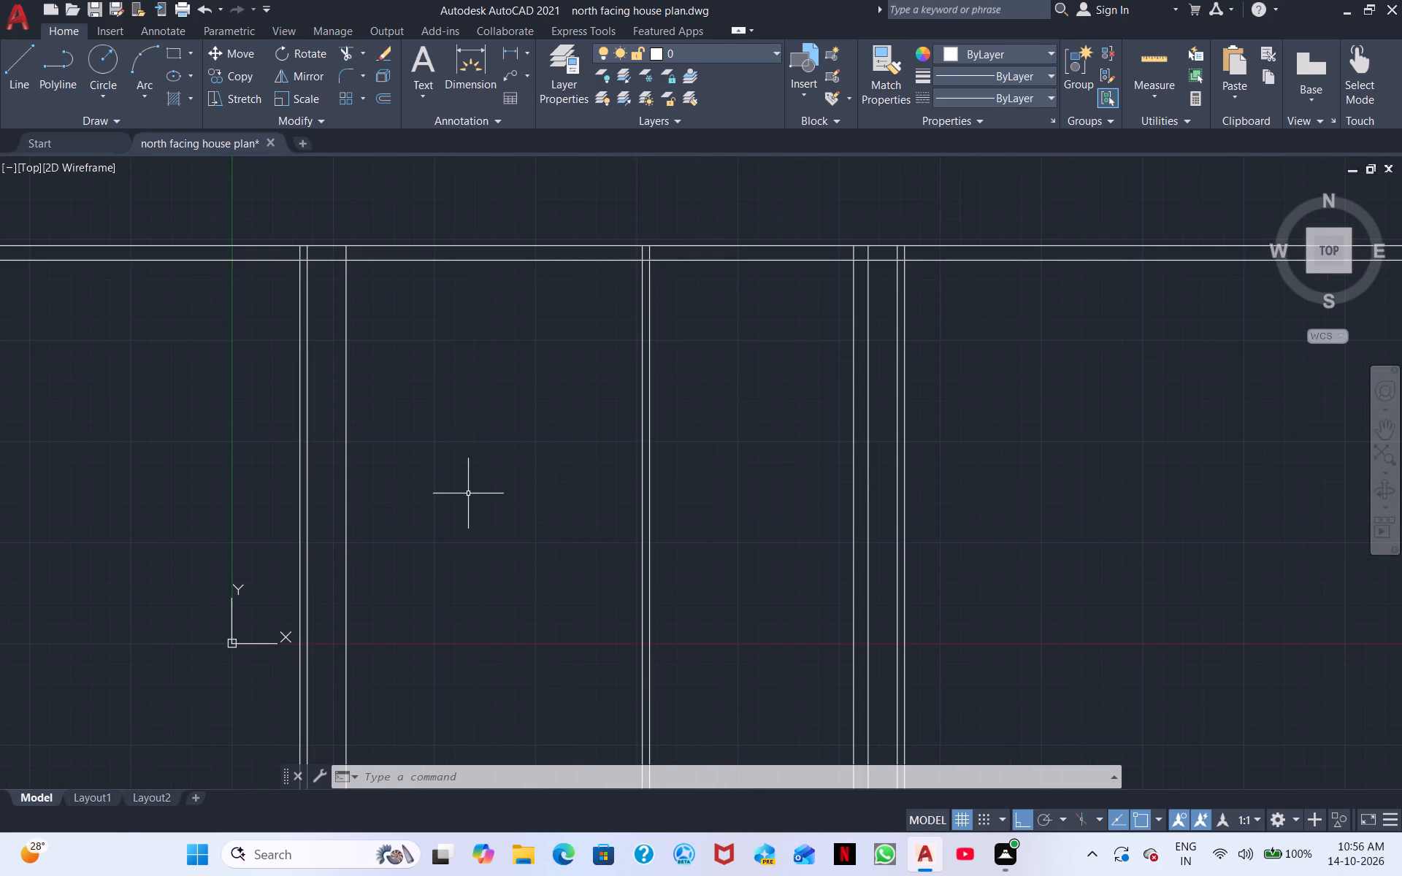
key(o)
key(space)
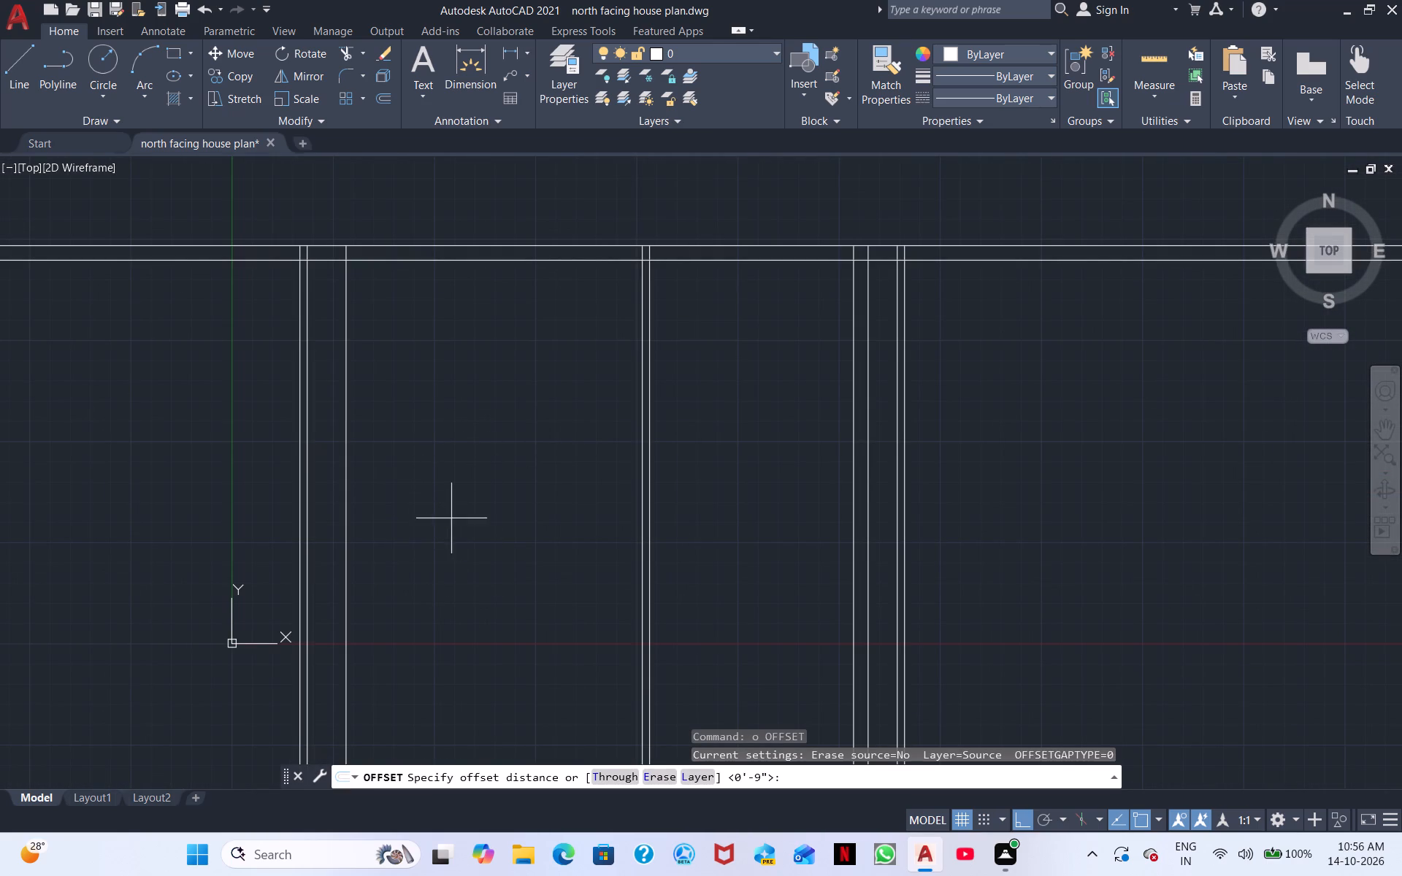
text(4.5)
key(shift+quotedbl)
key(Return)
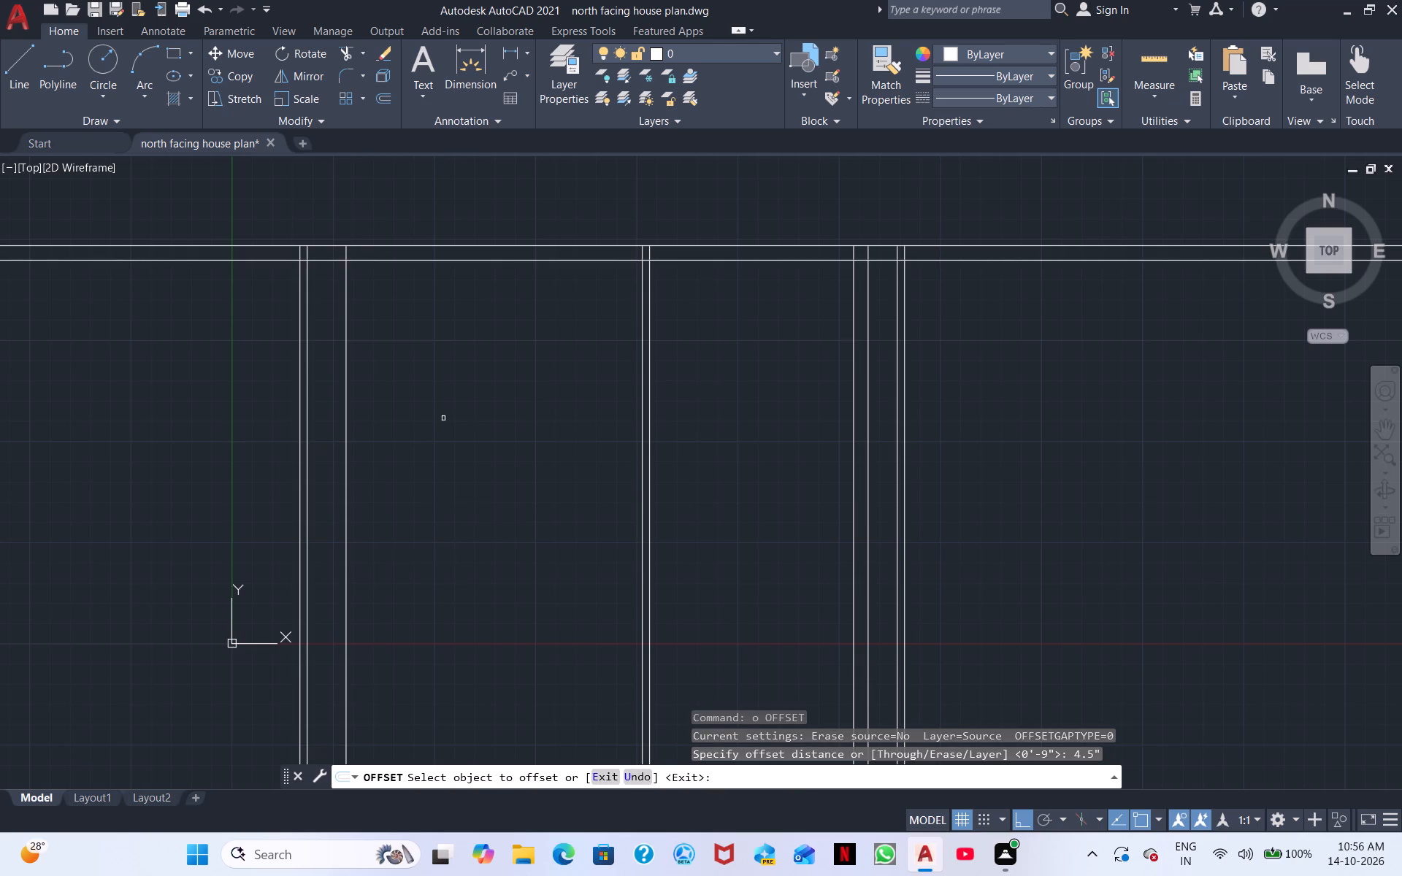
click(348, 622)
click(361, 623)
Measure the north-south inside length of the small room midway along the plan's north wall with a linear dimension, without placing it.
scroll(361, 615, down, 1)
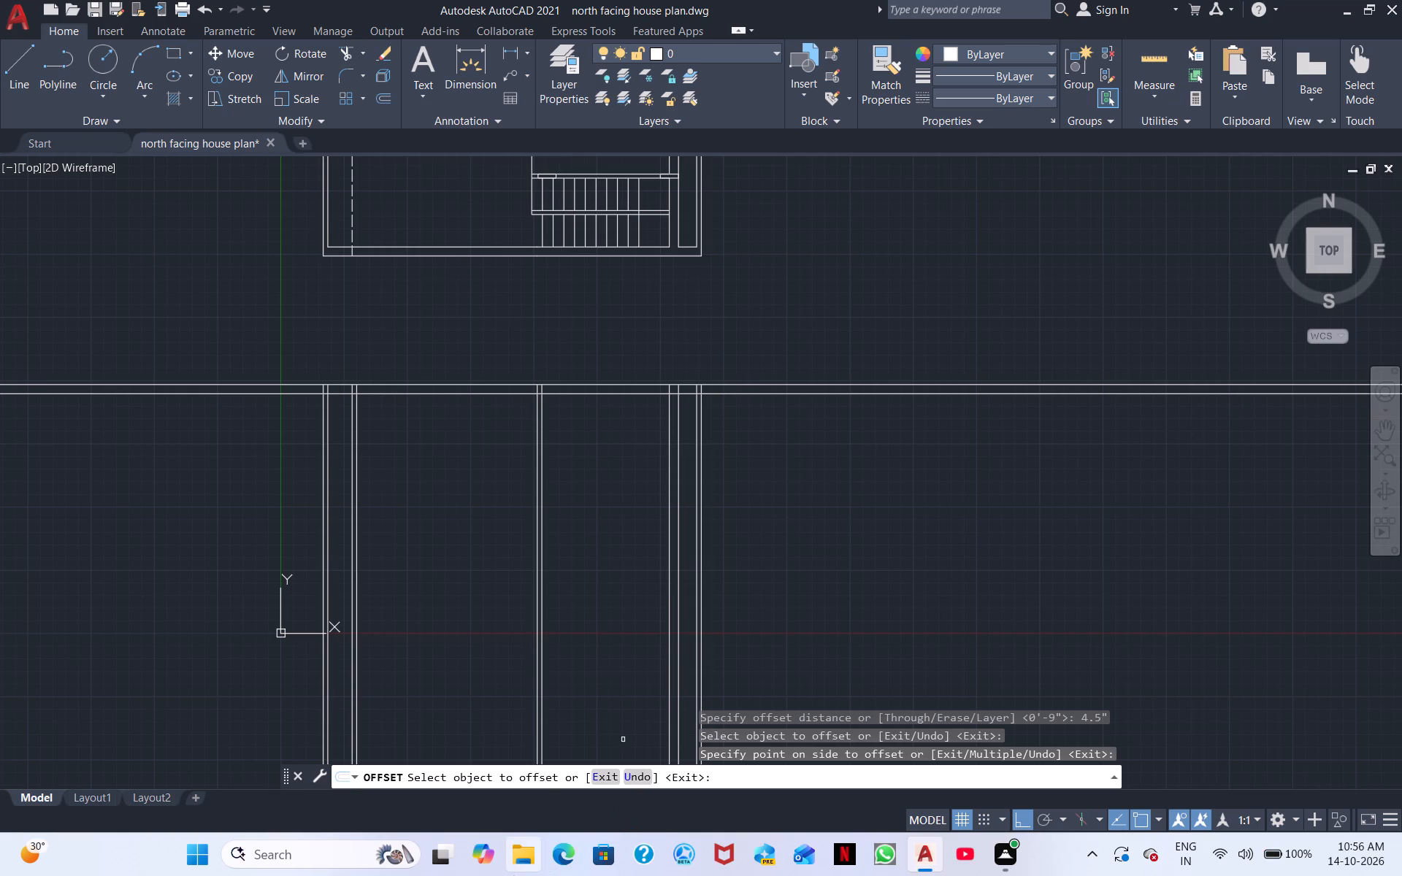
scroll(489, 552, down, 1)
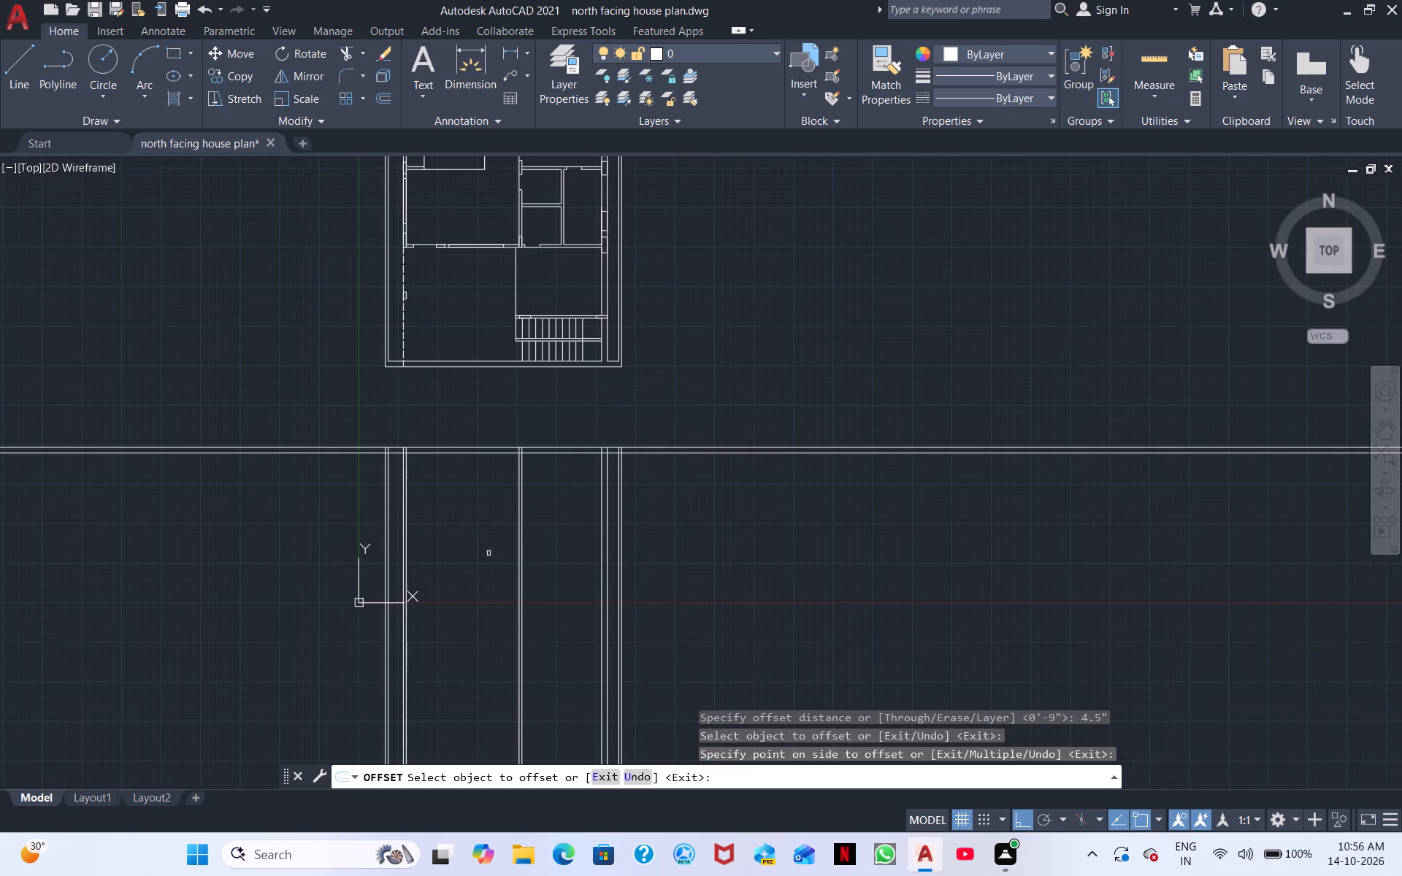
middle_drag(456, 569, 669, 552)
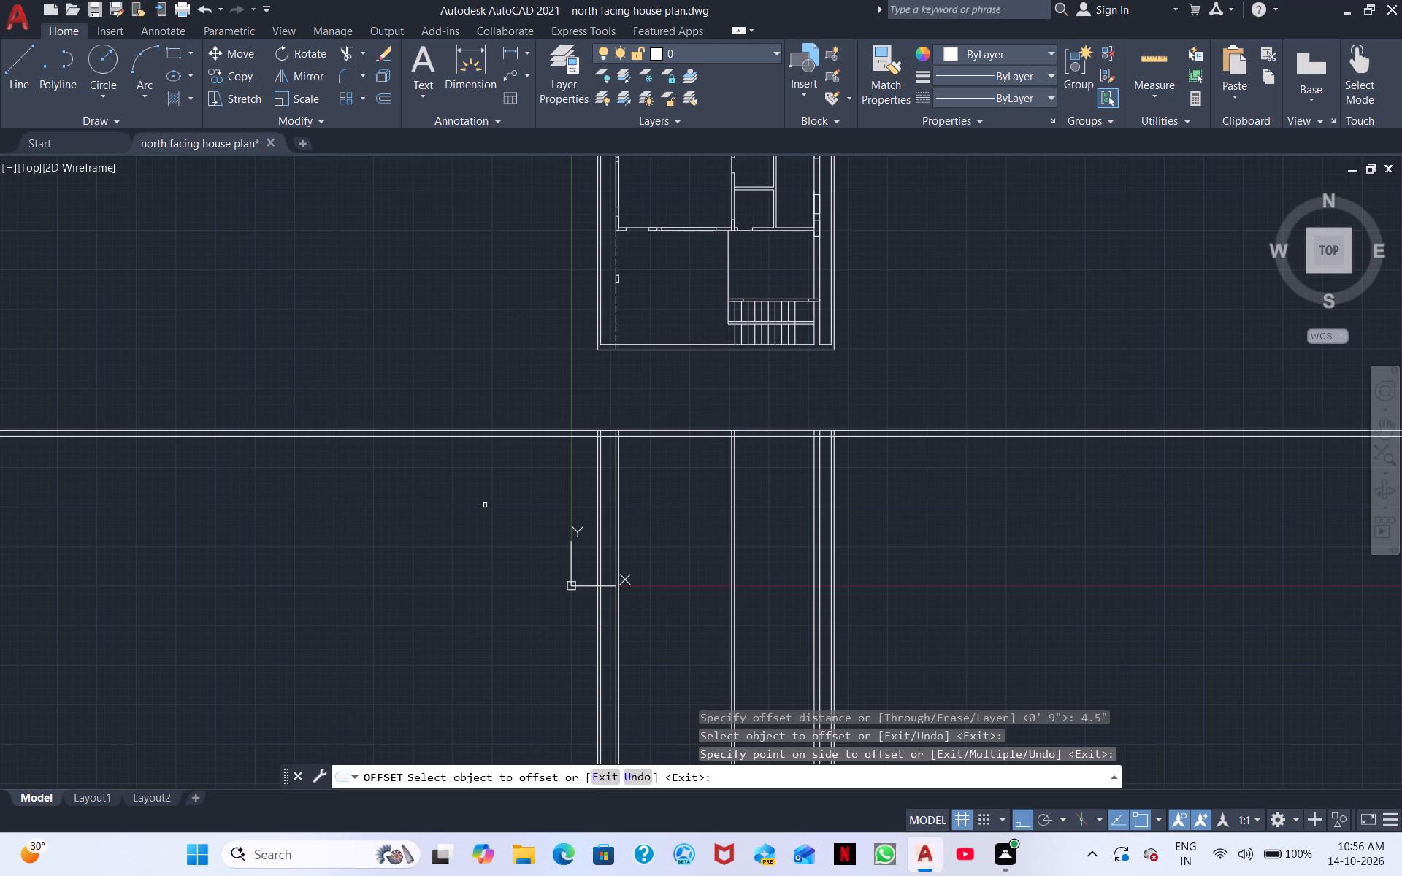
middle_drag(688, 458, 628, 803)
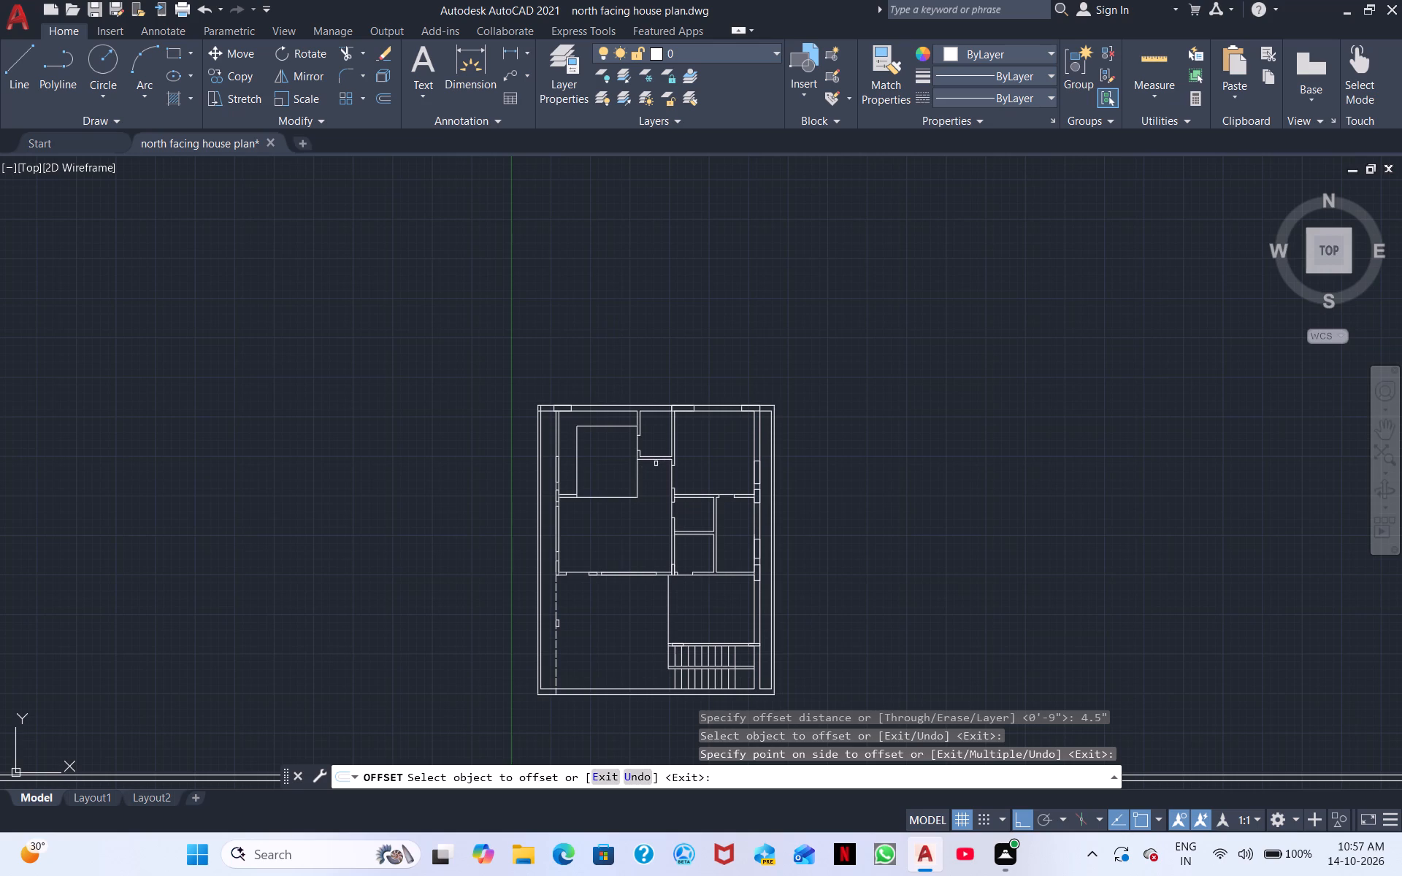
click(500, 47)
scroll(717, 537, up, 3)
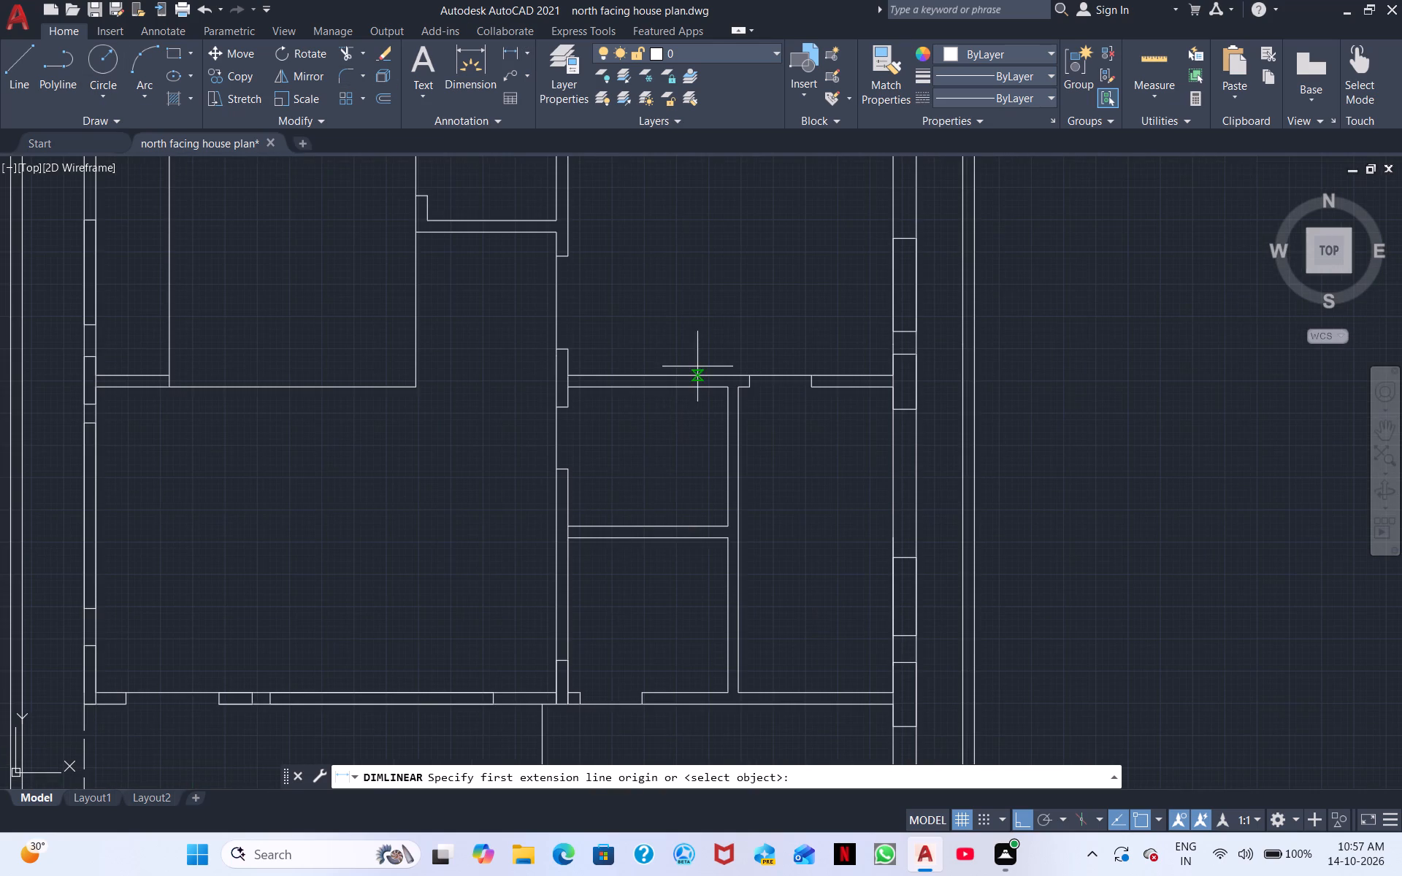
middle_drag(697, 366, 738, 707)
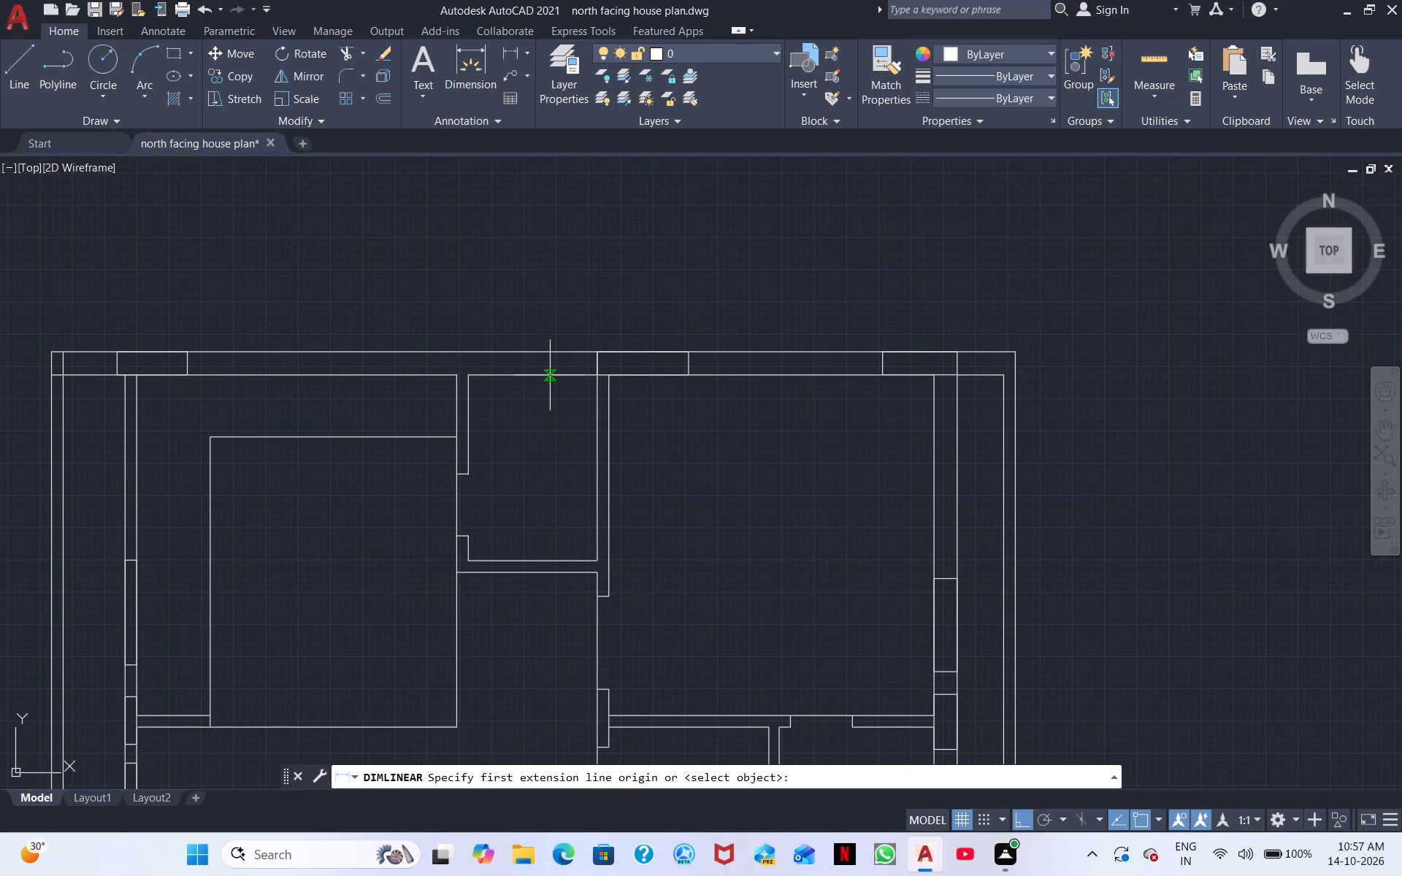
click(550, 376)
click(547, 557)
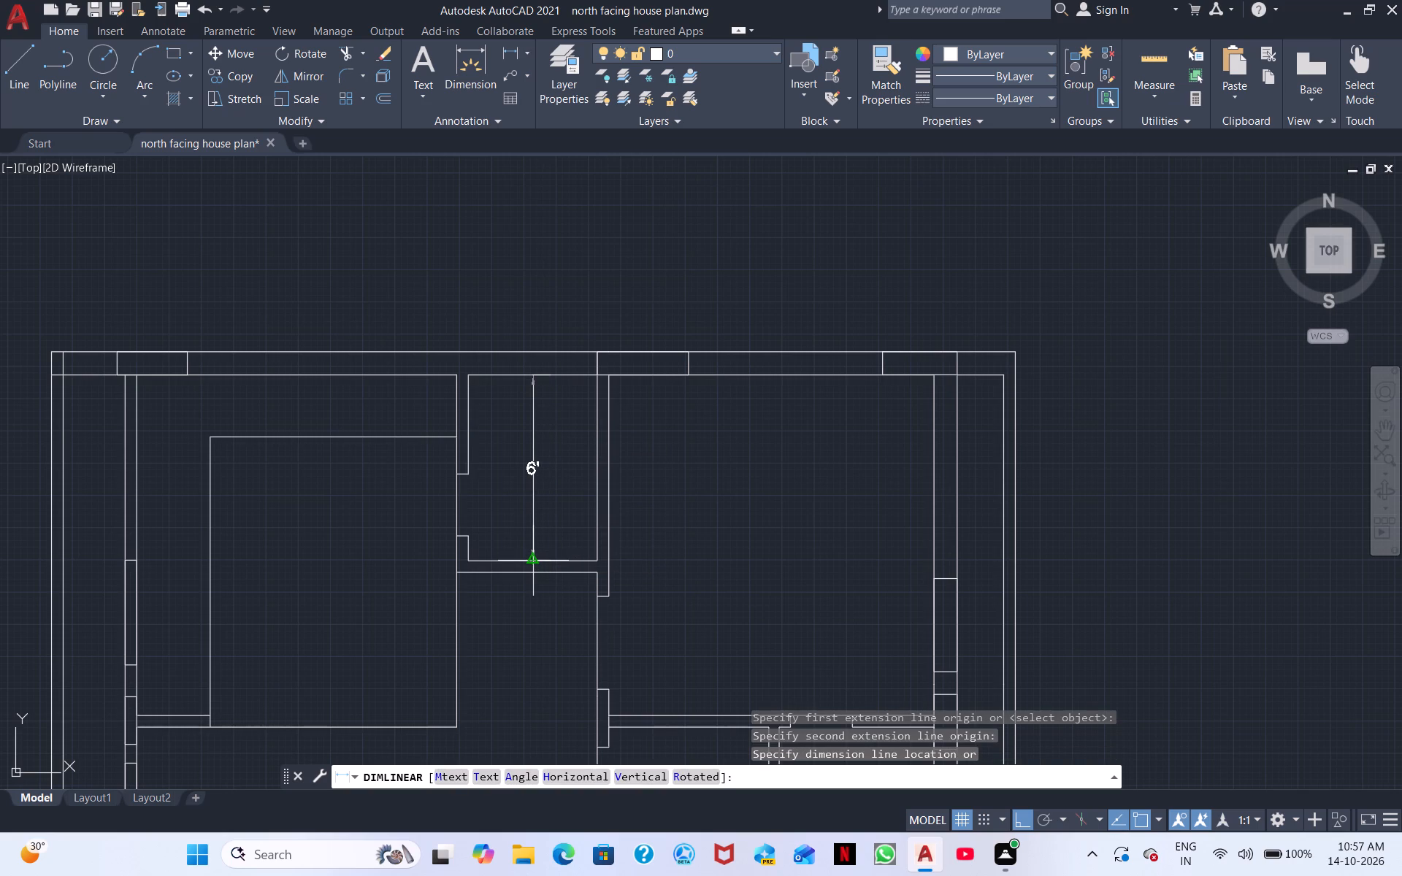
right_click(545, 548)
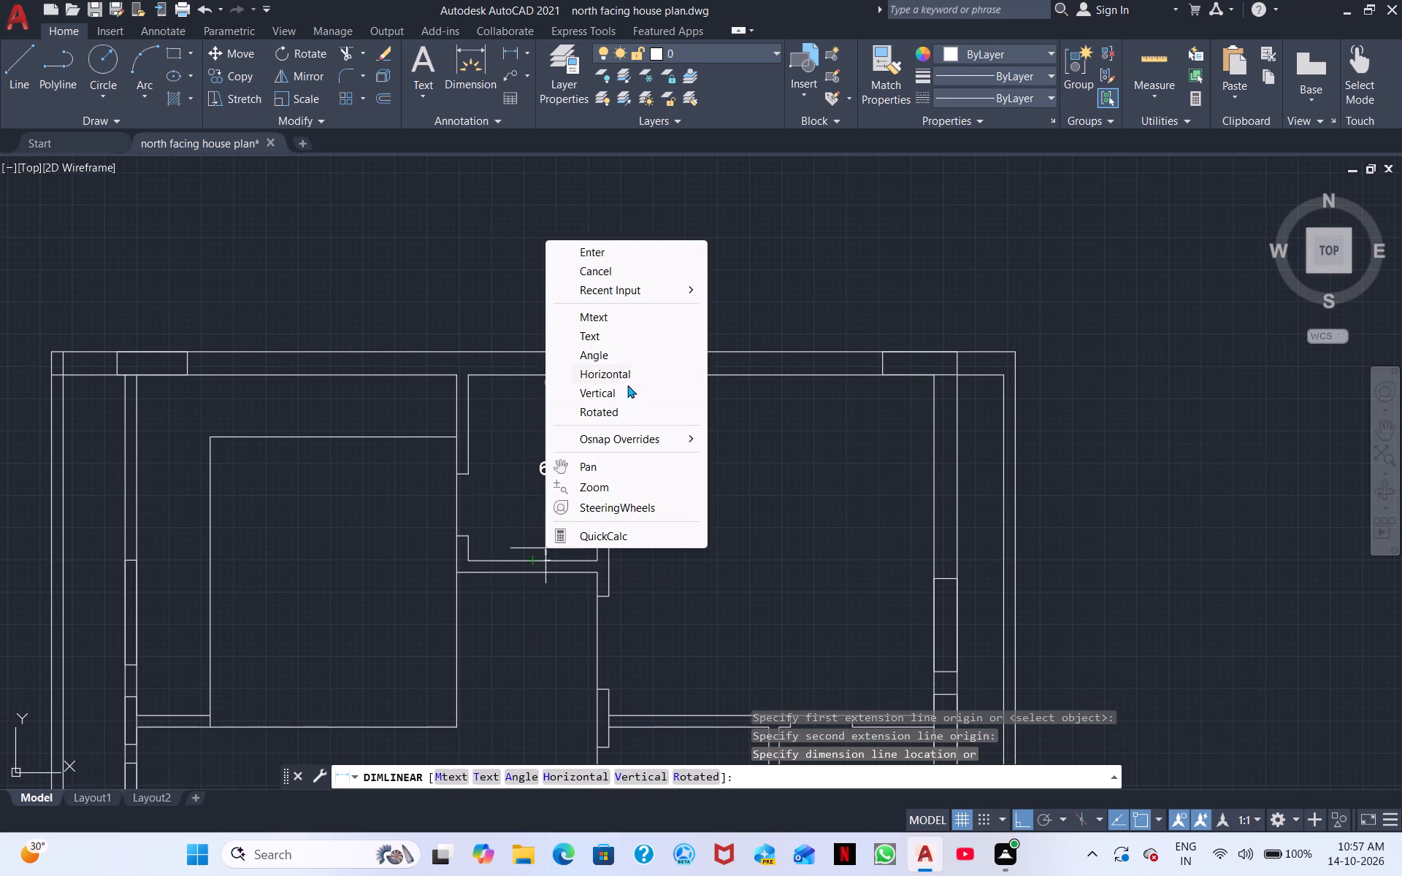
click(590, 266)
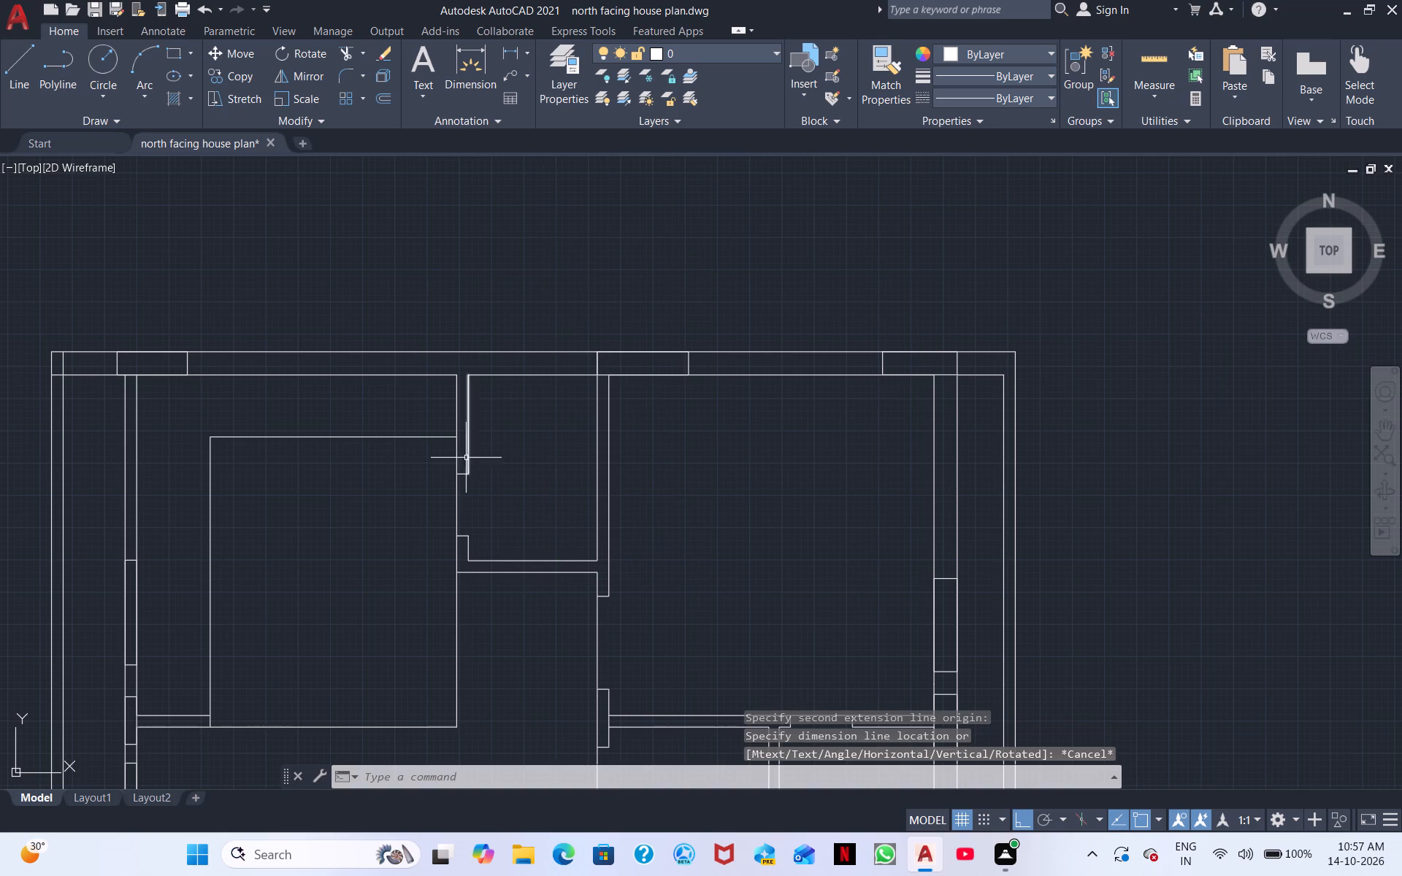
Measure the clear width between the second and middle pairs of projected vertical lines below the plan, without placing the dimension.
middle_drag(482, 672, 451, 458)
scroll(451, 458, down, 2)
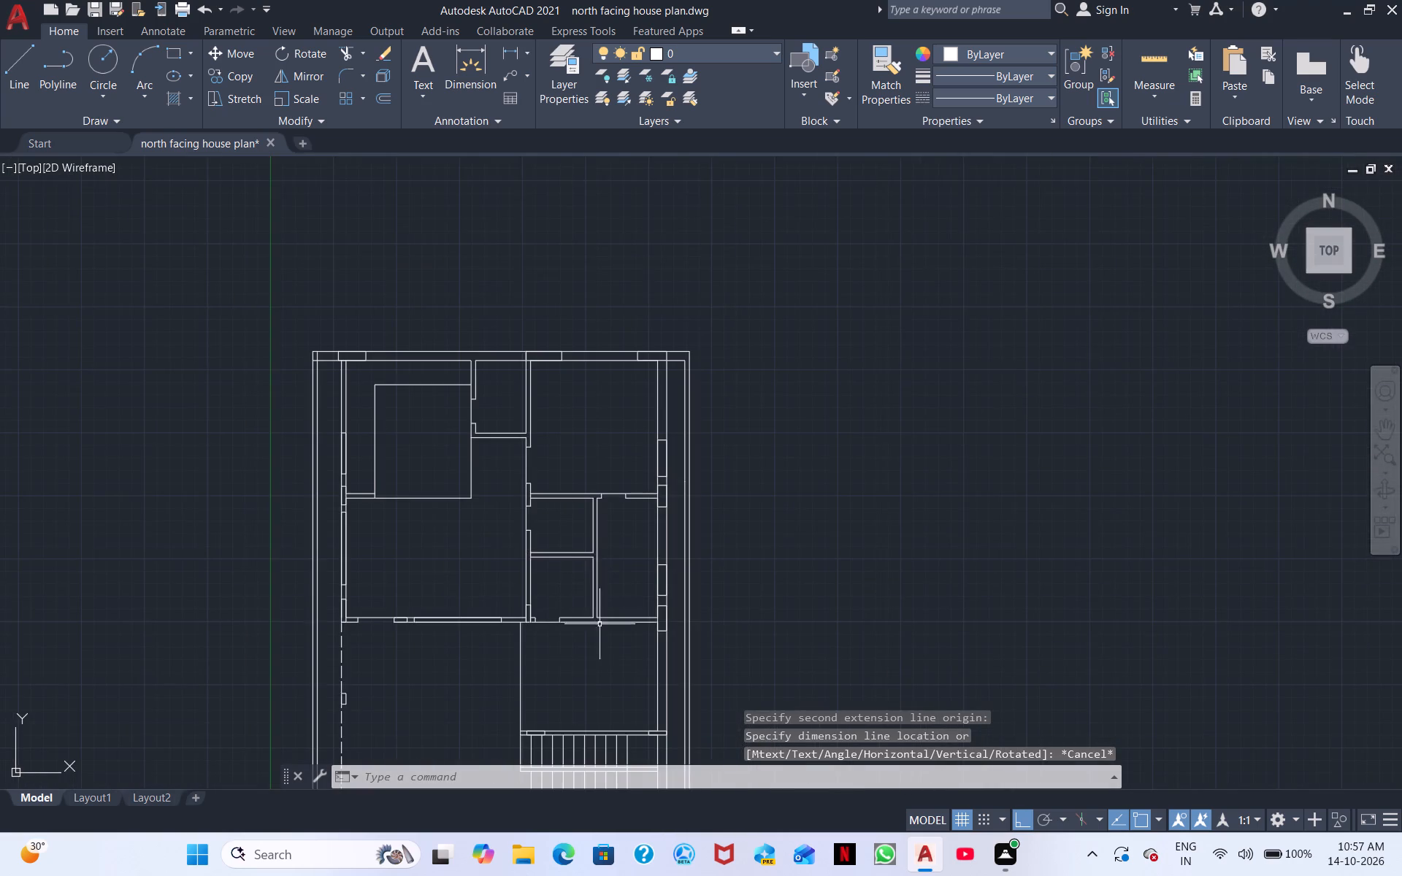
middle_drag(566, 680, 470, 422)
middle_drag(488, 499, 467, 391)
middle_drag(532, 477, 475, 377)
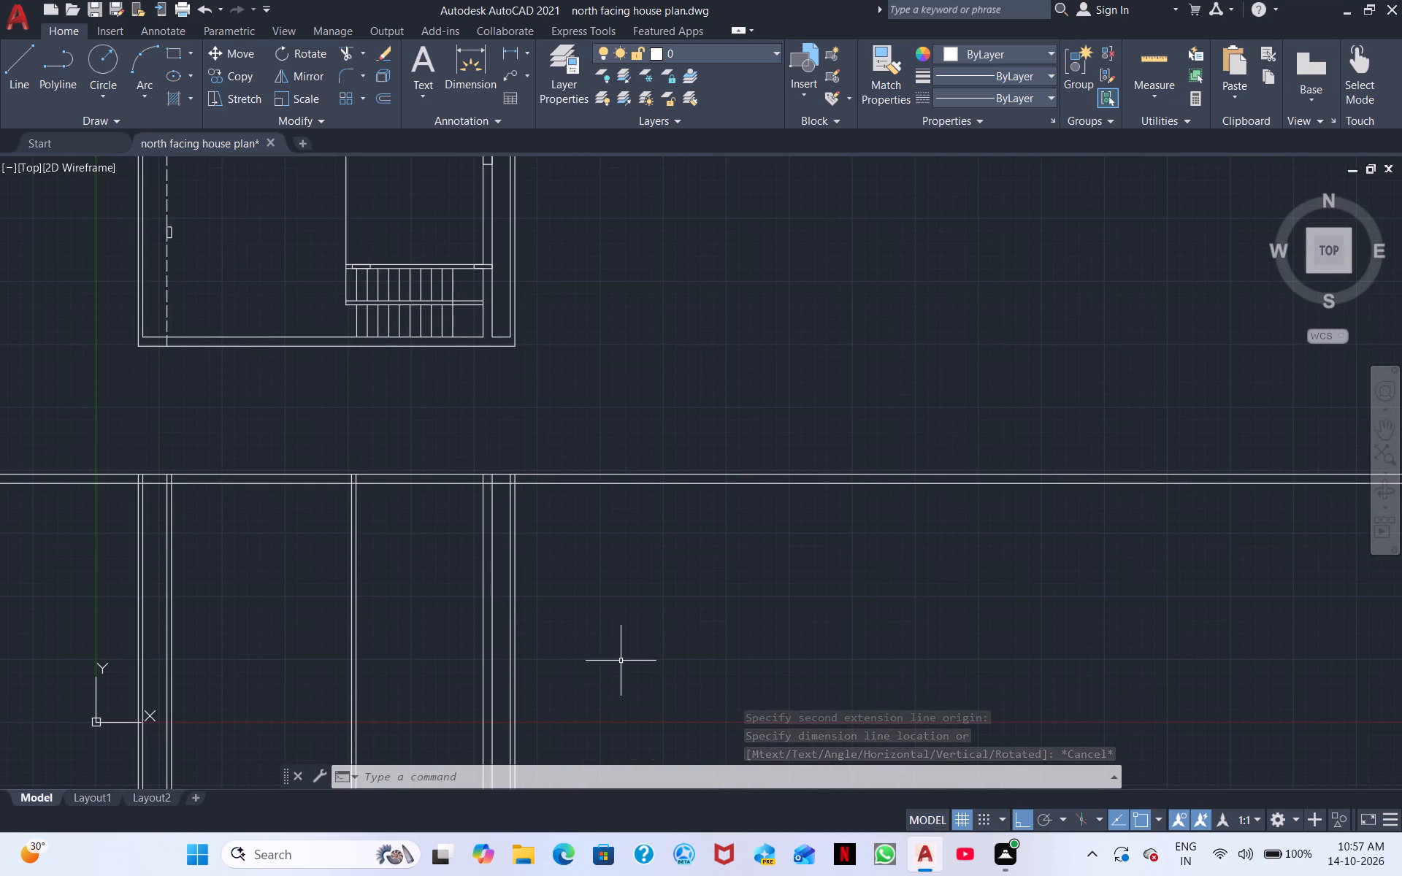
scroll(575, 639, down, 2)
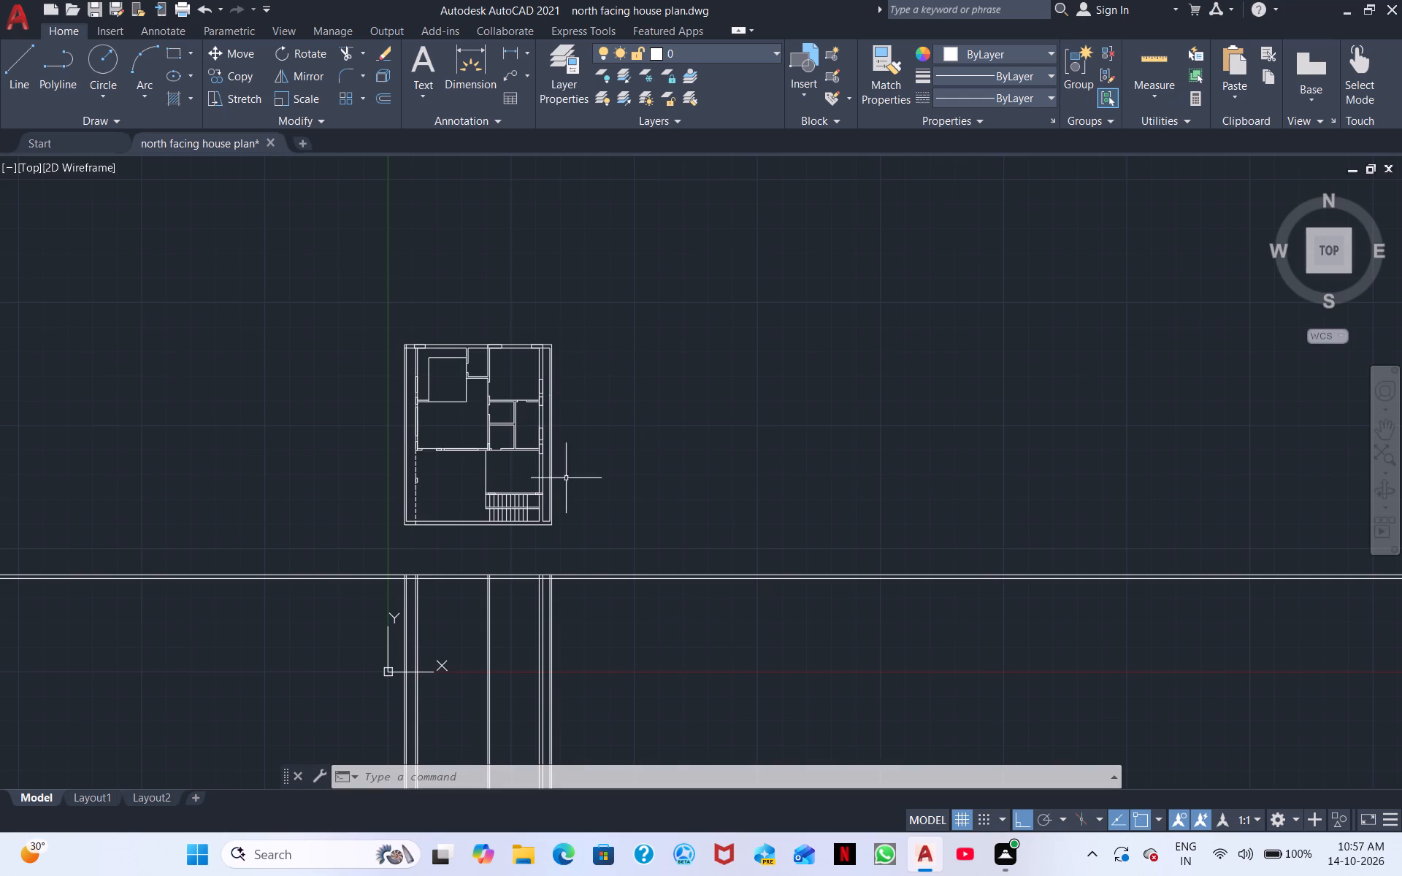
middle_drag(478, 658, 524, 477)
scroll(576, 528, up, 1)
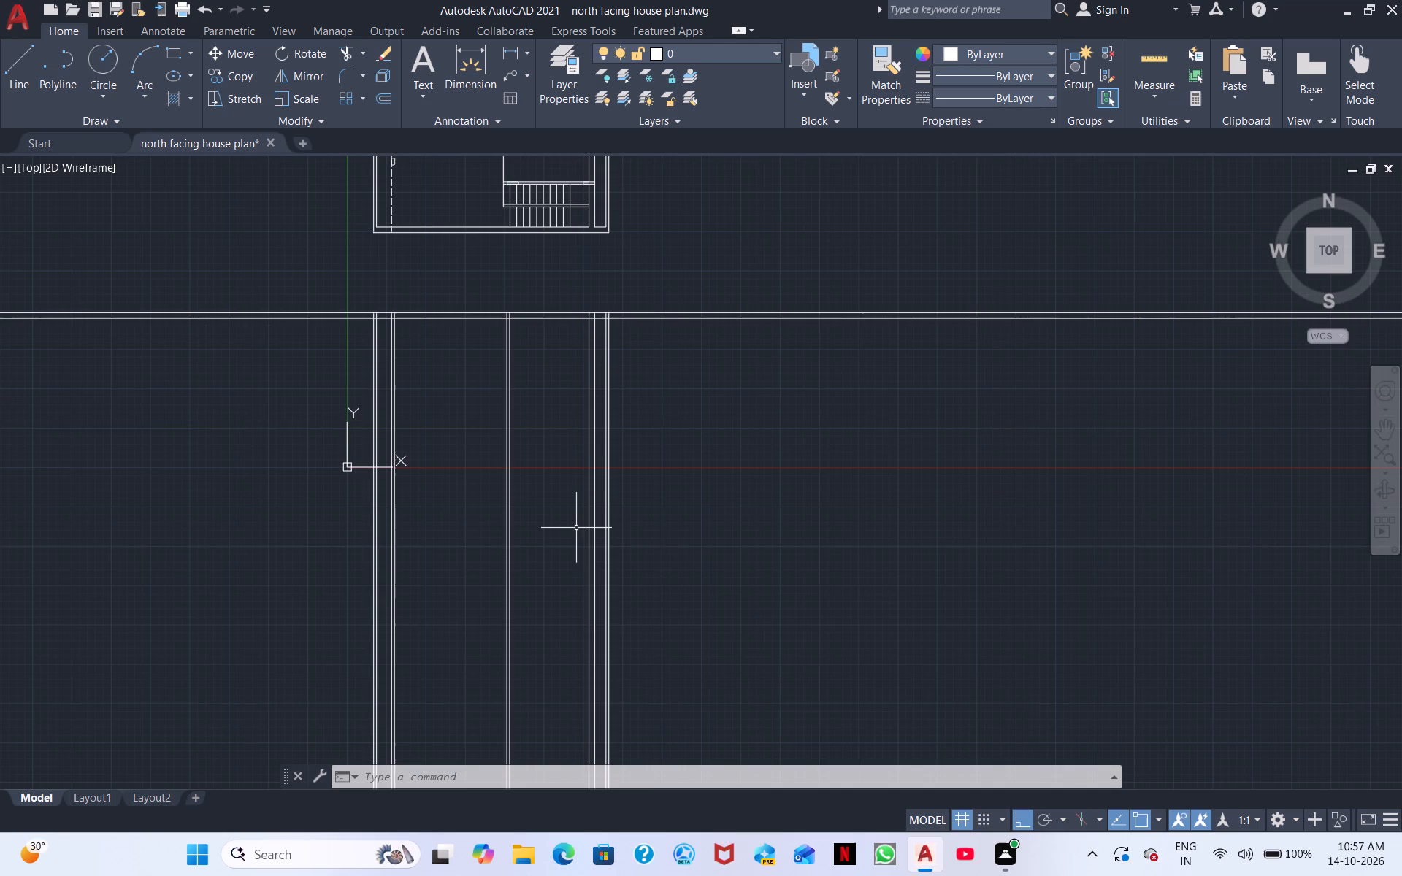
scroll(524, 526, up, 1)
middle_drag(450, 534, 618, 718)
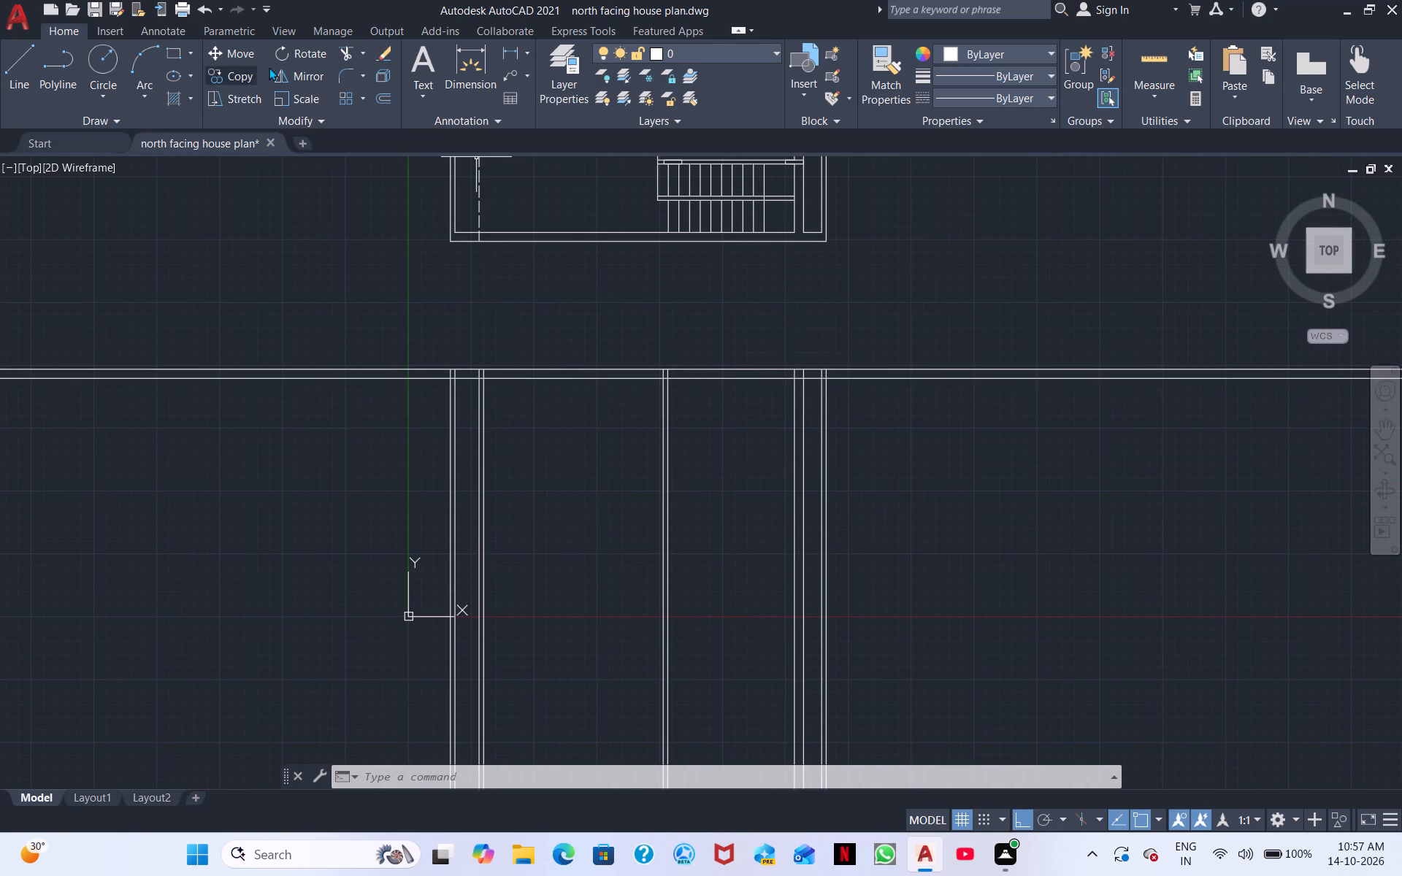
click(507, 53)
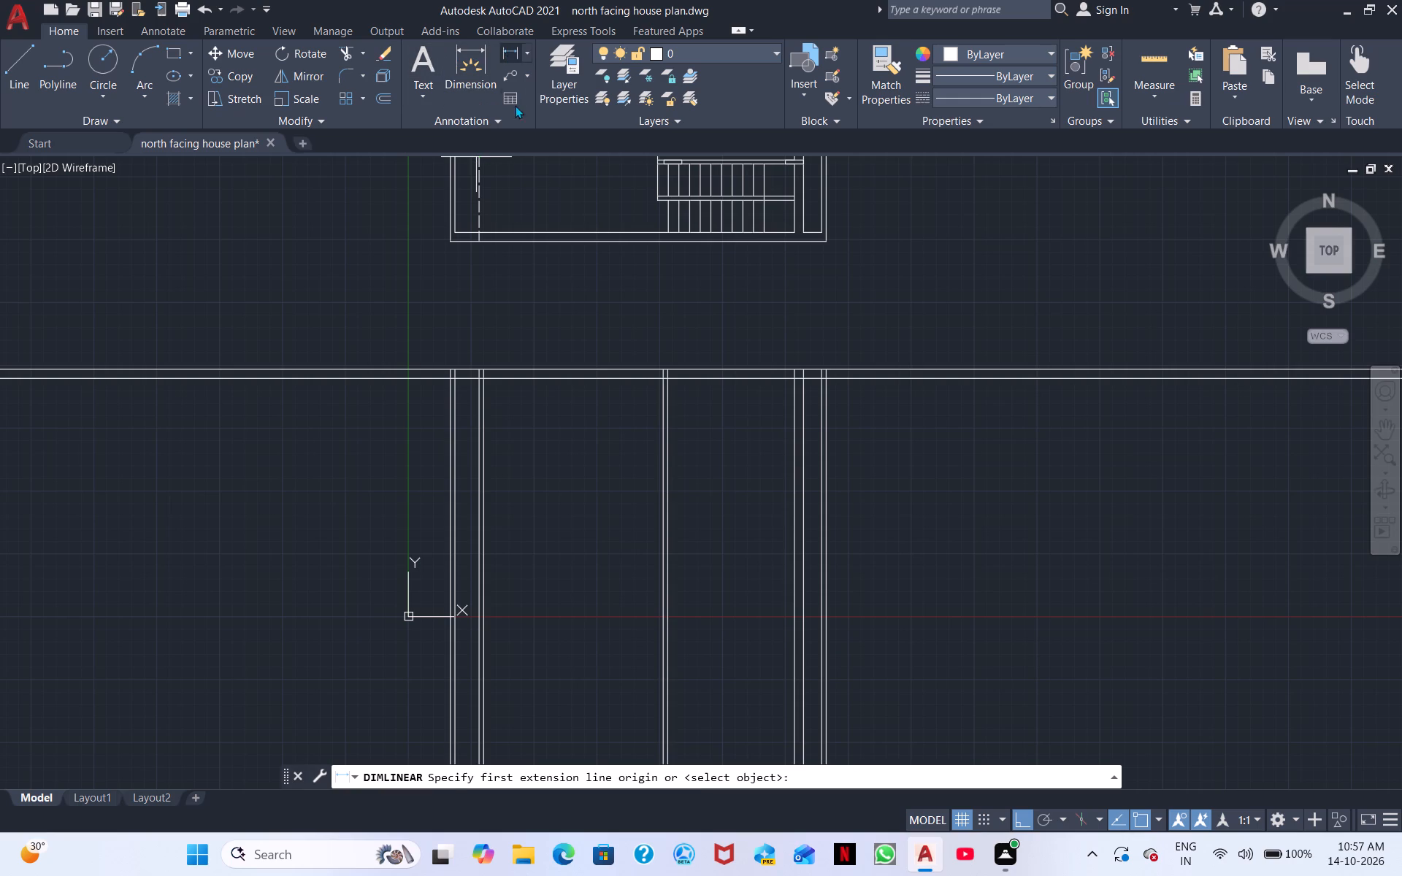
scroll(483, 458, up, 3)
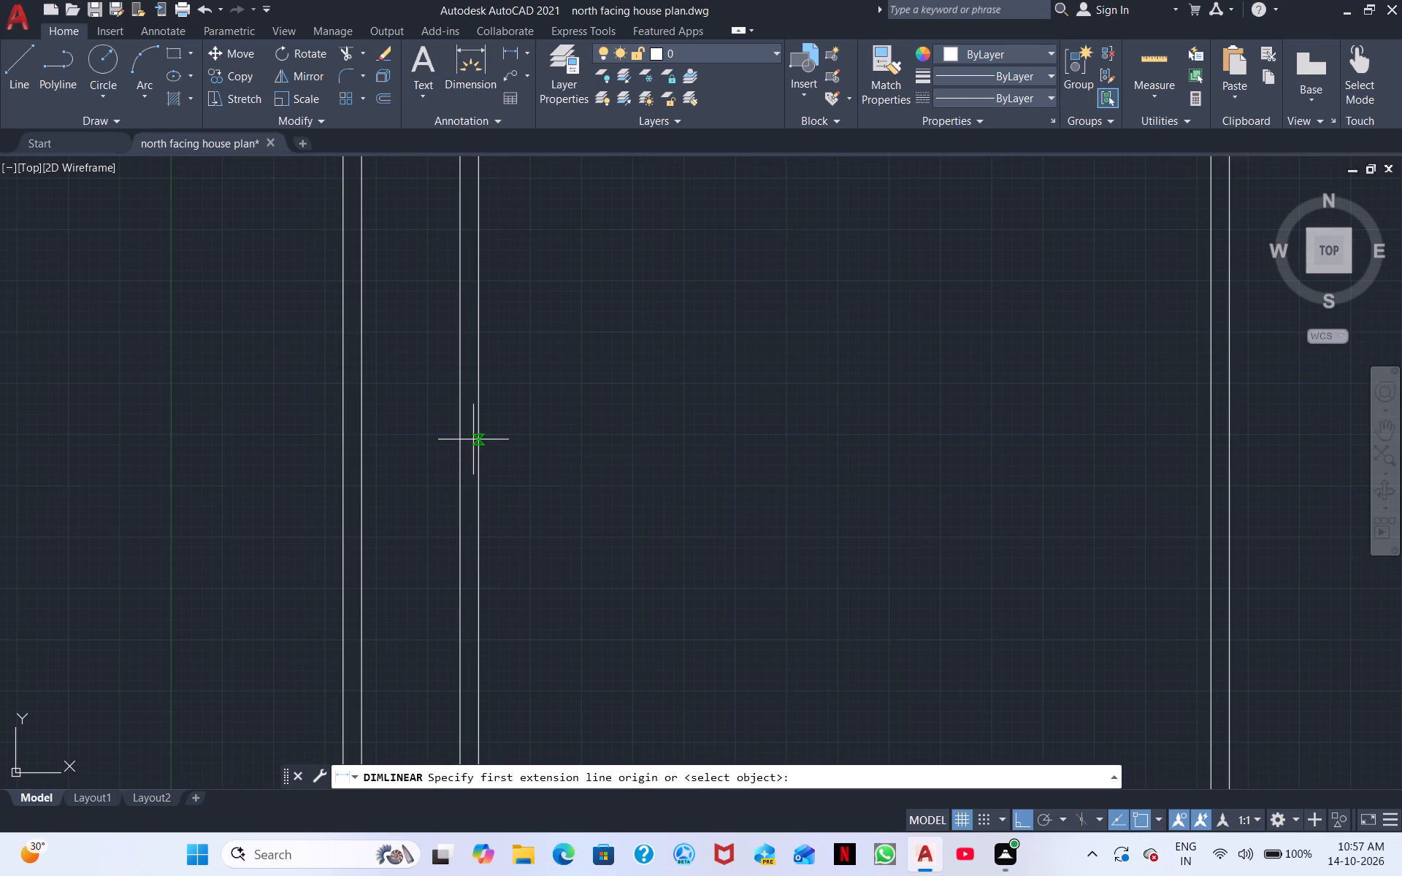
click(479, 444)
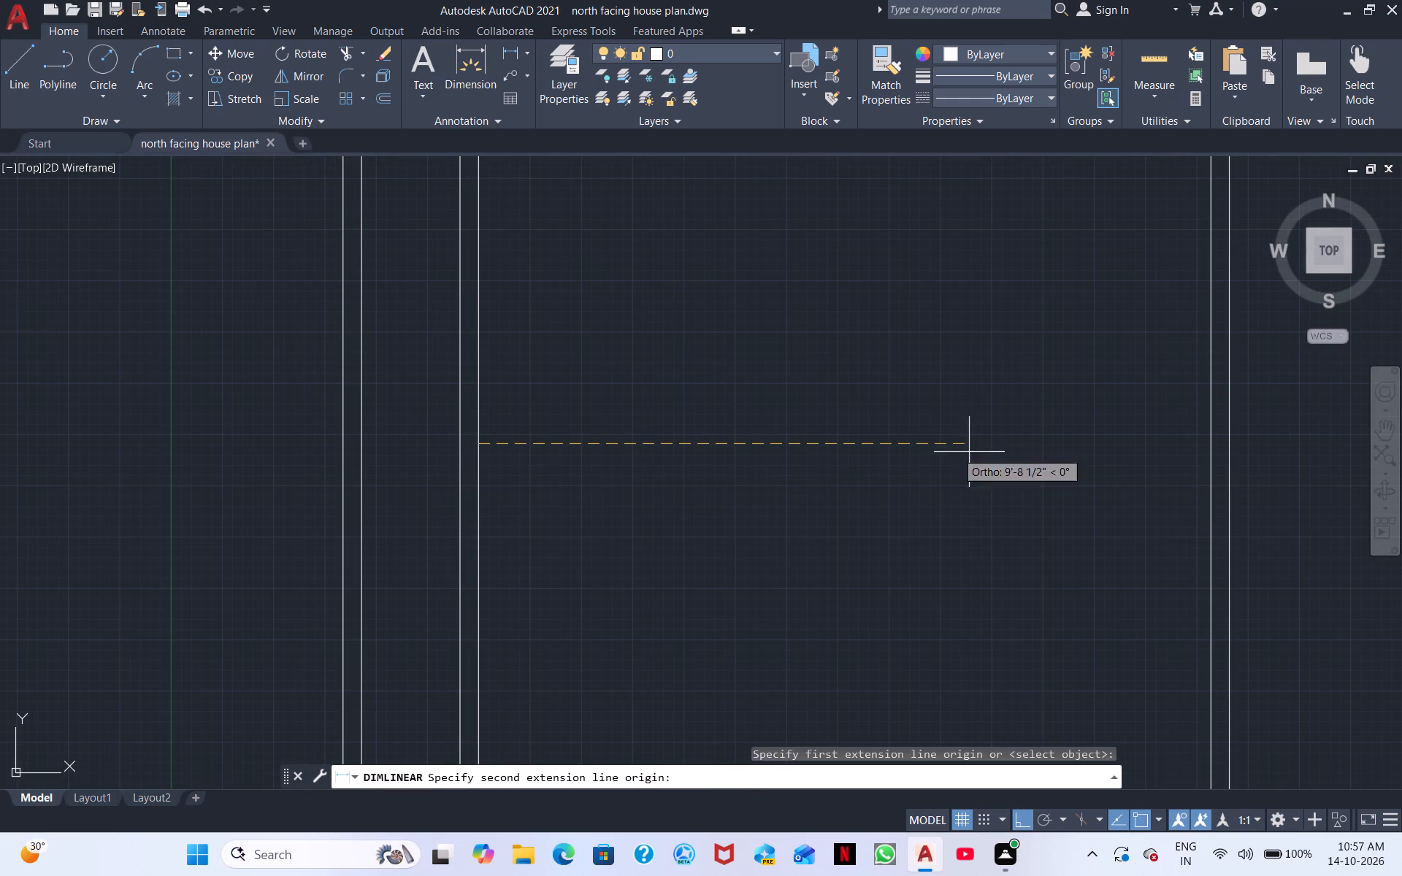
click(1208, 447)
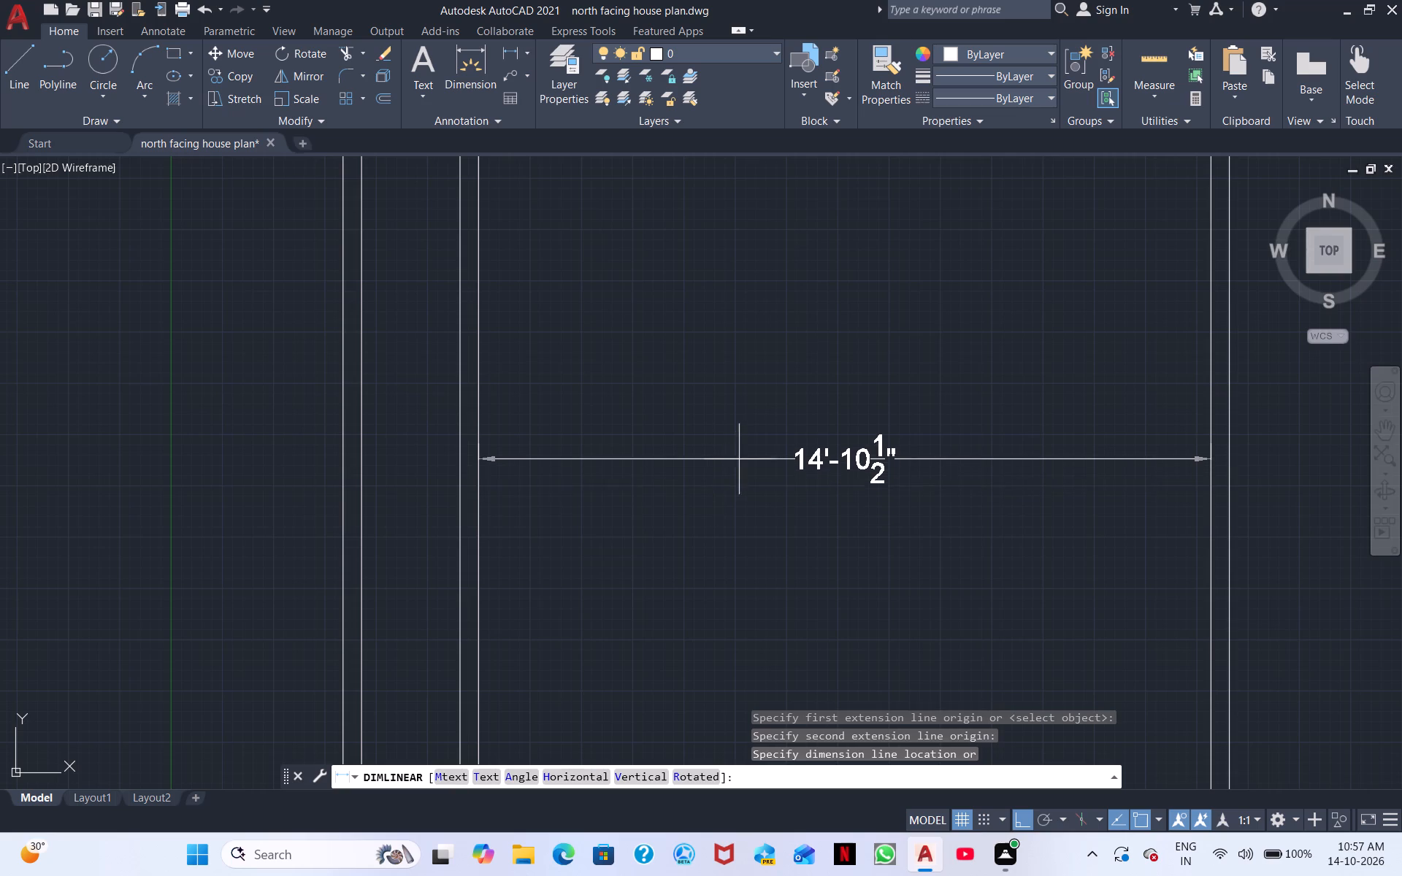
scroll(721, 490, down, 3)
middle_drag(737, 473, 689, 629)
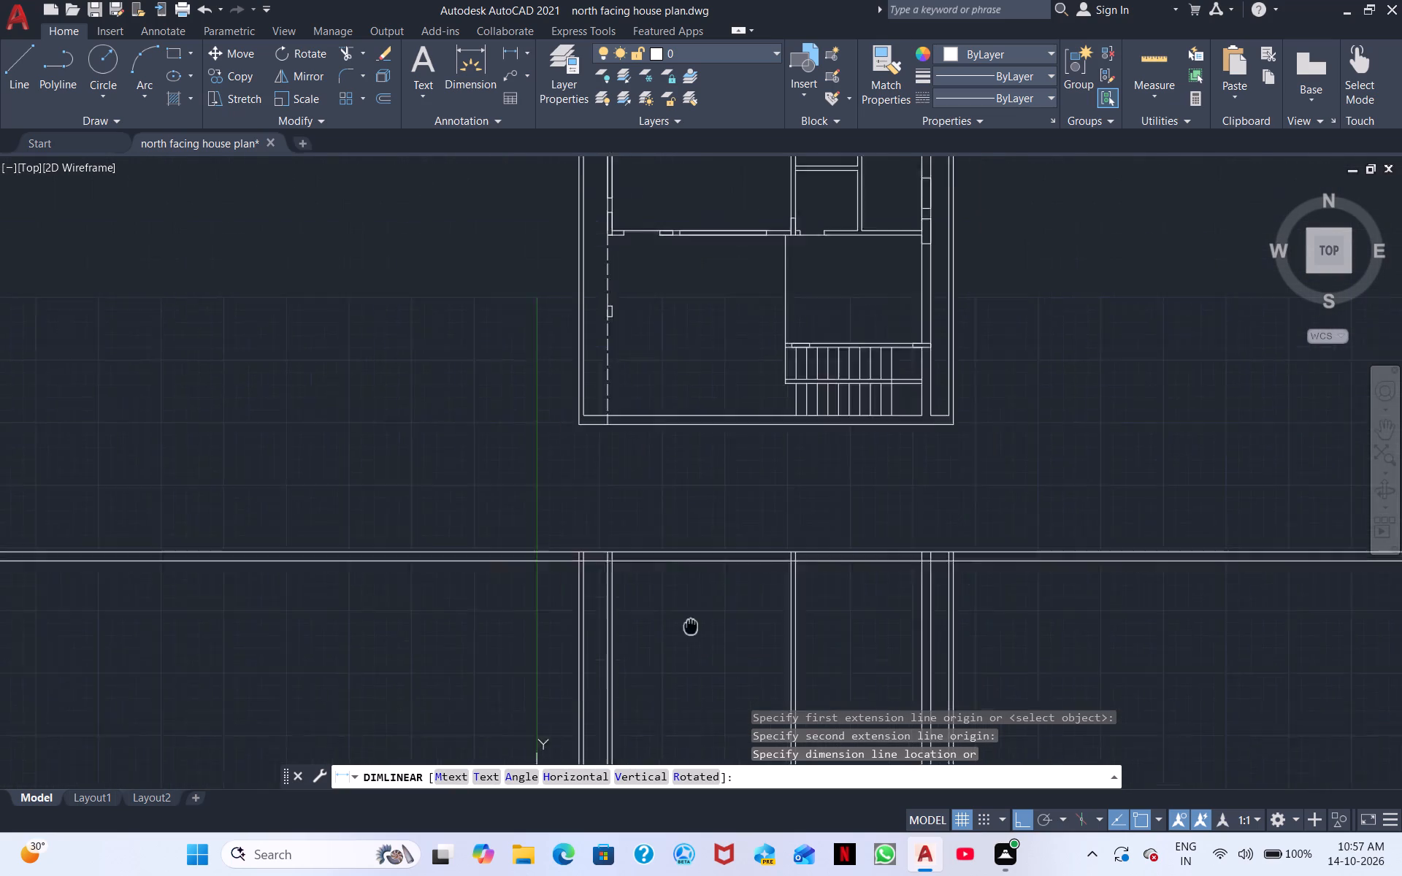
middle_drag(689, 629, 662, 679)
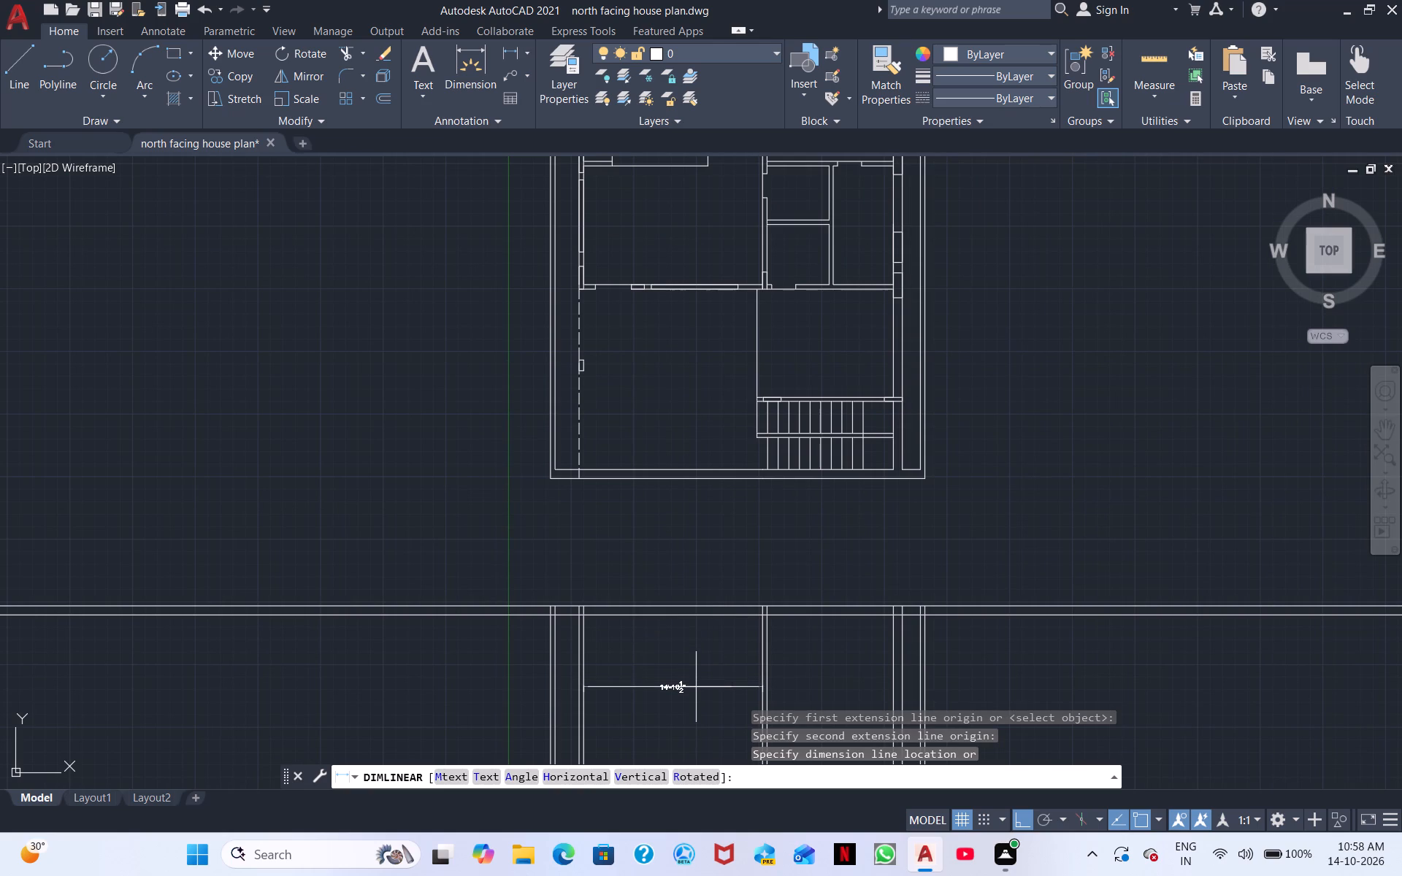
scroll(696, 687, up, 3)
scroll(697, 685, down, 2)
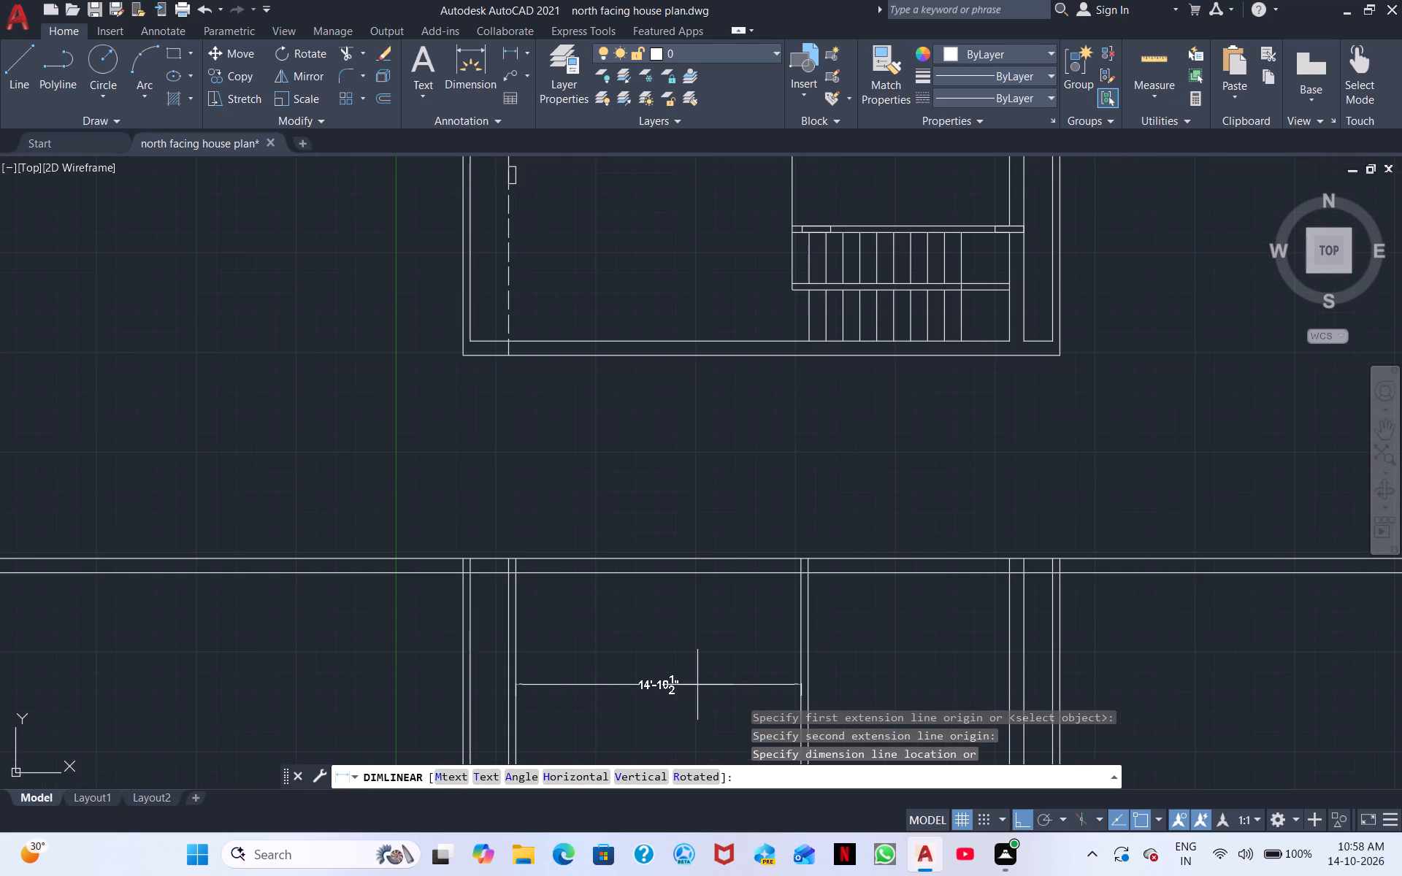
scroll(697, 685, down, 1)
right_click(697, 685)
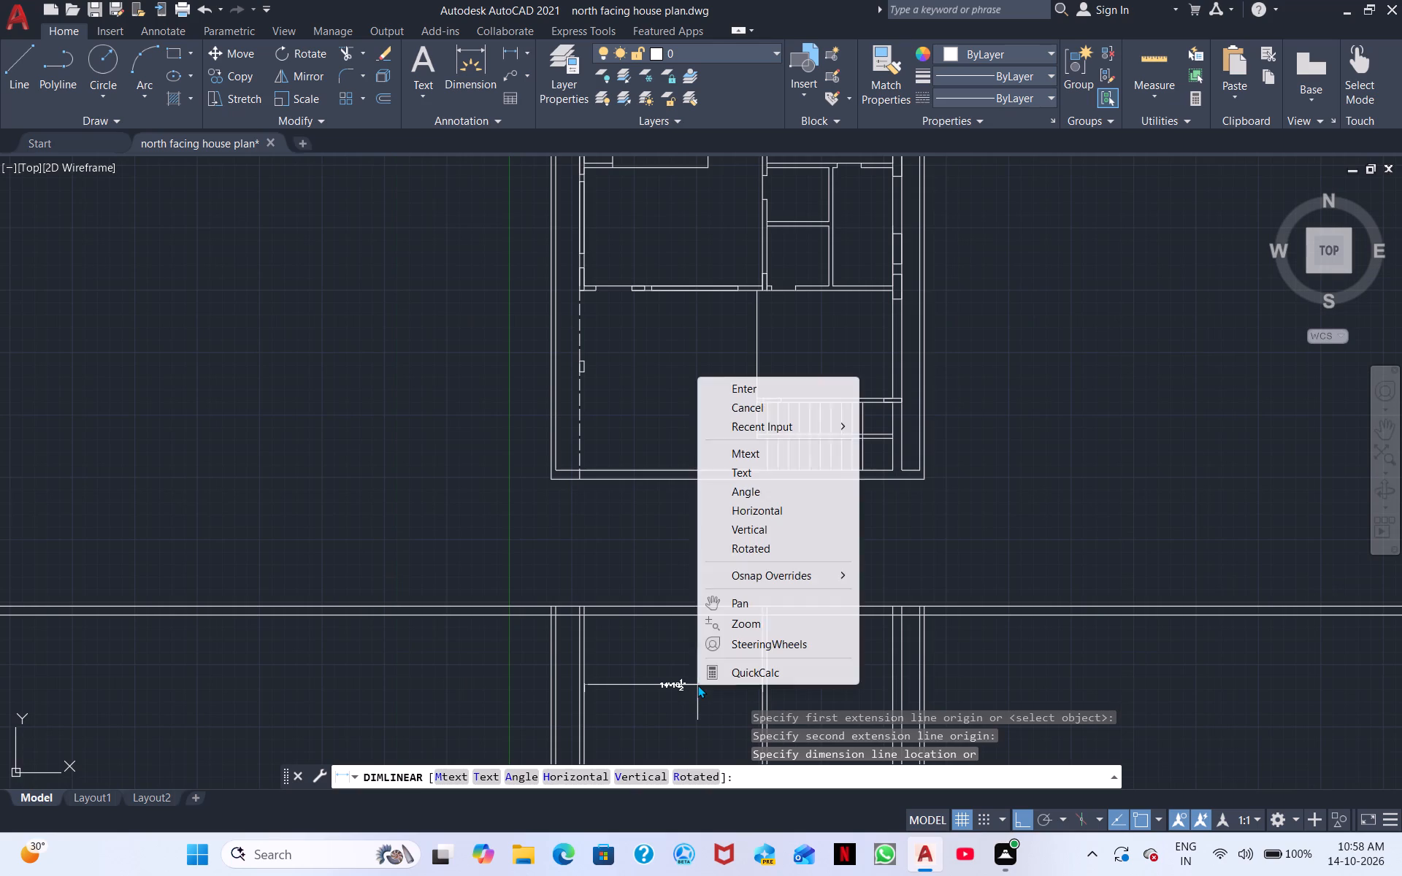
click(754, 410)
Measure the east-west inside width of the plan's northwest room with a linear dimension, without placing it.
middle_drag(759, 669, 486, 658)
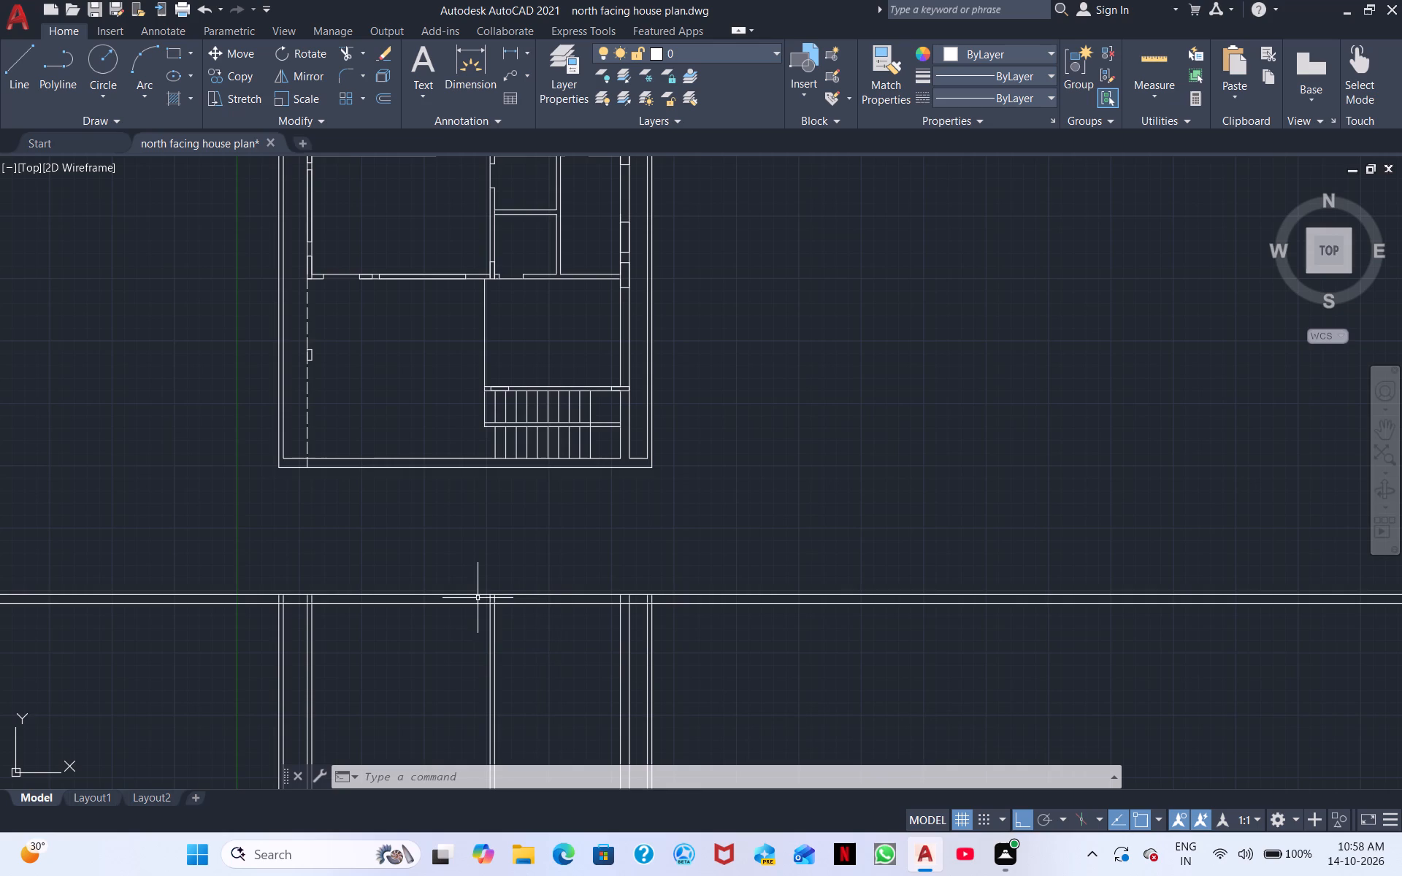
scroll(485, 612, up, 1)
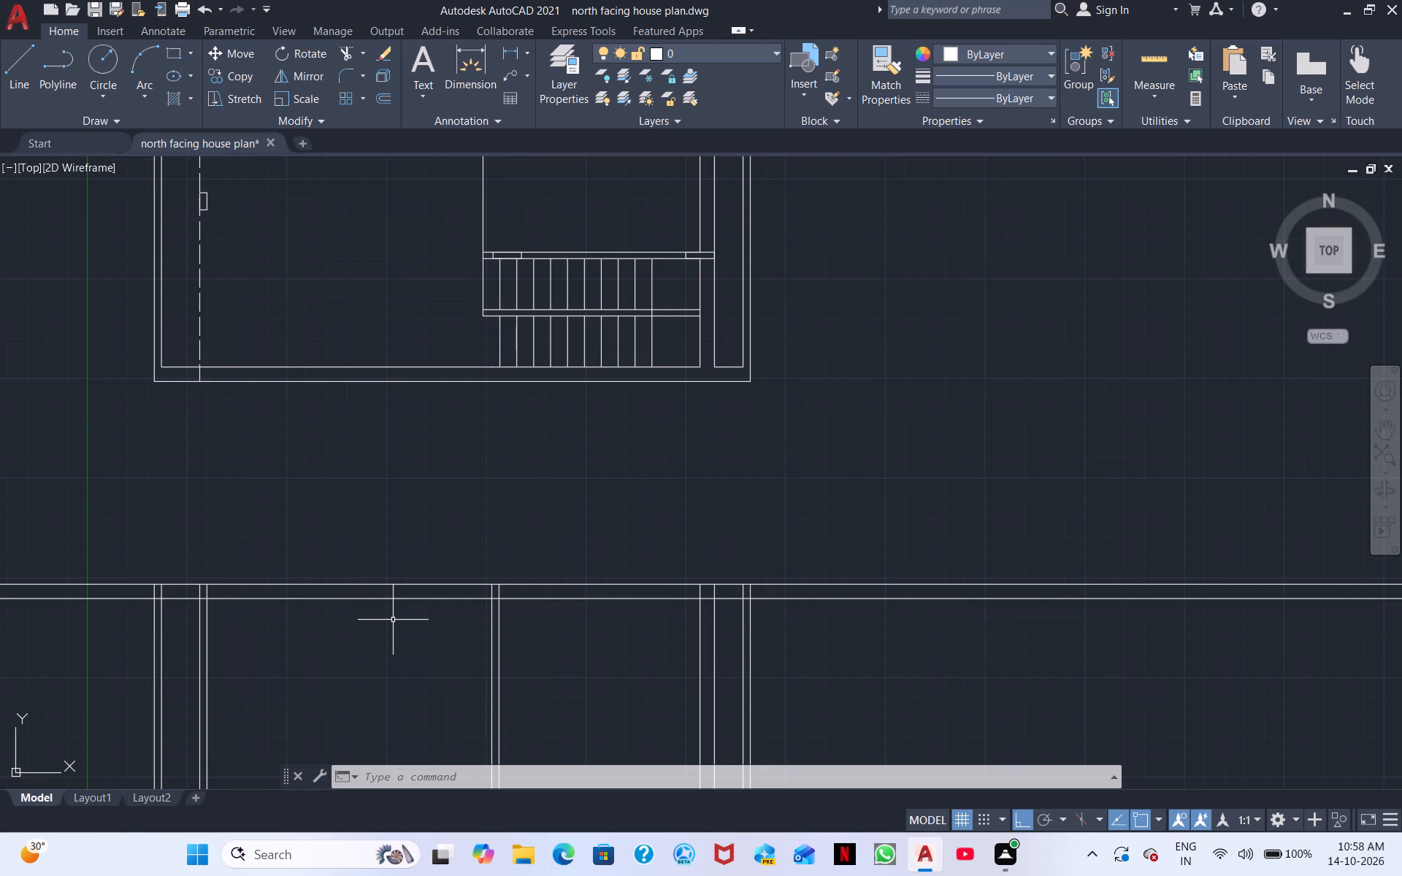
middle_drag(410, 691, 444, 593)
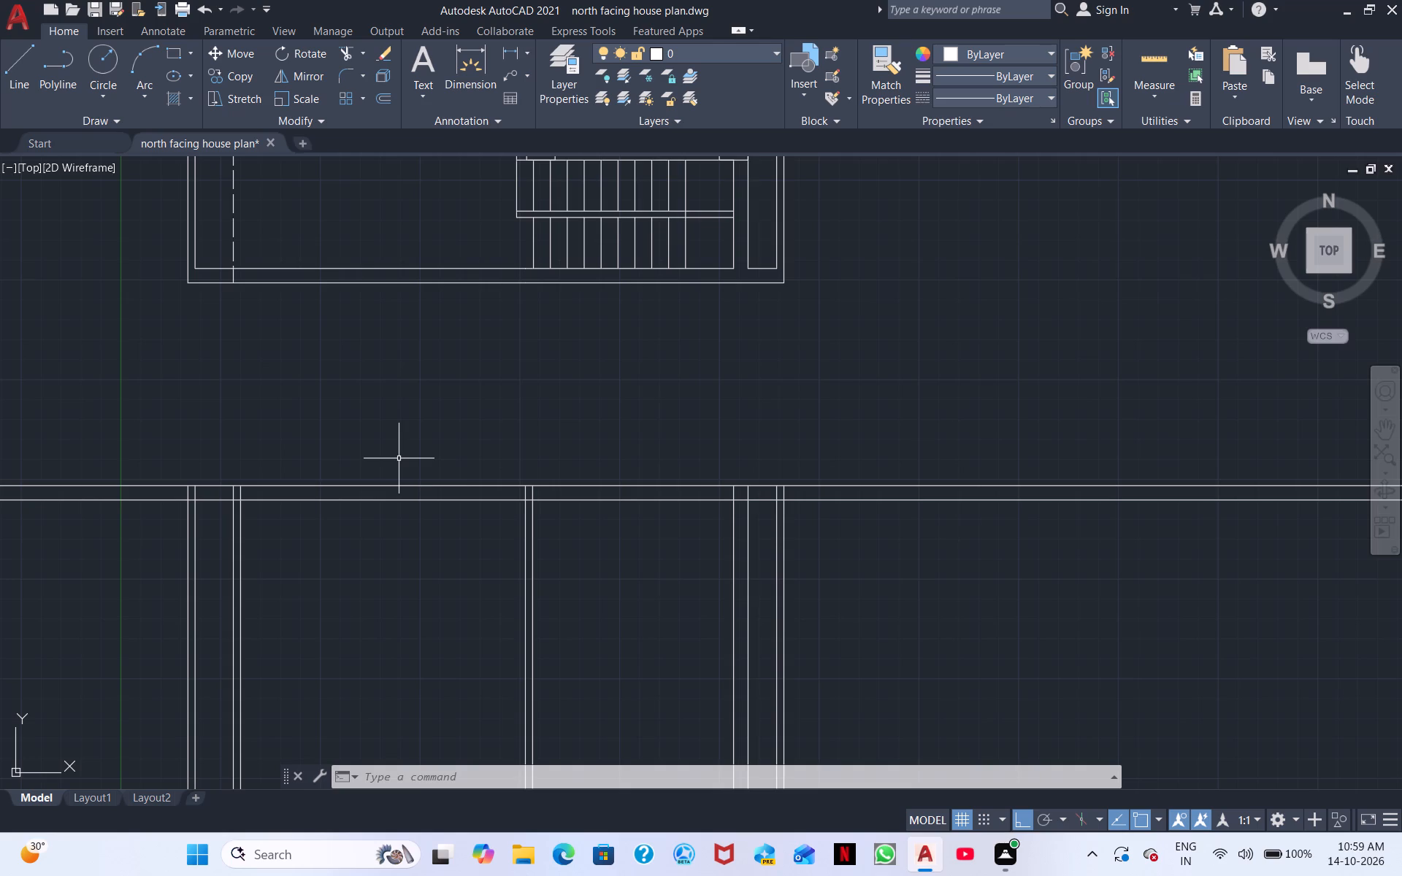
scroll(426, 311, down, 2)
middle_drag(440, 348, 333, 753)
scroll(339, 736, up, 1)
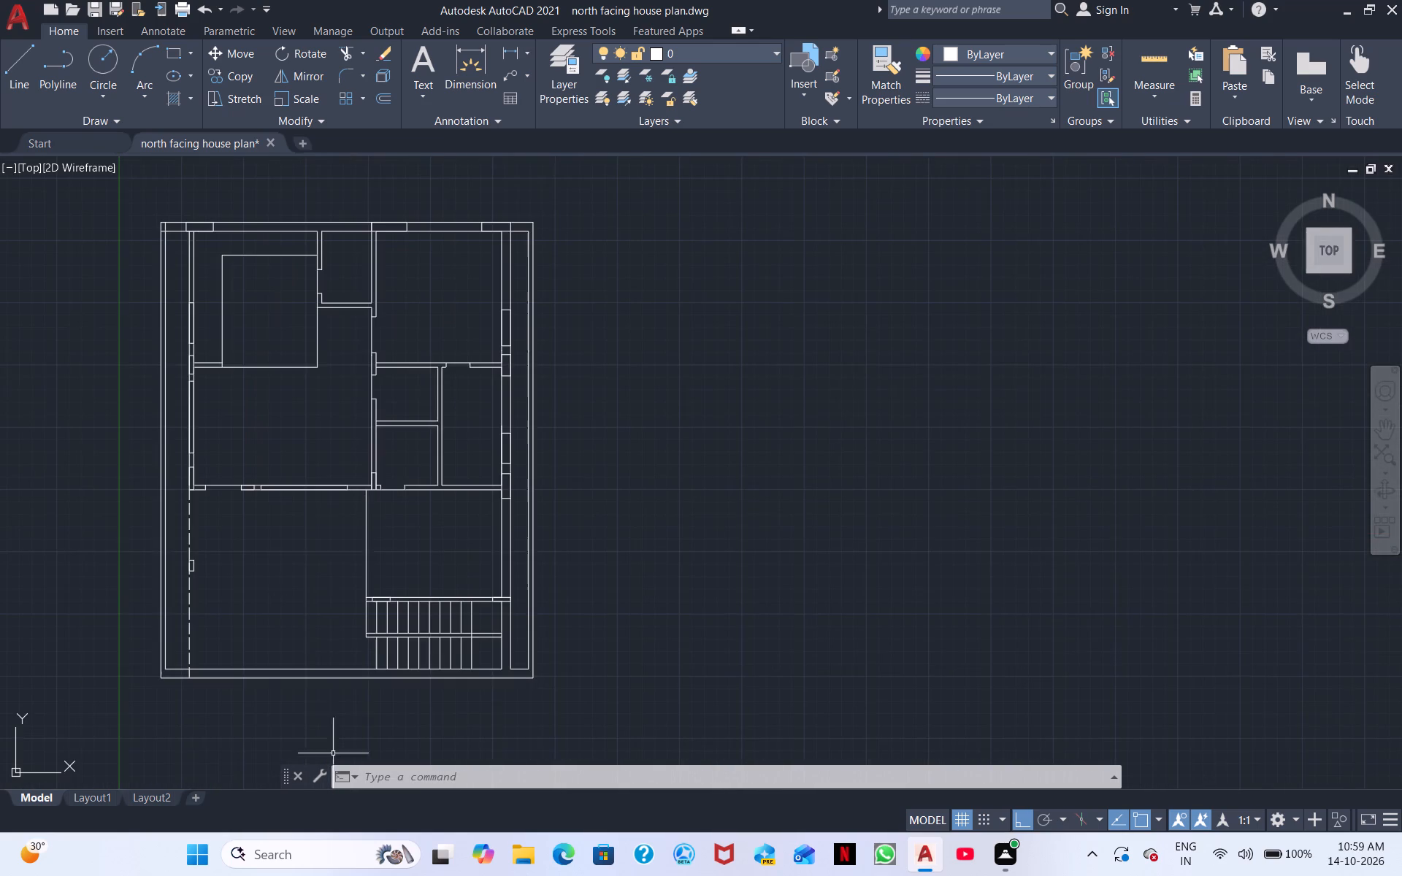
middle_drag(418, 423, 1084, 549)
middle_drag(823, 329, 490, 389)
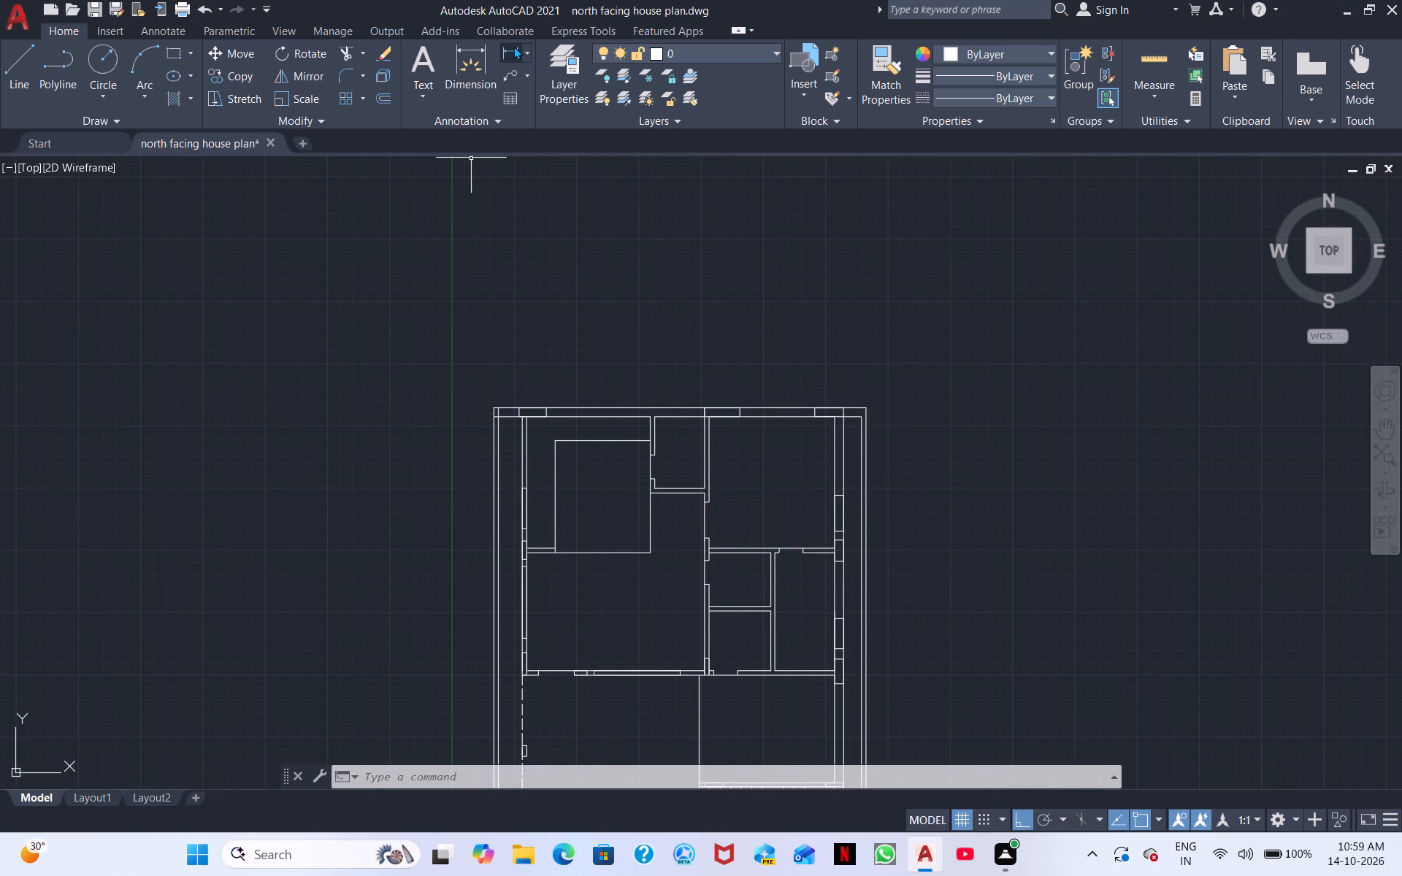
click(507, 45)
scroll(432, 355, up, 2)
middle_drag(579, 513, 451, 266)
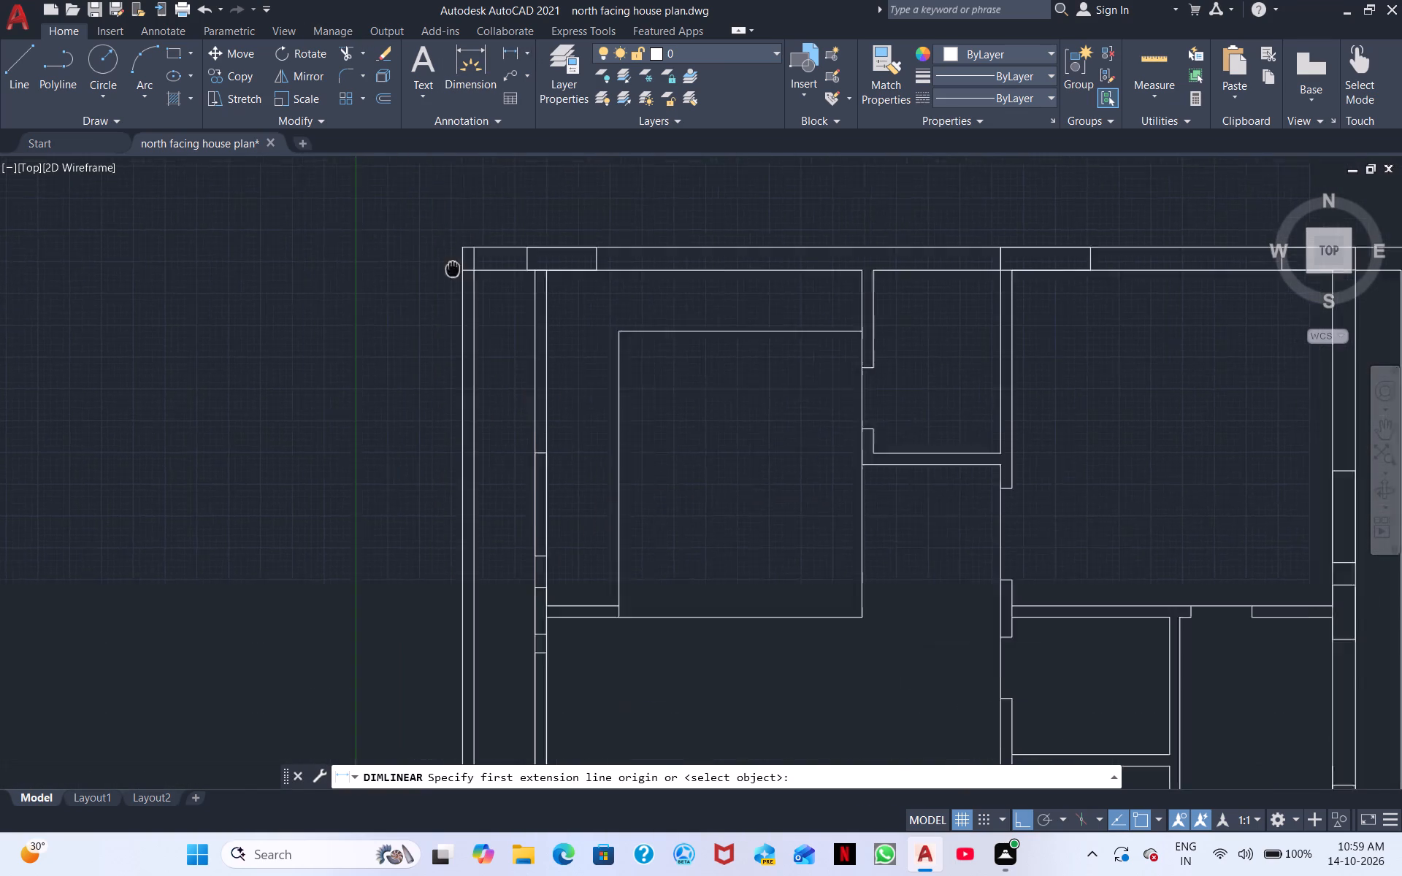
middle_drag(451, 266, 440, 250)
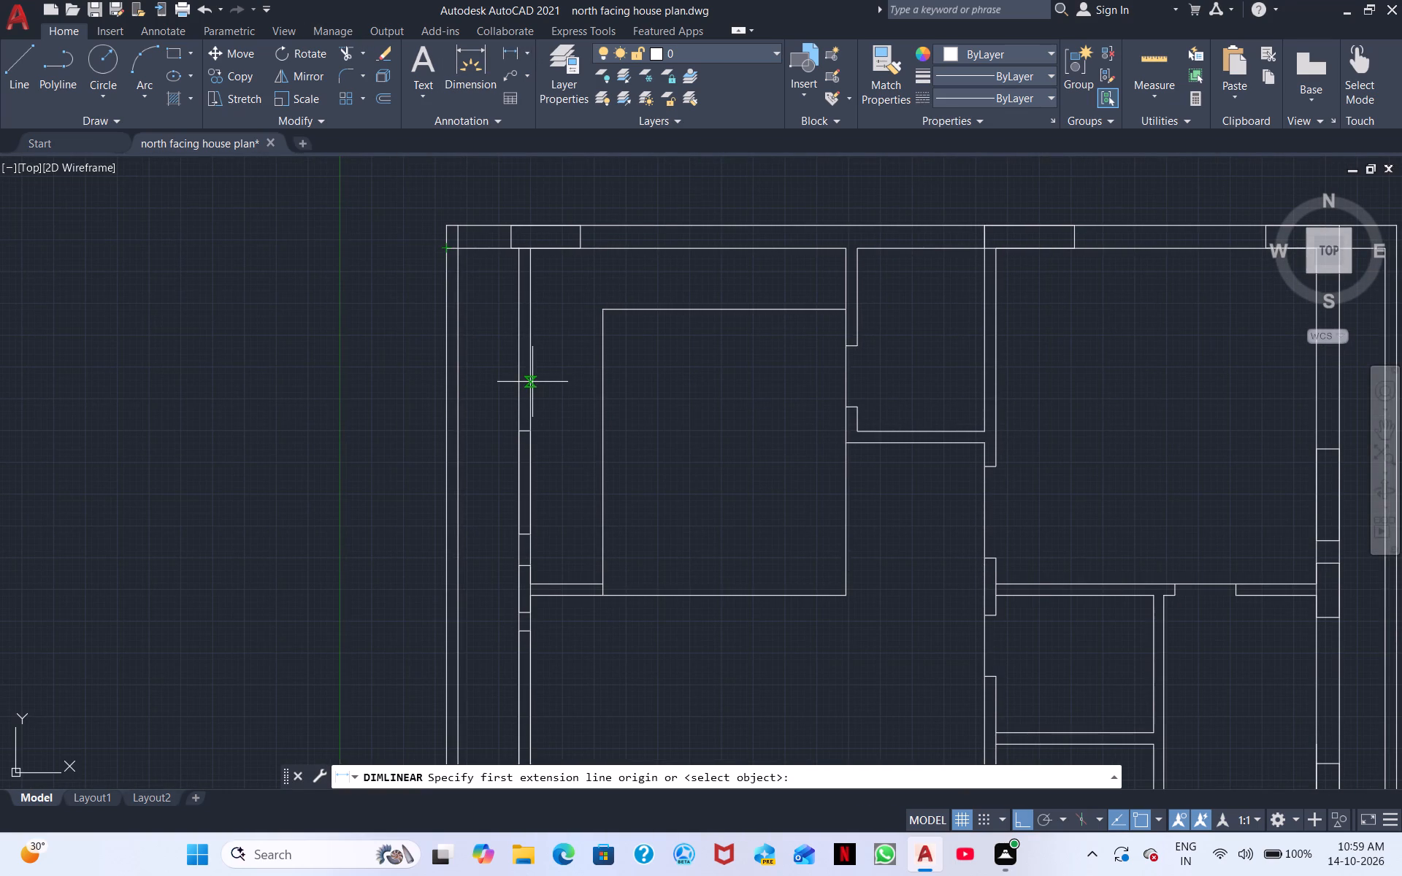
click(530, 382)
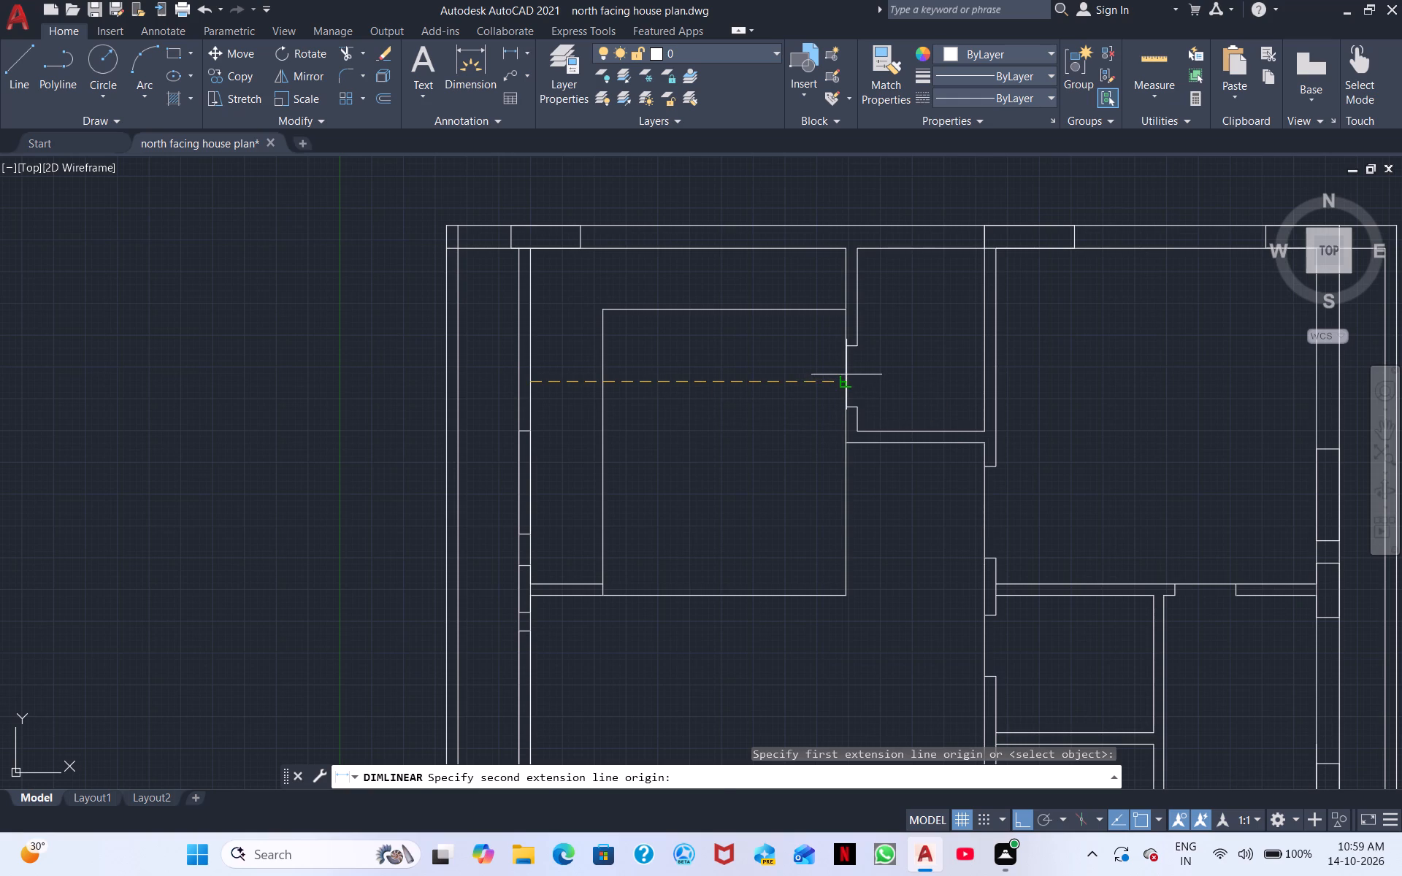
click(846, 374)
right_click(735, 390)
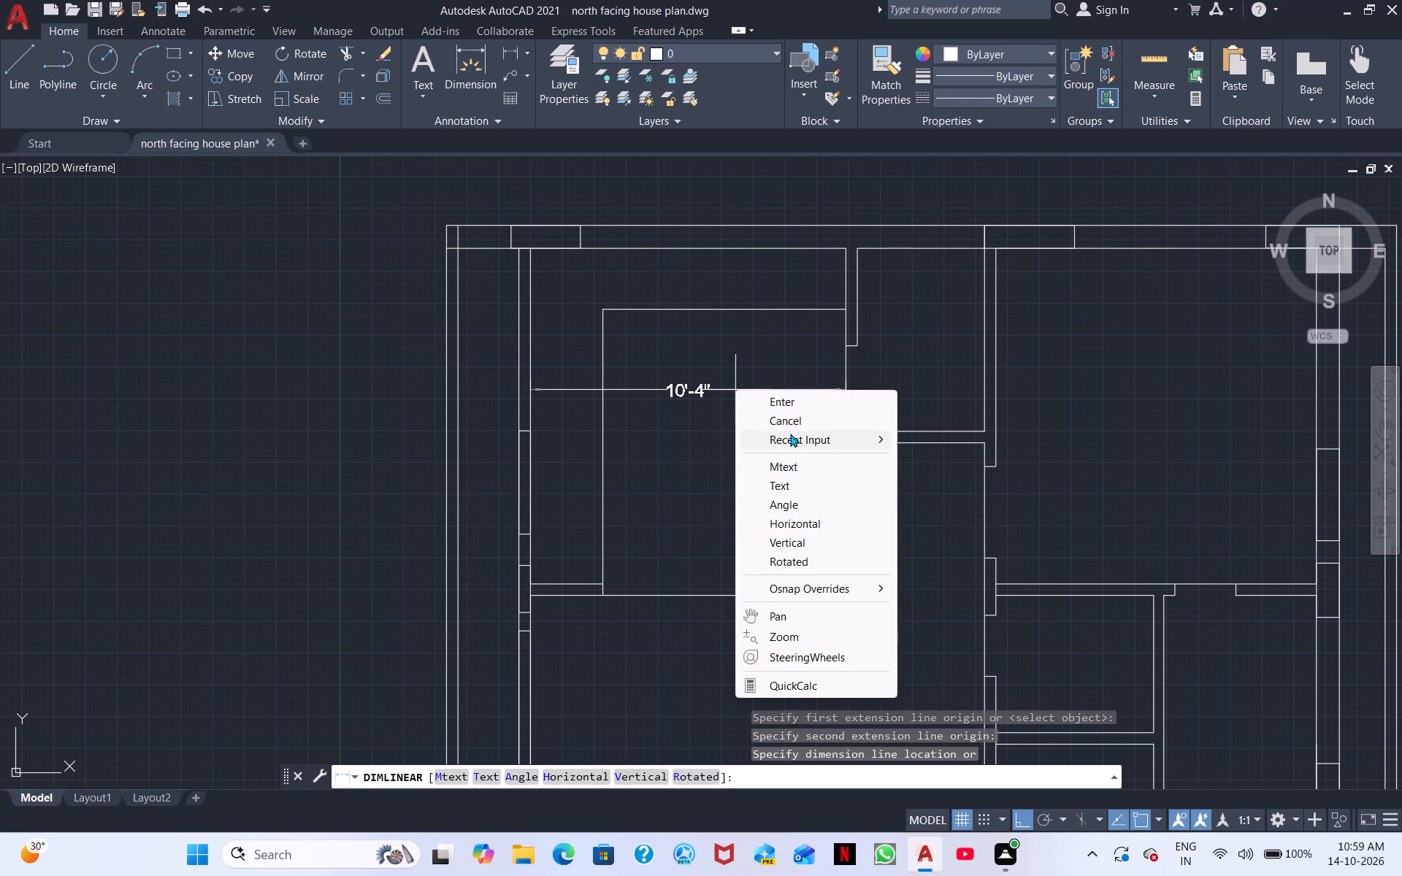
click(797, 425)
Measure the north-south length of the plan's northwest room, from the north wall's inside face, with a linear dimension, without placing it.
click(515, 44)
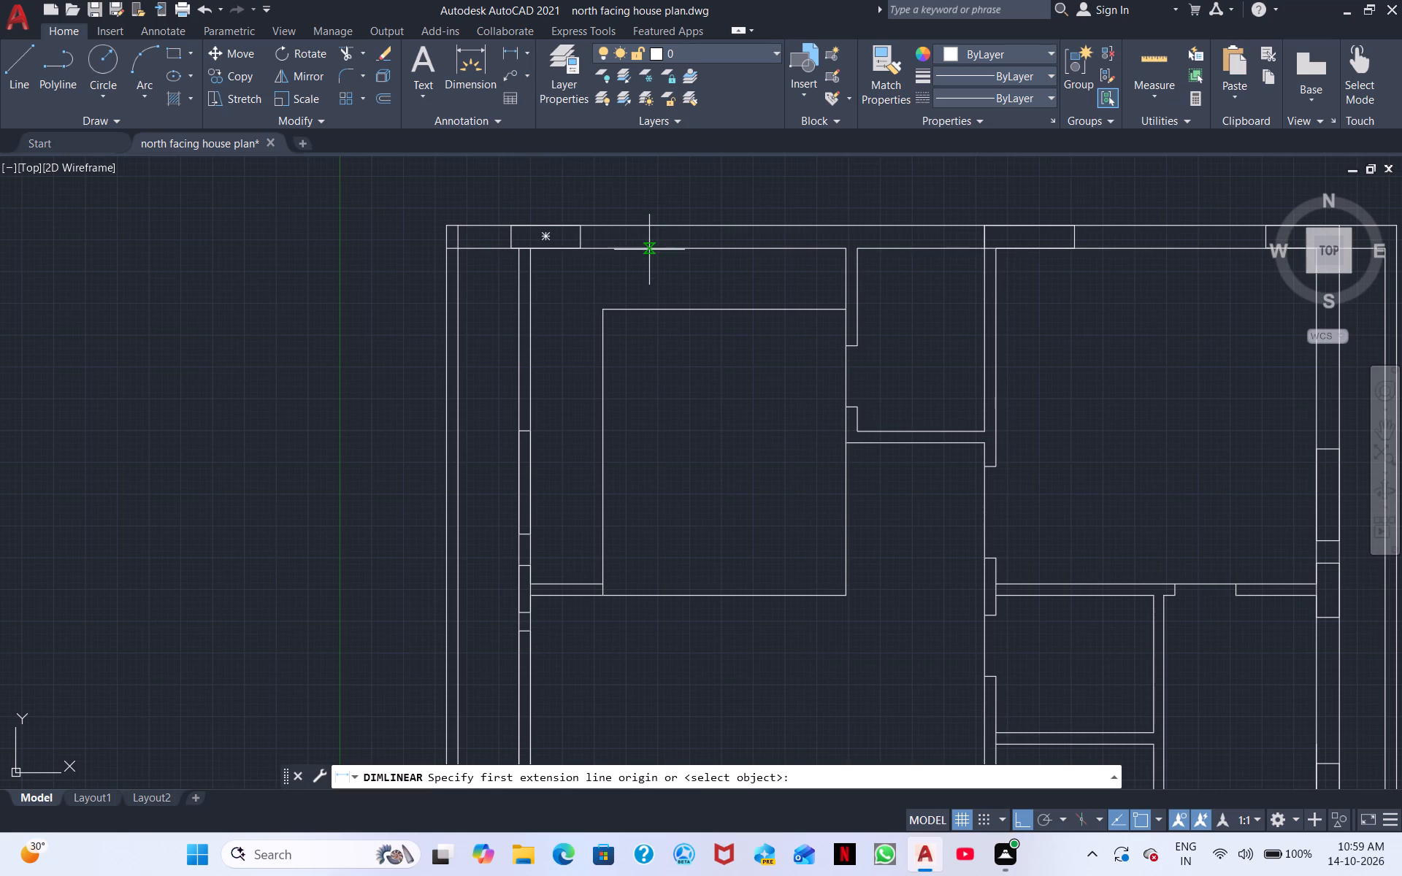
click(649, 250)
click(652, 596)
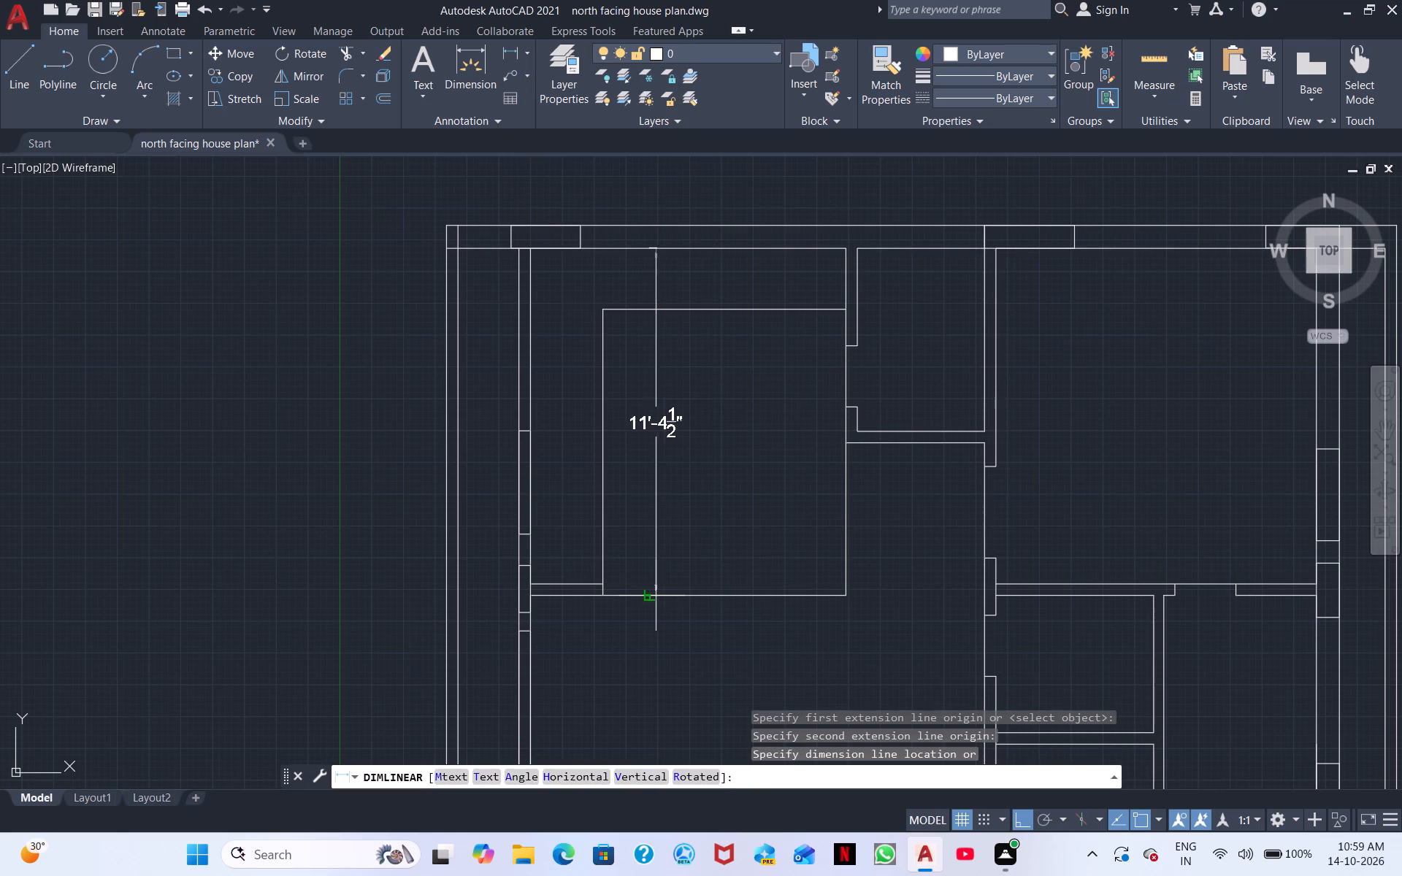
right_click(696, 585)
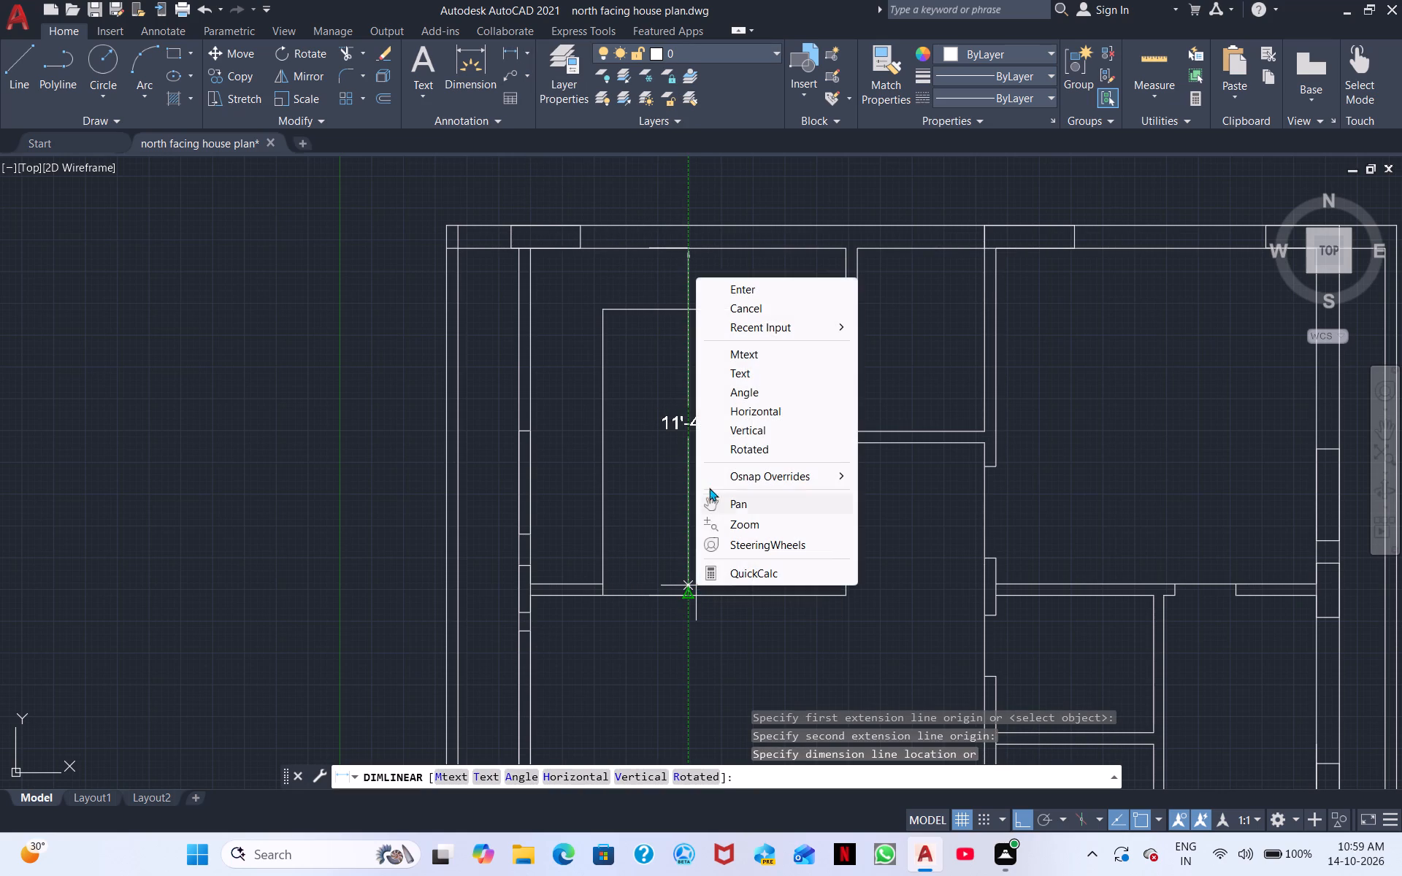
click(751, 304)
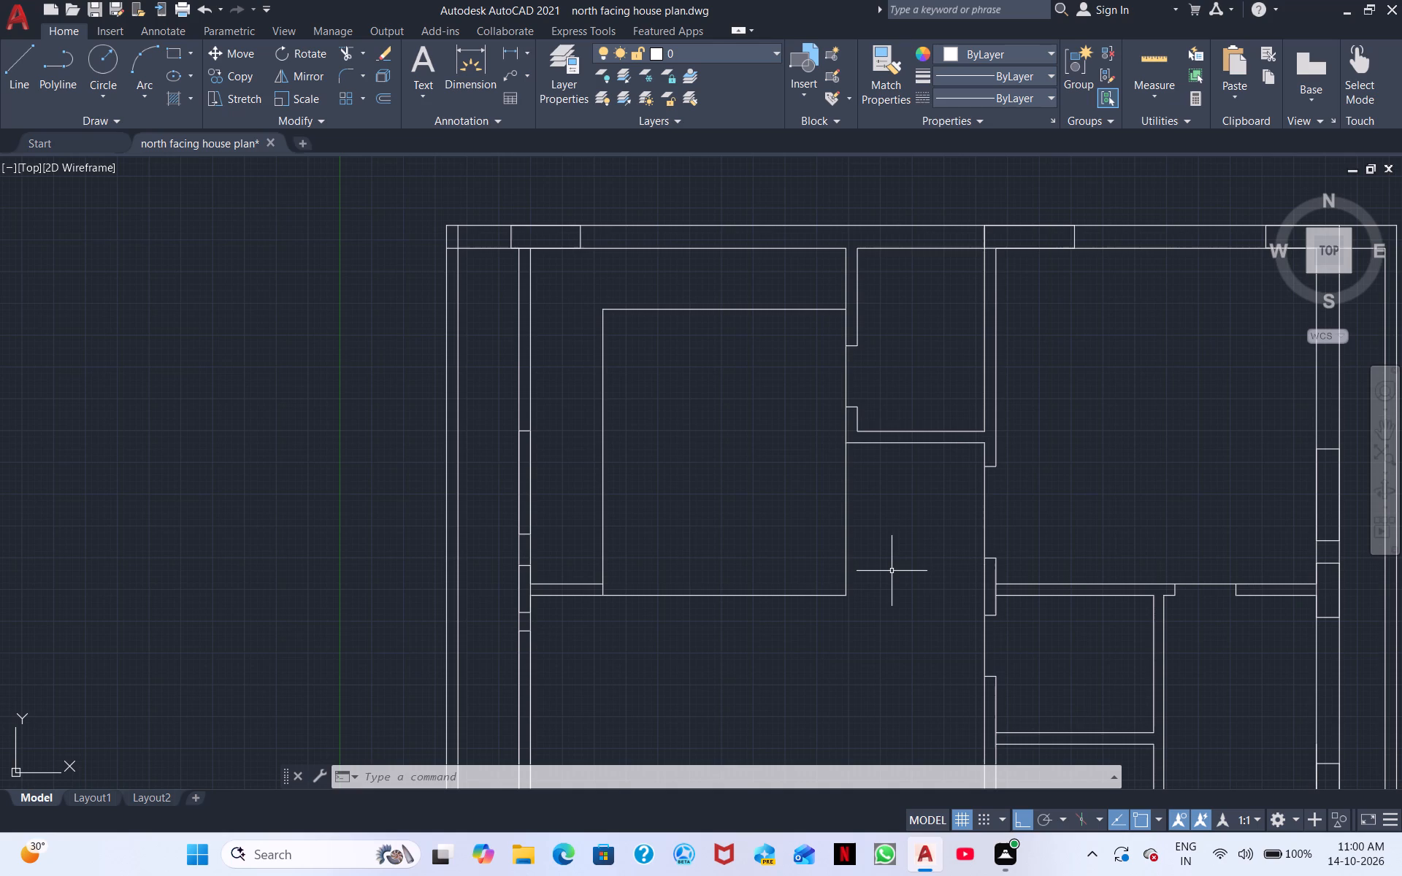
Copy the entire house plan horizontally about 34'-10" to the east, making a single duplicate beside the original.
middle_drag(847, 552, 690, 439)
middle_drag(606, 535, 609, 455)
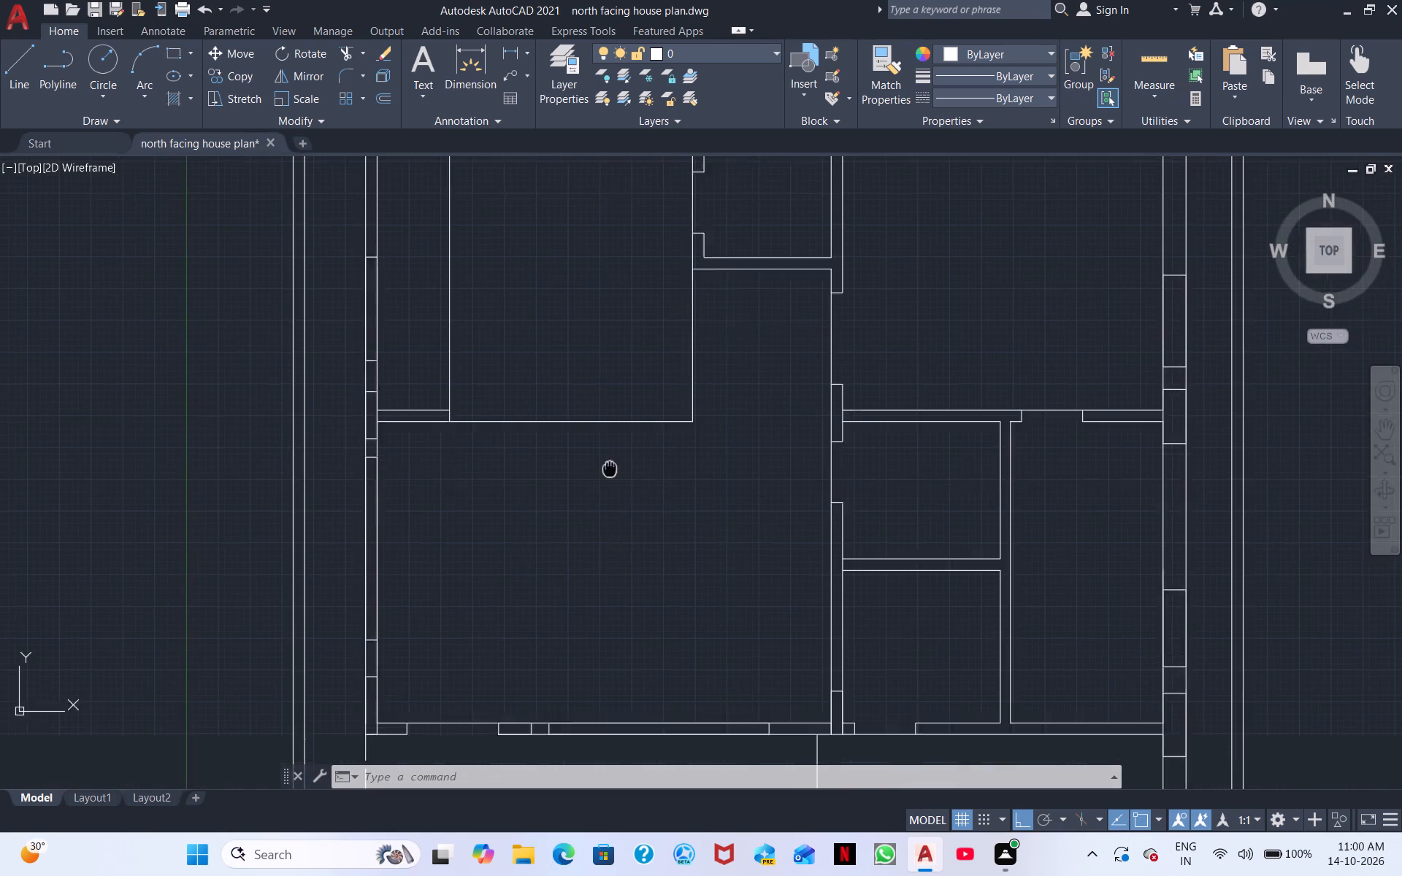
middle_drag(609, 455, 586, 355)
scroll(610, 401, down, 2)
middle_drag(647, 444, 614, 403)
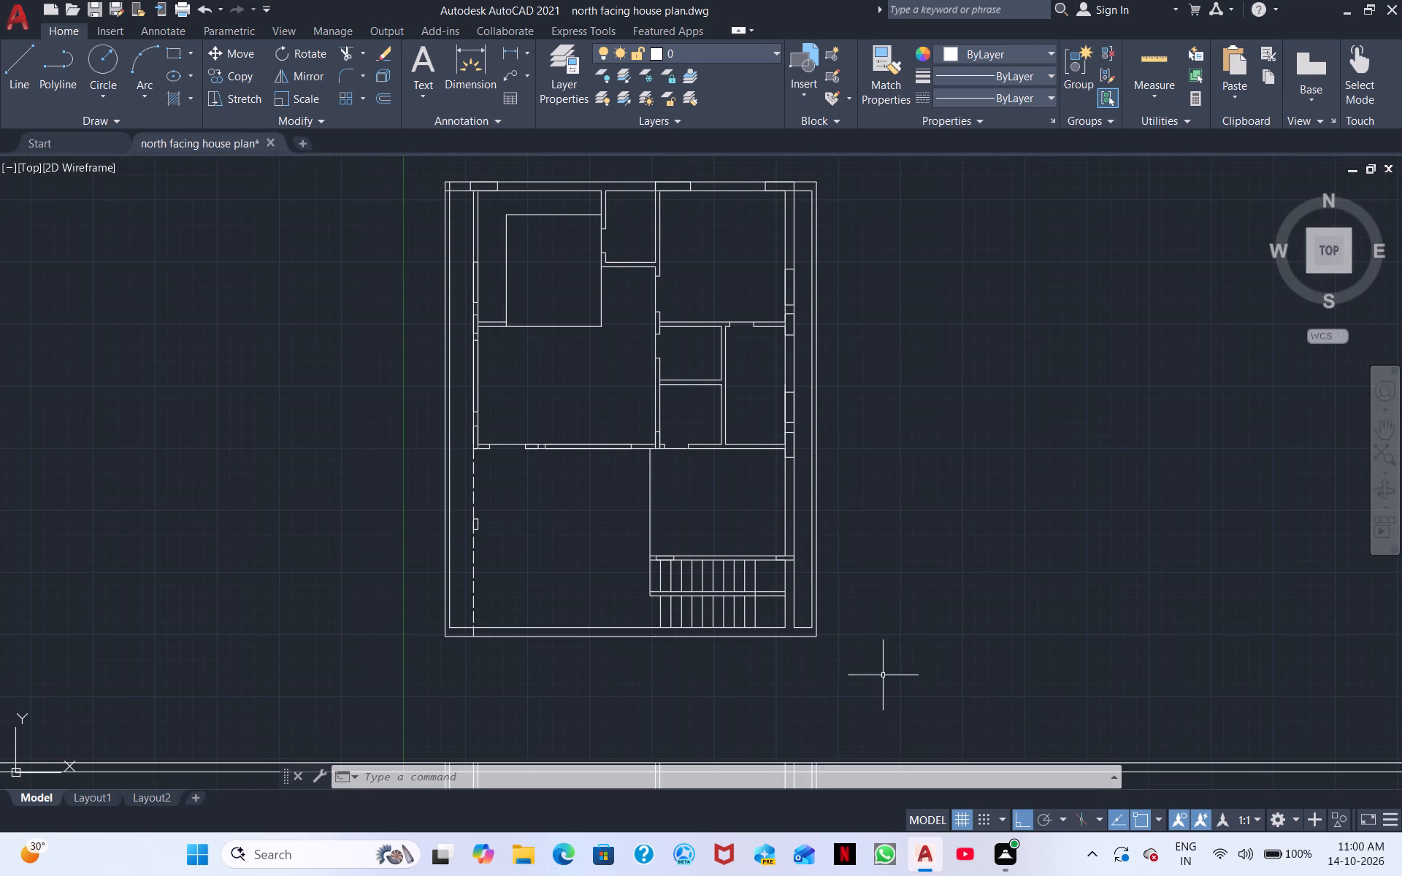
click(883, 675)
click(411, 157)
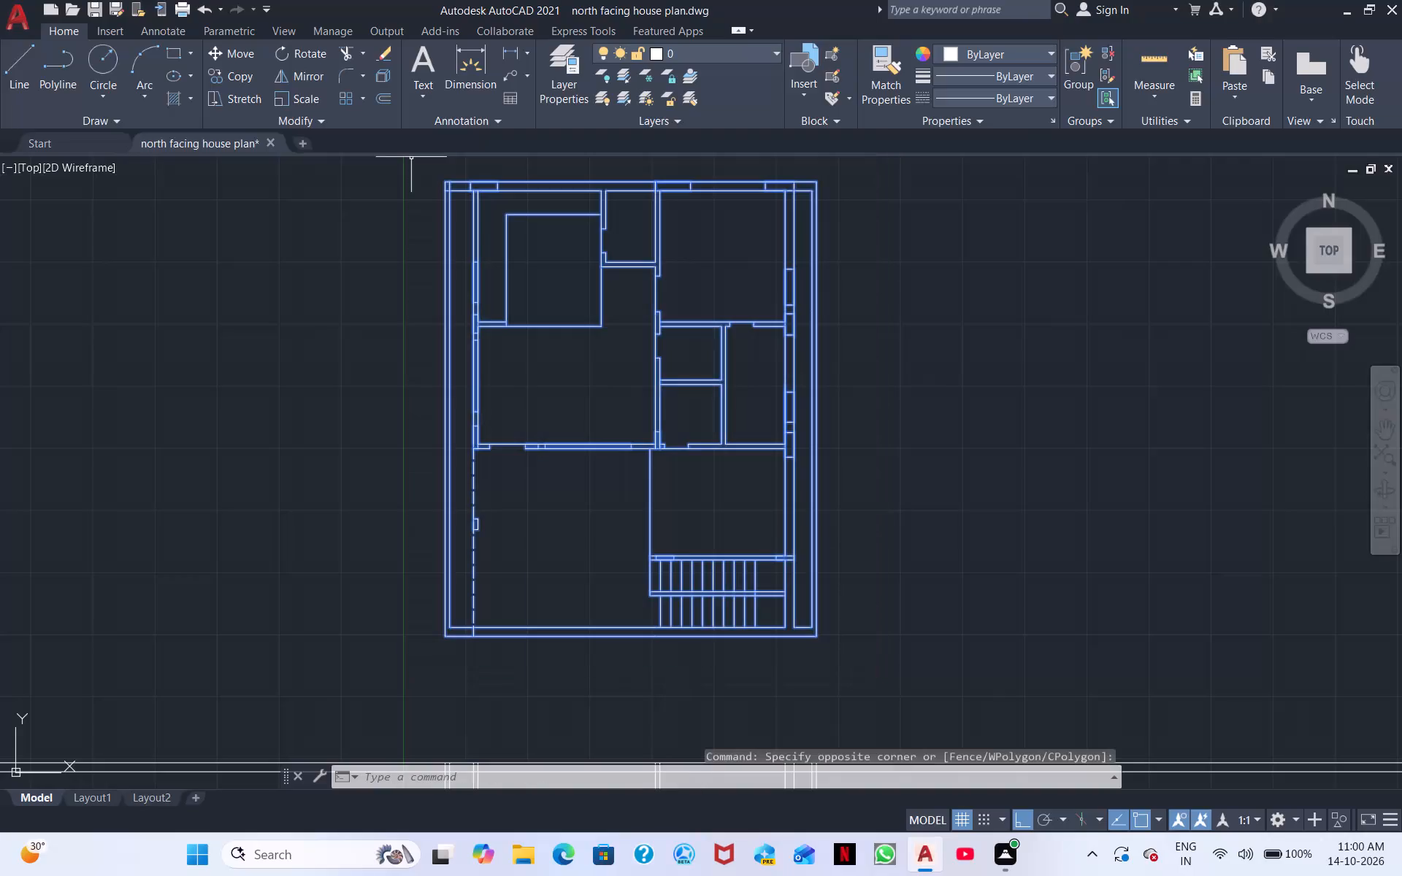
right_click(409, 185)
click(448, 331)
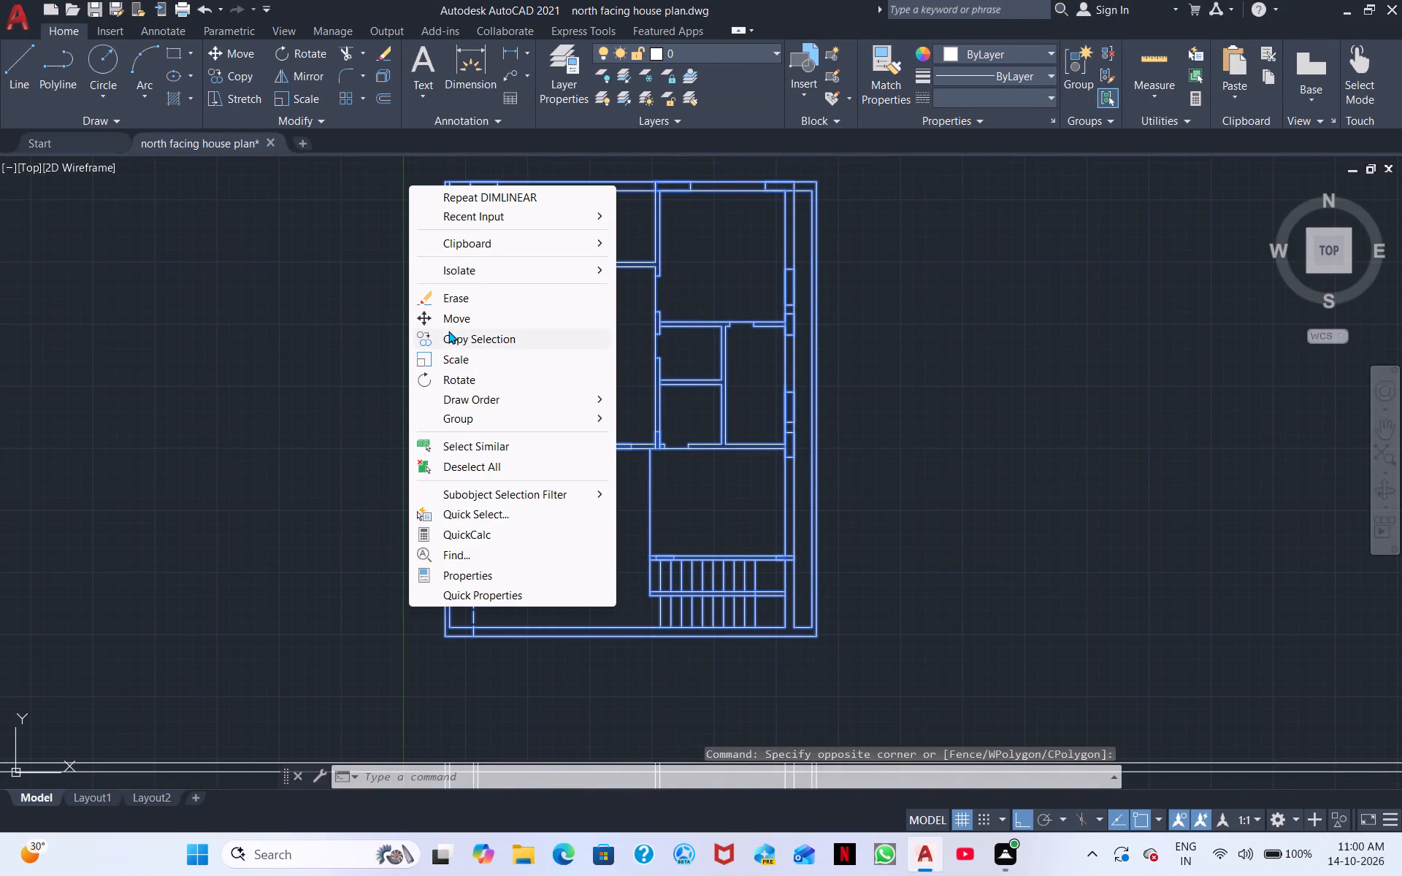
click(646, 356)
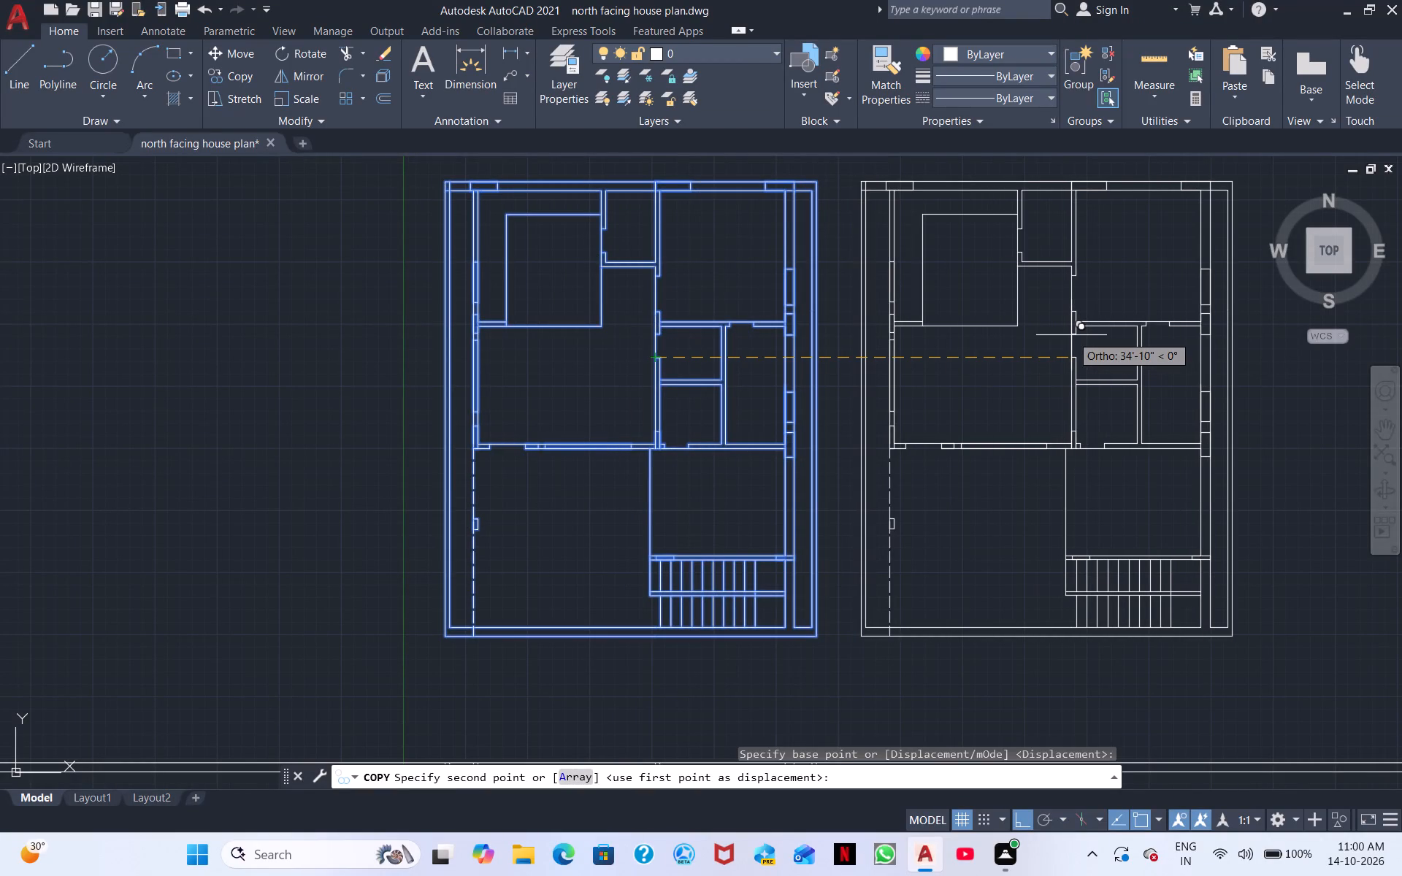
click(1071, 335)
right_click(961, 416)
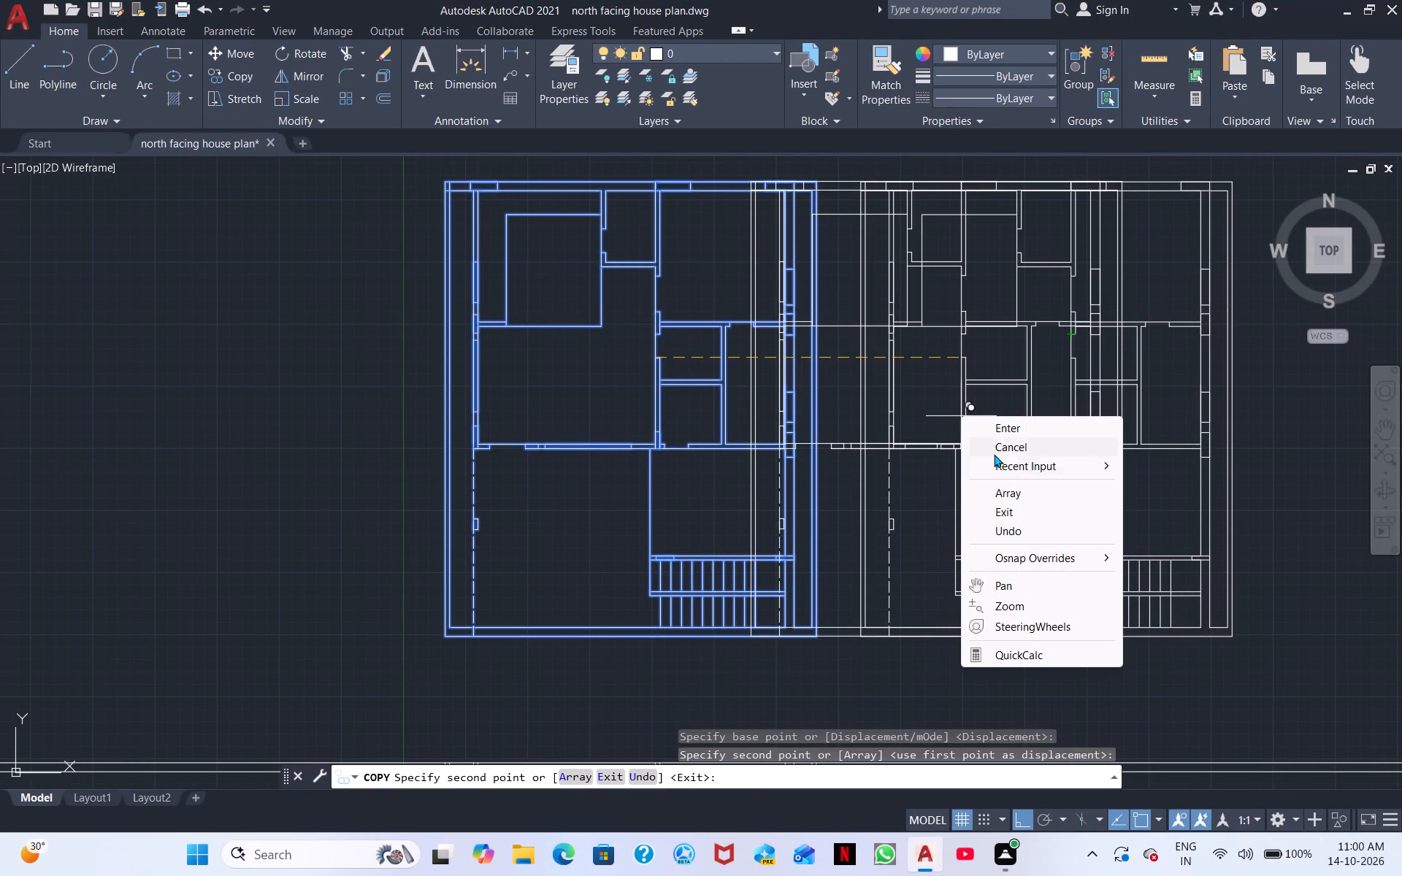
click(1020, 448)
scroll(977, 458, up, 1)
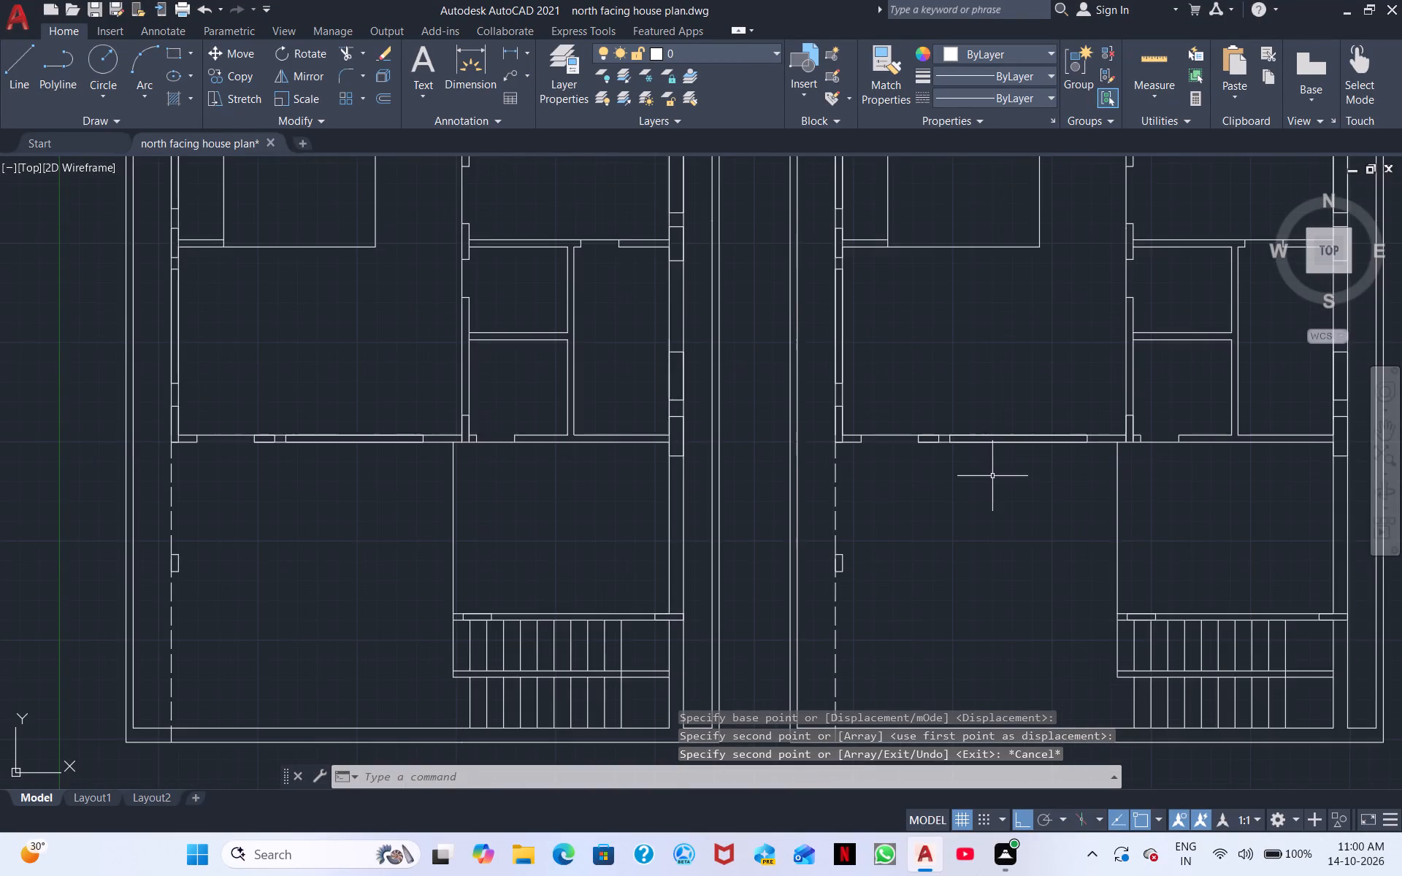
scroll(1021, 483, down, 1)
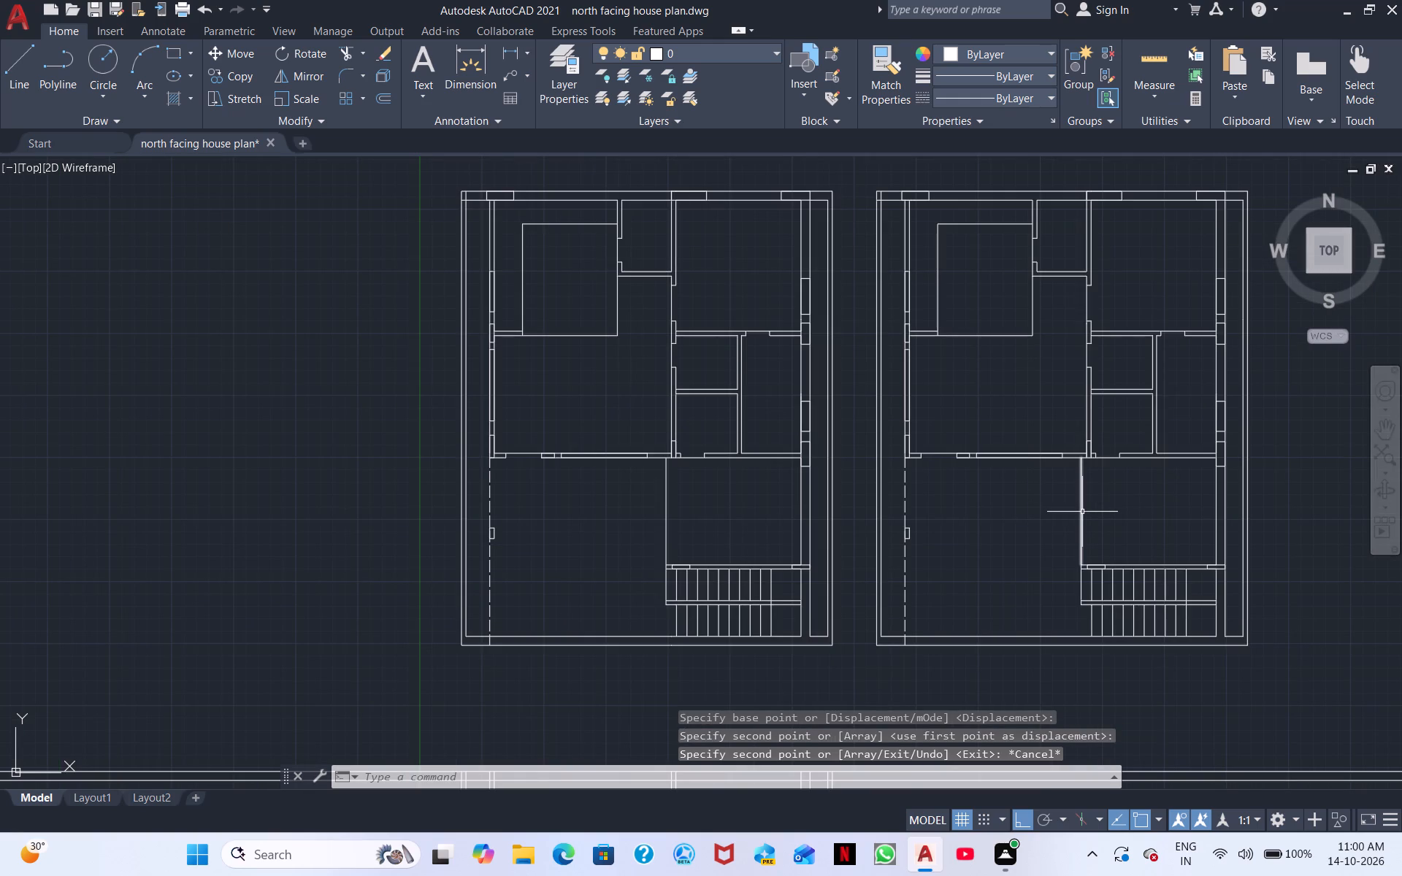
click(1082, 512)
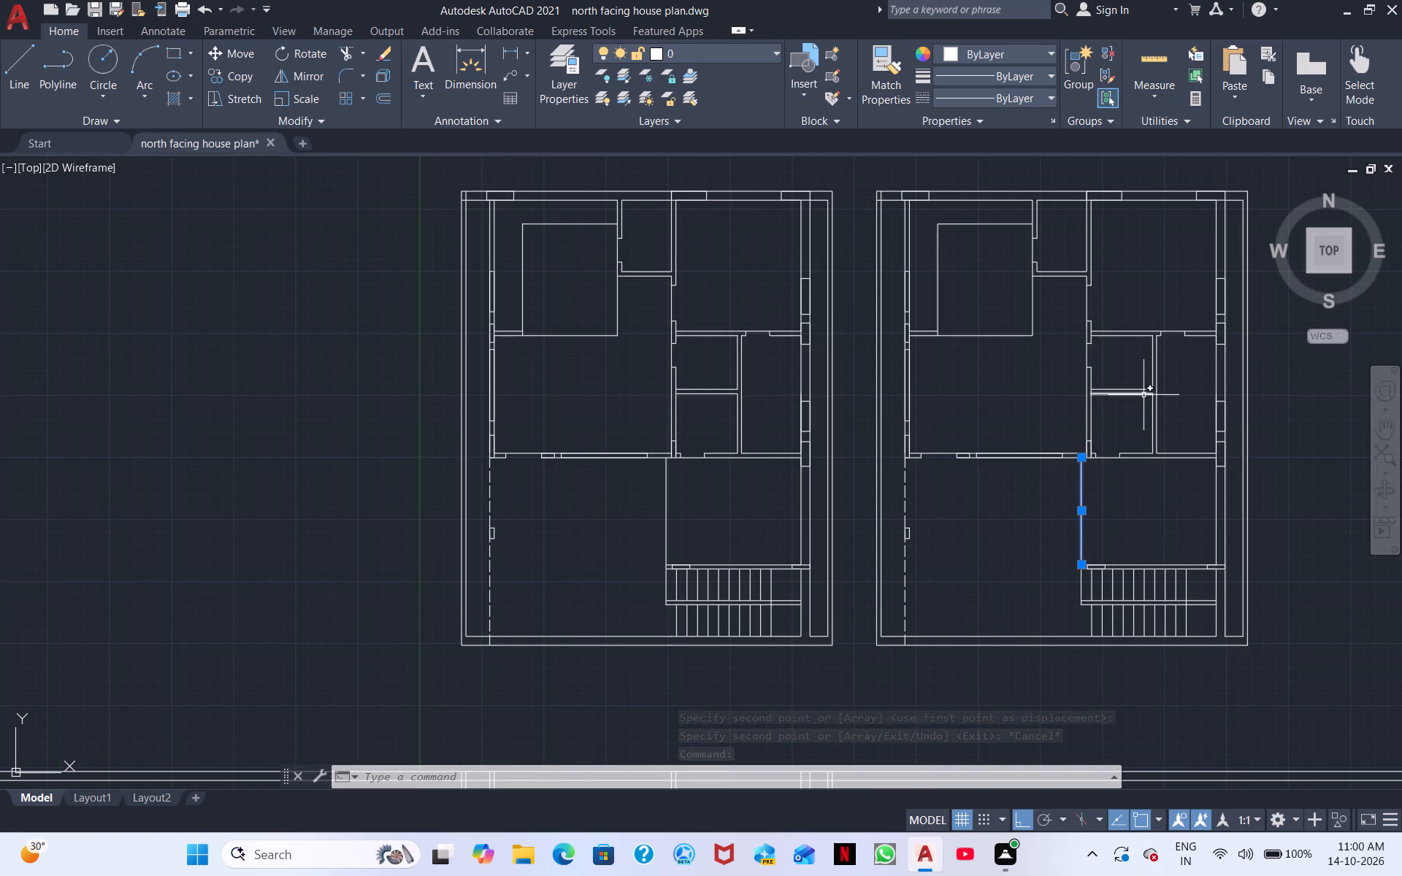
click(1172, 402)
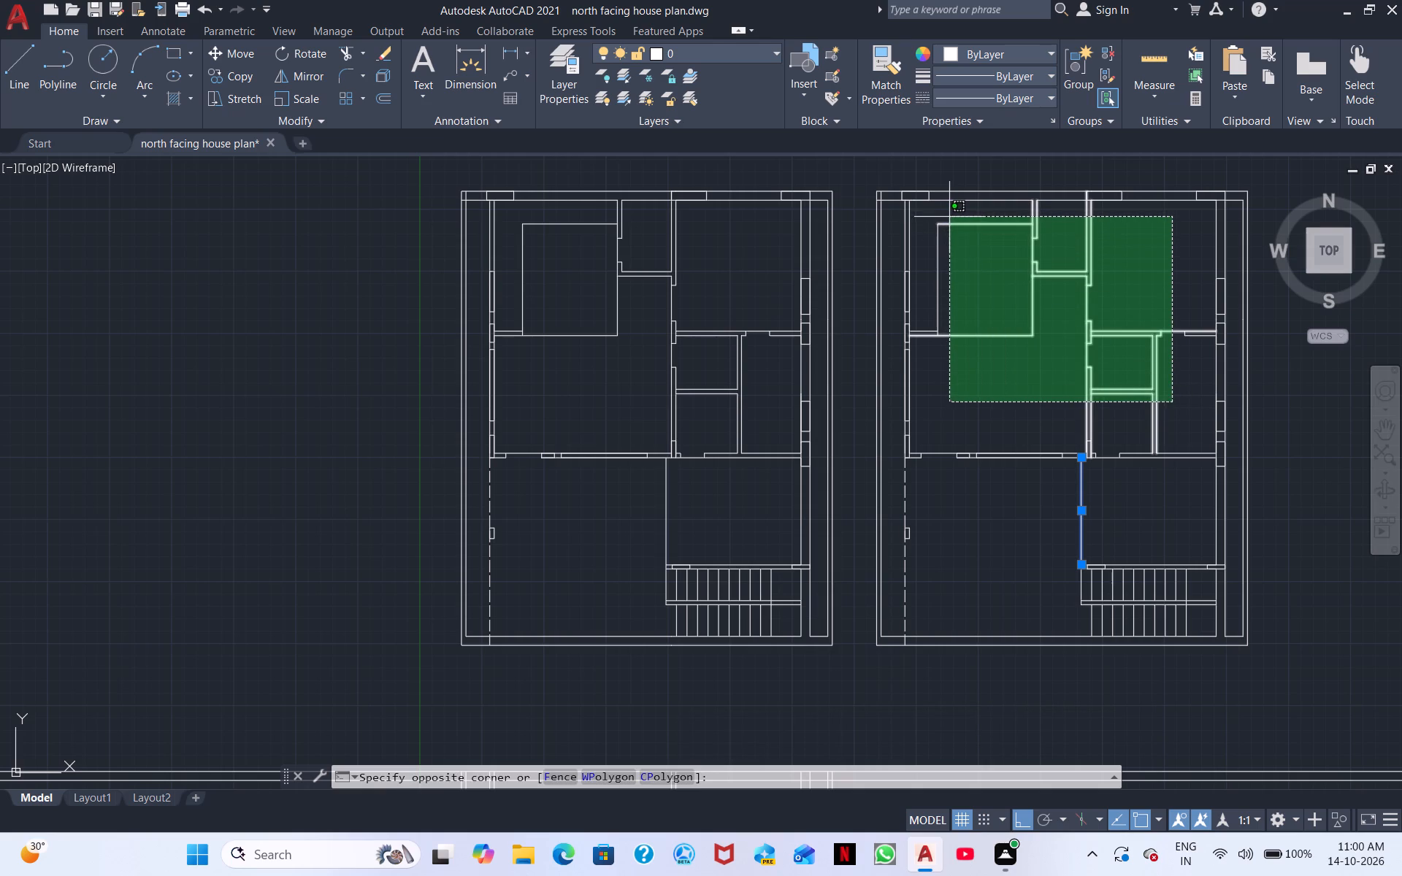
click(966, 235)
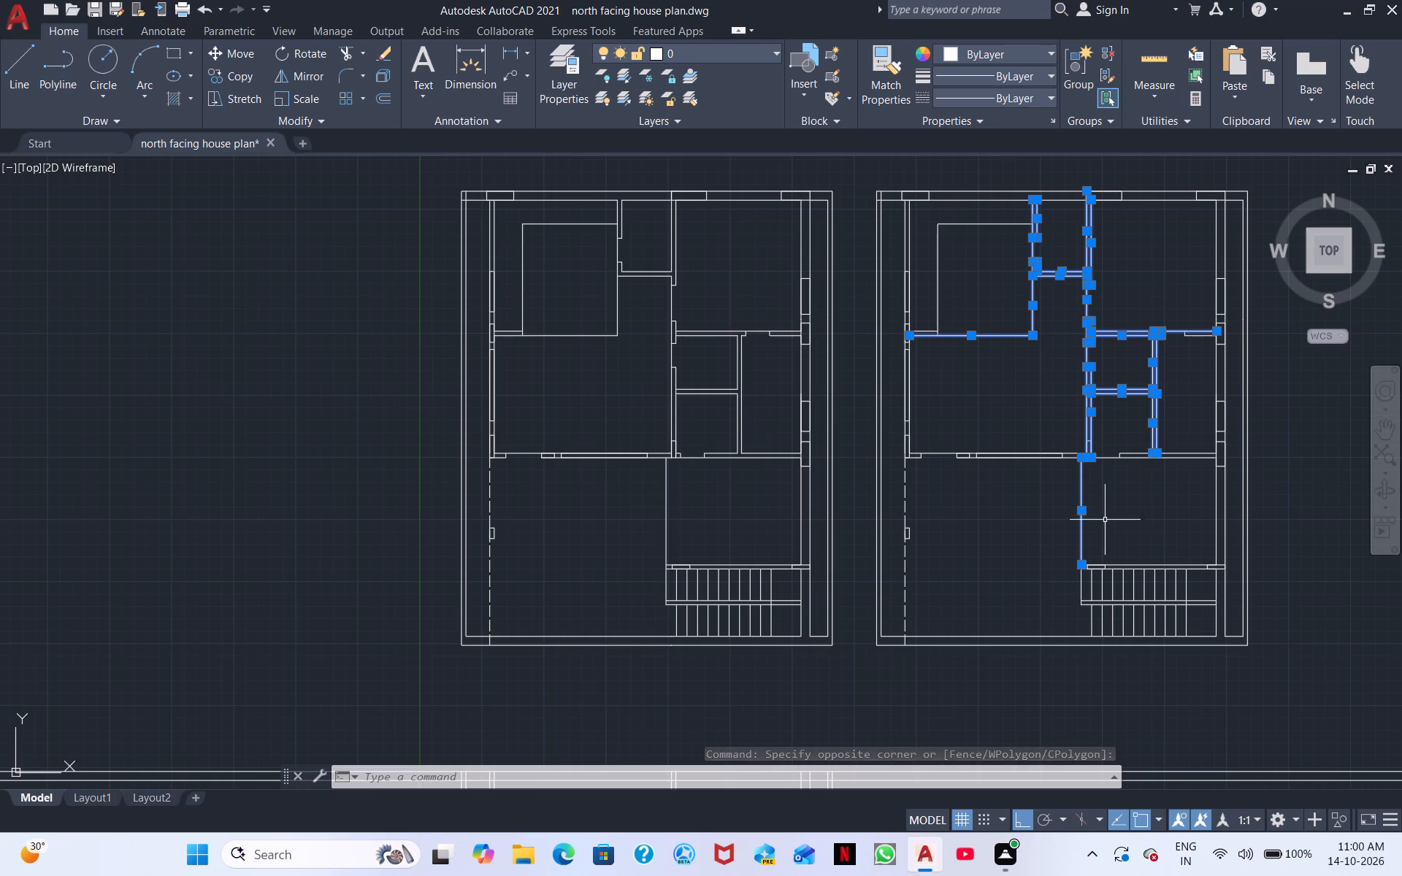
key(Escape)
In the copied plan, select the partitions around the two small eastern rooms, the east-west wall south of them with its openings, and the line running south to the staircase.
drag(1109, 413, 1051, 396)
click(1025, 385)
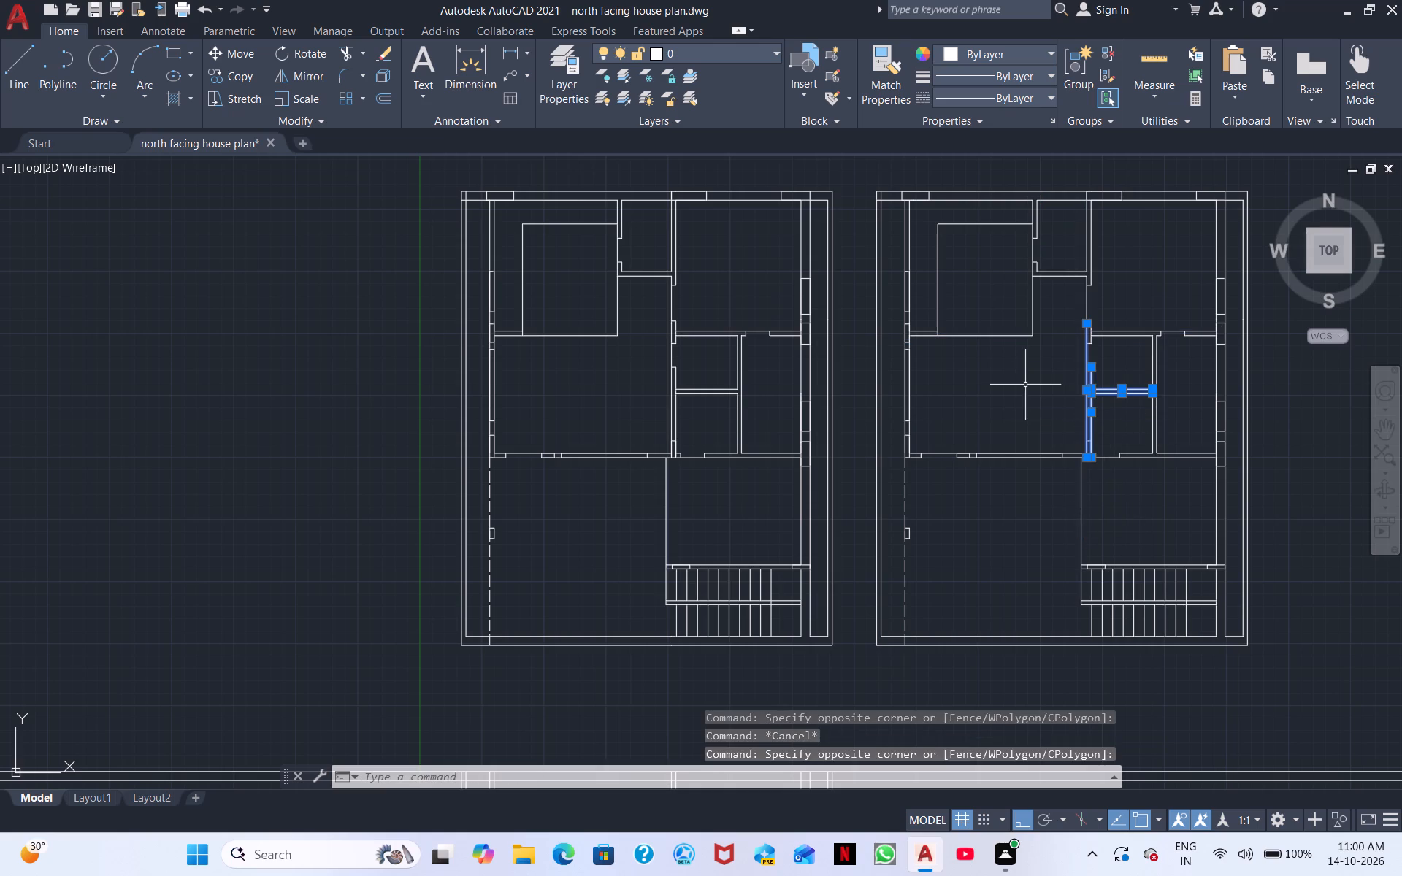
click(1162, 423)
click(1125, 408)
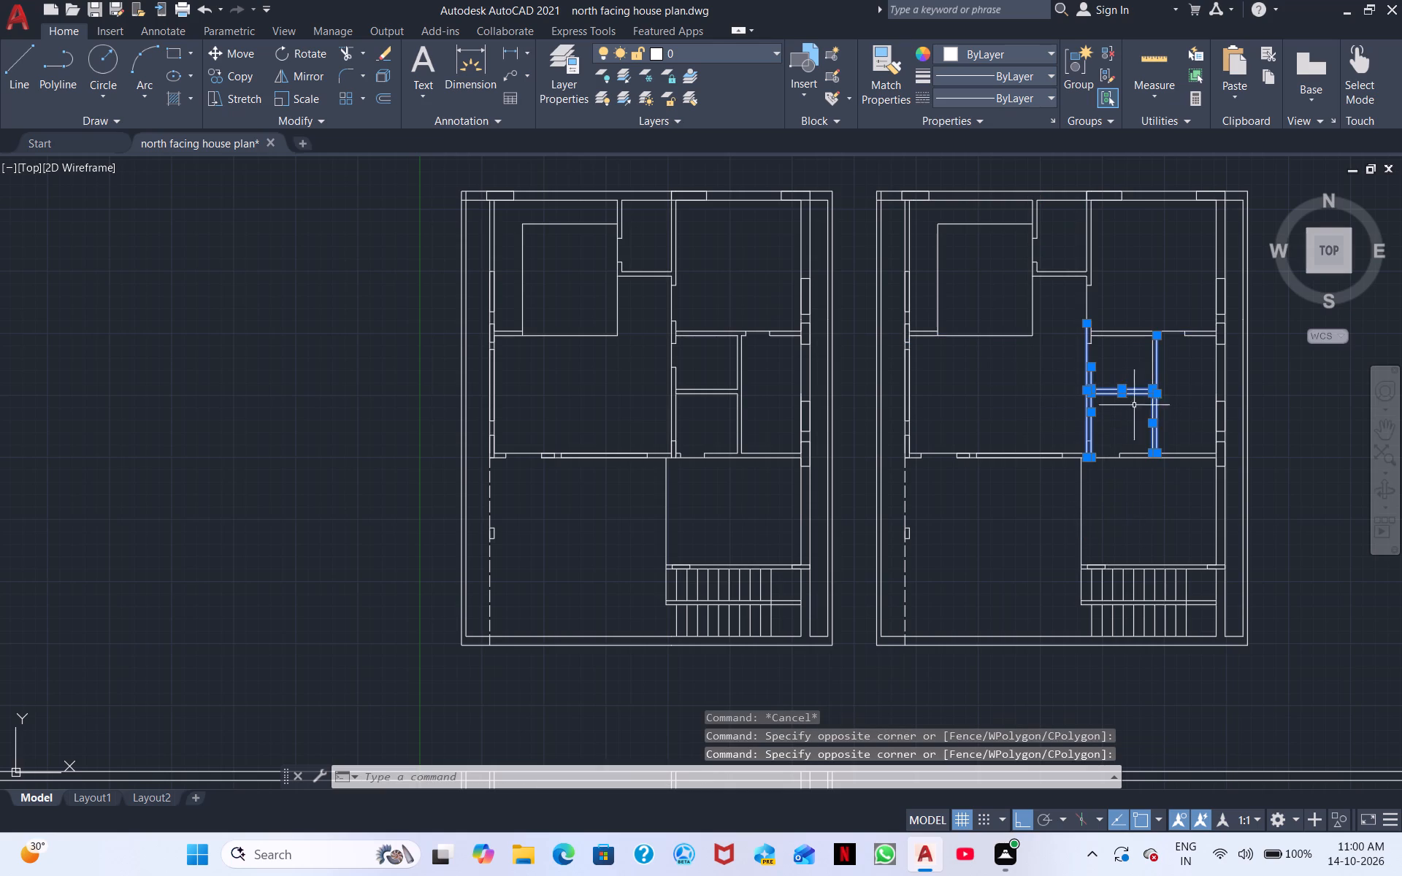
click(1192, 356)
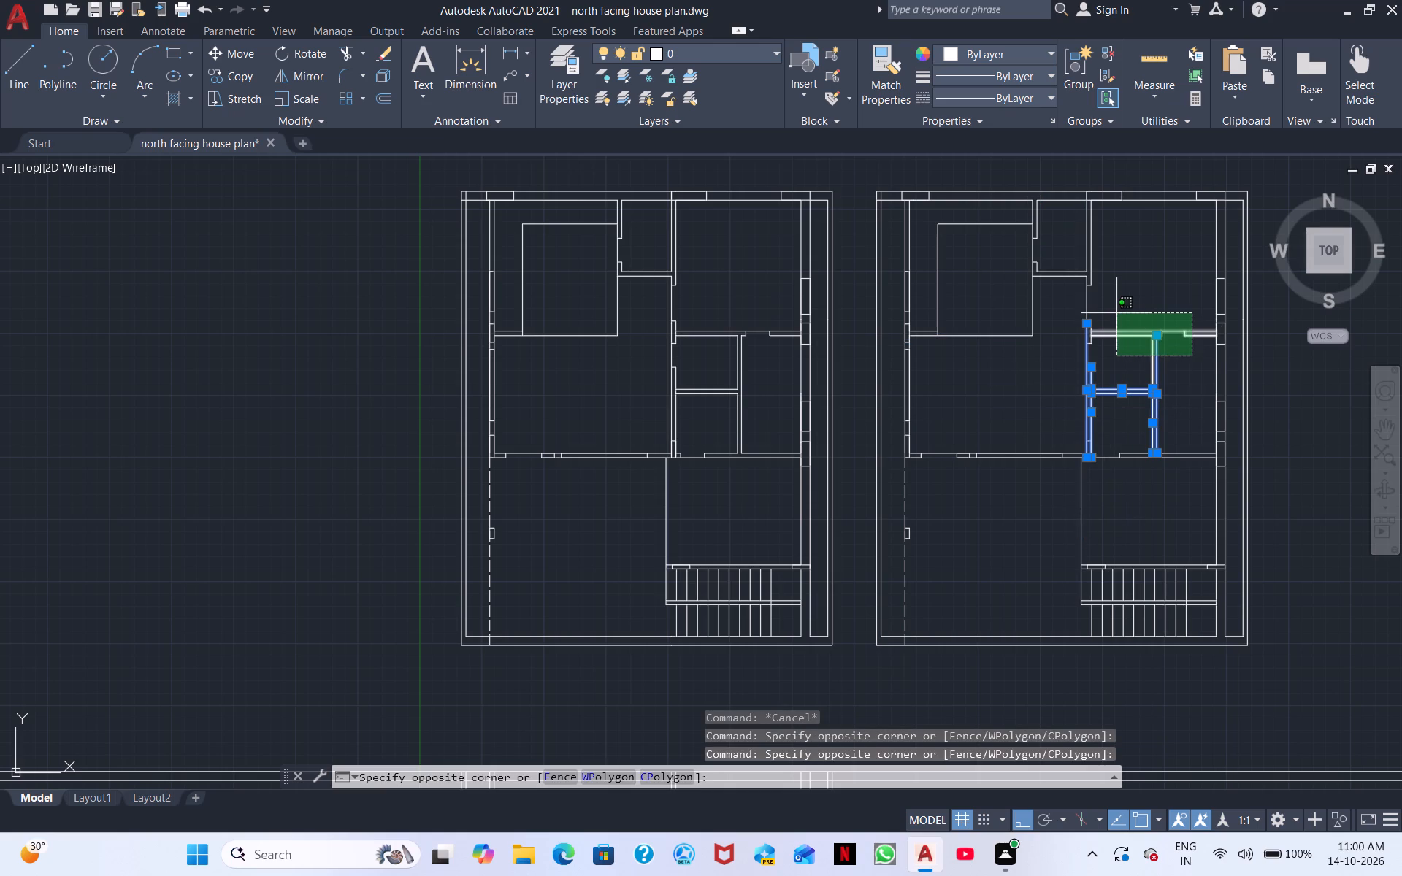
click(1116, 313)
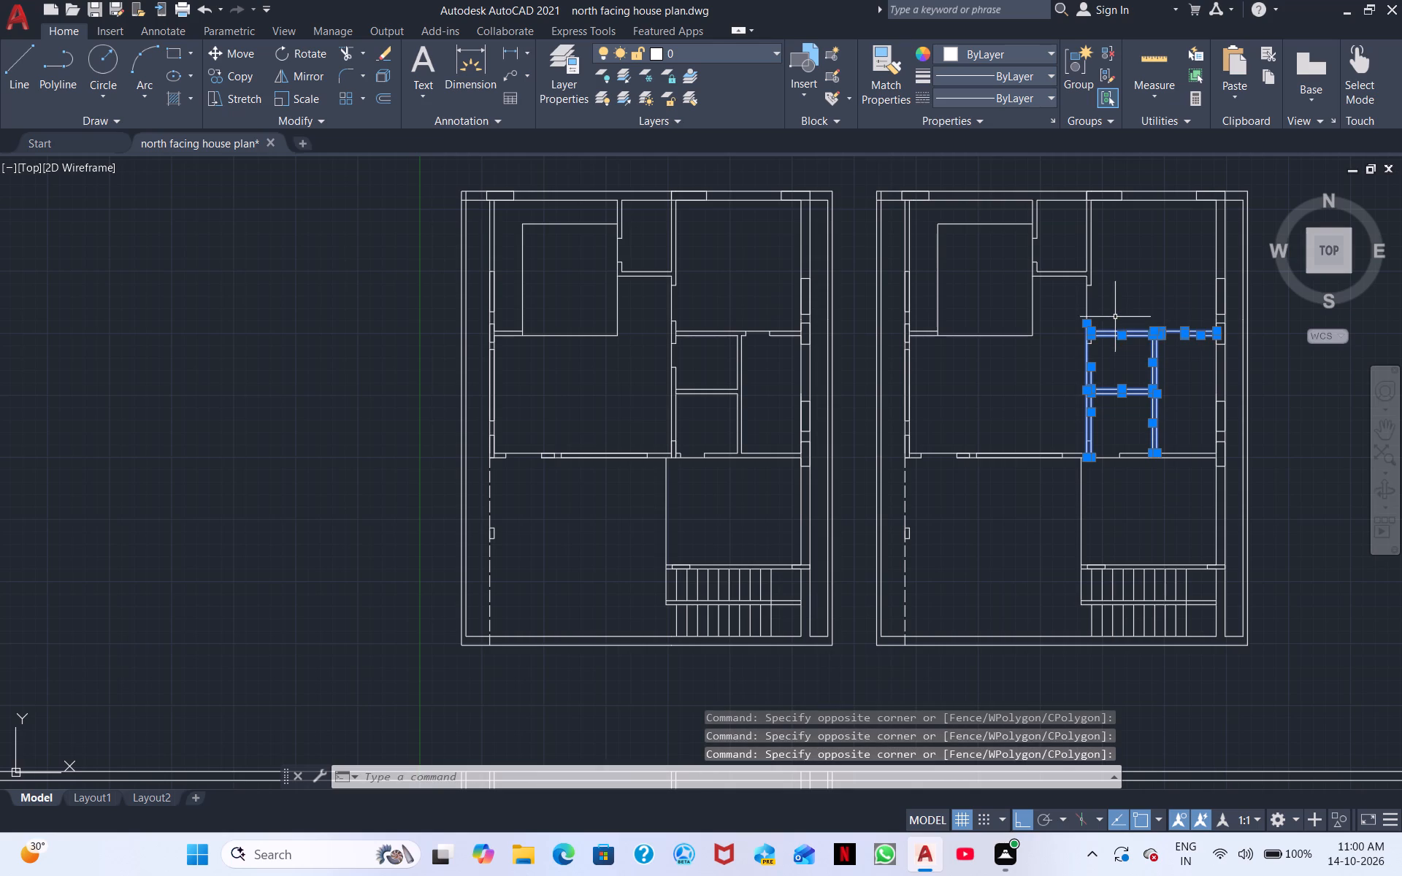
scroll(1062, 437, up, 1)
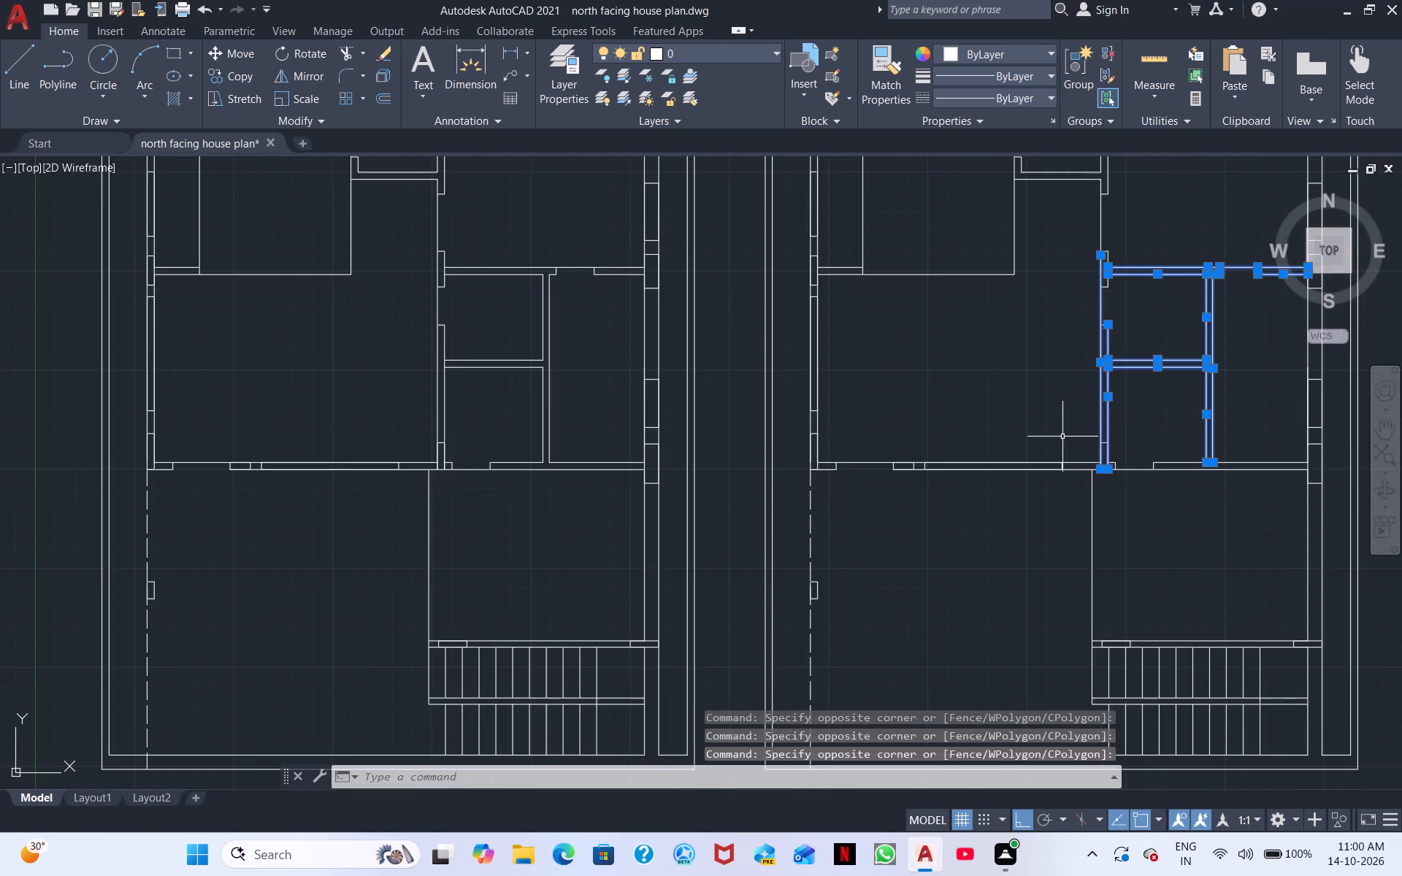
scroll(1066, 445, up, 2)
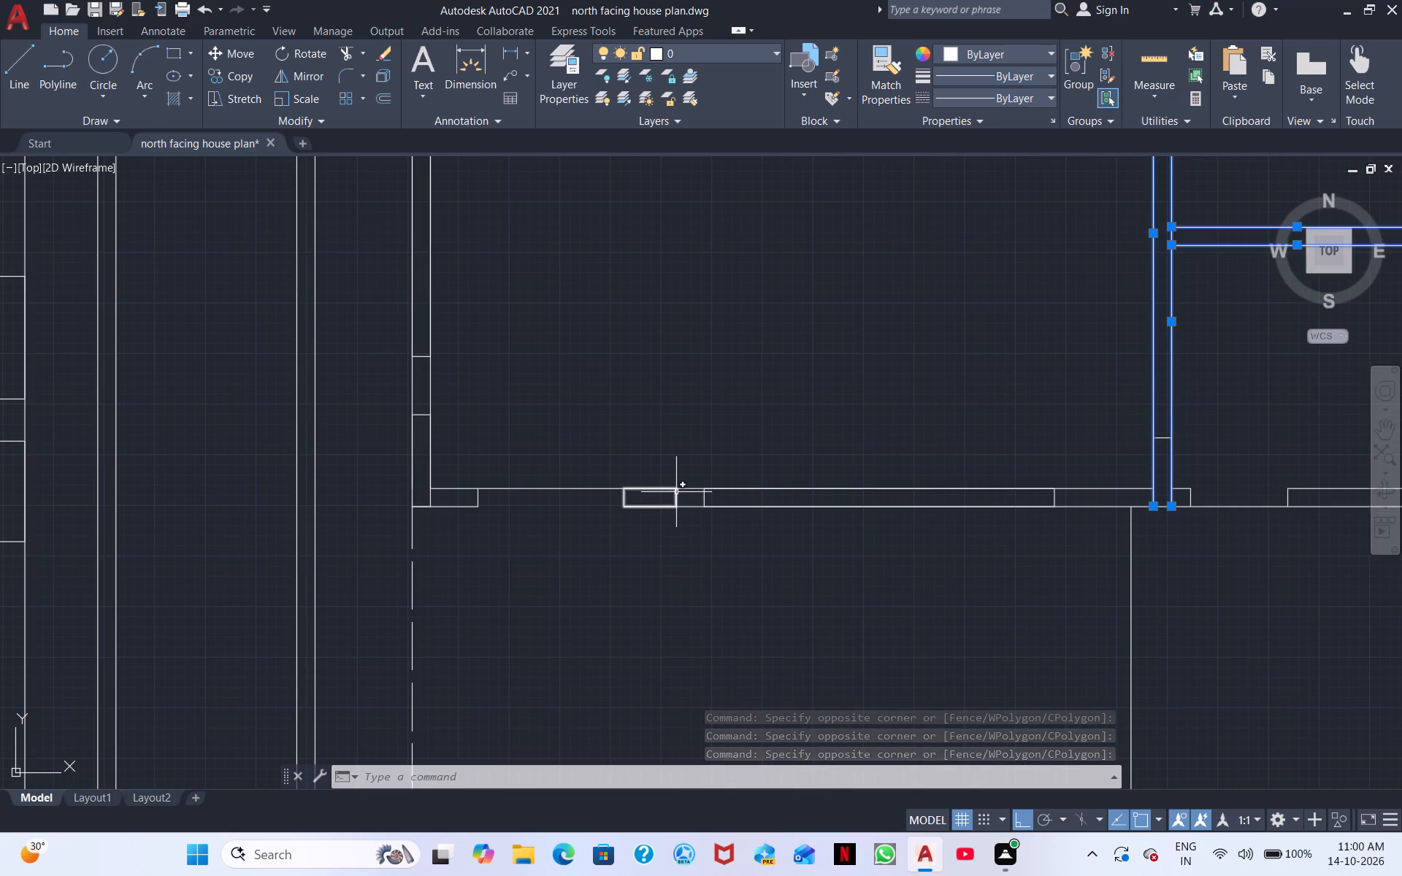
double_click(676, 492)
click(703, 495)
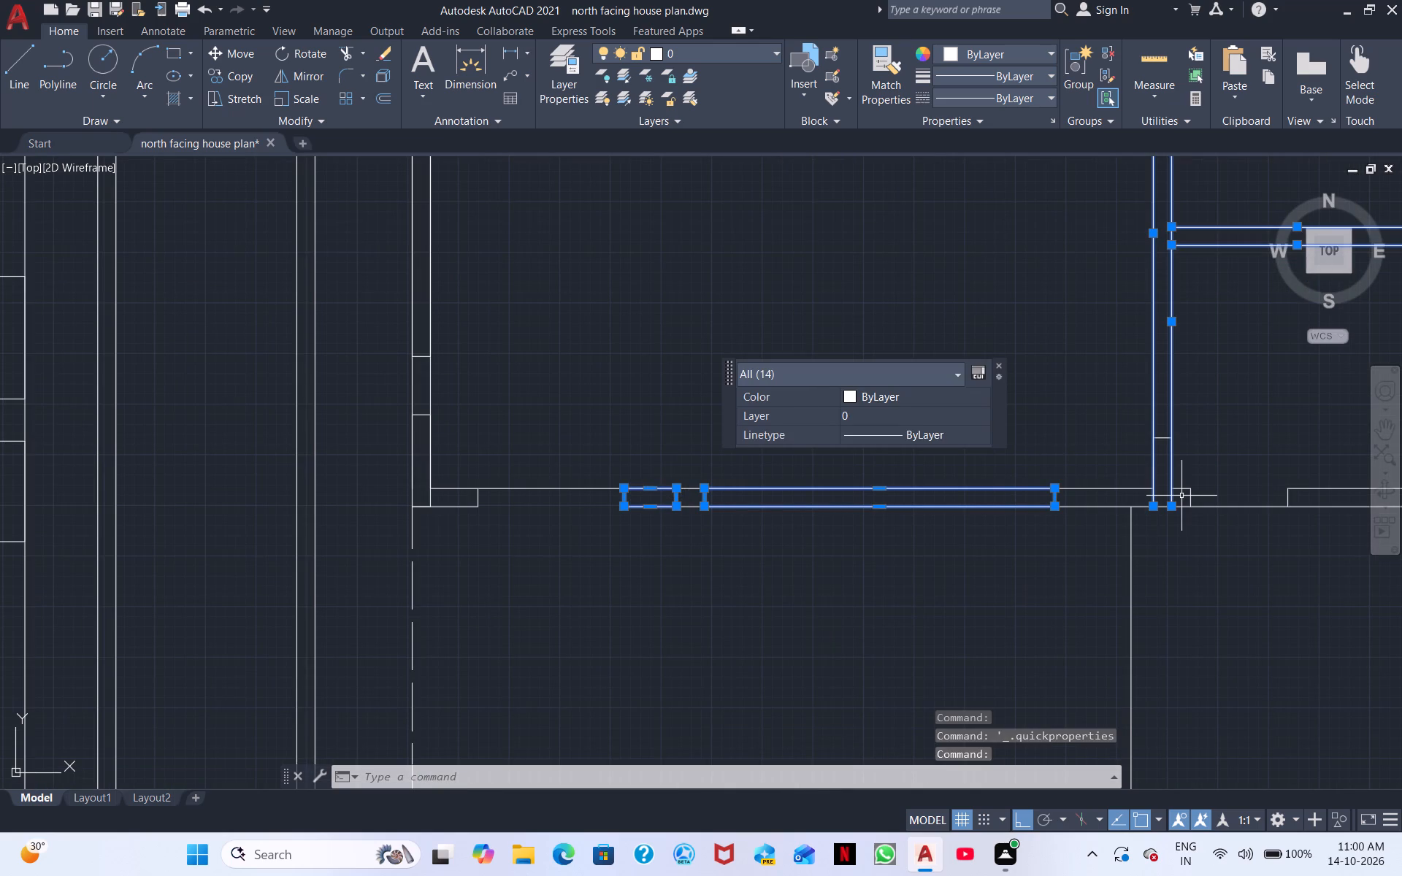
click(1287, 500)
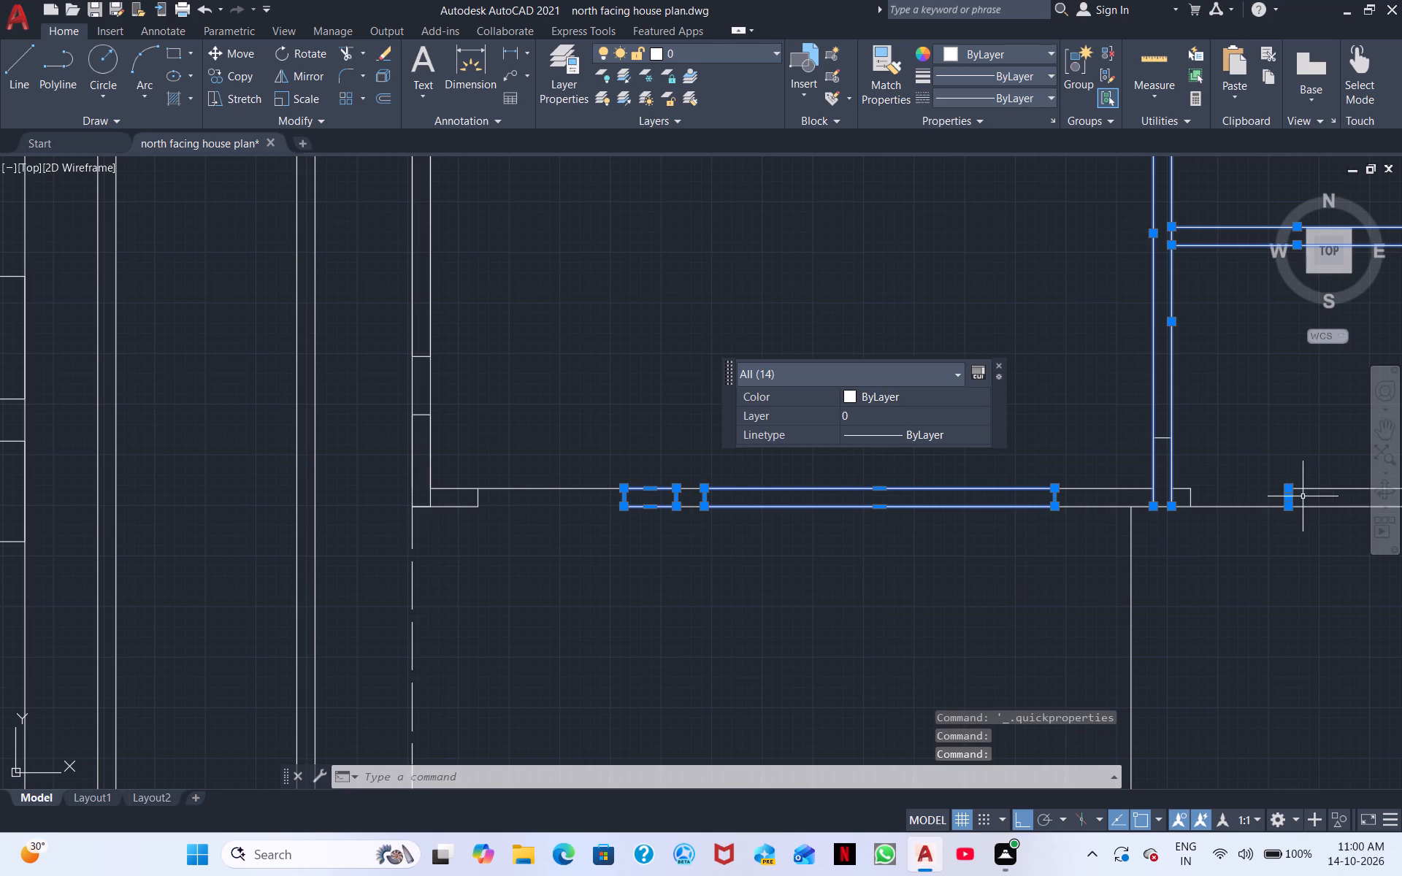
scroll(1265, 496, down, 1)
scroll(1214, 493, up, 3)
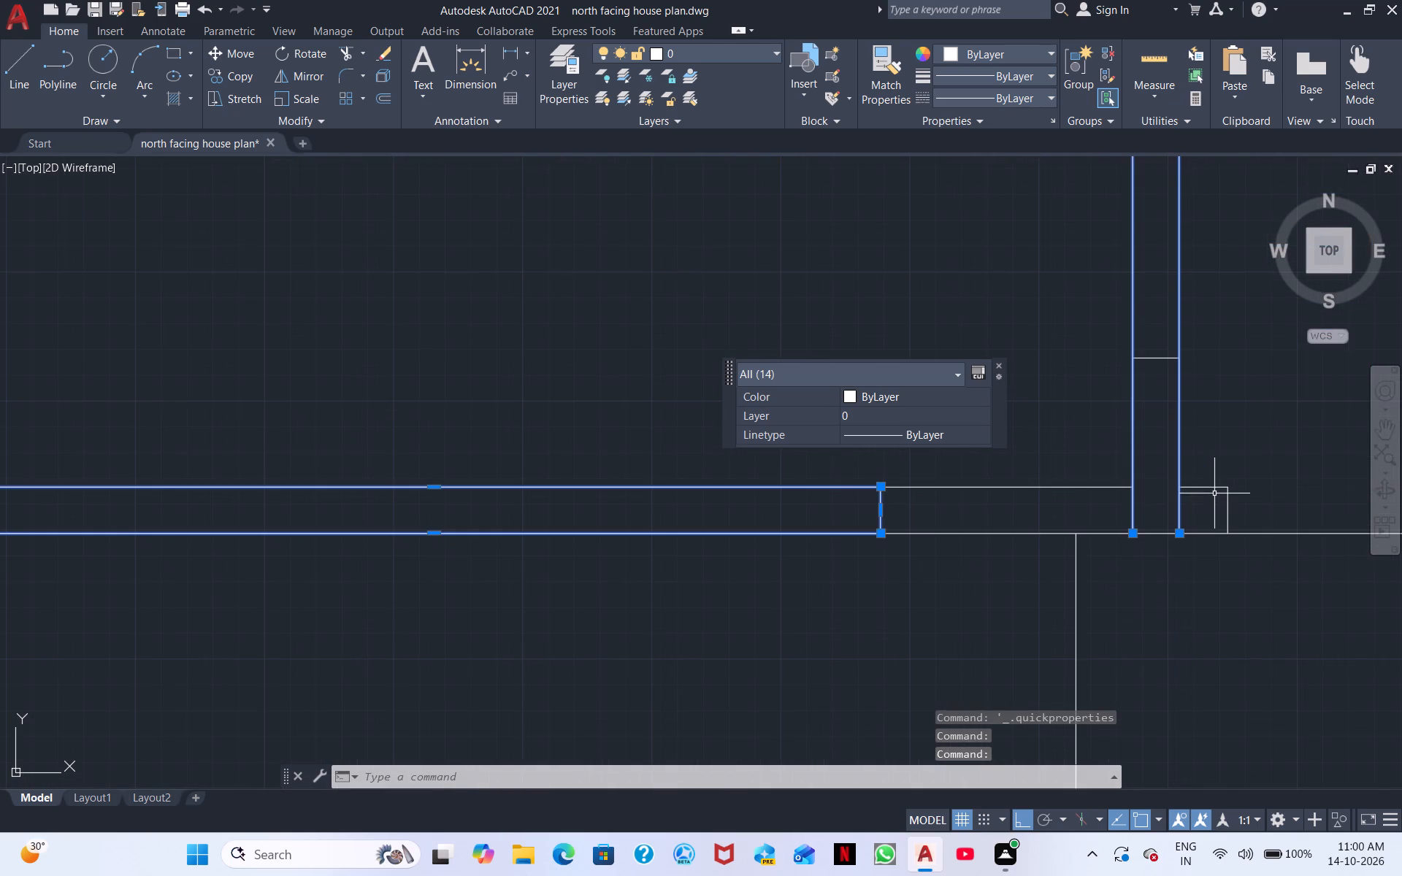
click(1154, 359)
scroll(1200, 392, down, 1)
middle_drag(1214, 406, 617, 481)
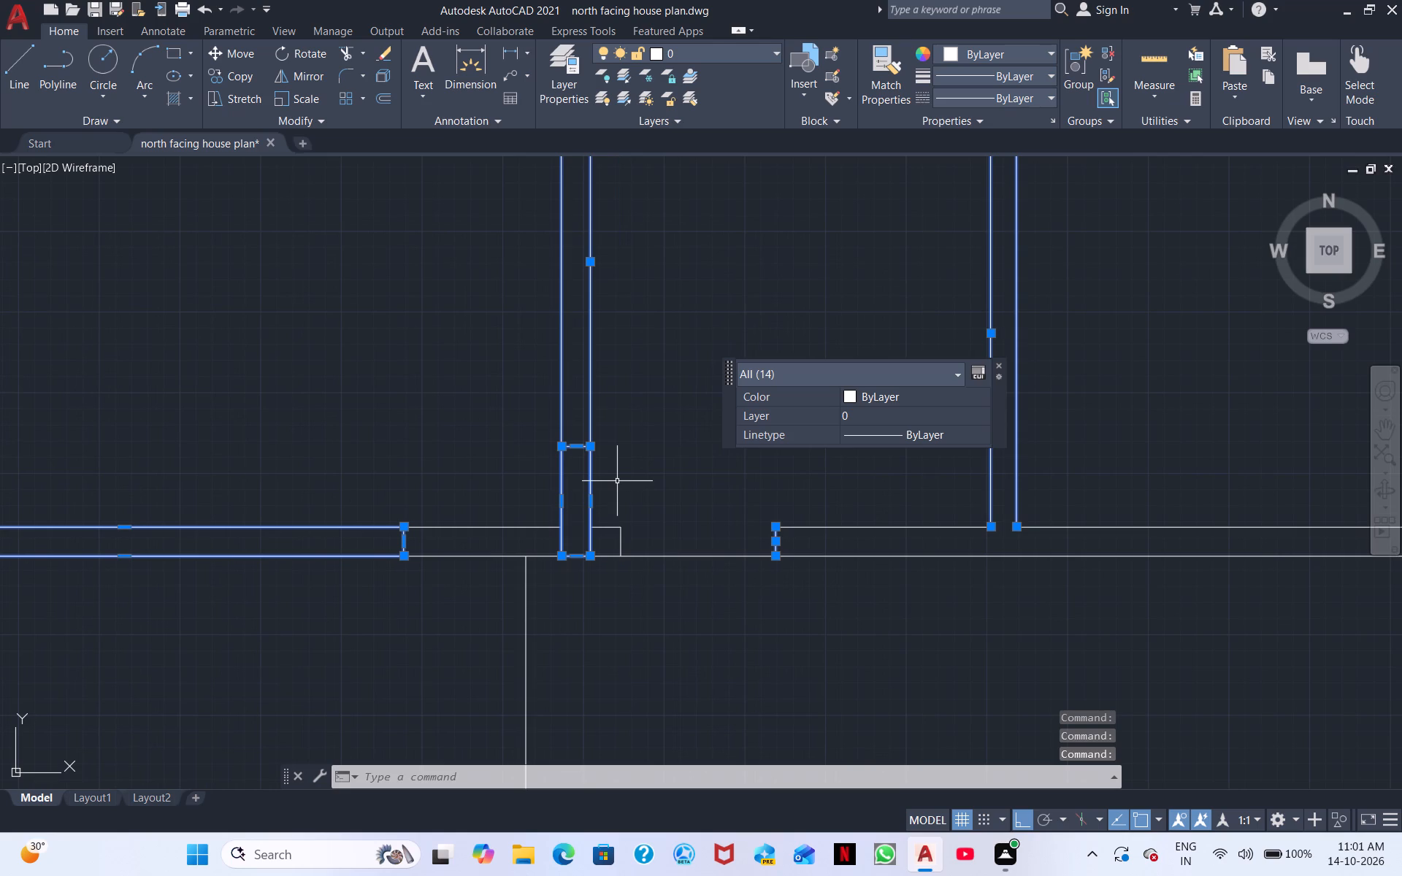
scroll(617, 481, down, 2)
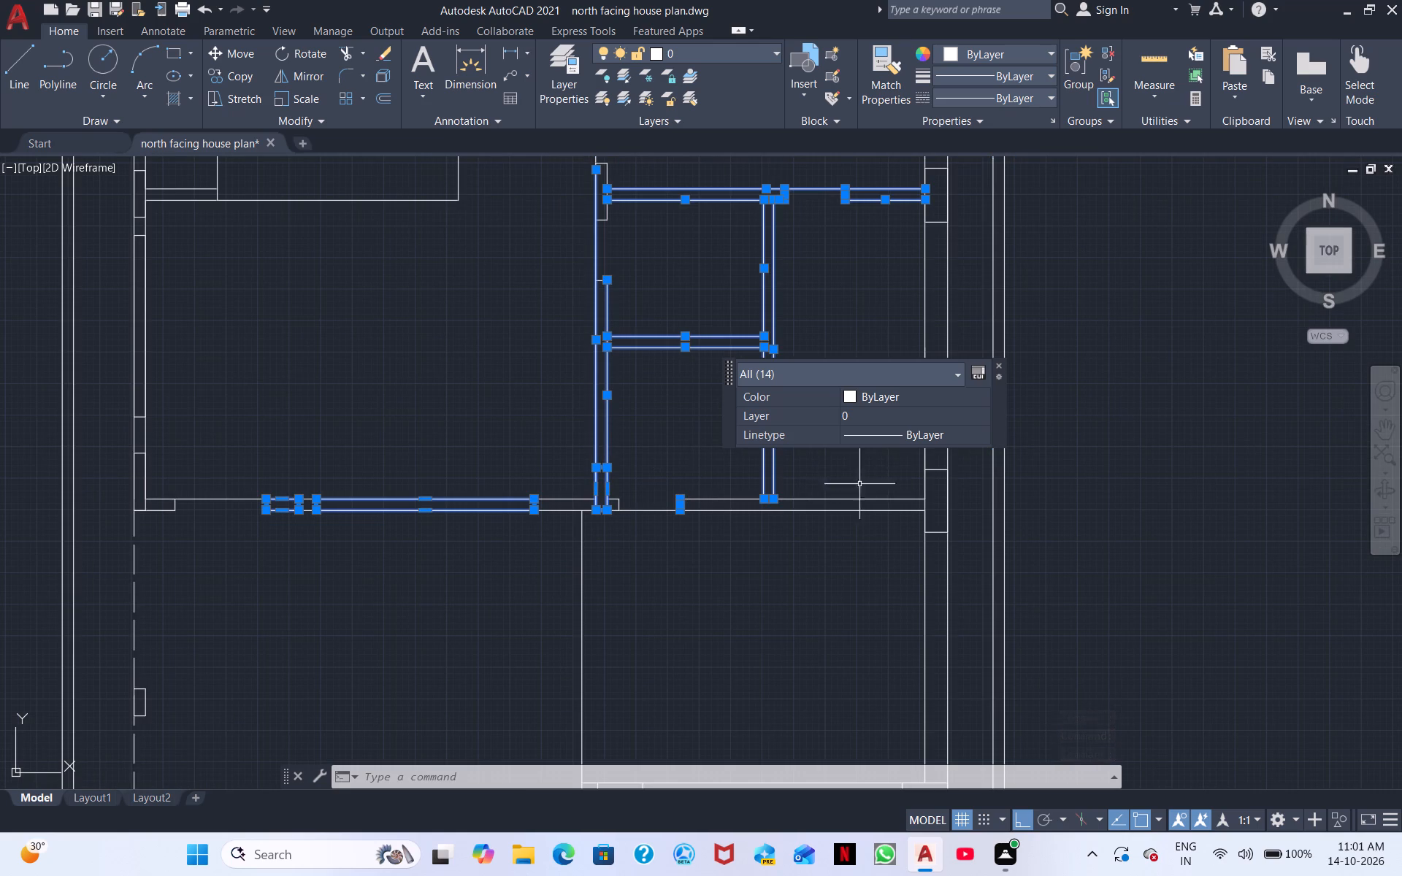
scroll(851, 505, up, 1)
scroll(938, 531, down, 1)
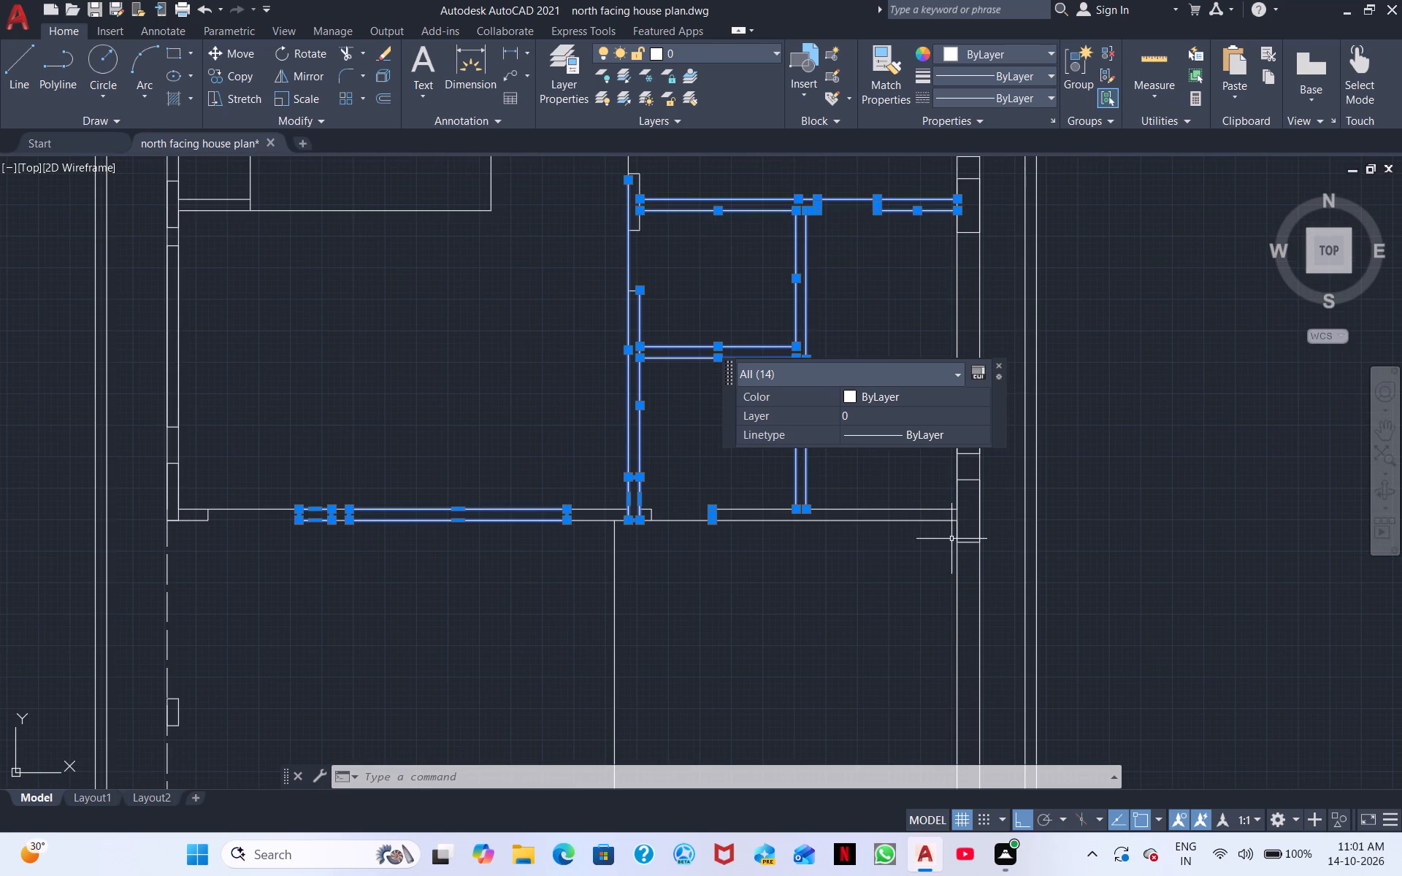
middle_drag(911, 488, 886, 561)
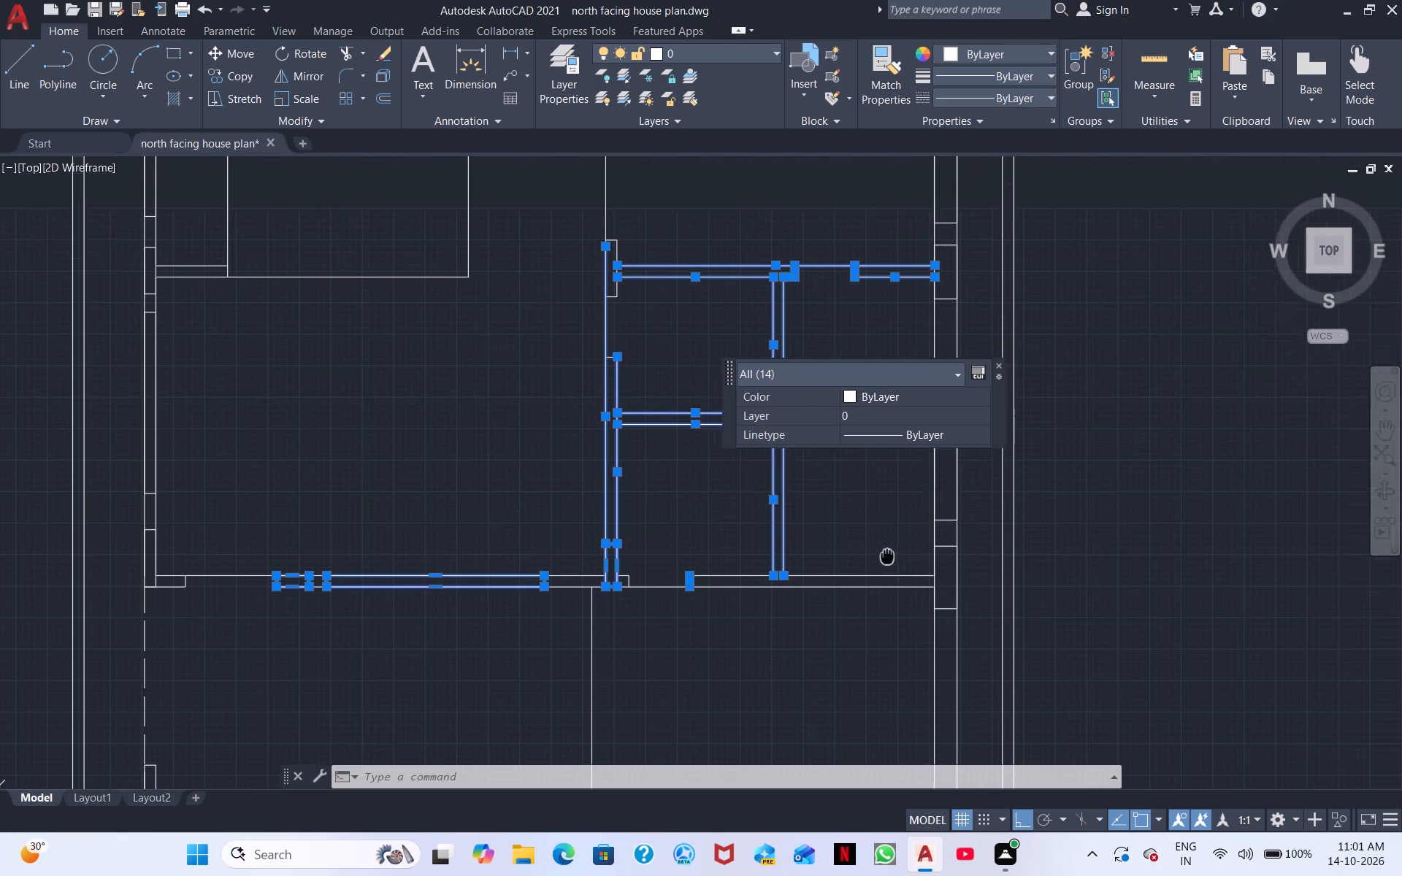
middle_drag(886, 561, 859, 605)
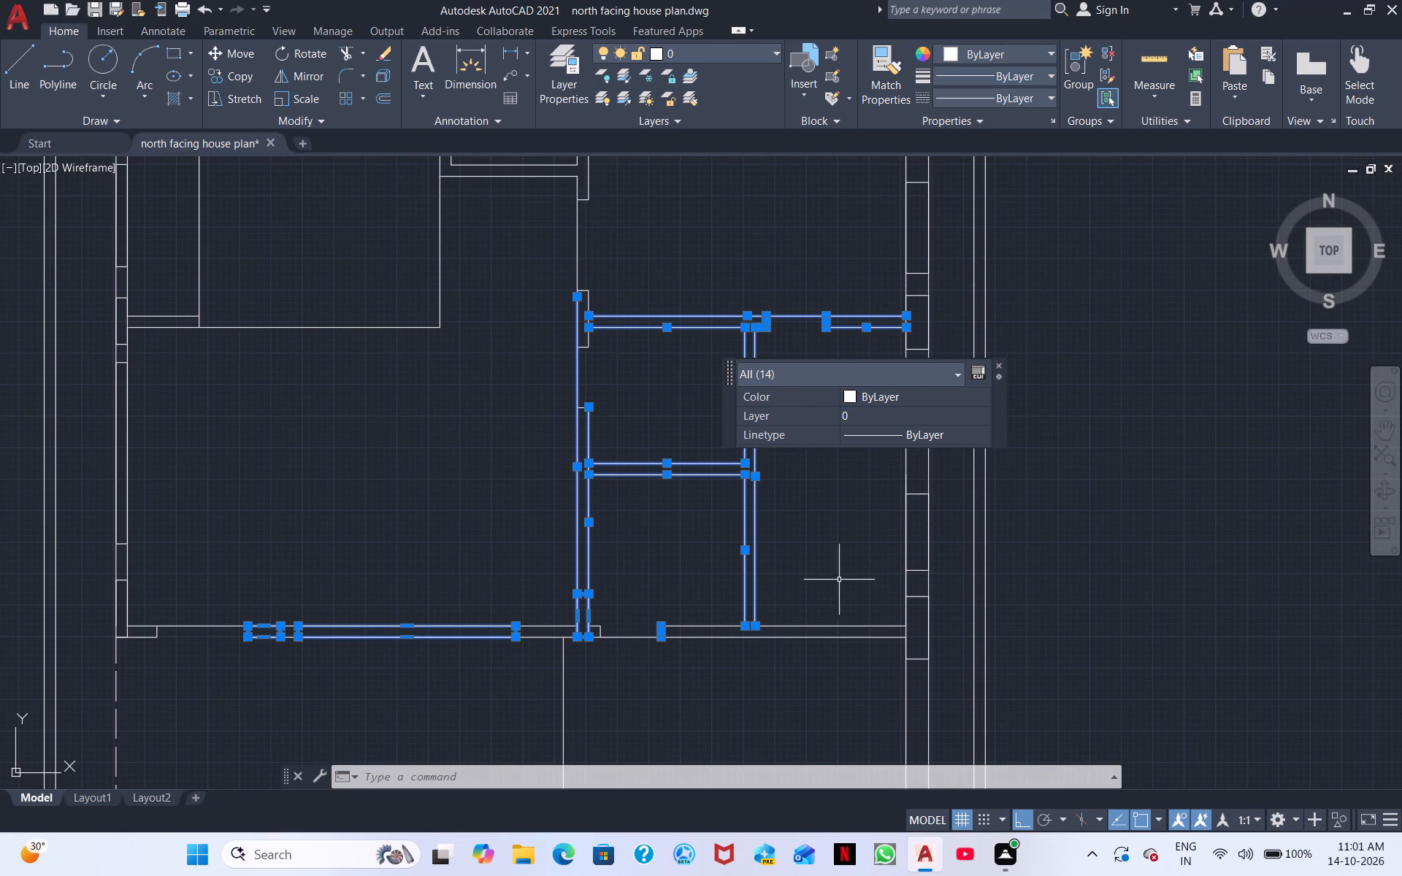
scroll(901, 553, down, 3)
scroll(884, 576, up, 2)
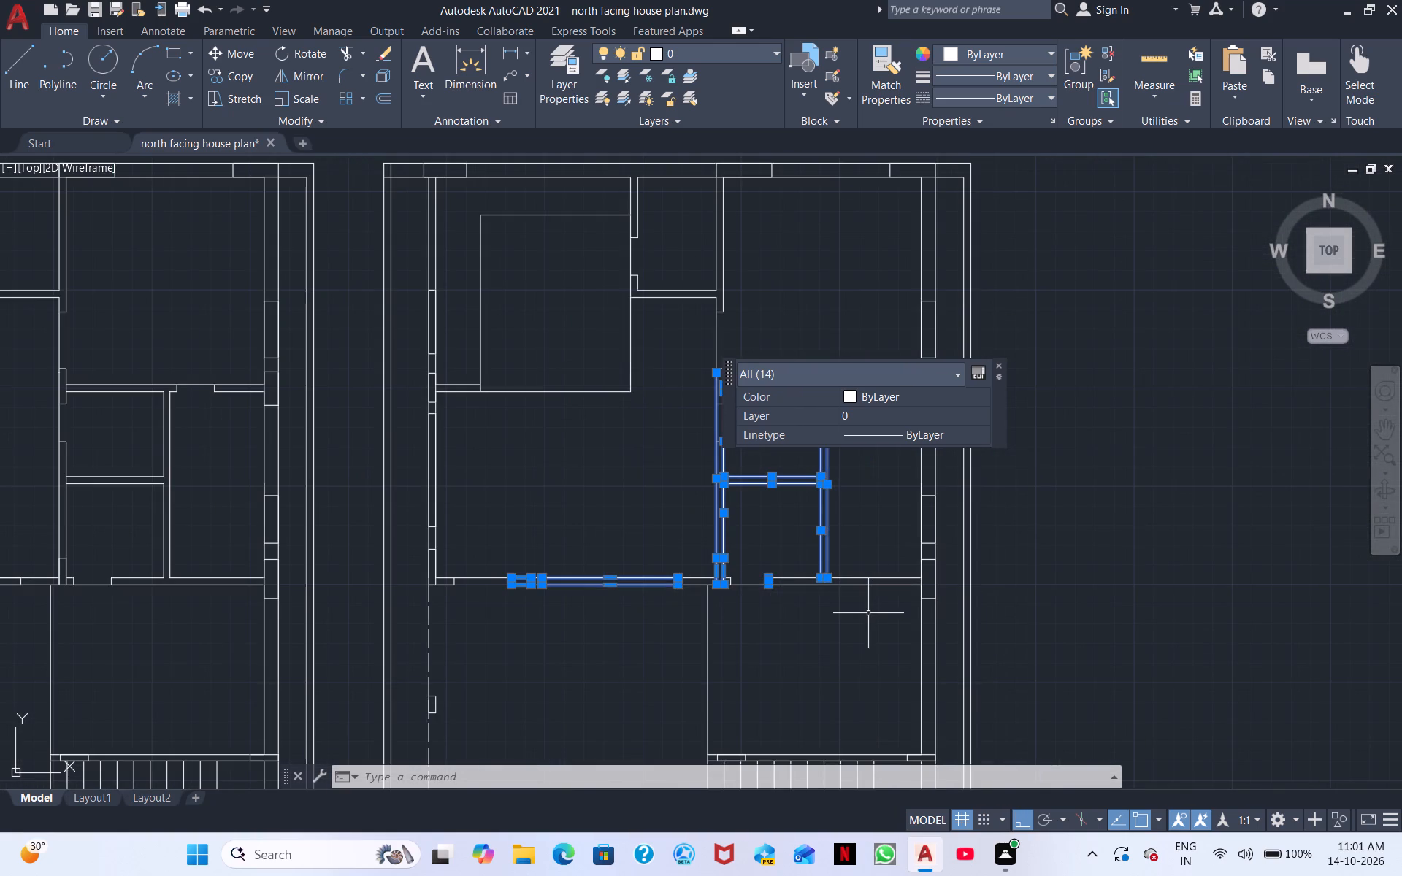
click(710, 693)
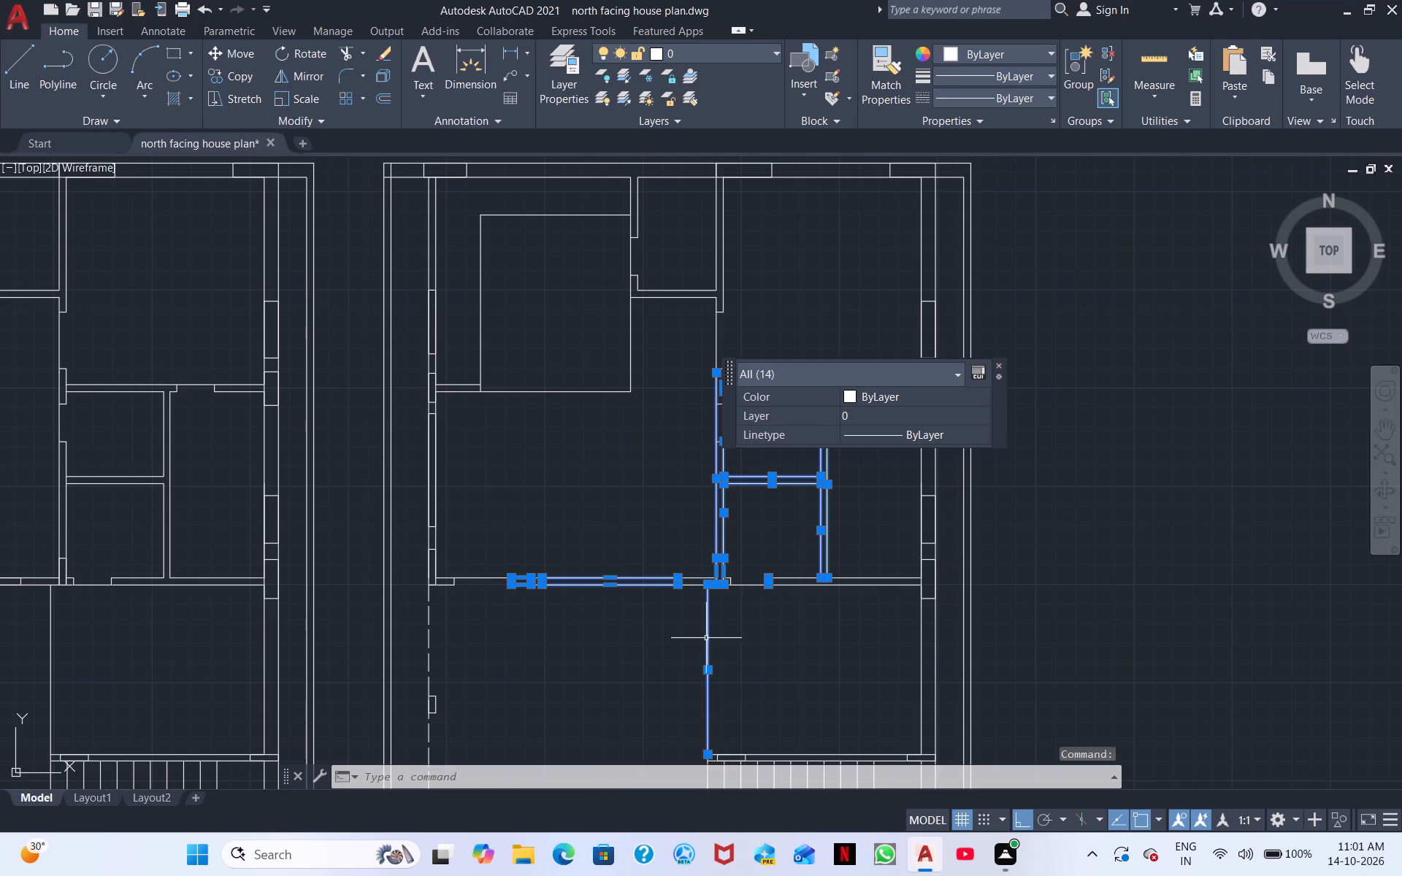
scroll(705, 634, down, 2)
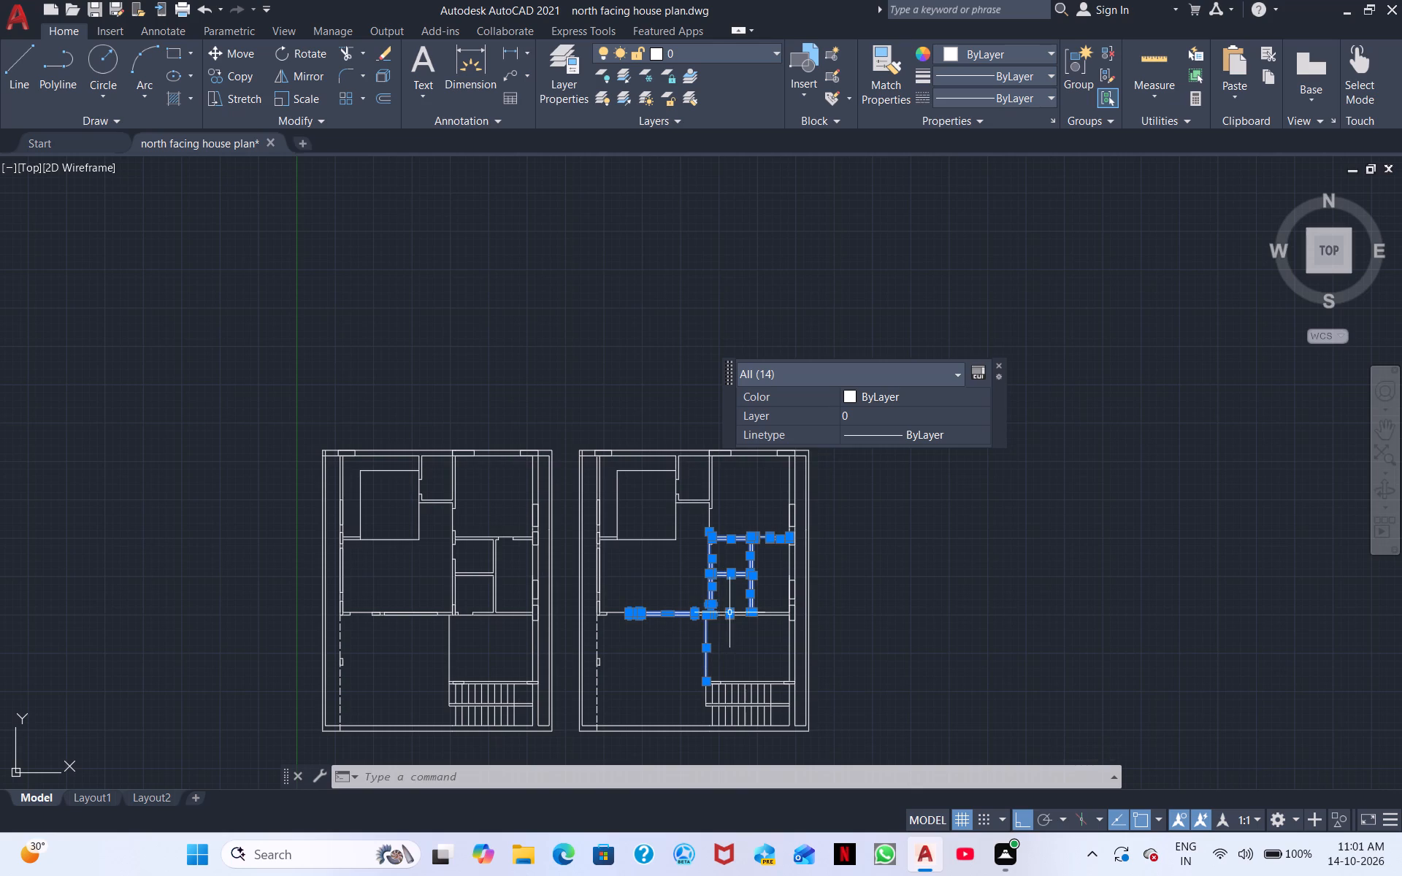
click(768, 627)
click(707, 583)
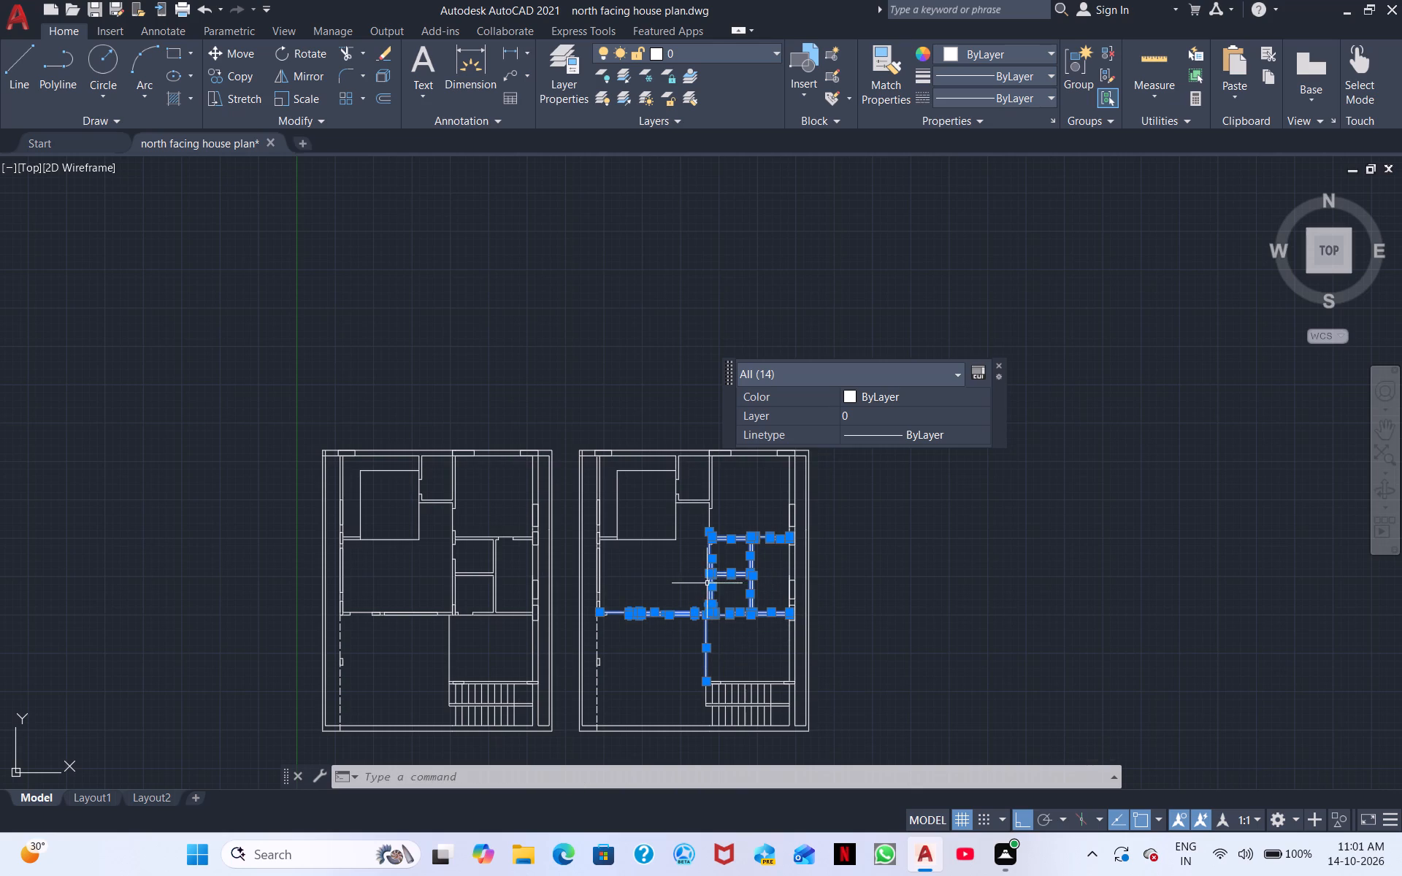
scroll(716, 572, up, 2)
scroll(647, 573, up, 2)
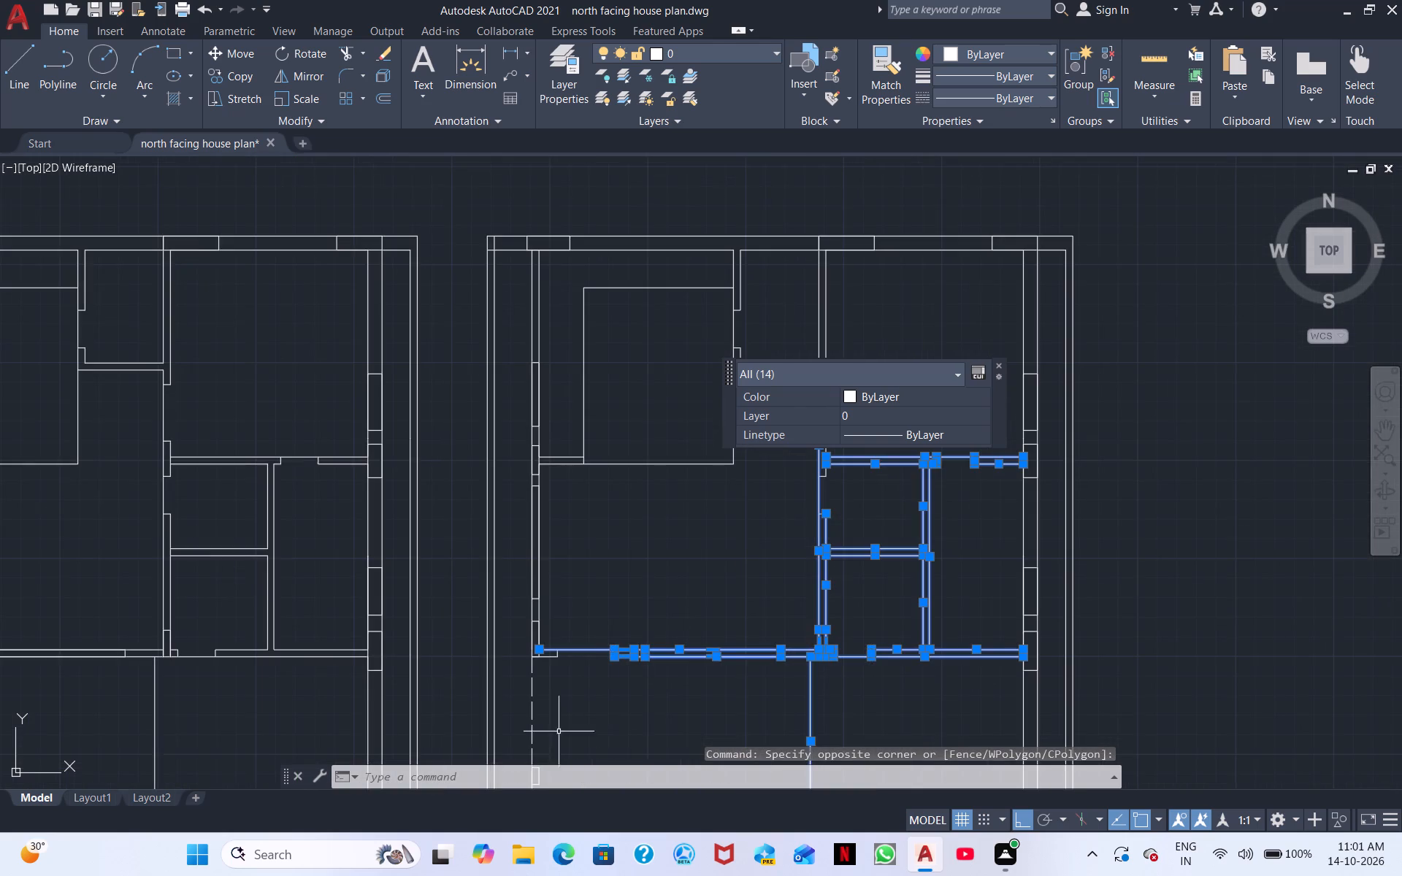
middle_drag(569, 707, 660, 585)
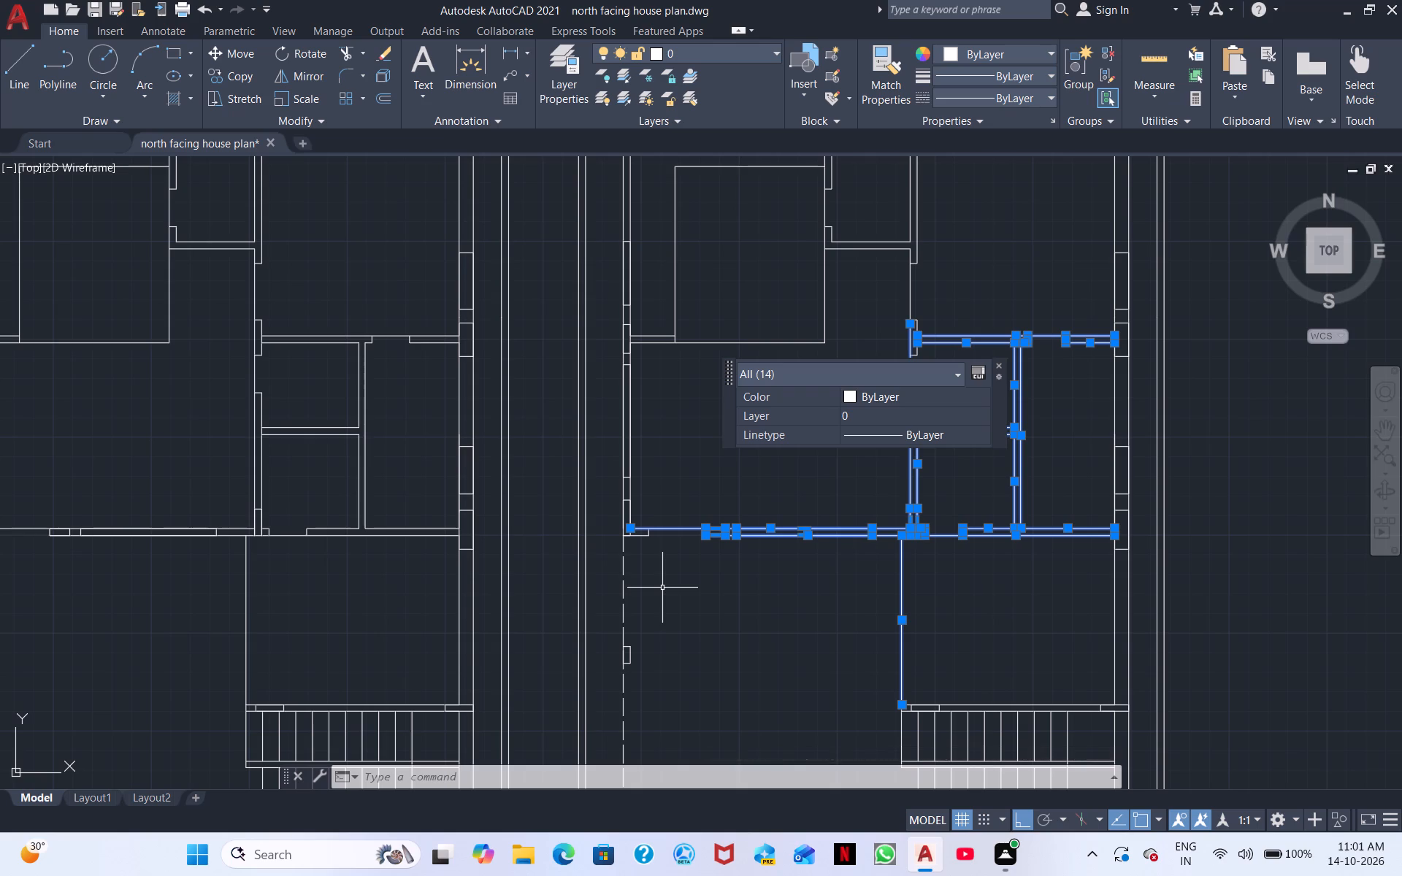
Erase the selected partitions, together with the west wall's south-end piece, the central north-south wall line and three east wall openings, in the eastern copy.
middle_drag(669, 599, 667, 549)
middle_drag(709, 561, 694, 635)
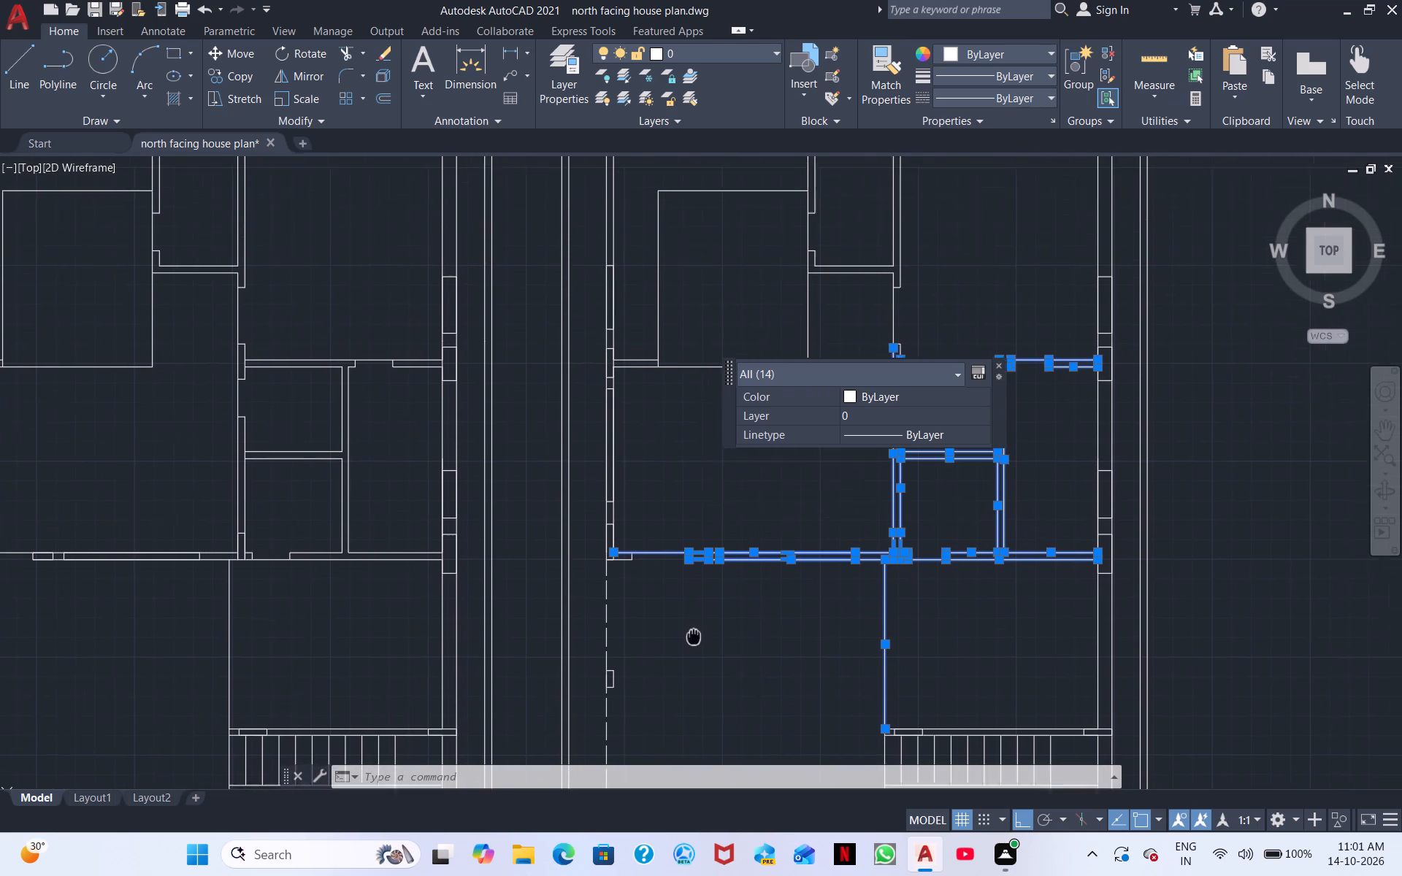
middle_drag(694, 635, 688, 650)
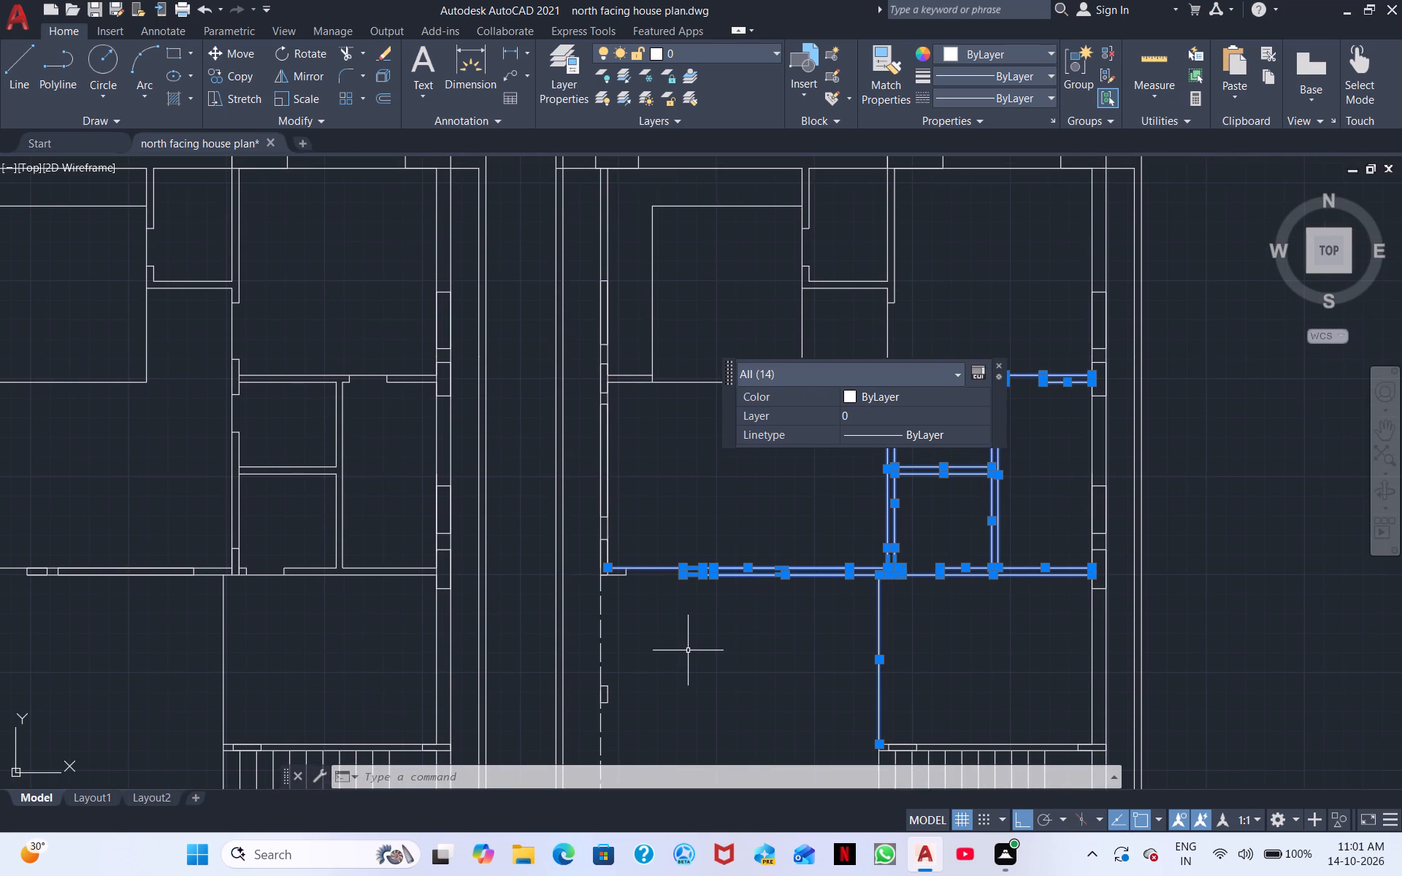
click(614, 577)
click(609, 553)
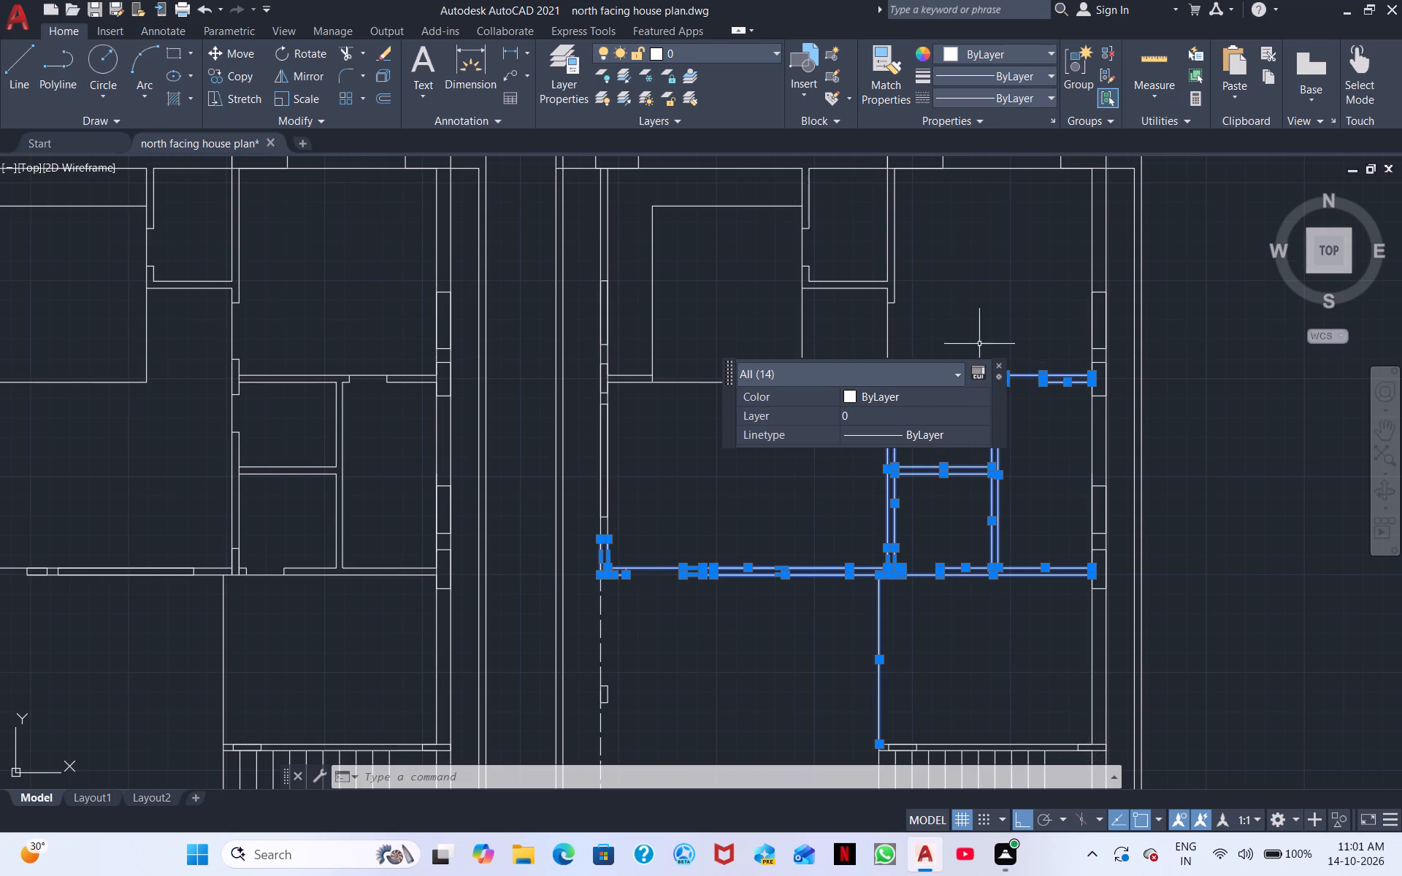
click(887, 326)
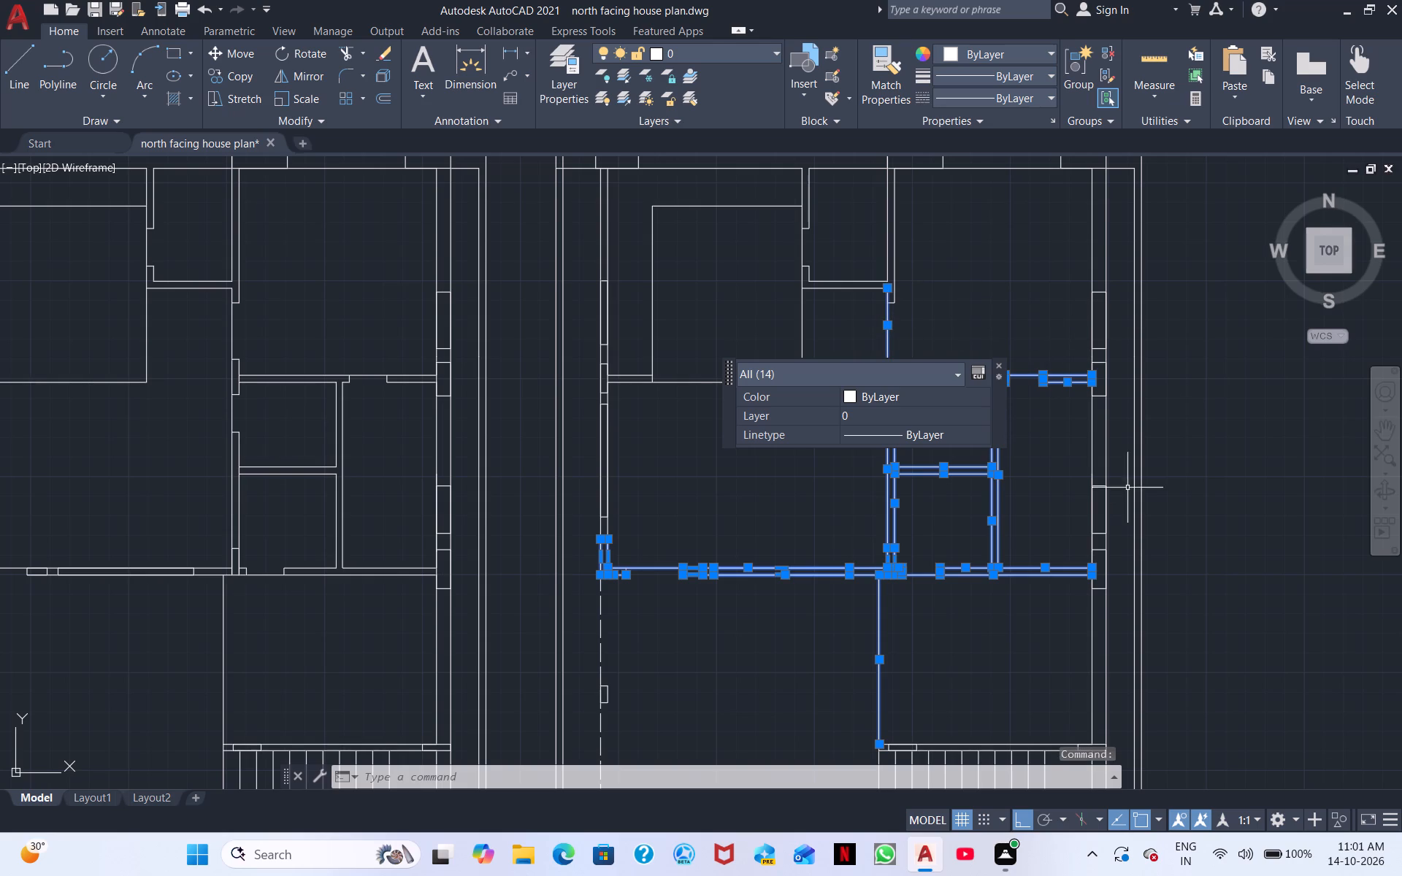
double_click(1103, 396)
double_click(1101, 345)
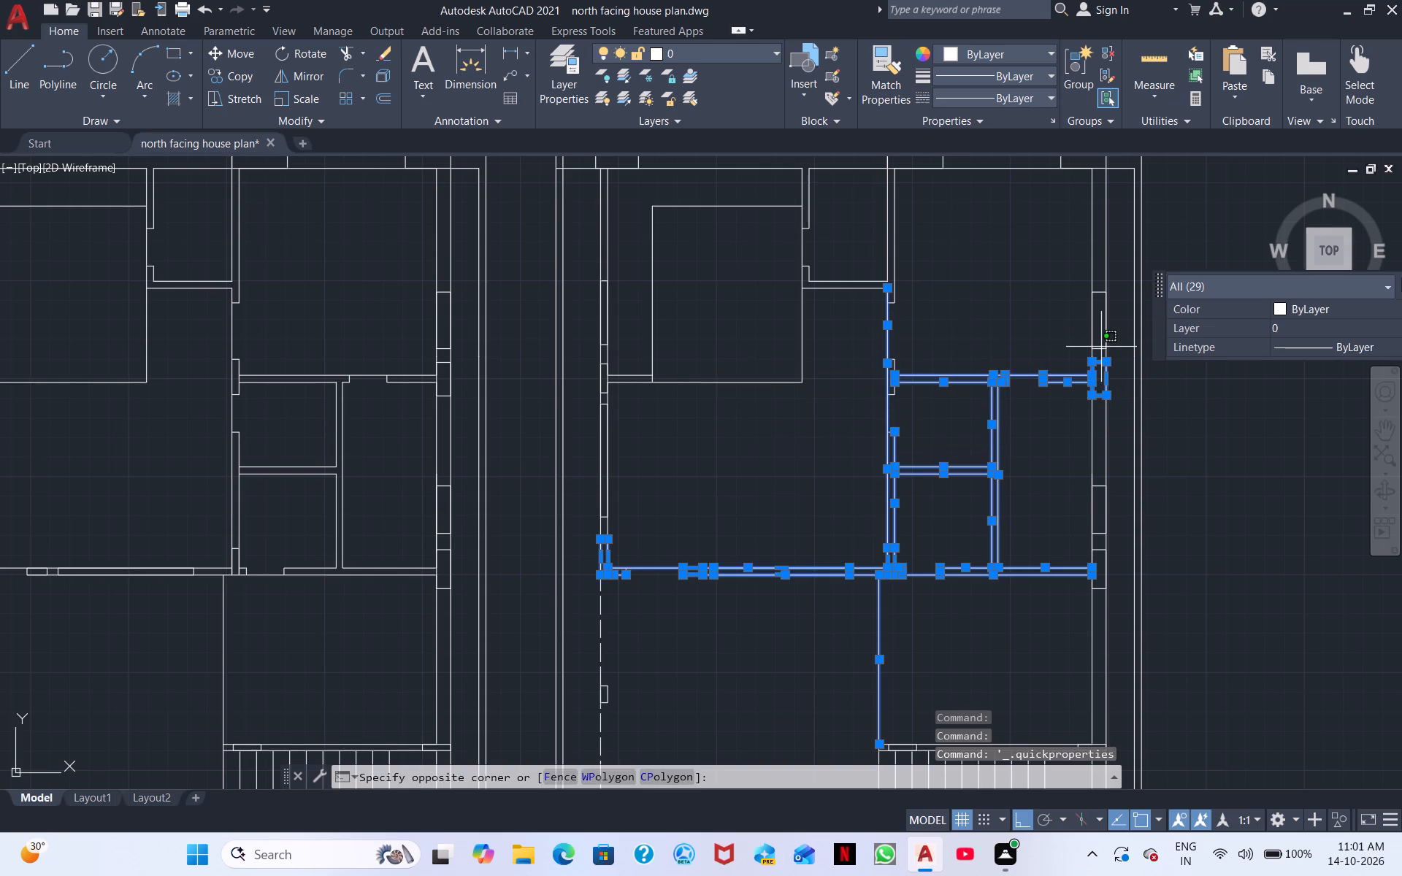
click(1101, 347)
click(1097, 352)
click(1097, 349)
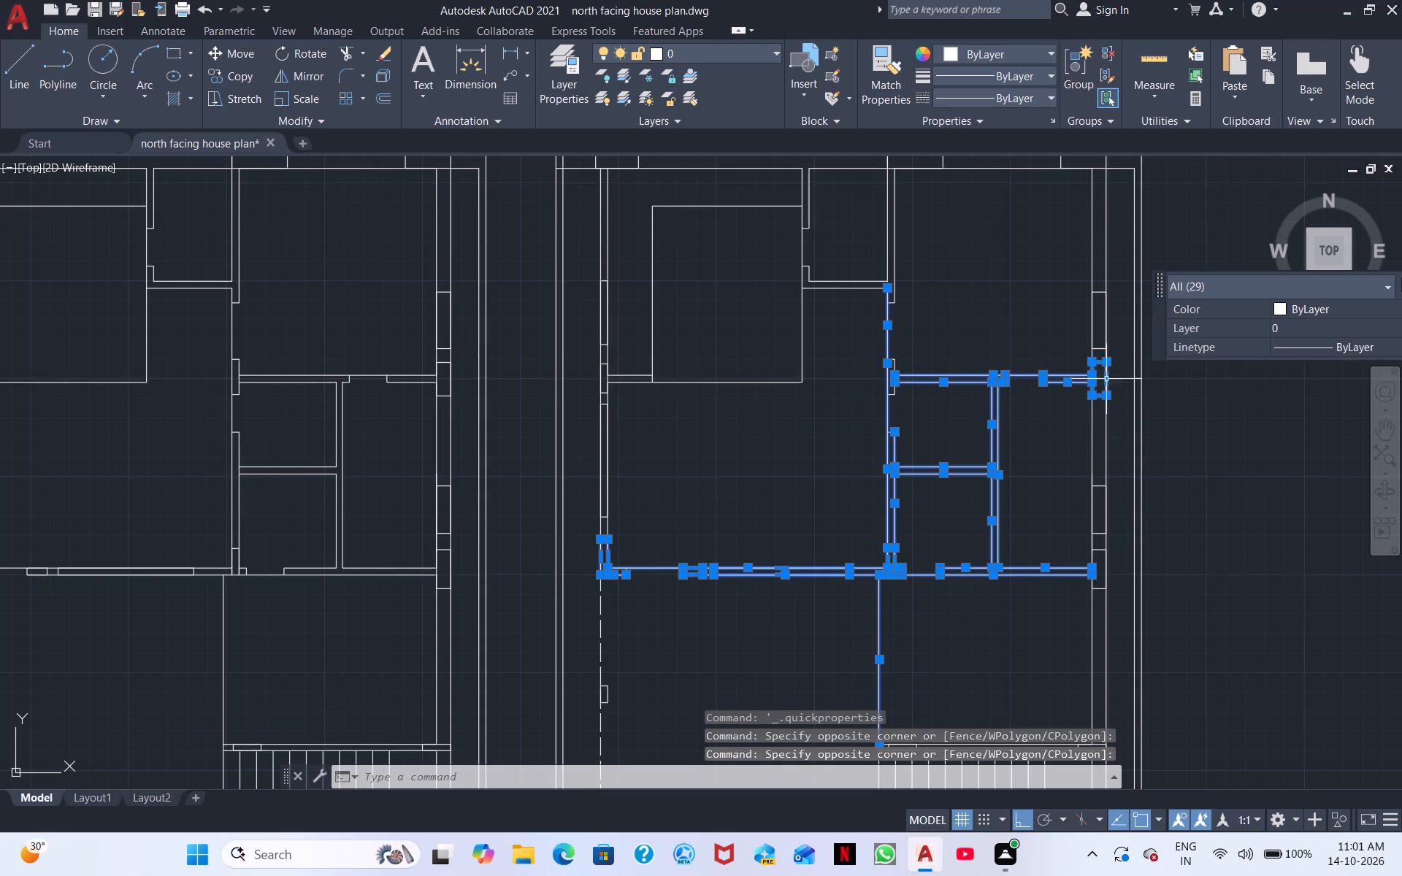
scroll(1085, 498, up, 2)
click(1113, 469)
middle_drag(1104, 334, 893, 707)
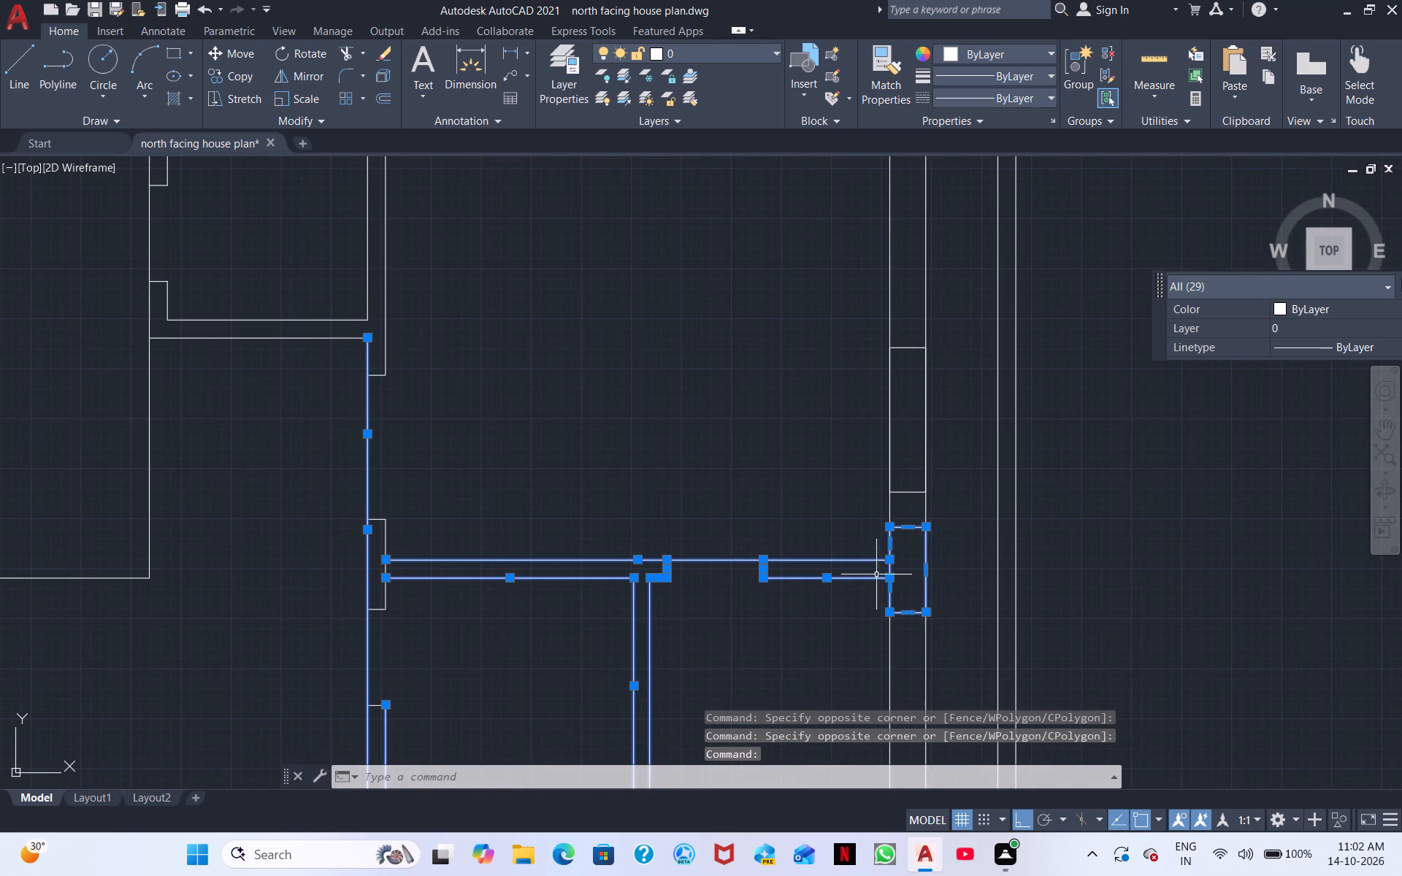
click(905, 493)
scroll(748, 514, down, 2)
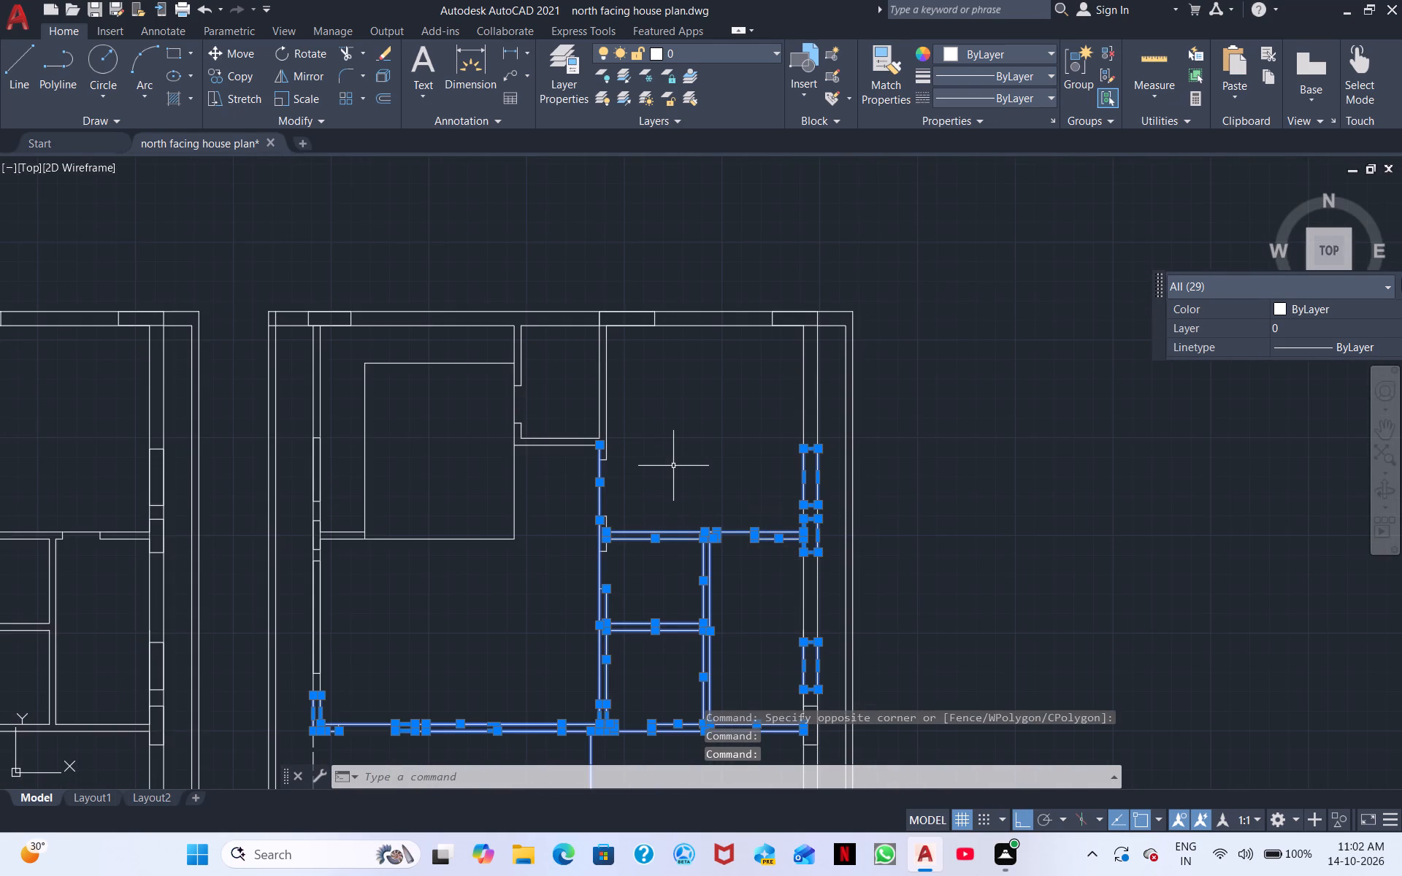
right_click(723, 458)
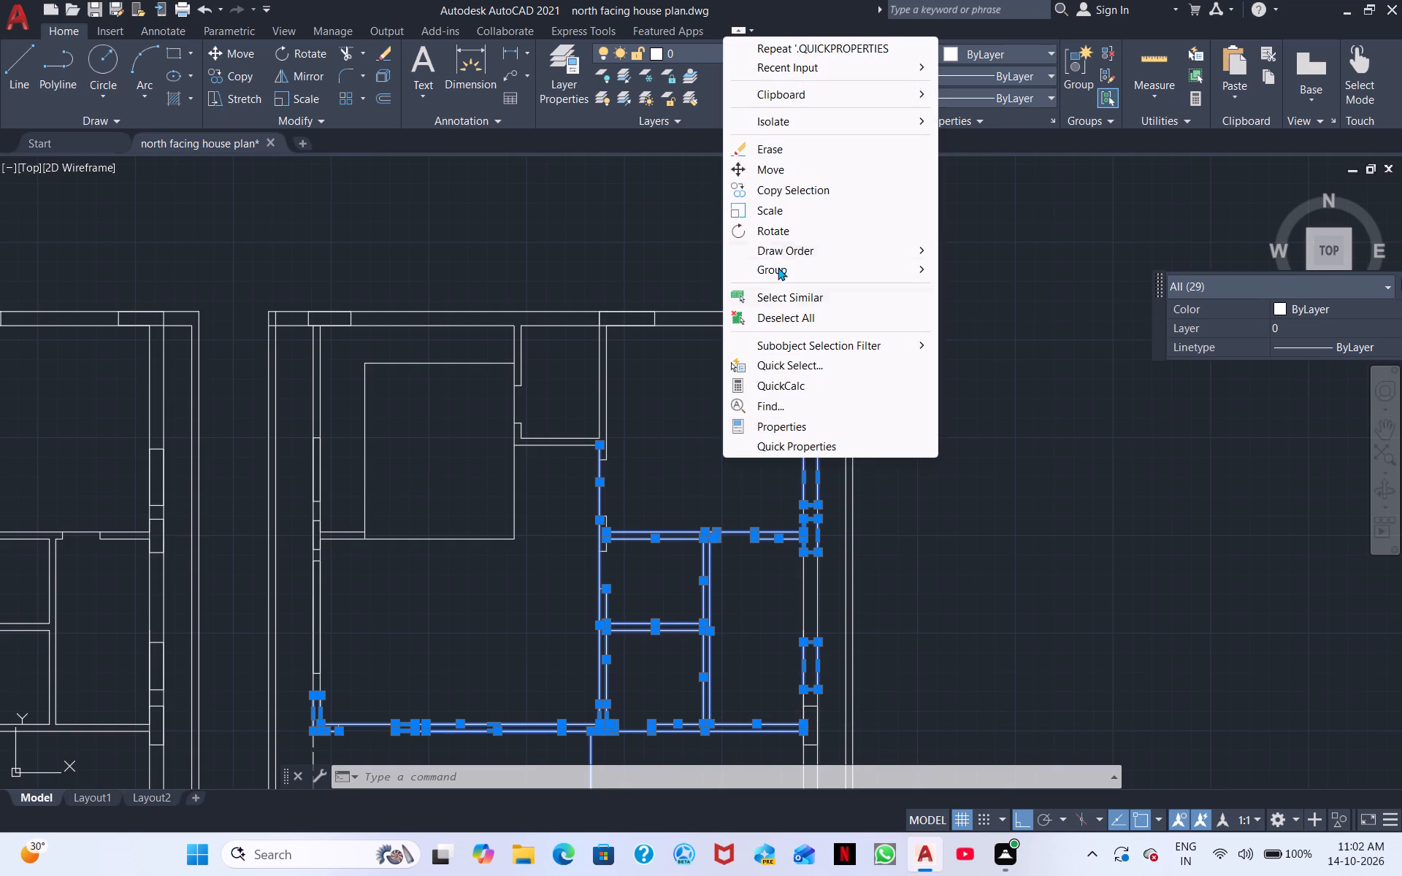
click(797, 152)
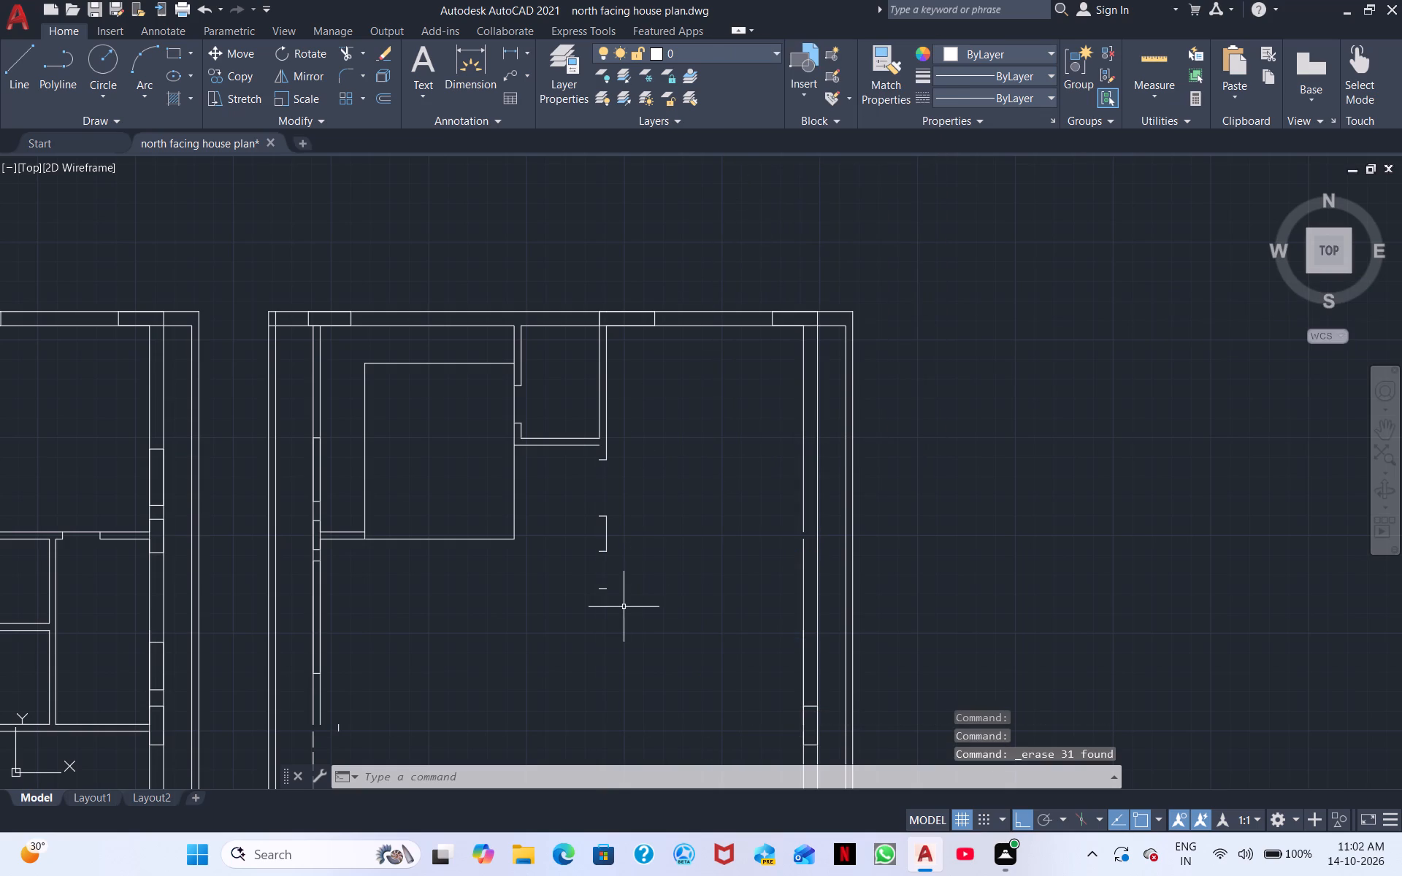
Erase the leftover door jamb pieces along the former central wall and the short stub near the west wall's south end in the copy.
scroll(612, 607, down, 2)
click(624, 635)
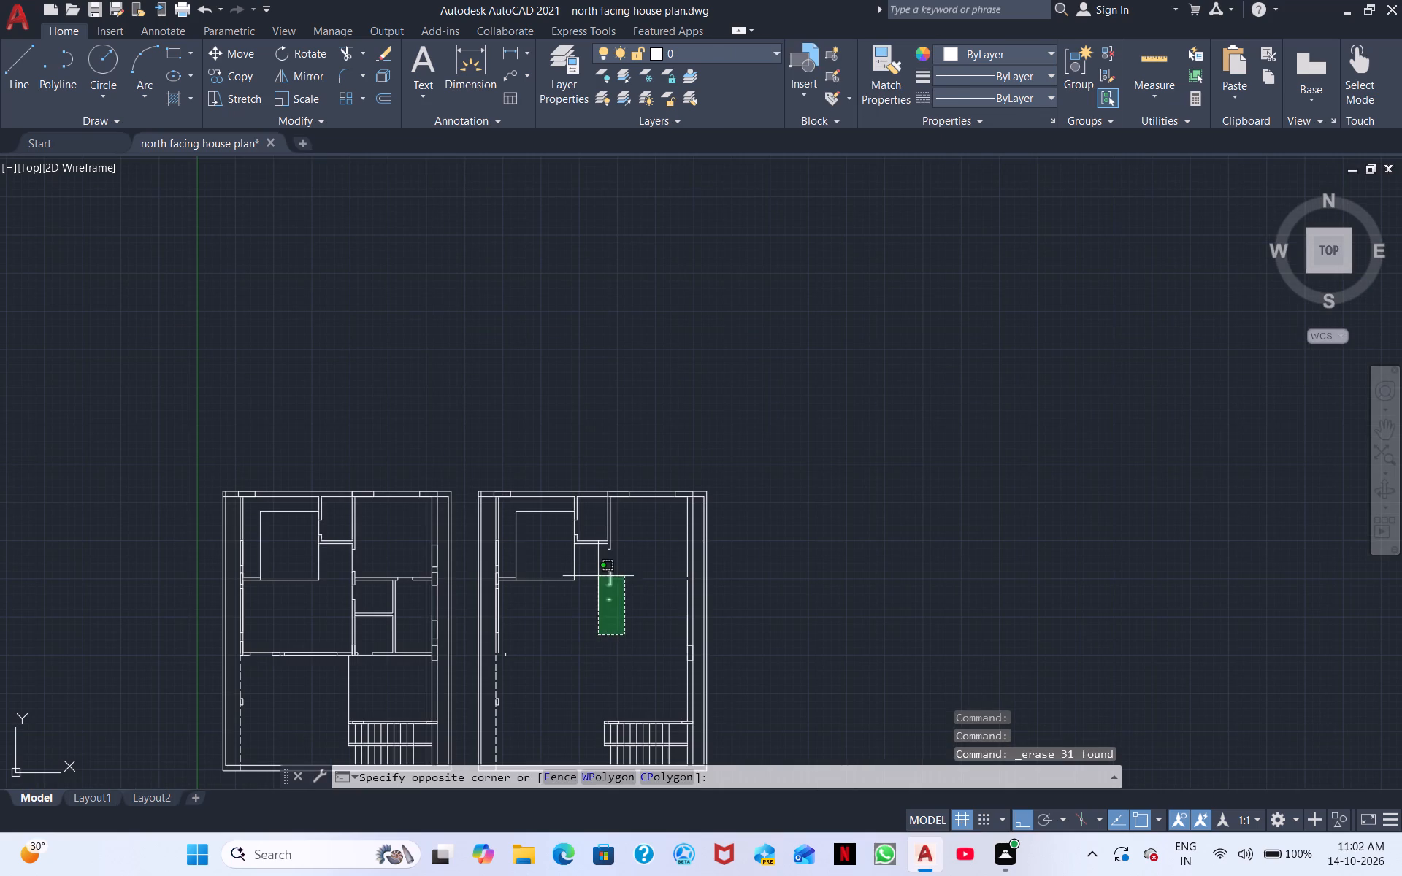
click(598, 569)
middle_drag(559, 688, 643, 620)
scroll(646, 608, up, 2)
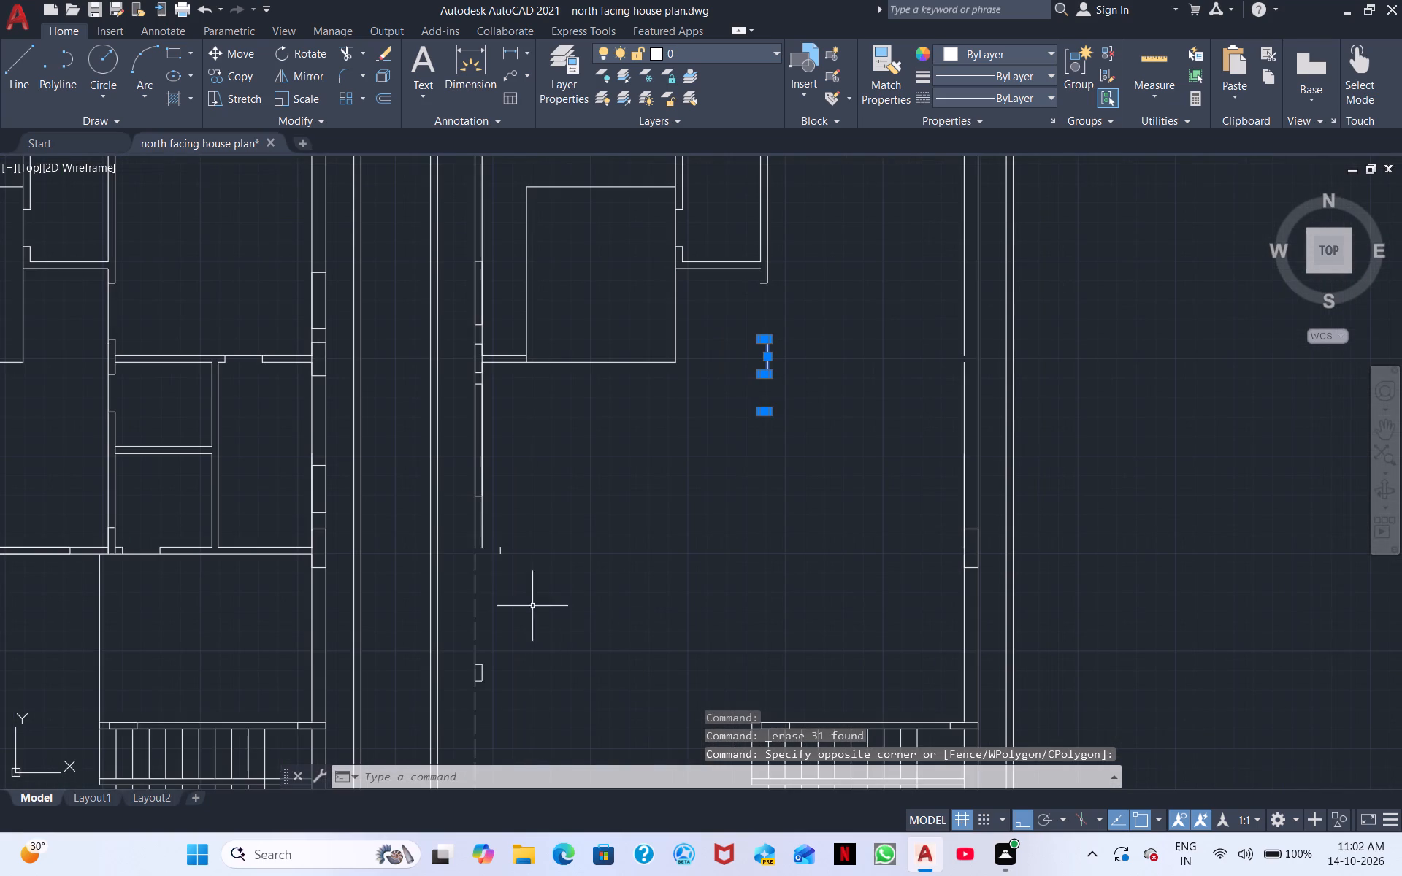
click(499, 552)
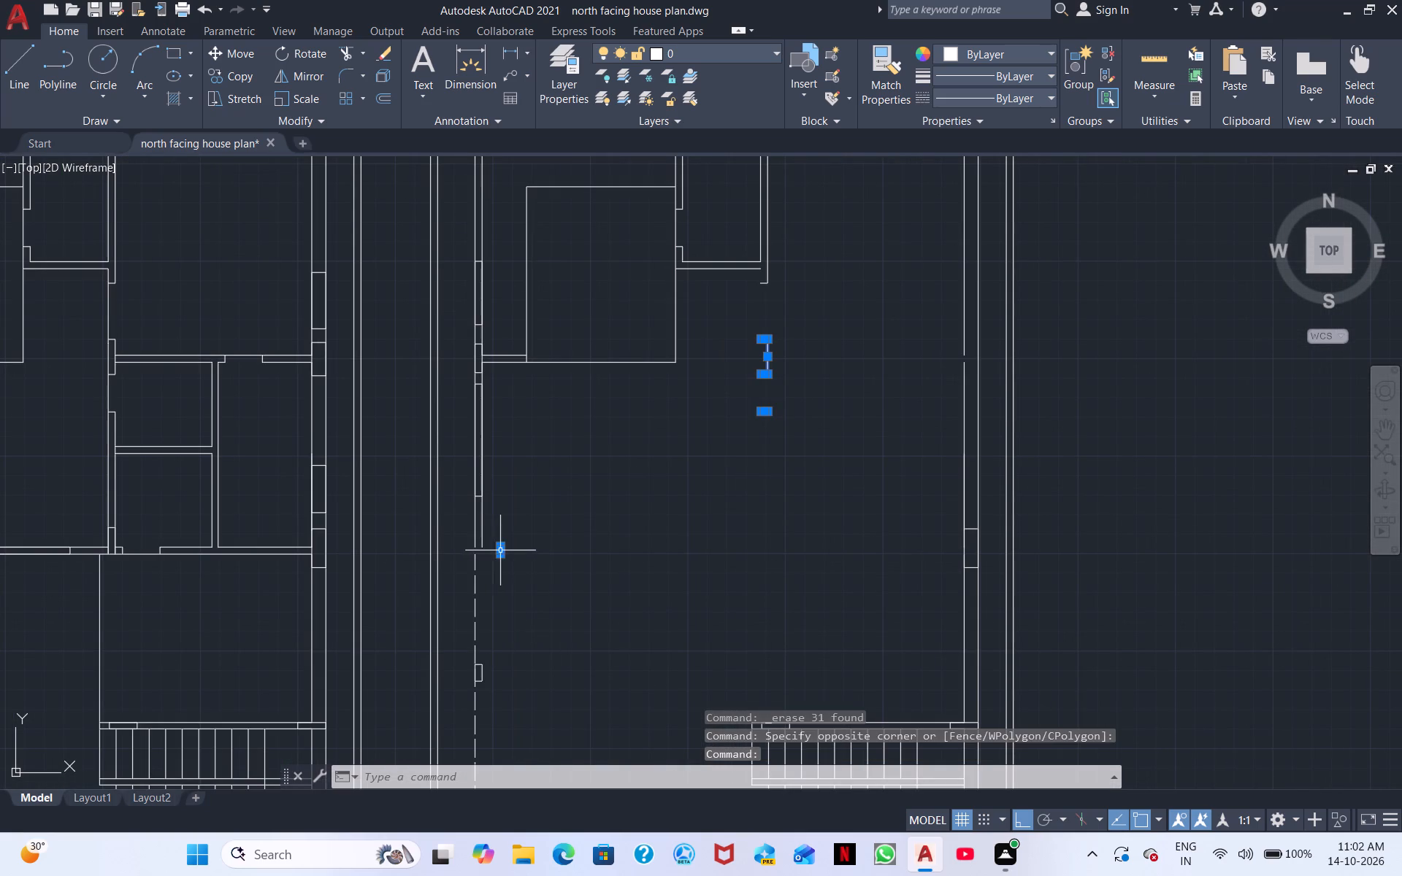
right_click(566, 559)
click(642, 261)
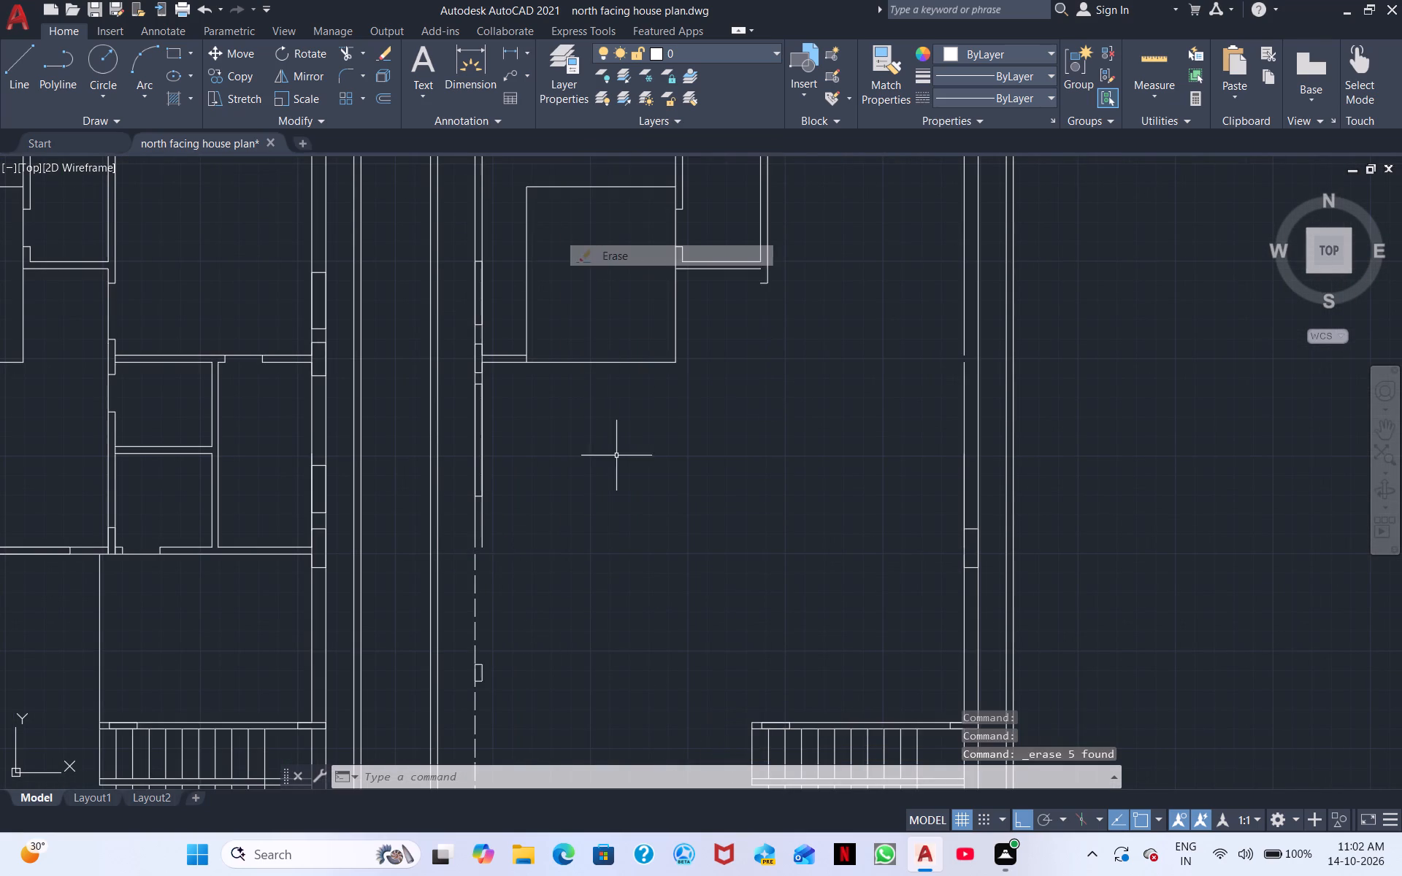
Erase the small rectangle on the dashed western line in the southern part of the copied plan.
scroll(630, 576, down, 1)
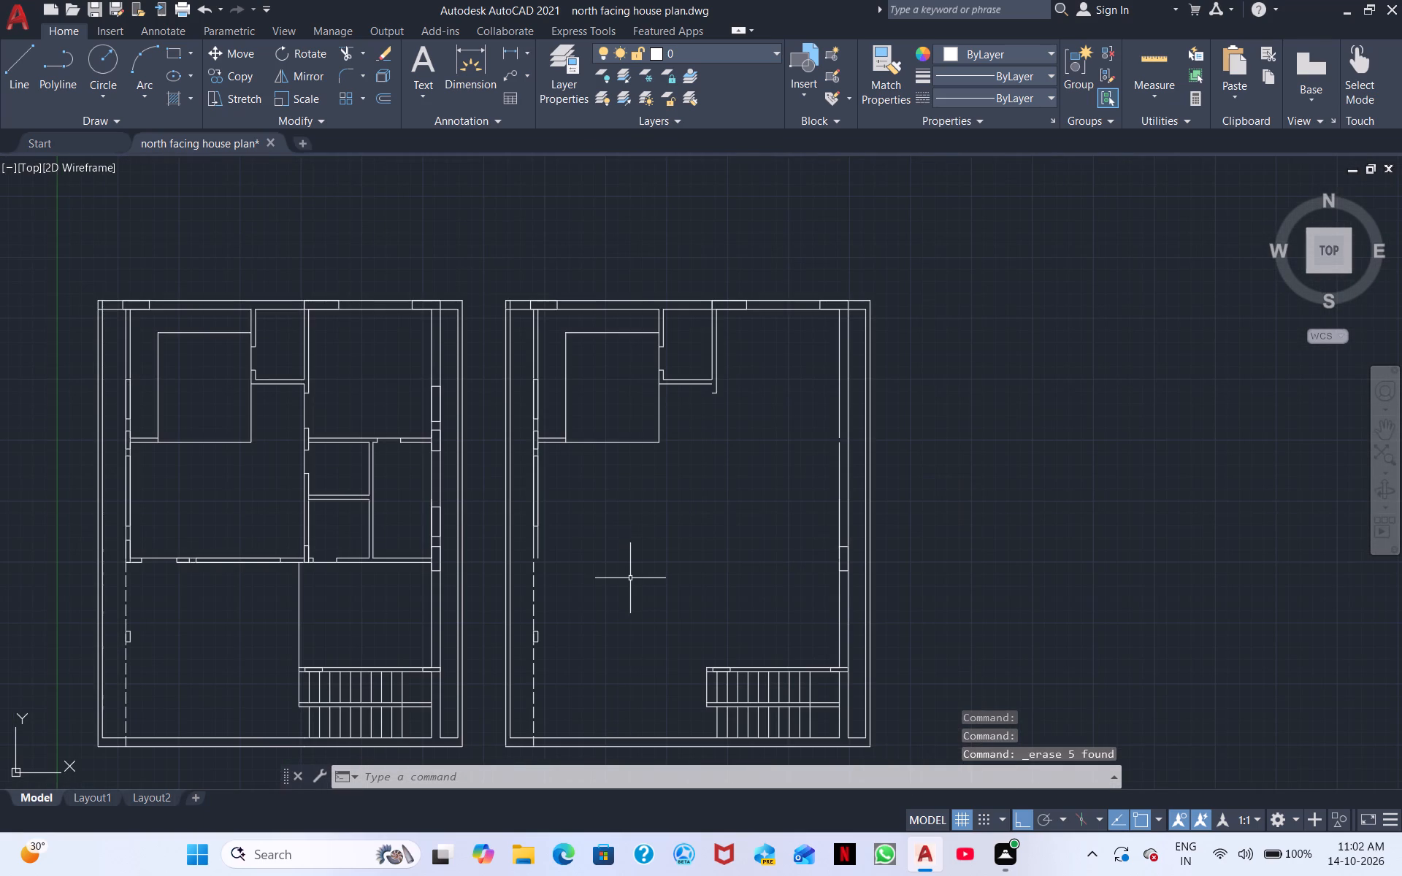
middle_drag(626, 604, 659, 535)
click(594, 615)
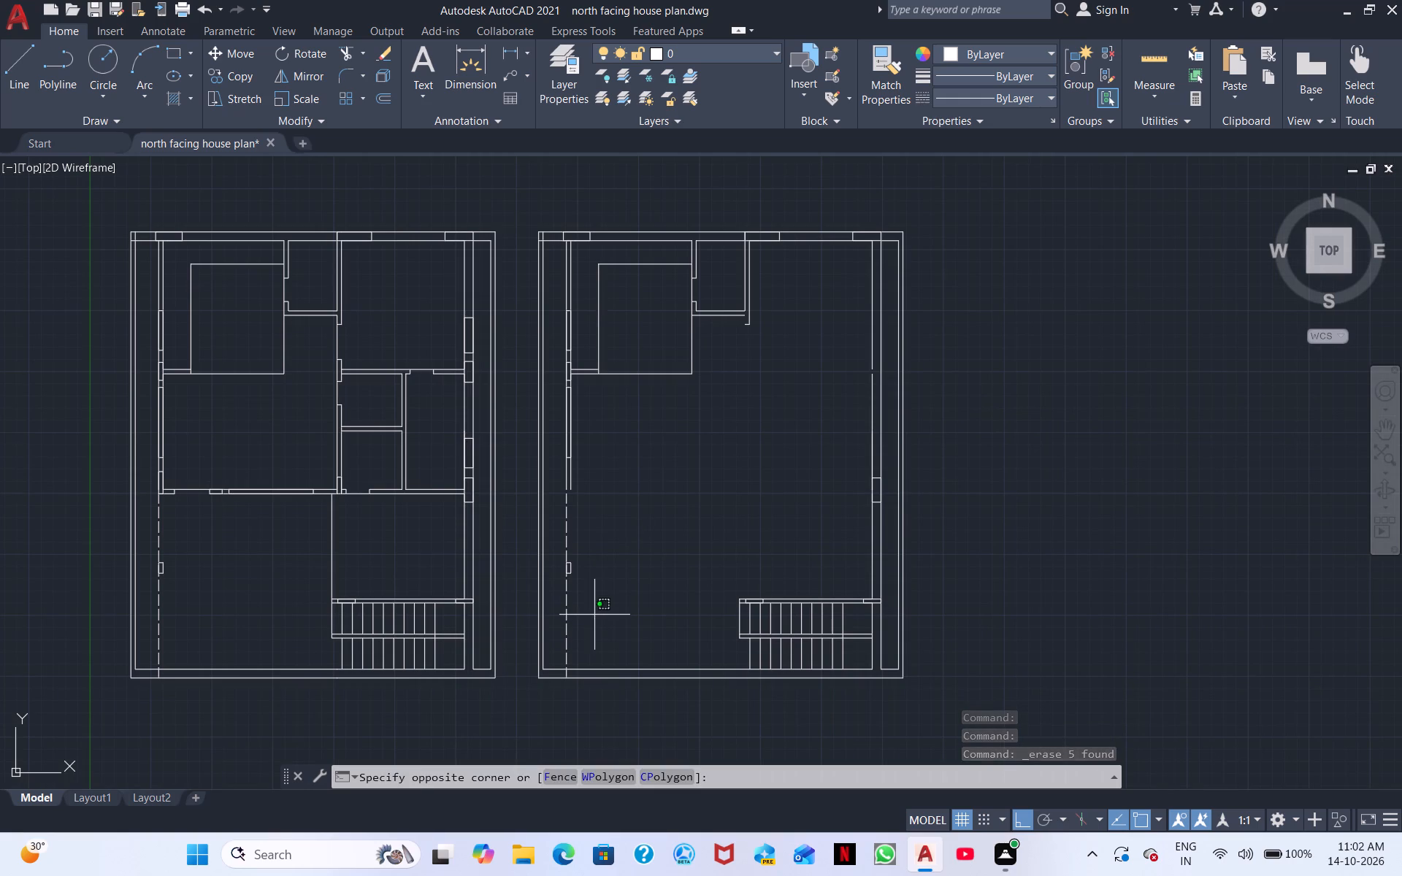
click(569, 560)
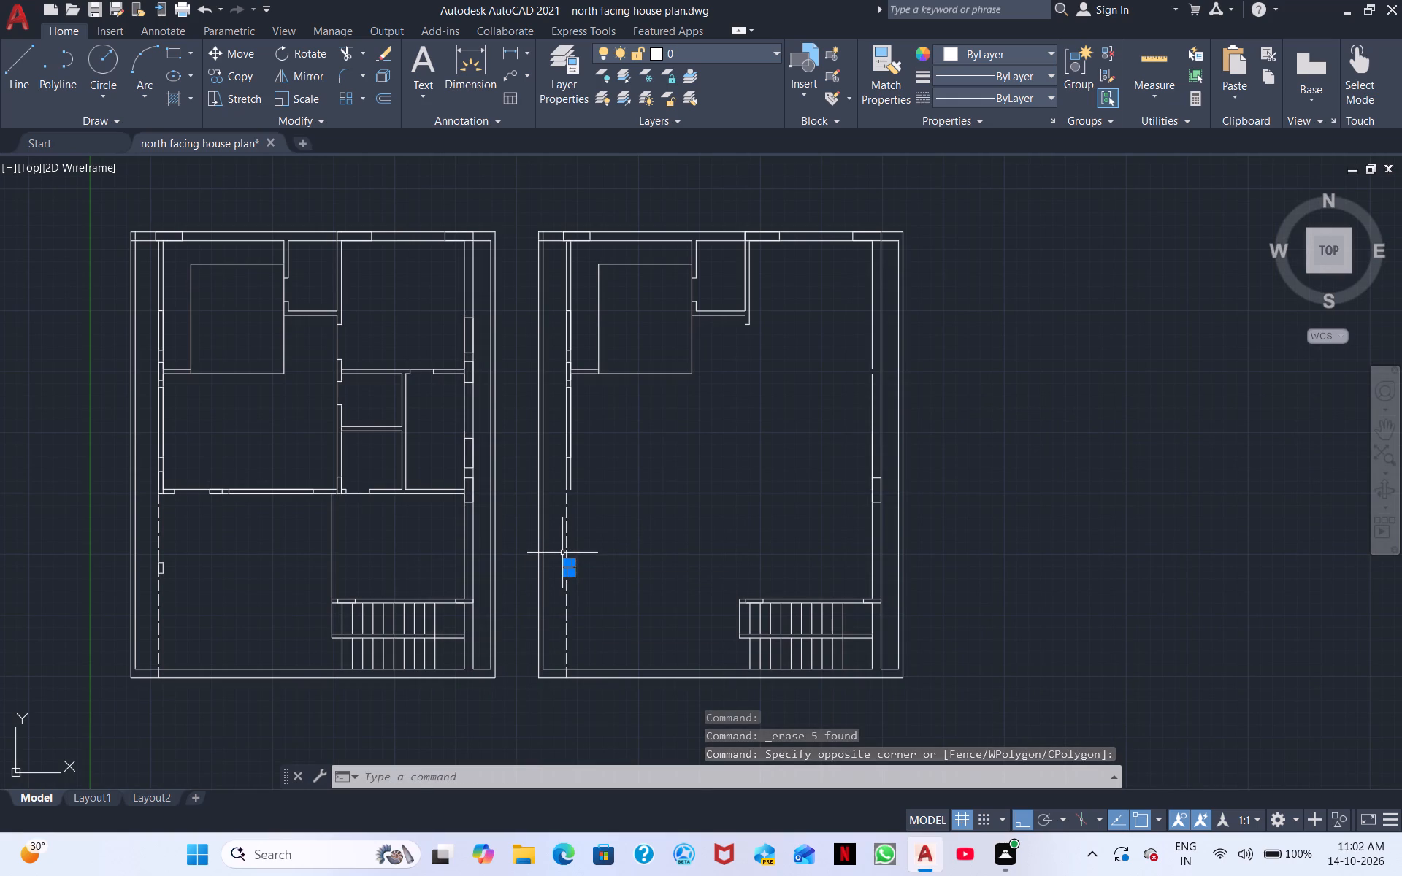
click(562, 553)
right_click(616, 543)
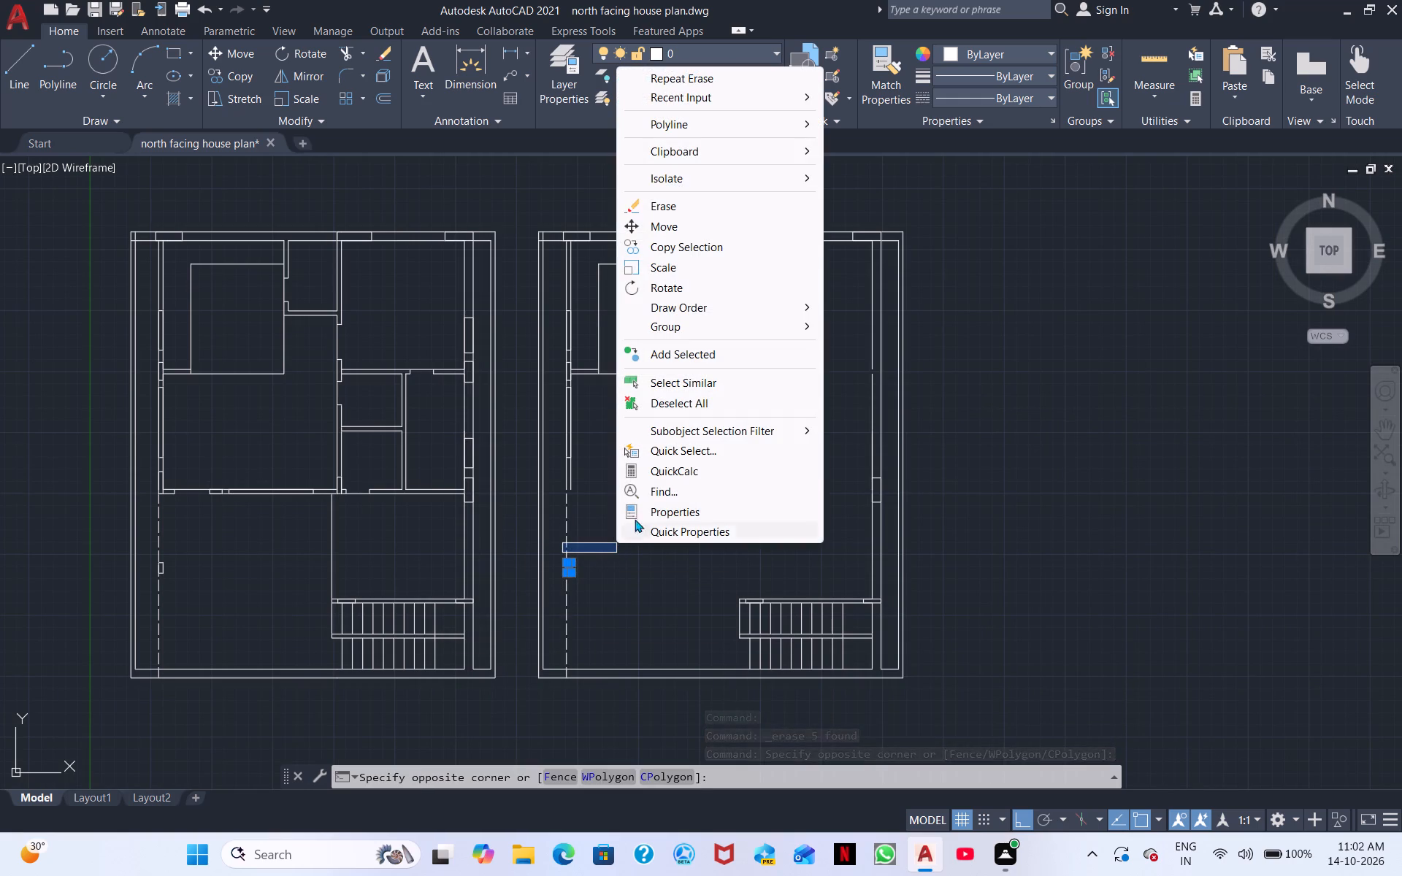
click(678, 211)
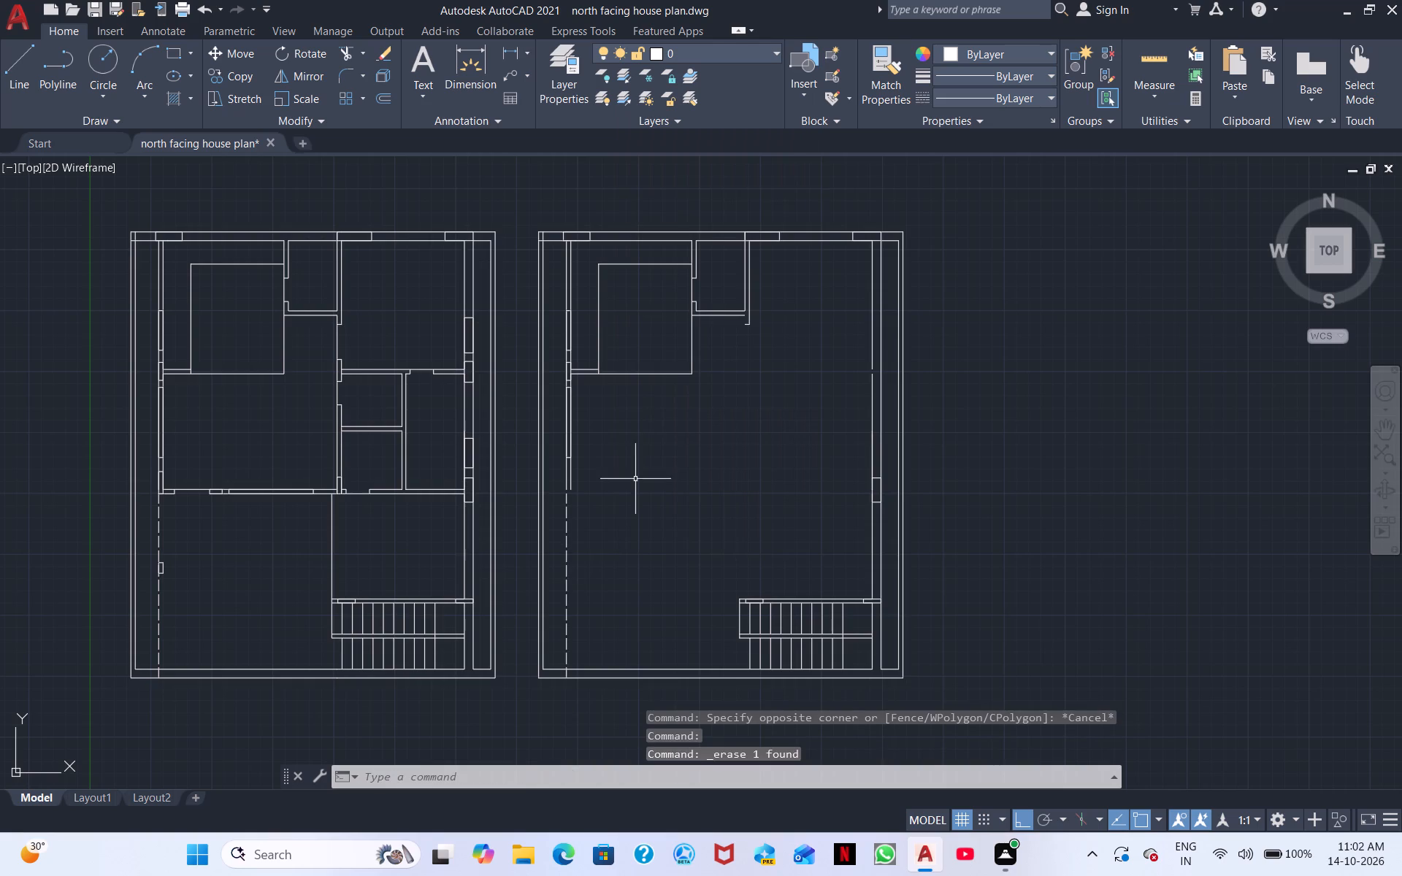
Erase the three window and opening rectangles along the copied plan's inner west wall.
scroll(624, 526, down, 1)
scroll(624, 528, up, 2)
middle_drag(561, 596, 607, 726)
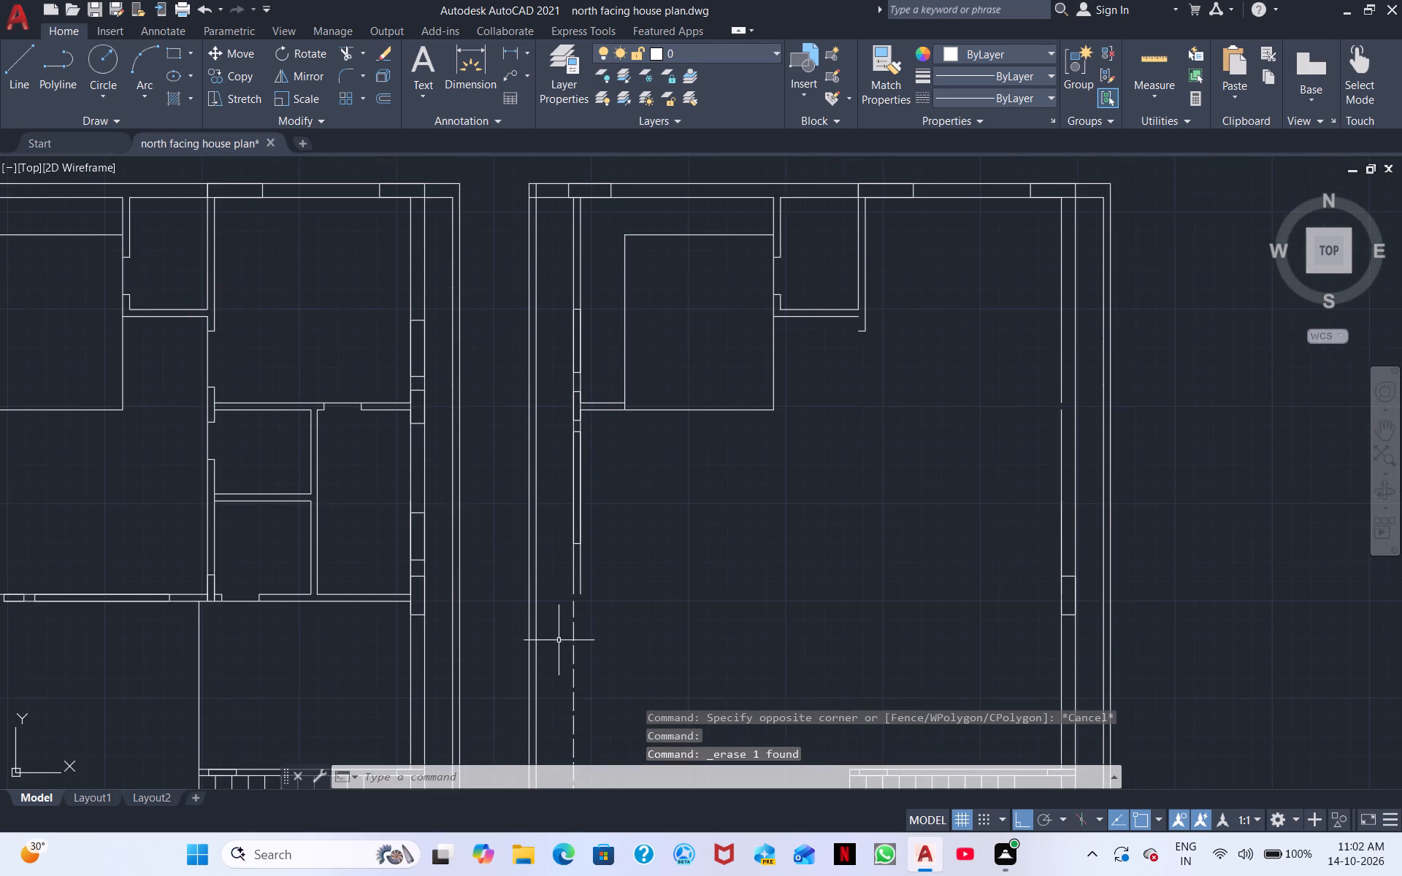
scroll(552, 629, up, 2)
click(618, 410)
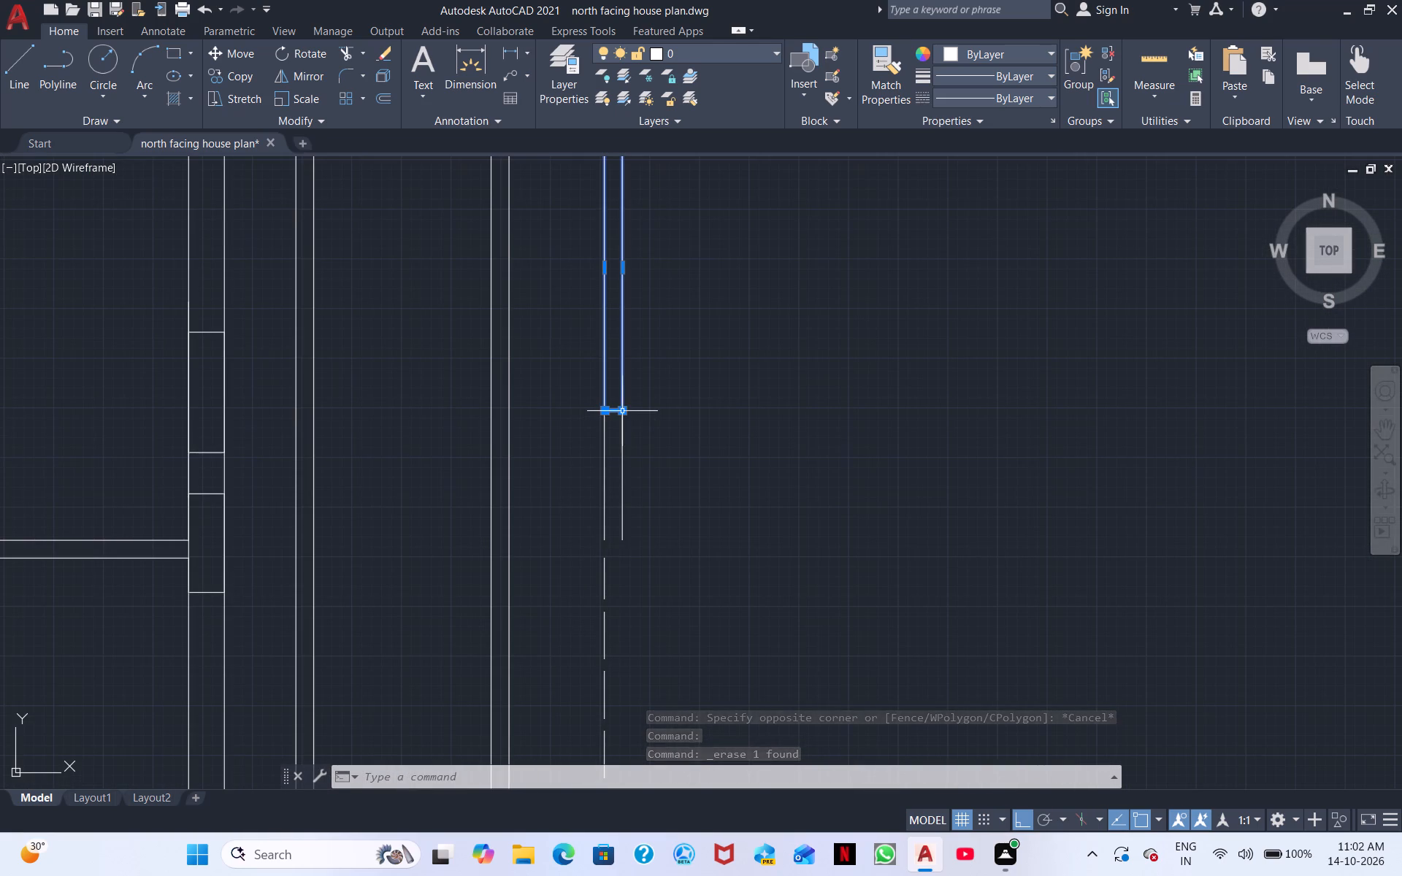
middle_drag(765, 733, 743, 875)
middle_drag(699, 507, 702, 702)
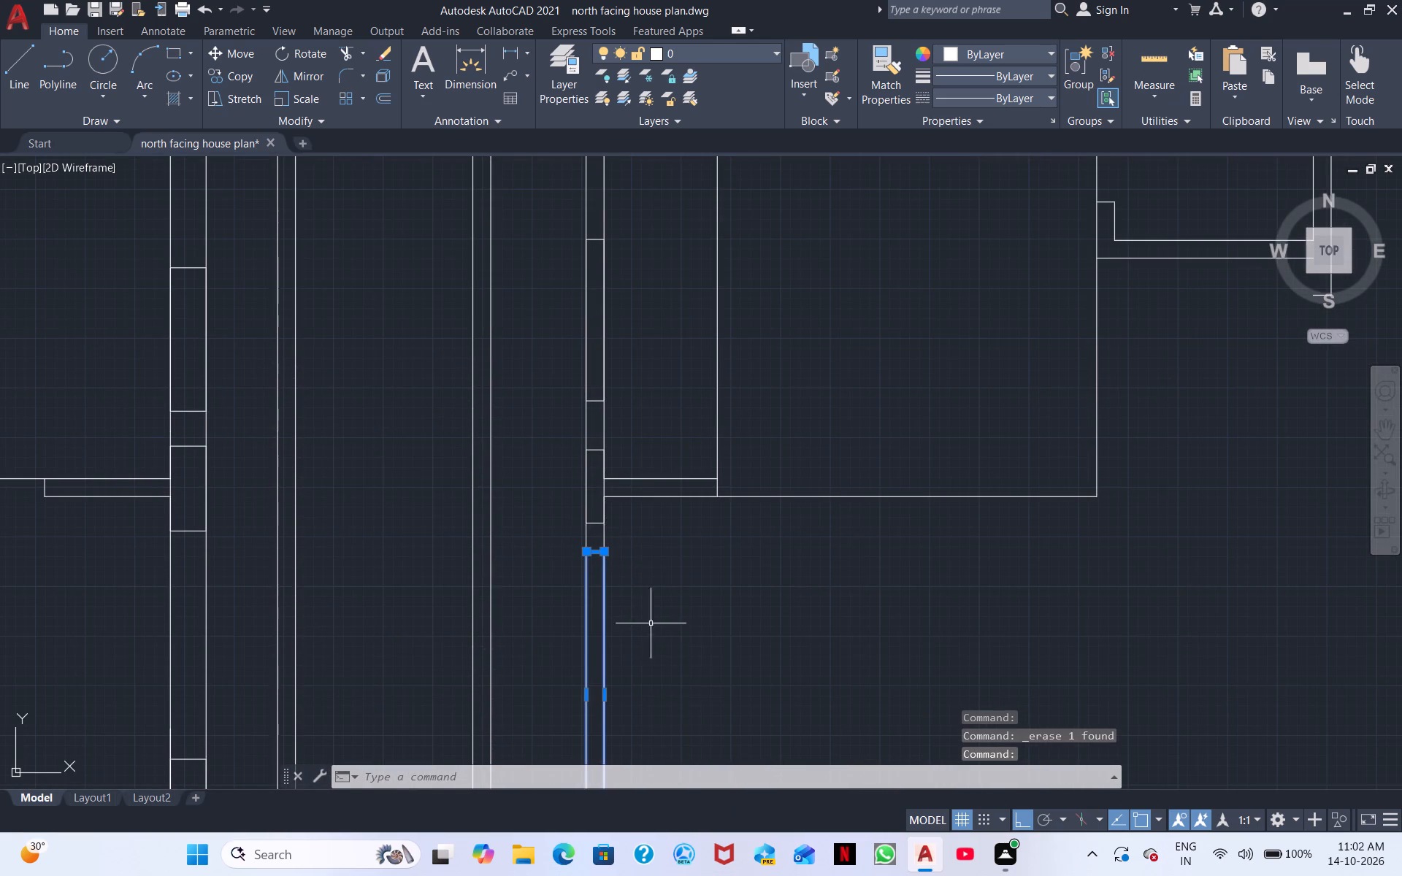
click(595, 522)
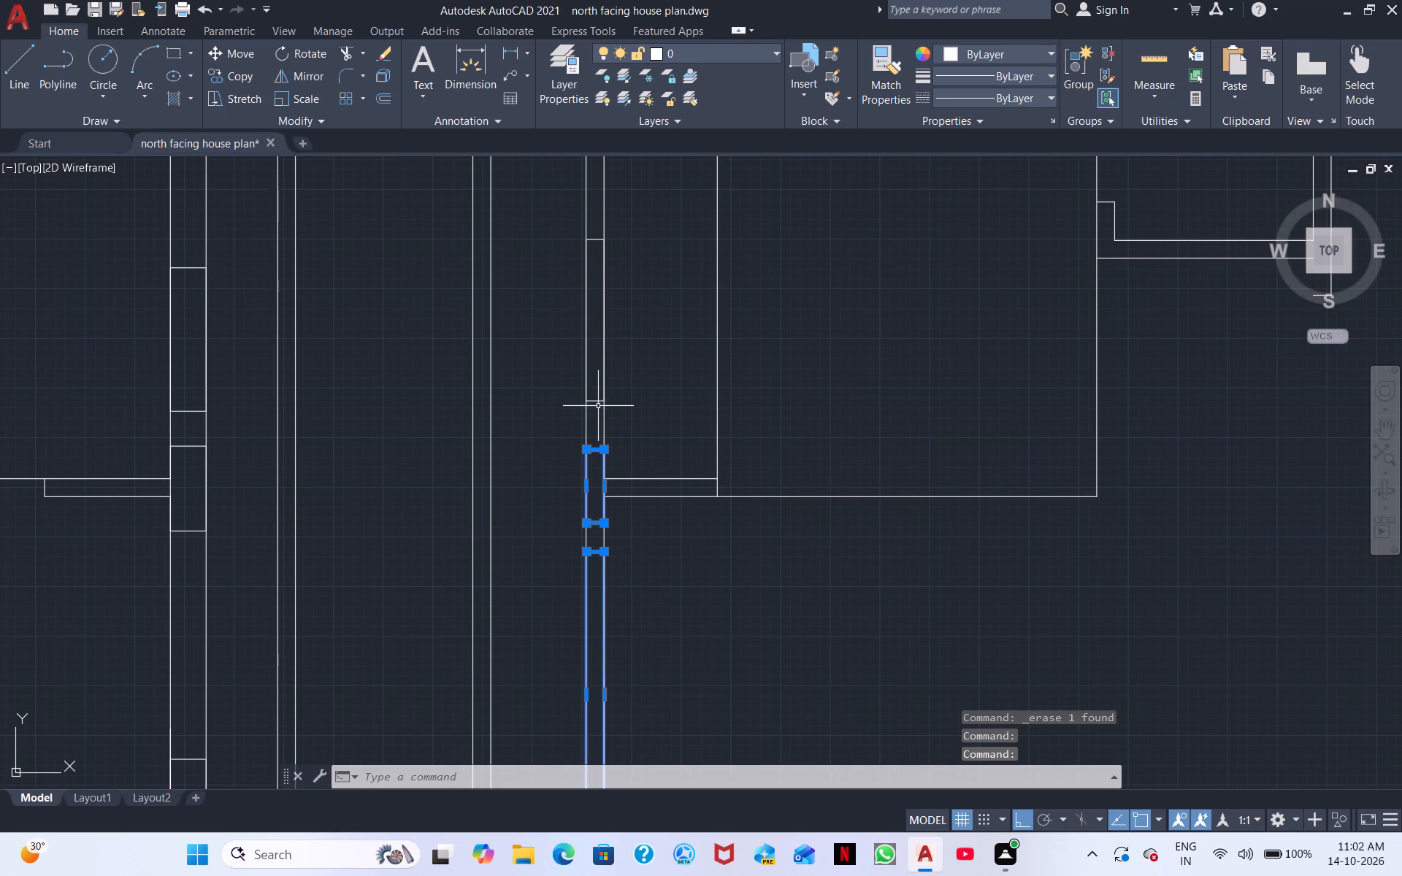
click(602, 401)
scroll(679, 582, down, 2)
right_click(746, 622)
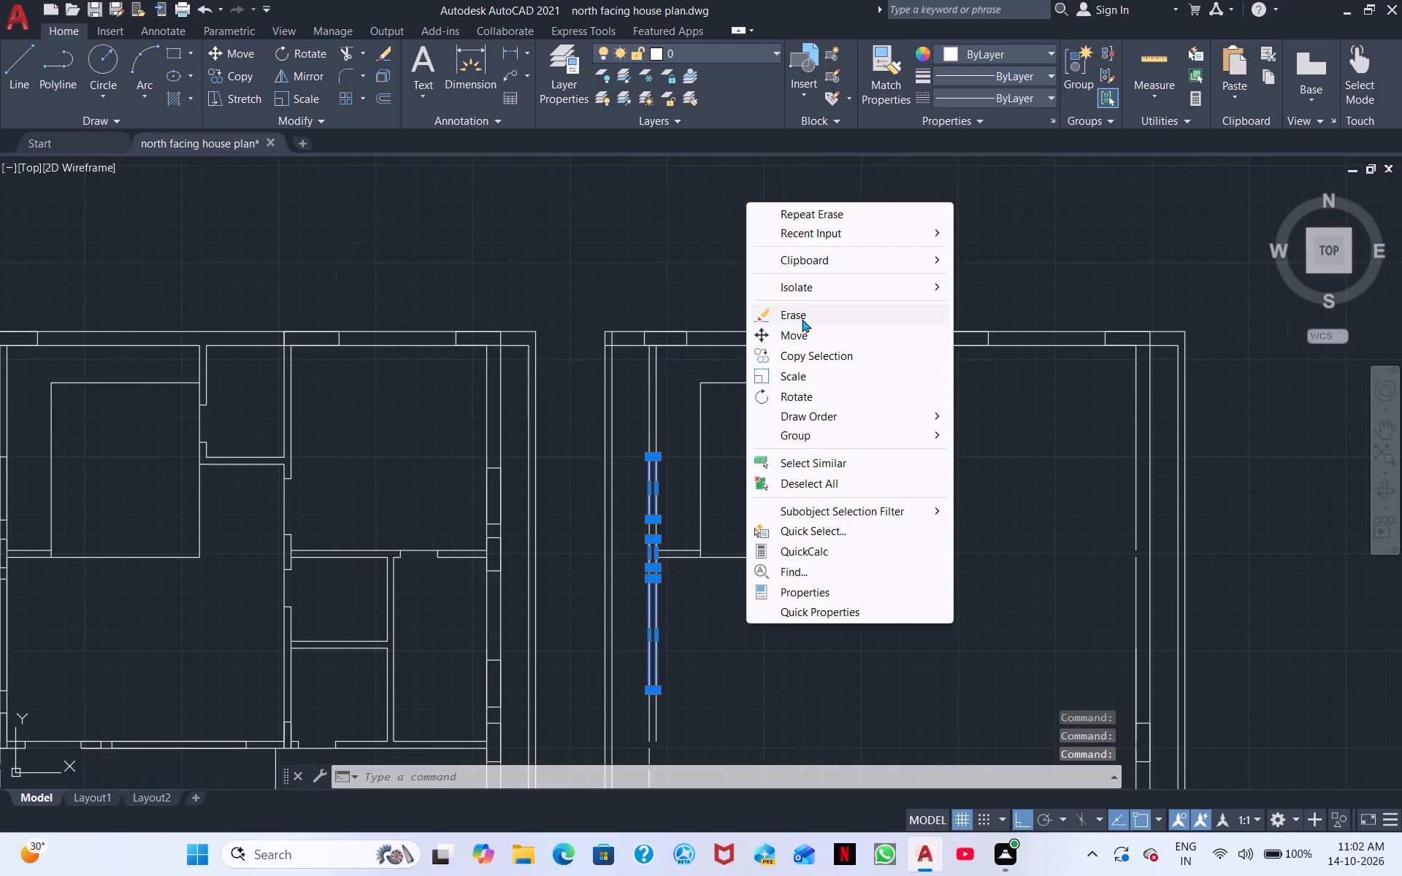
click(802, 319)
Erase the copied northwest room's south wall lines, its inner western north-south line and the east line below the small northern room.
scroll(803, 609, down, 2)
scroll(799, 620, up, 2)
click(765, 586)
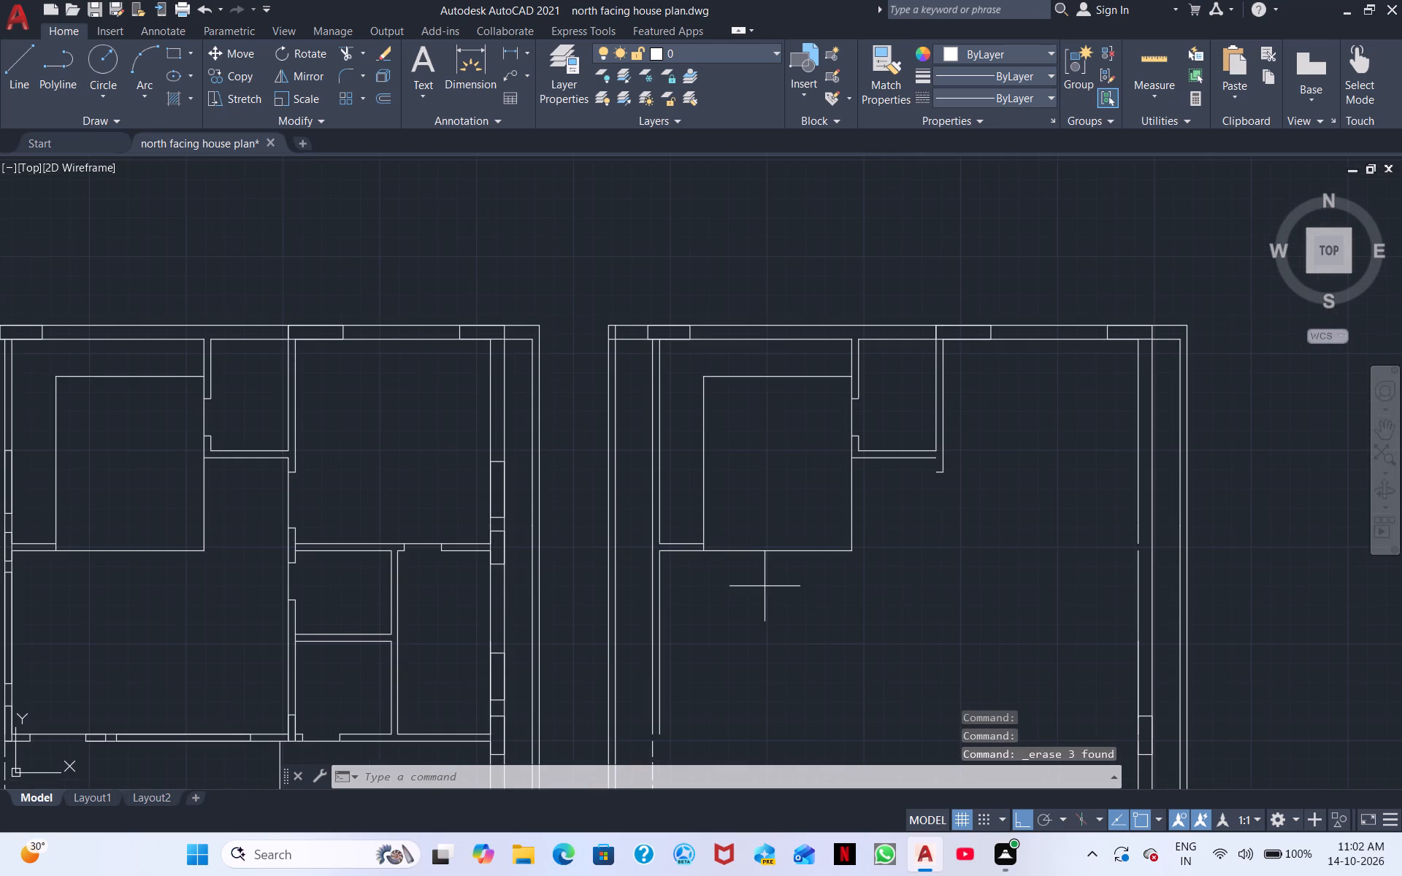
click(673, 500)
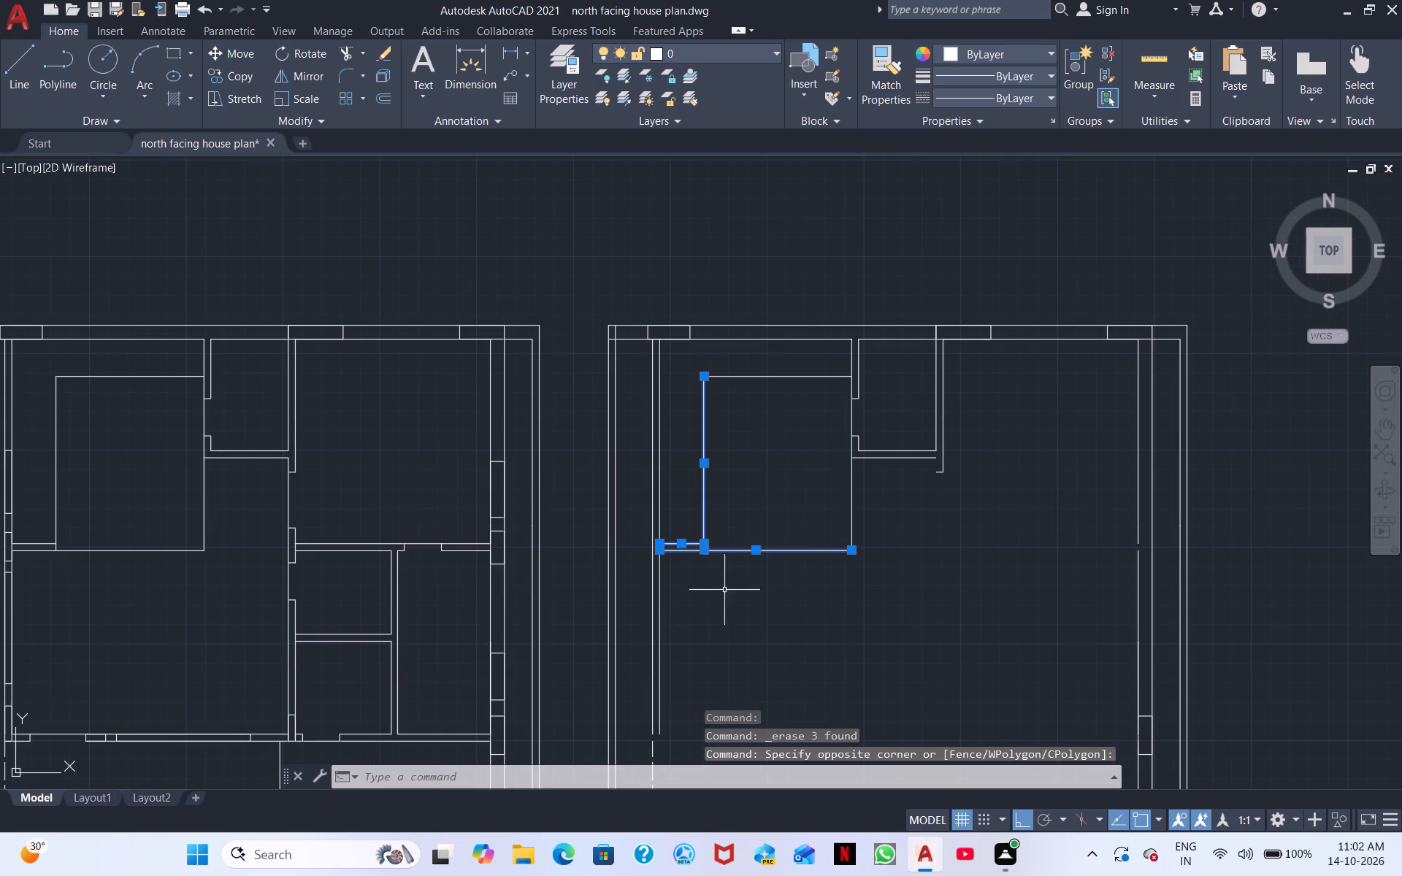
click(850, 488)
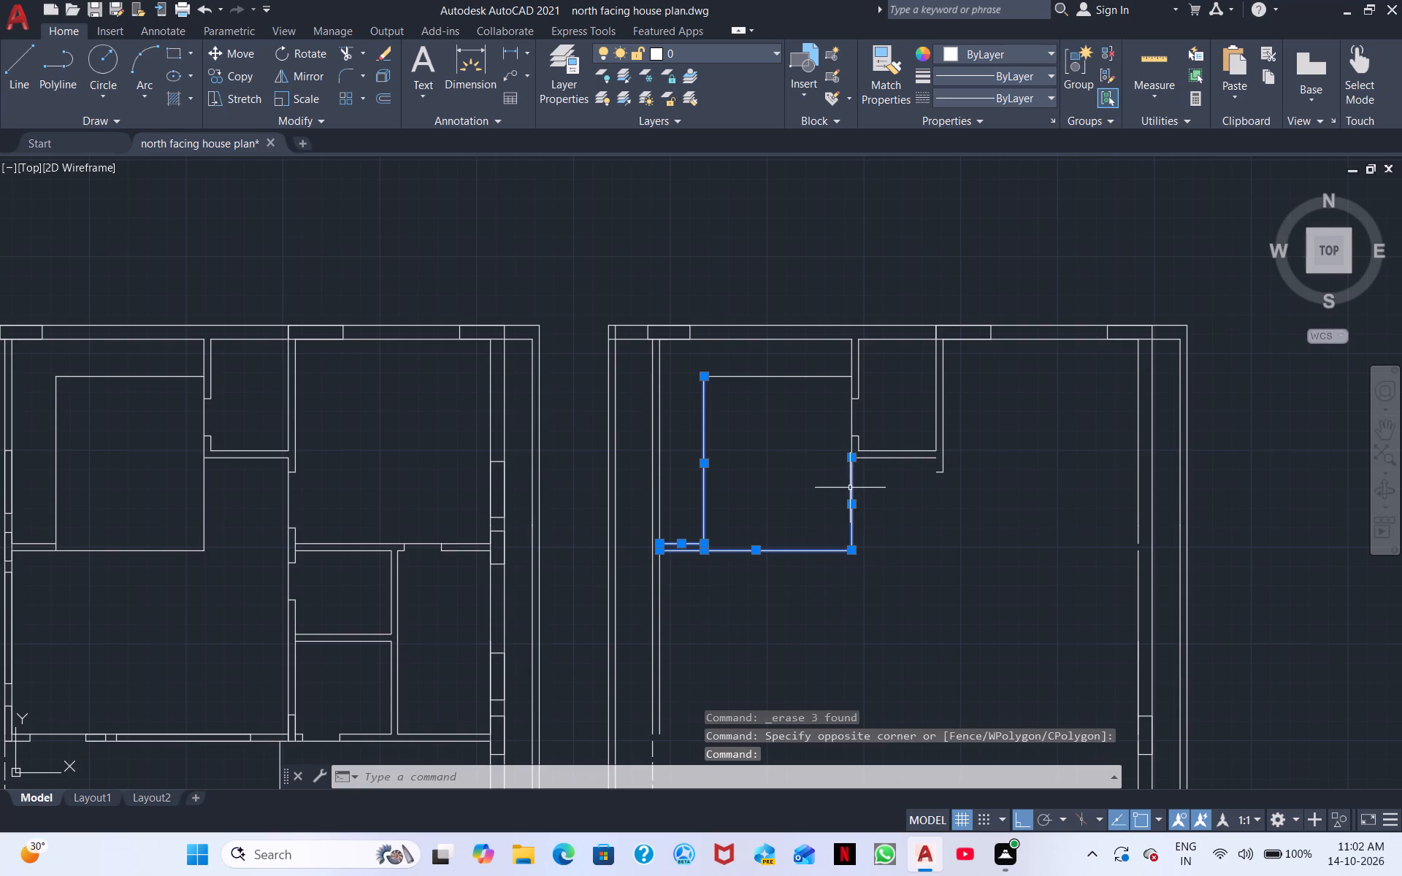
right_click(906, 583)
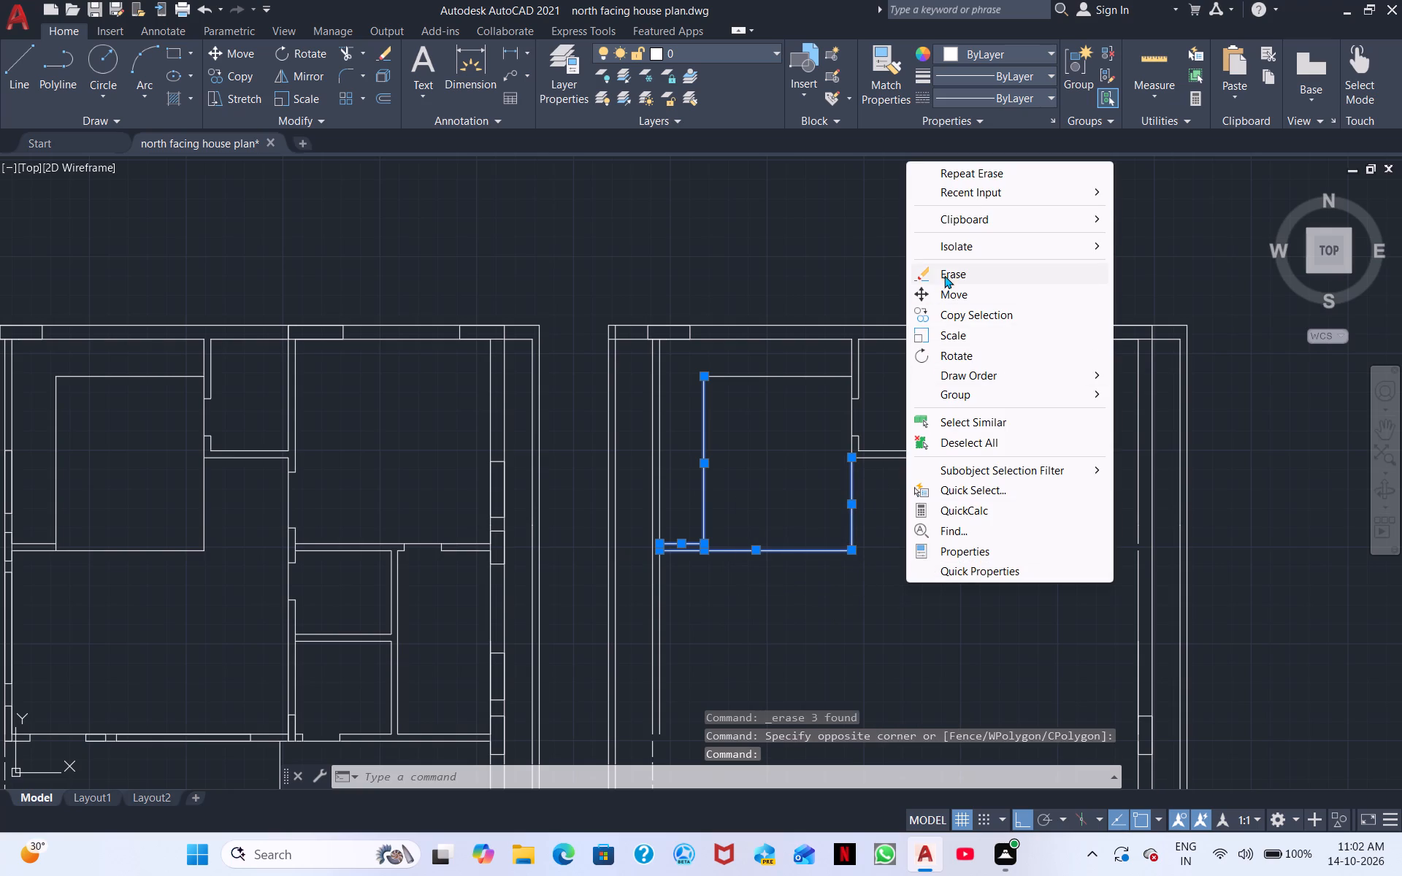
click(947, 274)
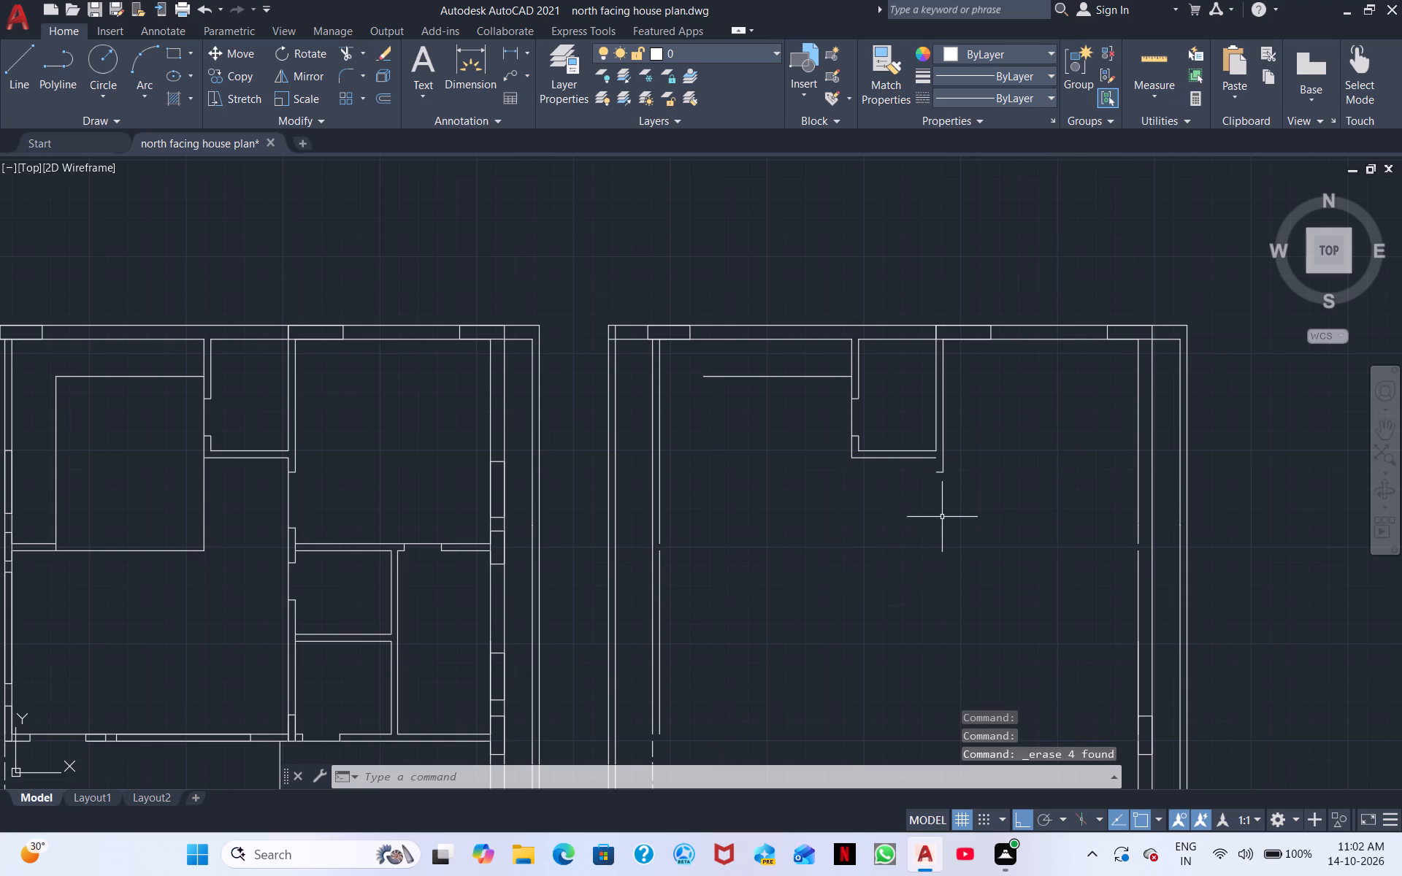
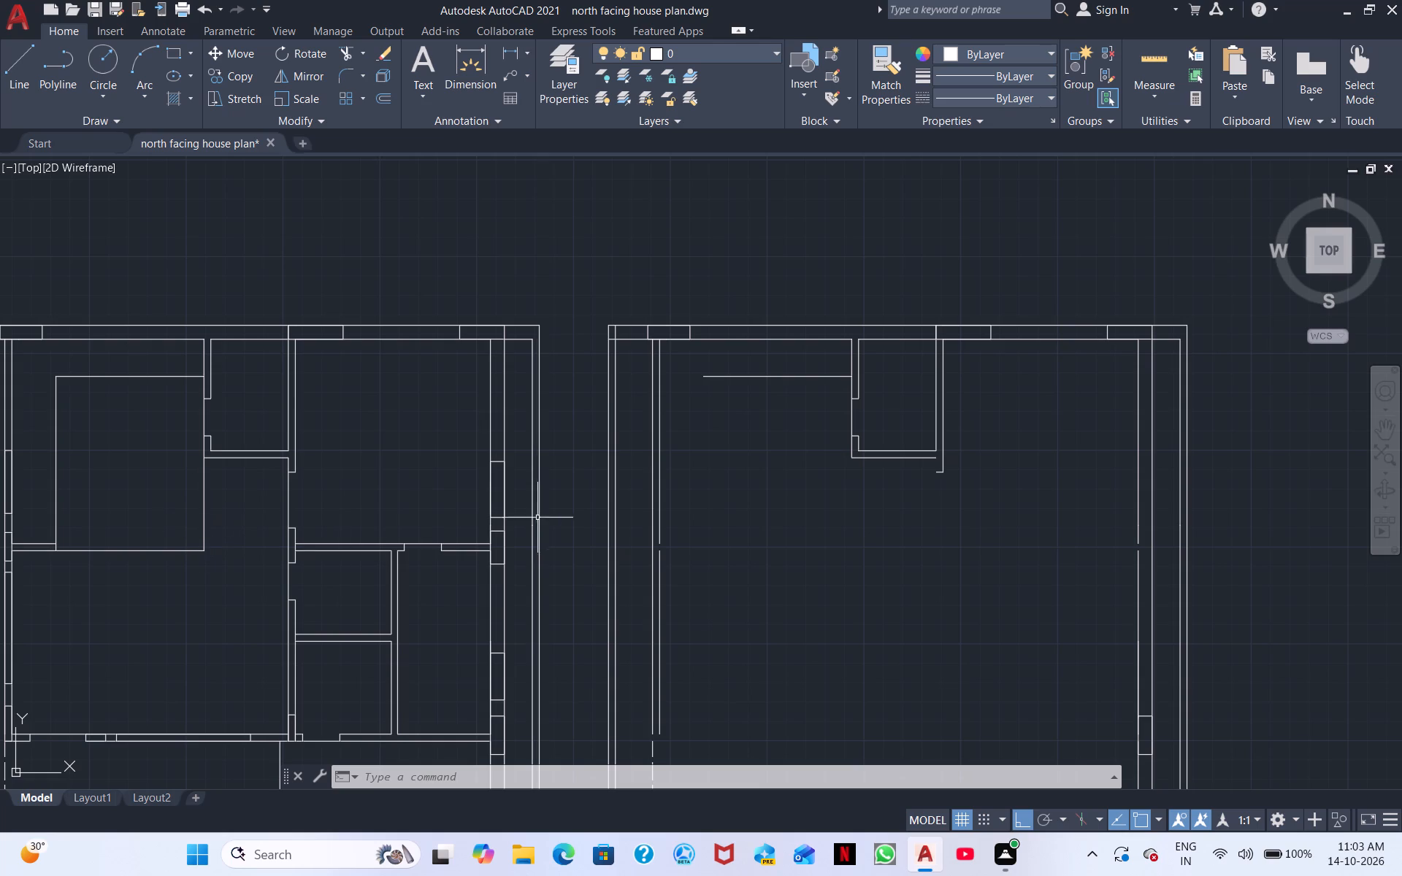
Erase the short closing line at the south tip of the wall between the copied small northern room and northeast room.
click(939, 472)
right_click(958, 466)
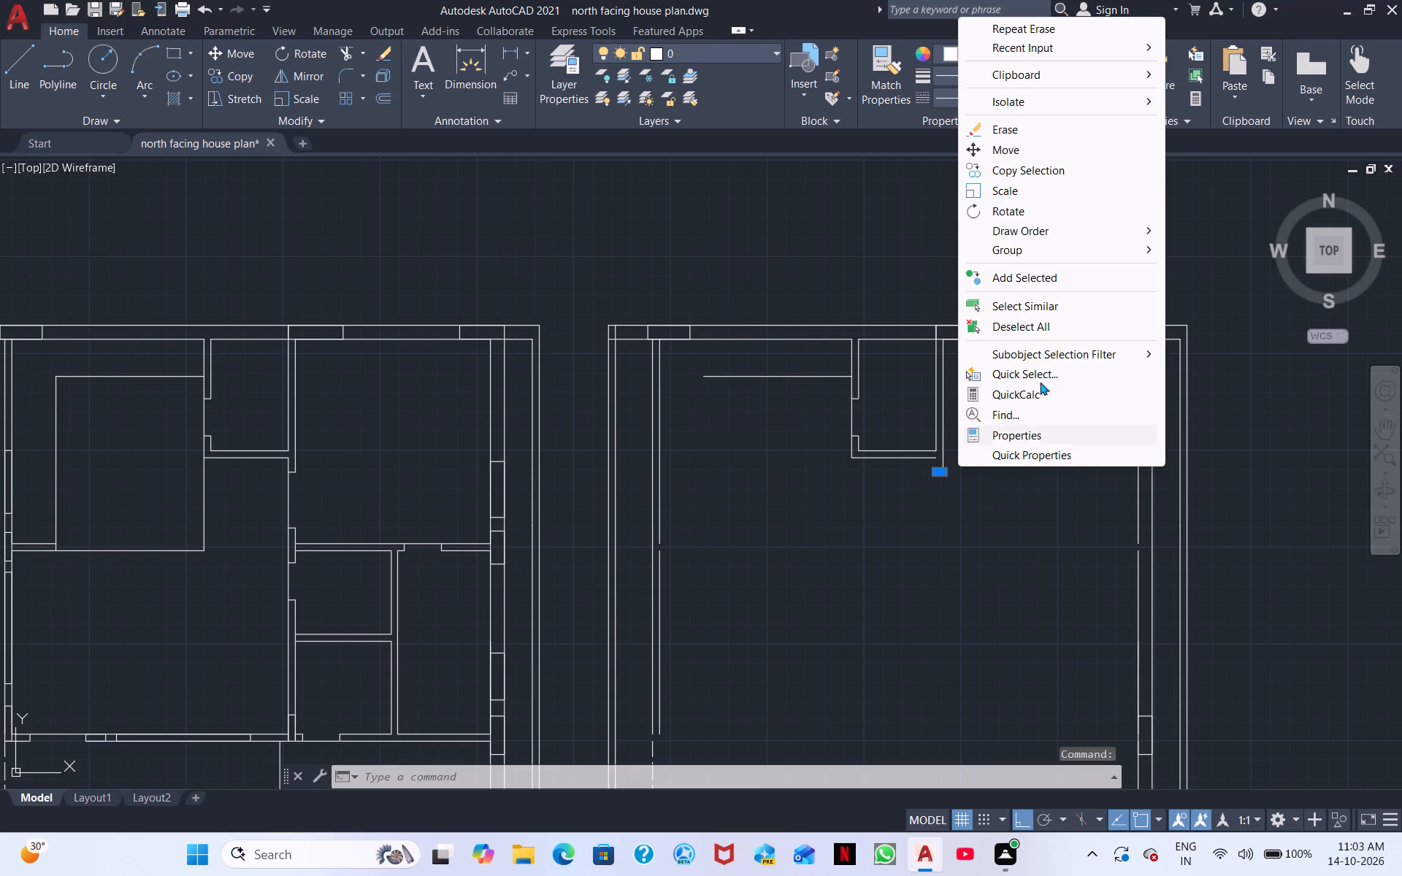
click(1030, 130)
Trim the copied north wall's inner line inside the thicknesses of the northeast room's west and east walls.
scroll(939, 315, up, 4)
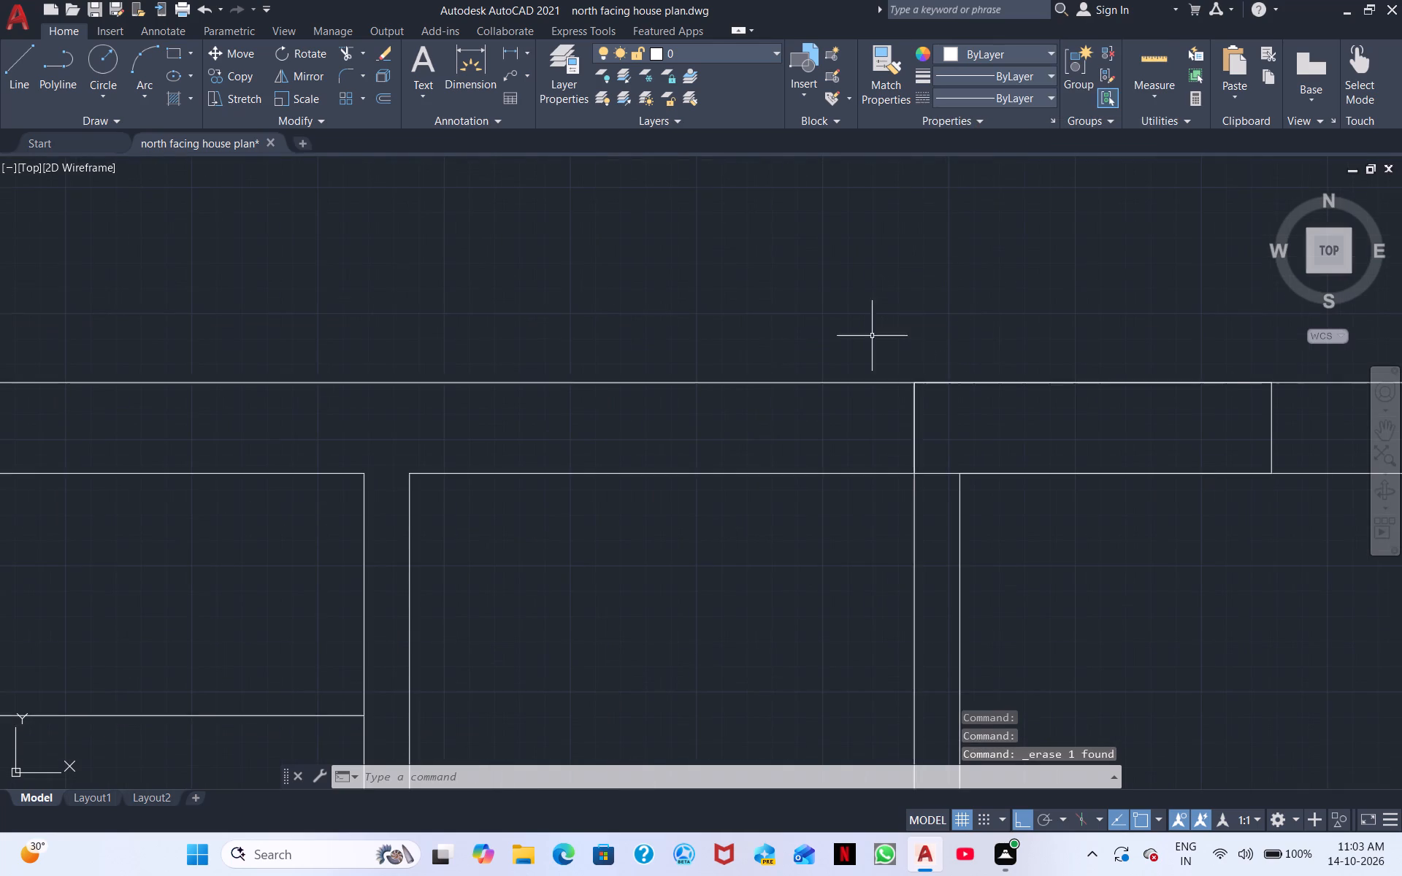
middle_drag(421, 334, 133, 110)
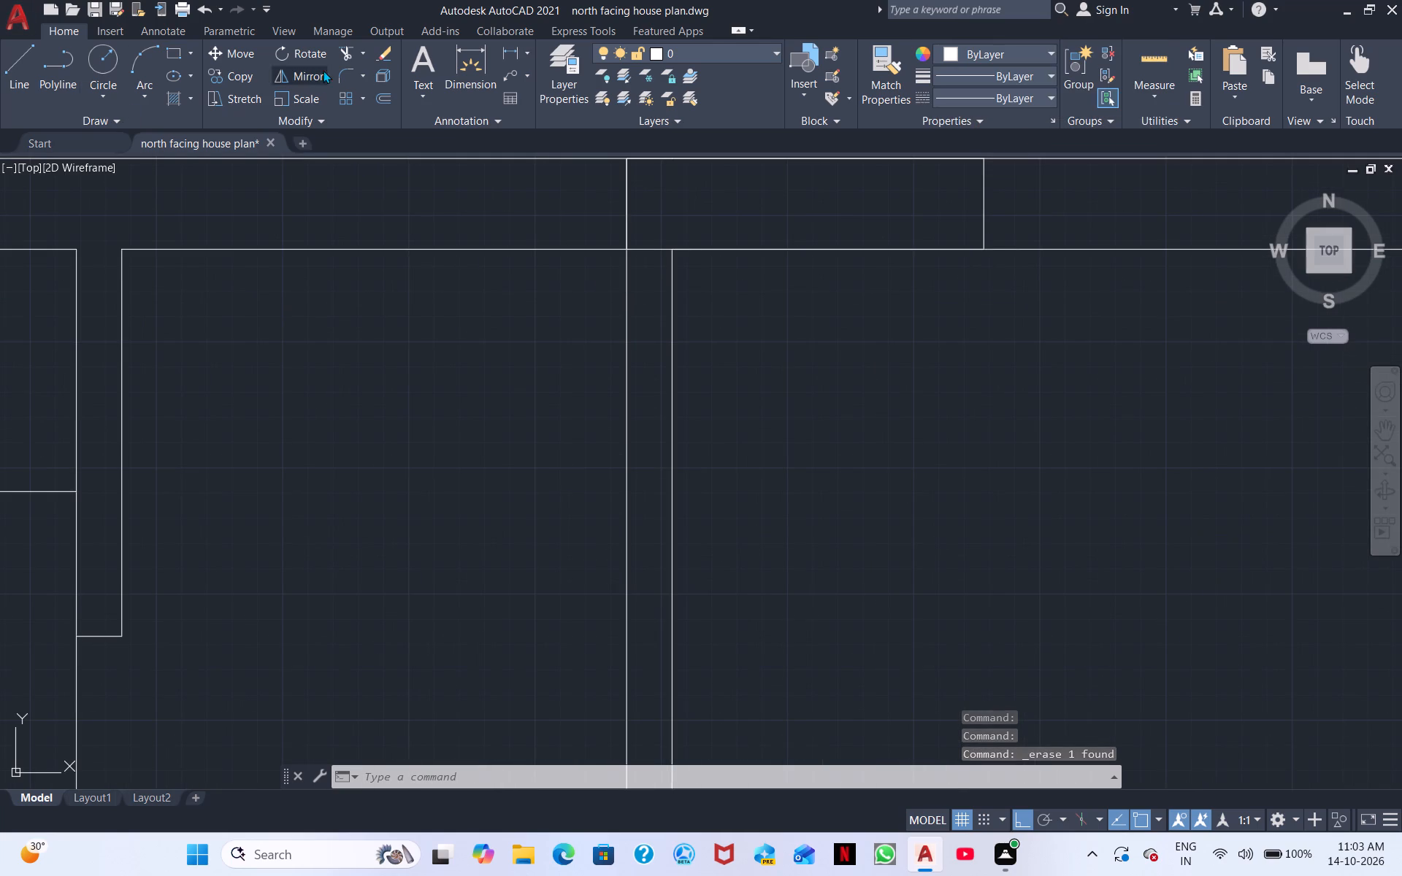
click(345, 55)
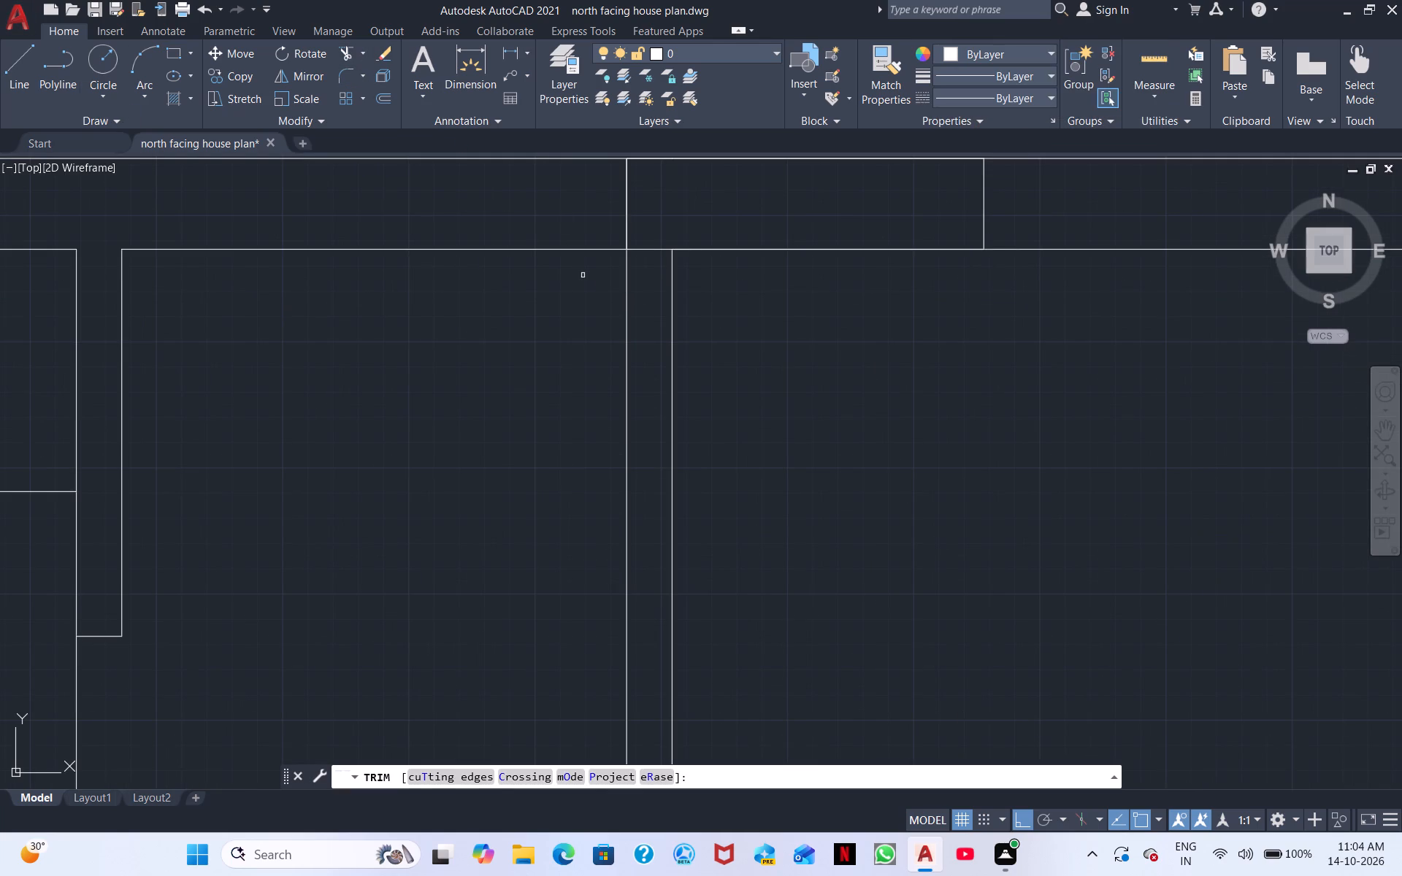
click(648, 251)
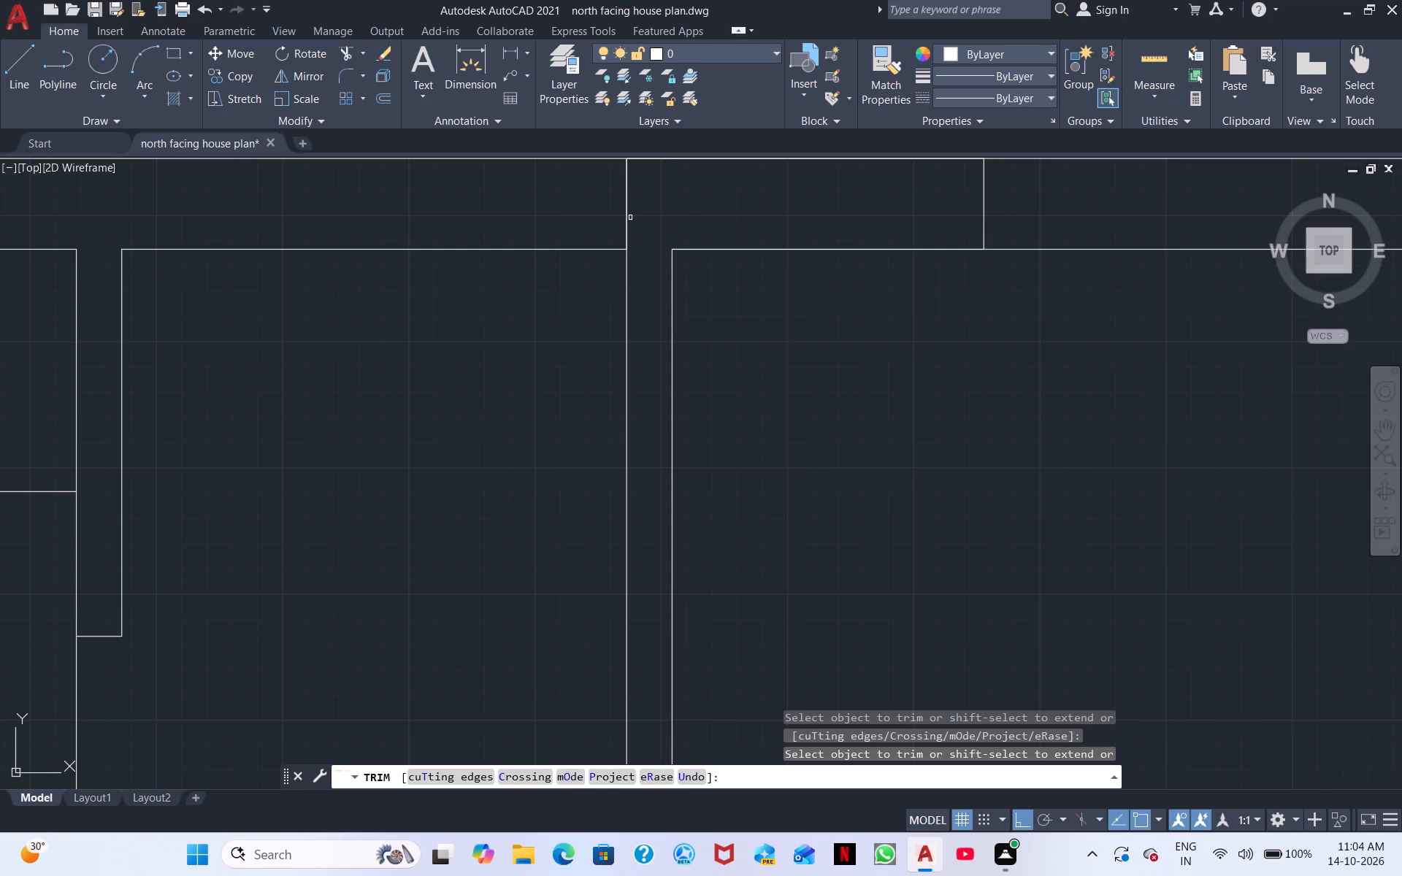
middle_drag(902, 337, 498, 343)
middle_drag(1037, 343, 563, 326)
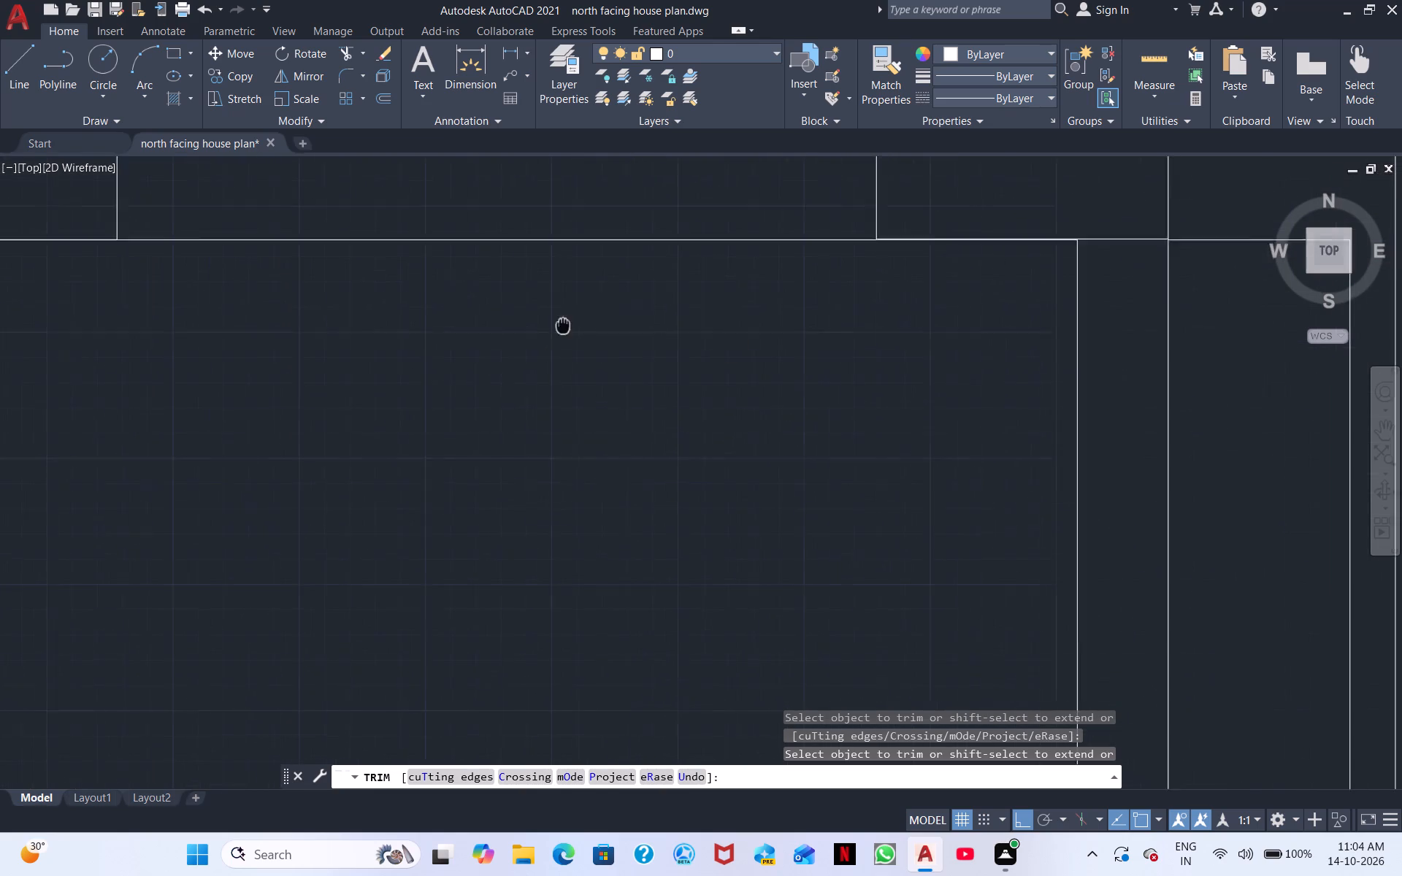
middle_drag(563, 326, 449, 302)
click(992, 215)
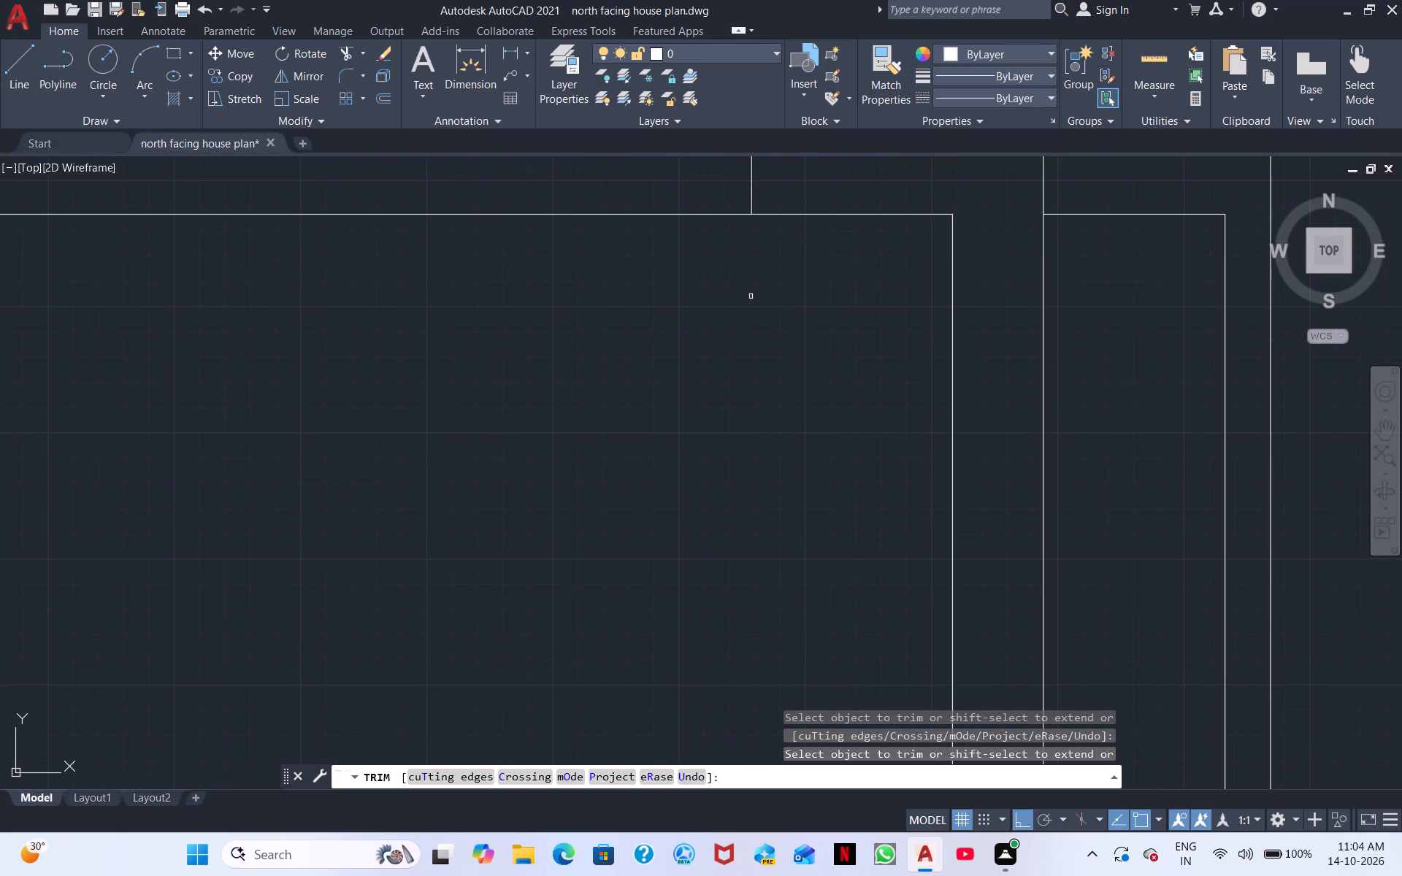
scroll(750, 299, down, 2)
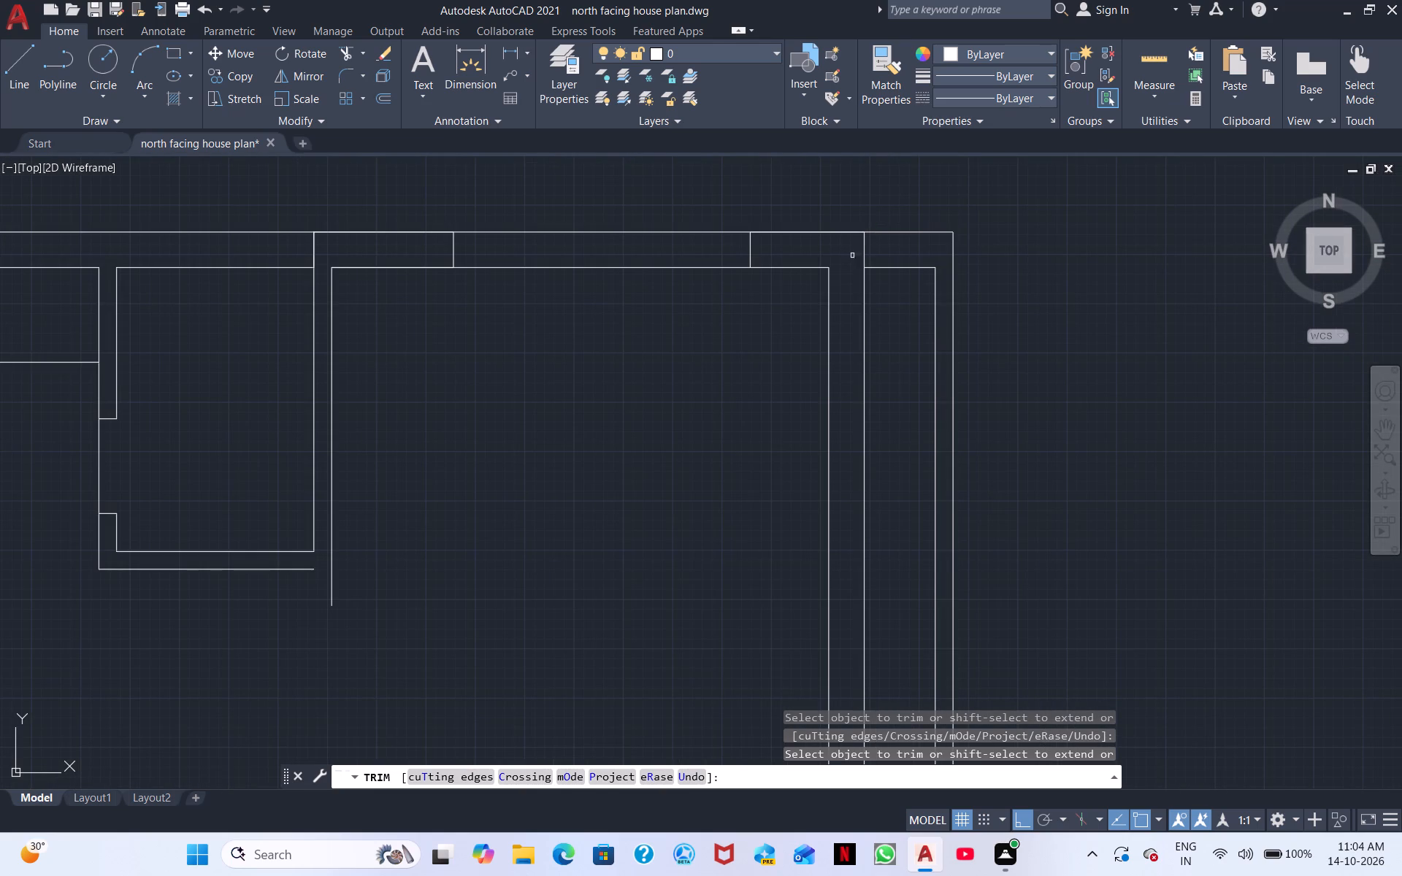
middle_drag(621, 320, 859, 319)
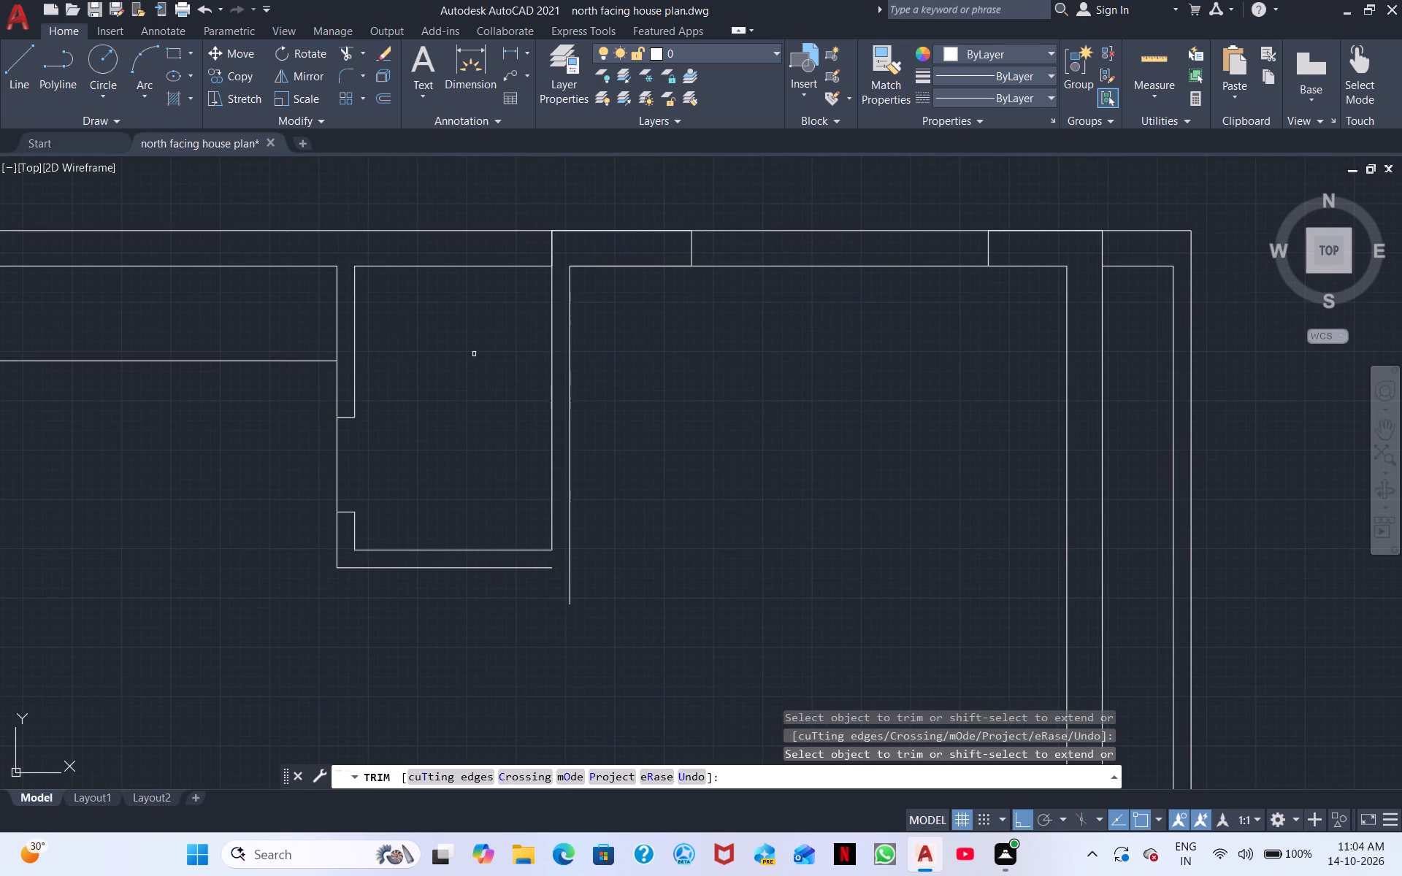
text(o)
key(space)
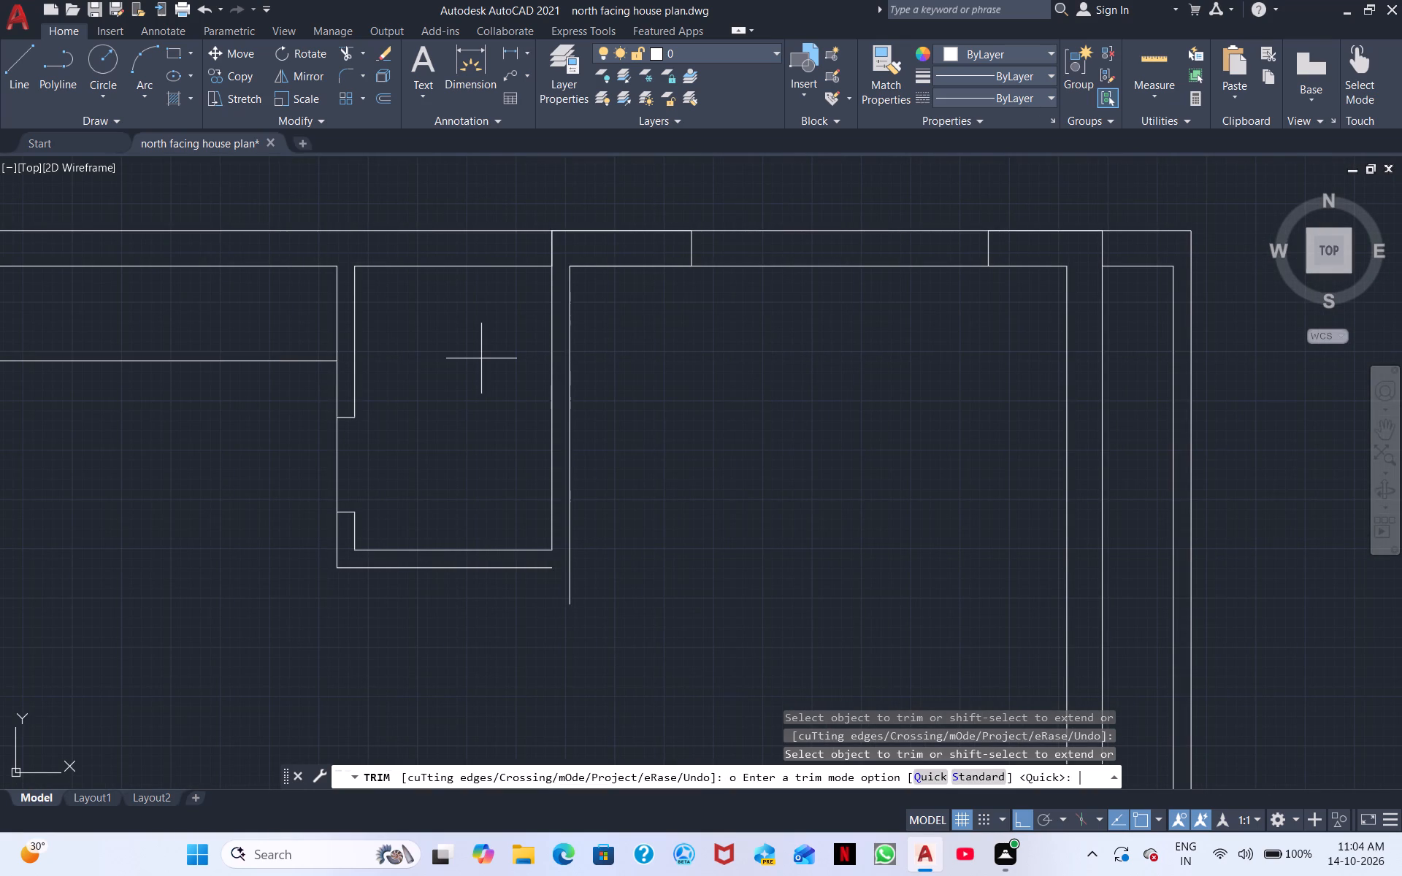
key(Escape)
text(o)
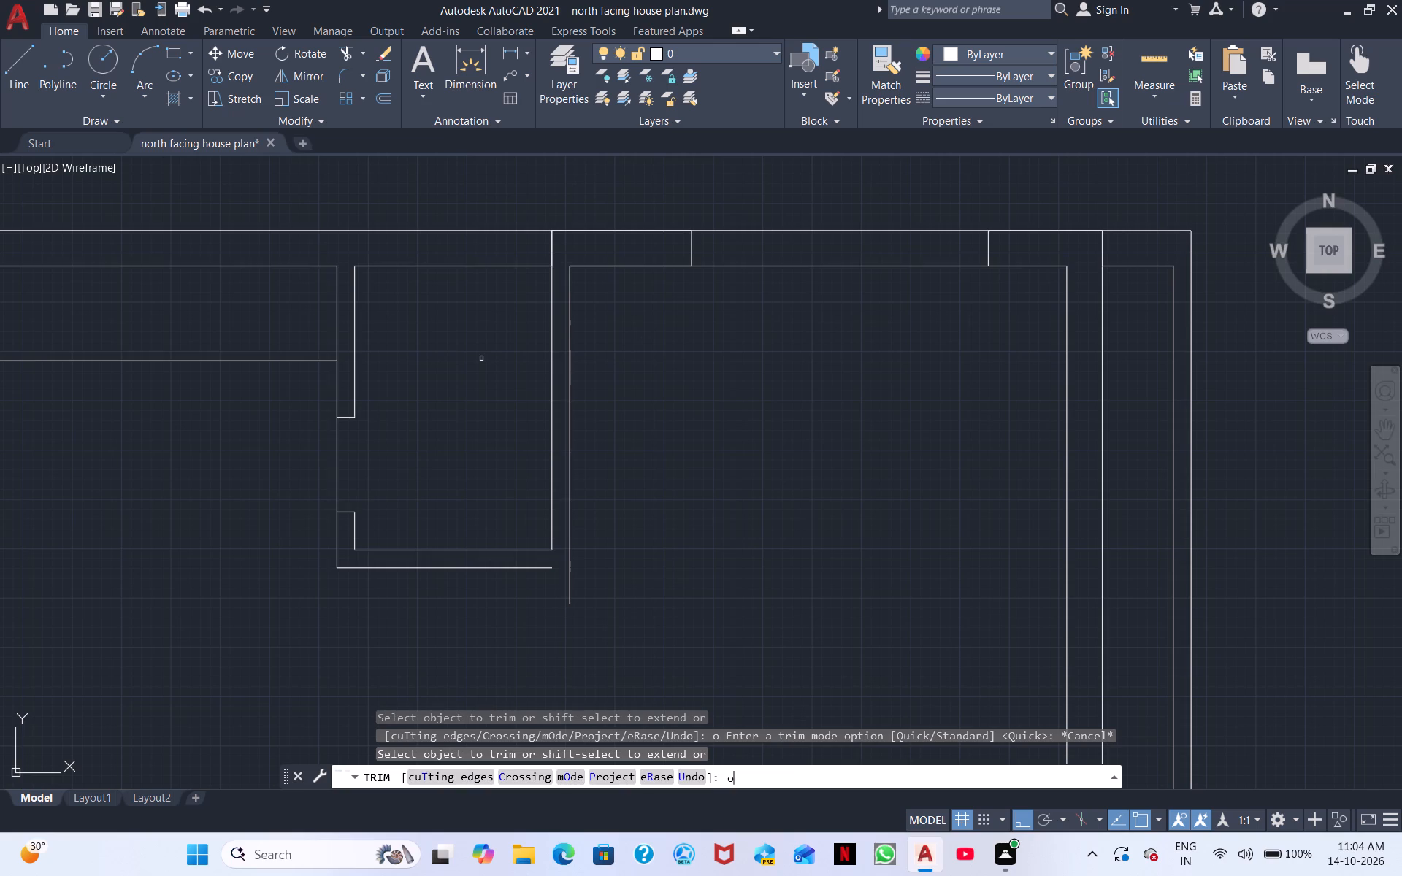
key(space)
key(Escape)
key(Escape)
Offset the inner line of the copied northeast room's north wall 11' to the south.
text(o)
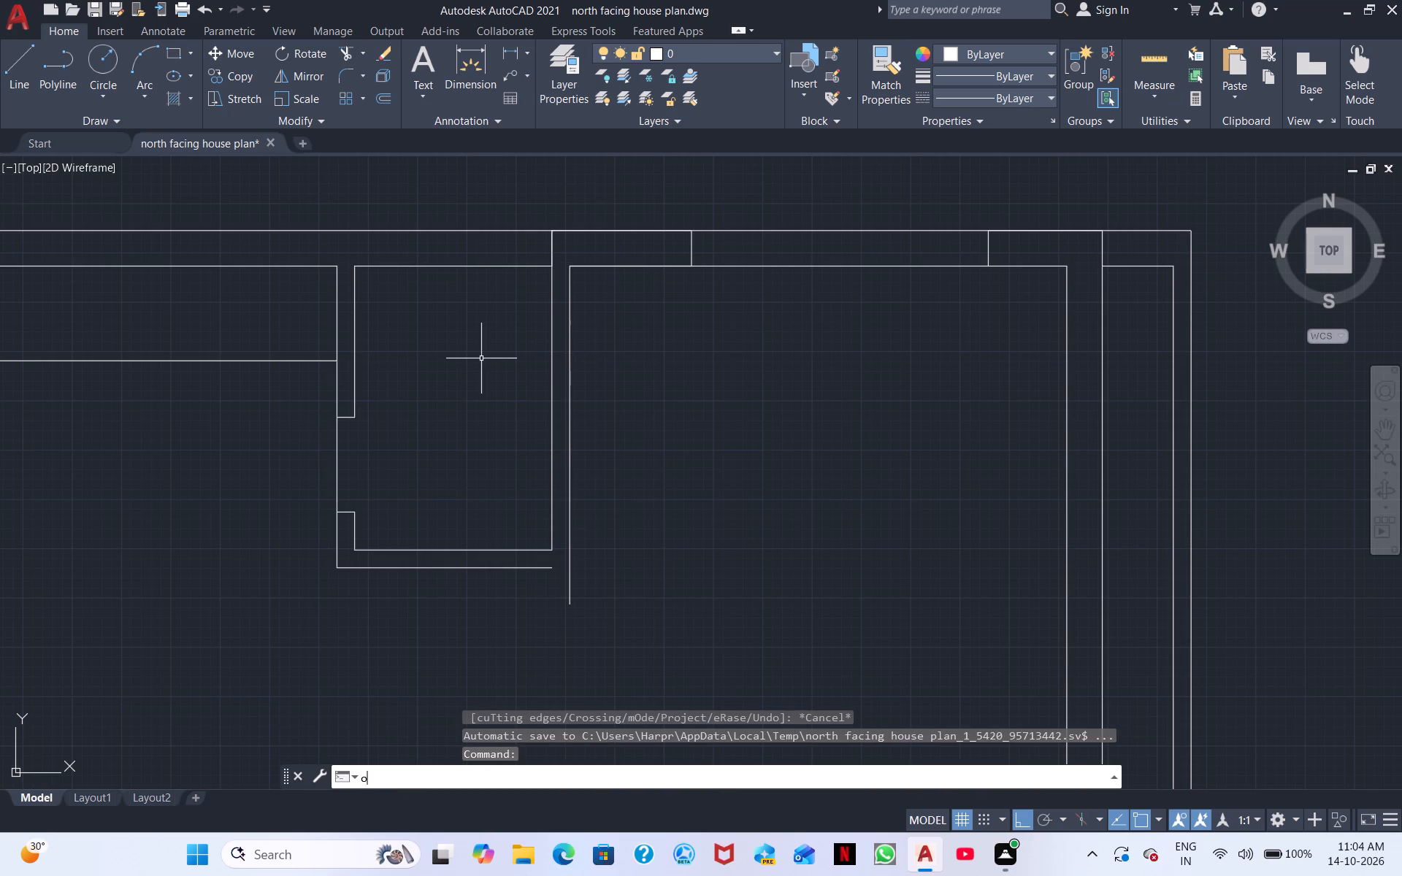
key(space)
text(11')
key(Return)
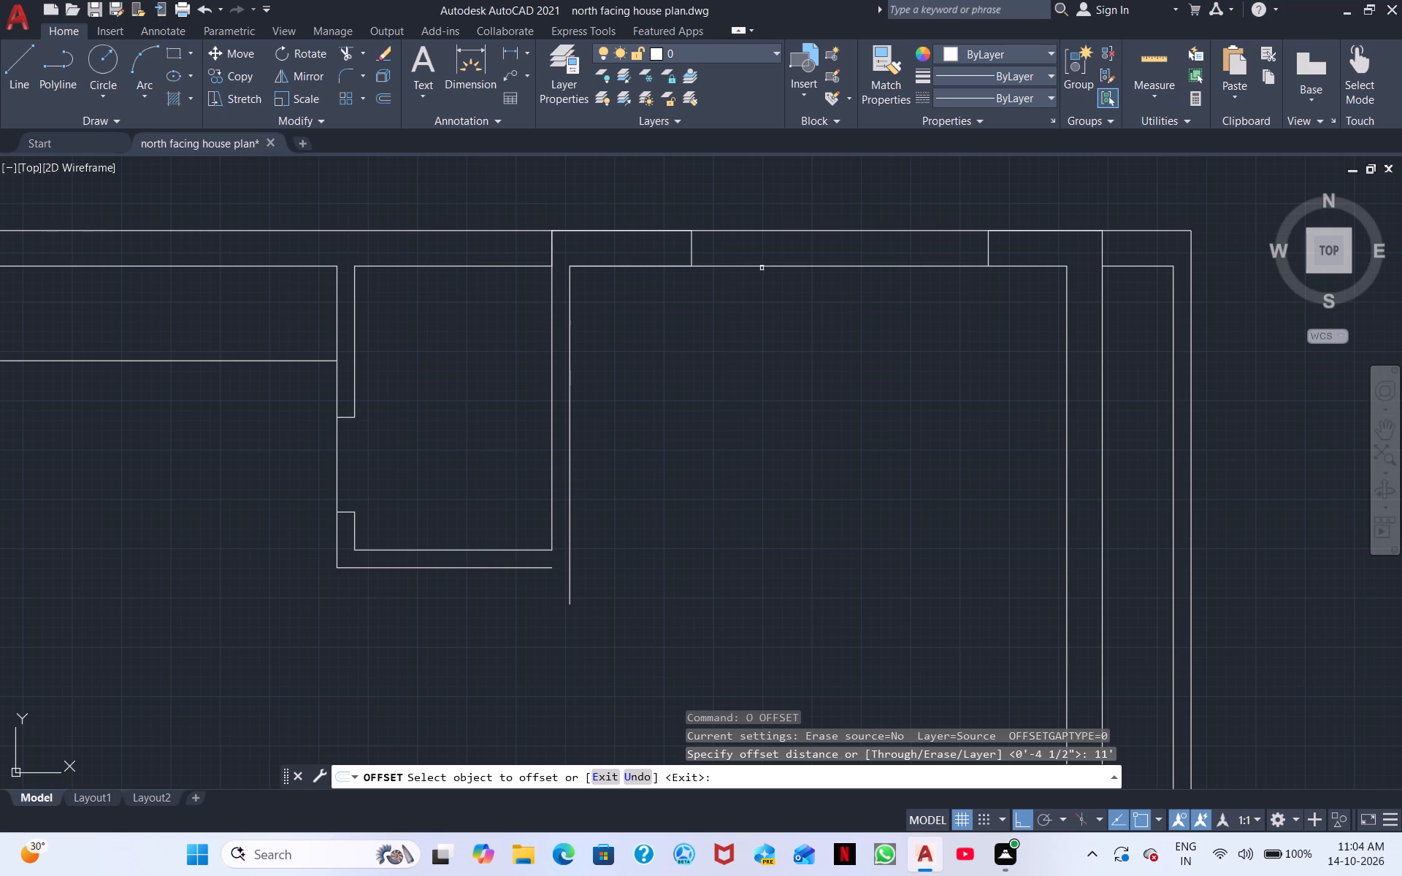
drag(769, 265, 761, 270)
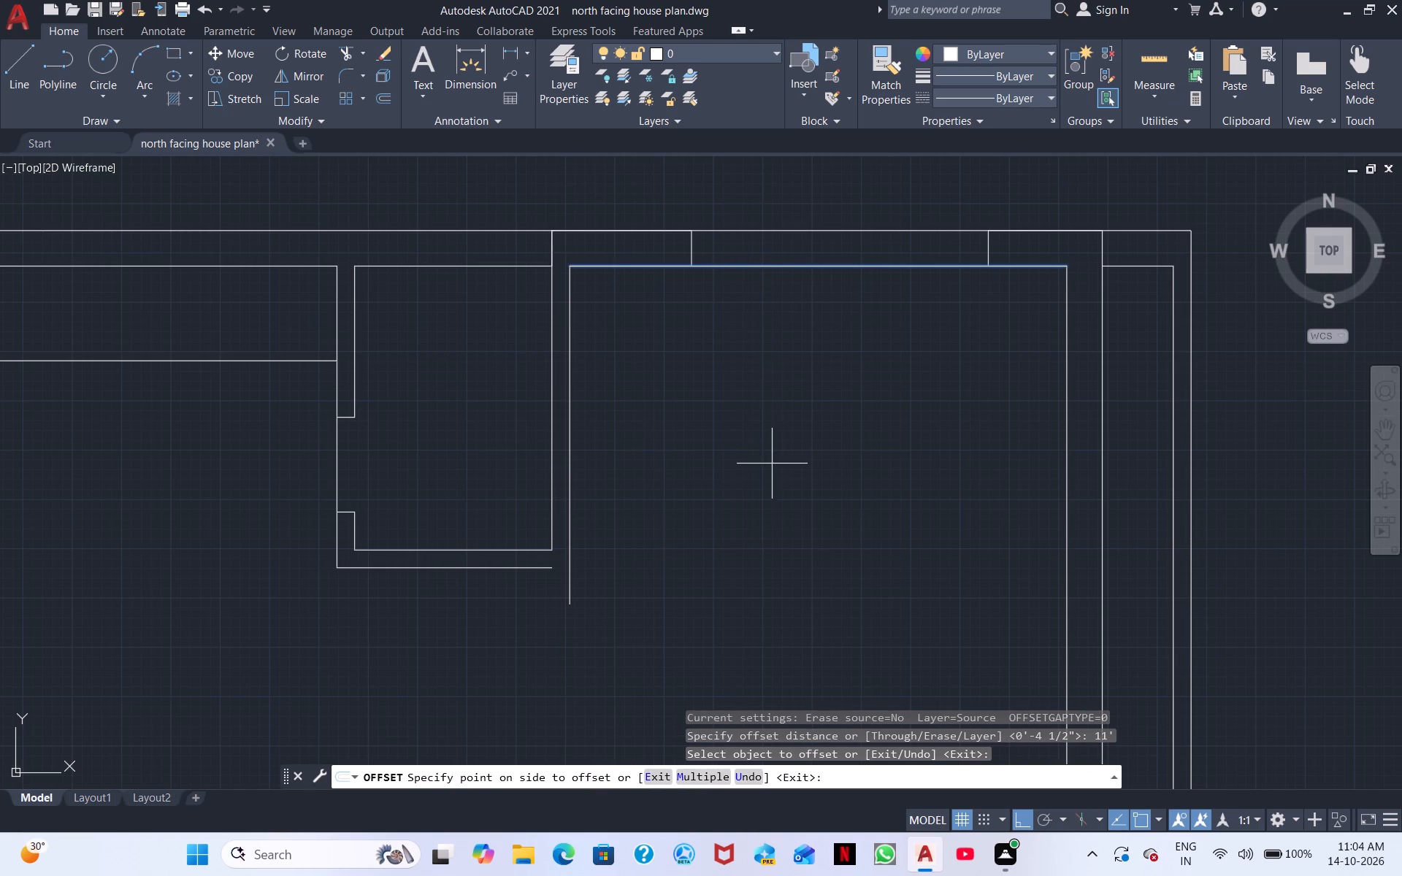
scroll(759, 501, down, 3)
click(740, 524)
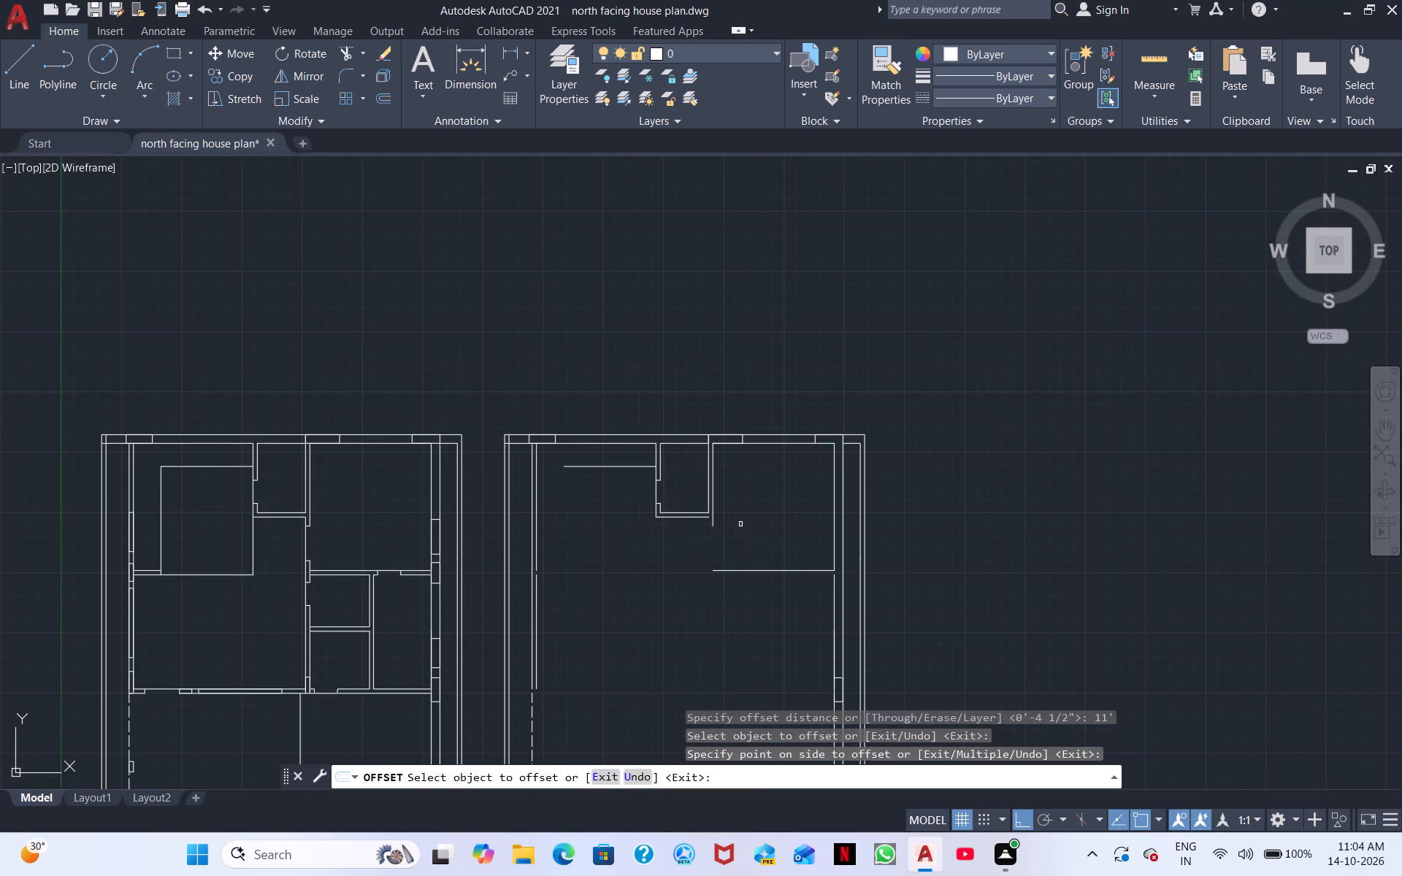
middle_drag(742, 522, 724, 355)
middle_drag(725, 408, 640, 512)
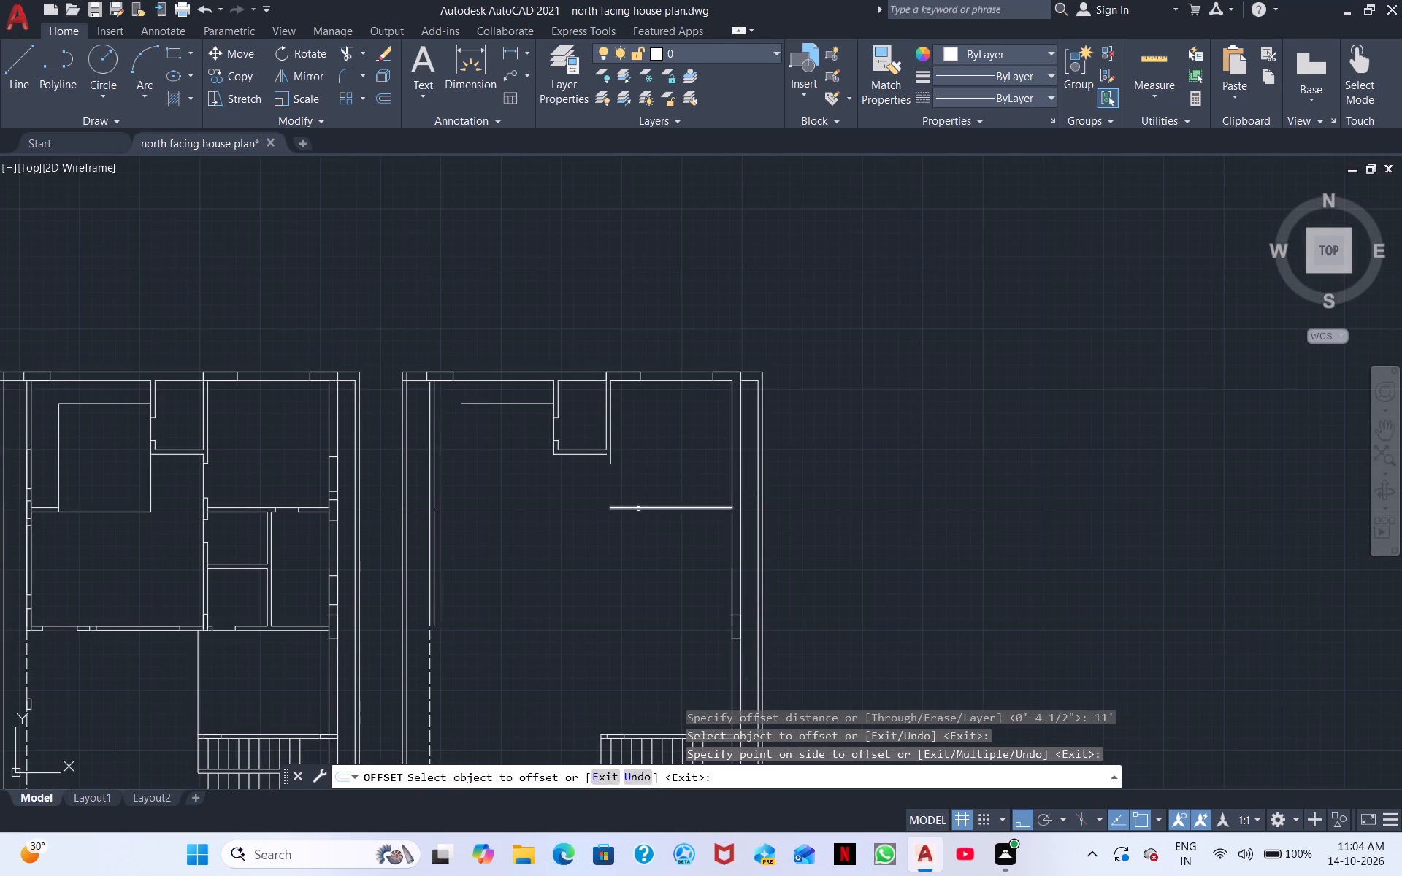
scroll(638, 509, up, 2)
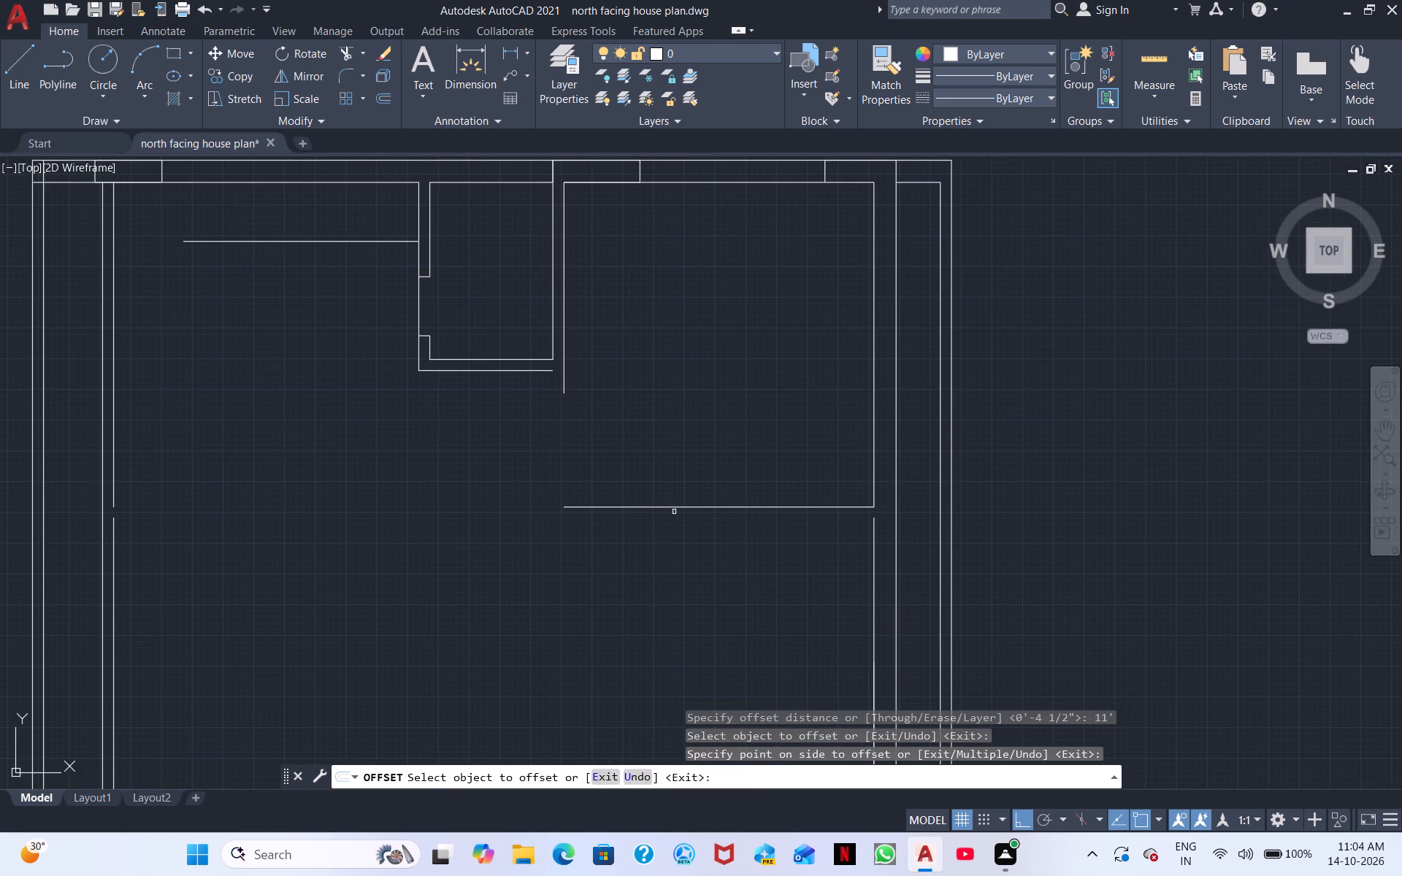
key(space)
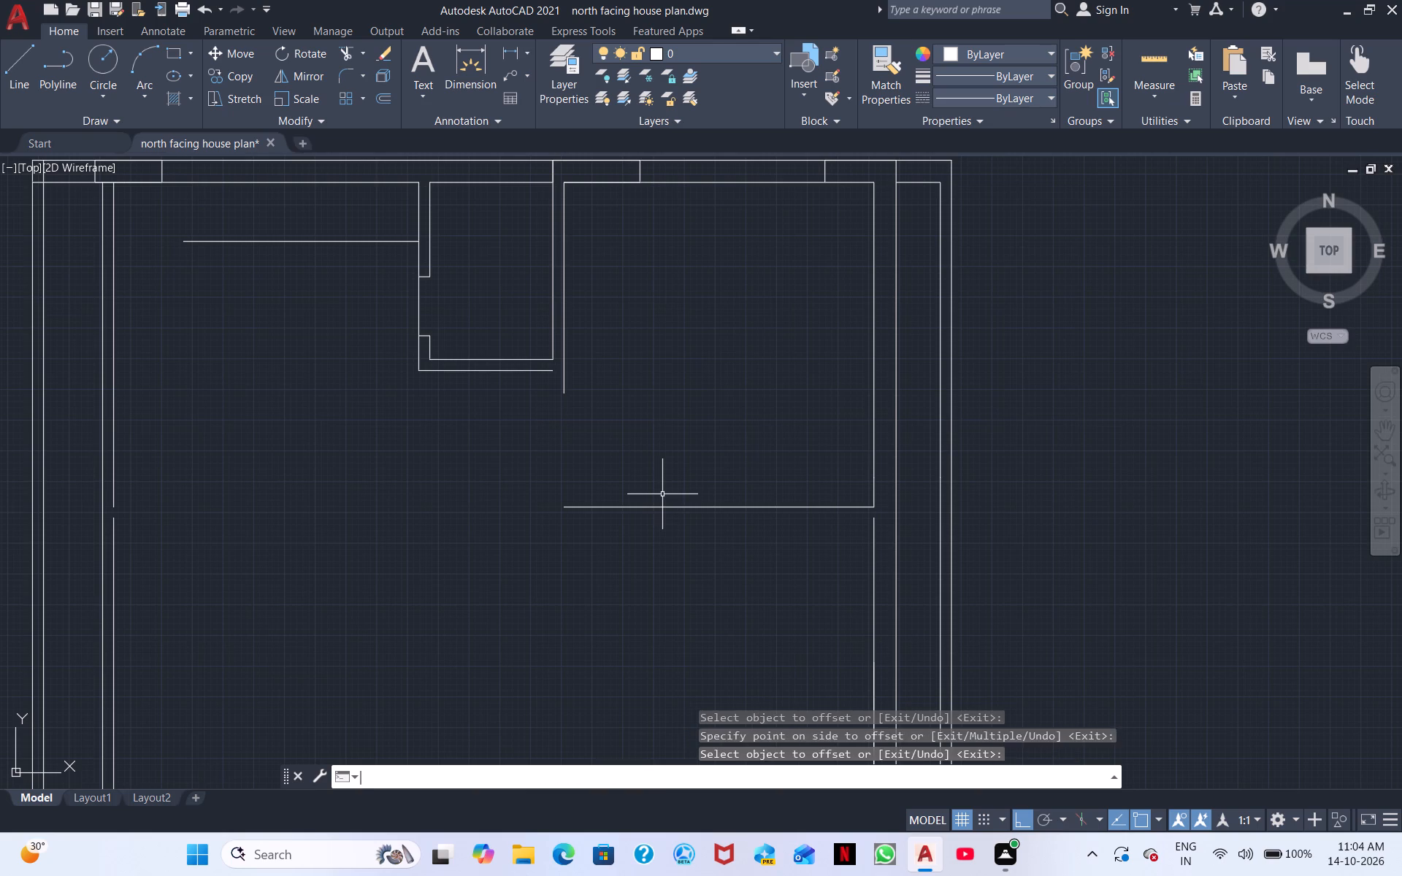
Offset the copied northeast room's new south line 4.5" further south to give the wall its thickness.
key(space)
text(4.5")
key(Return)
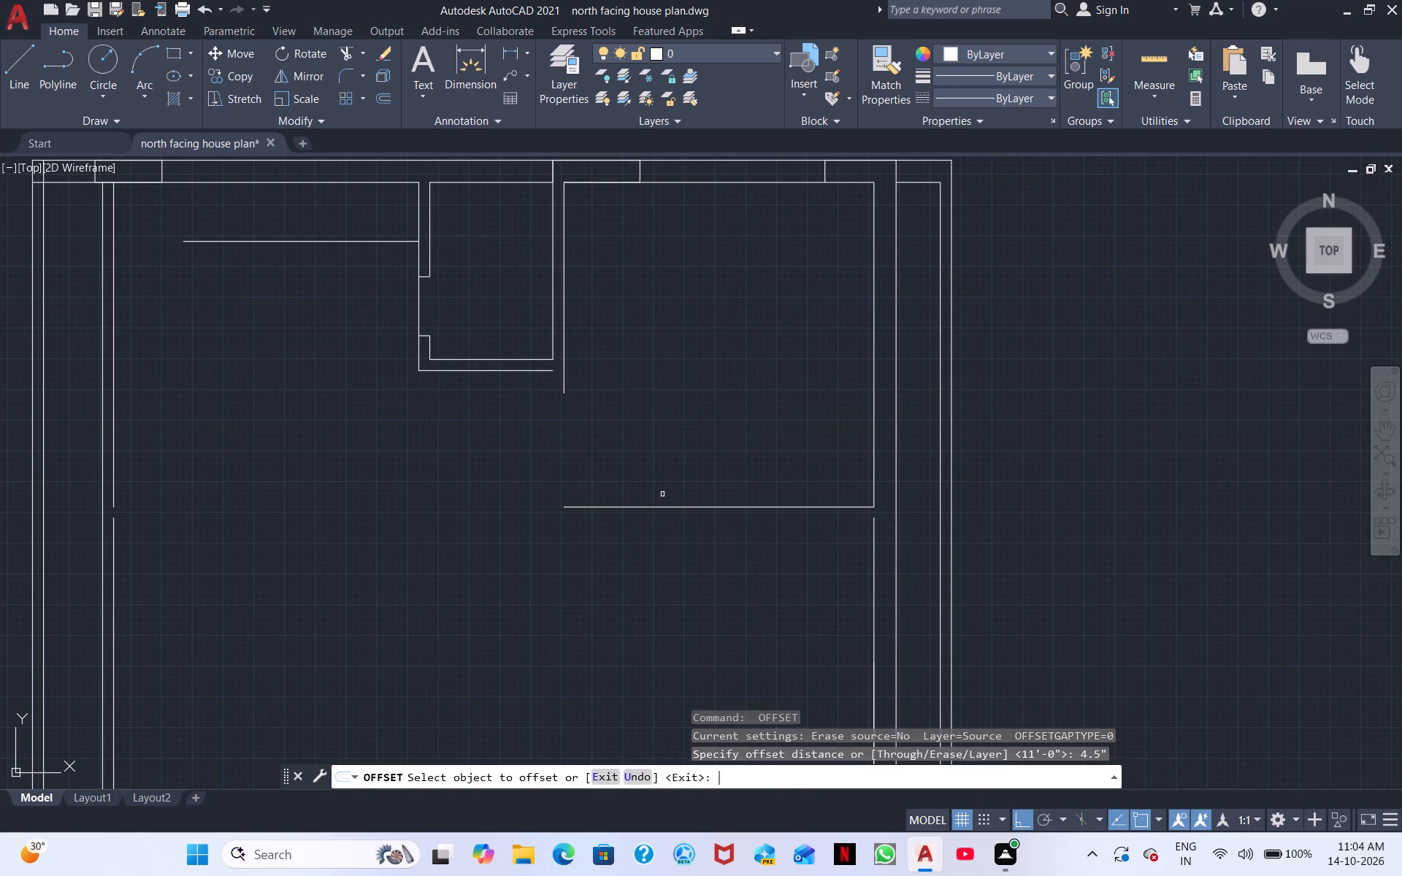
drag(681, 508, 680, 520)
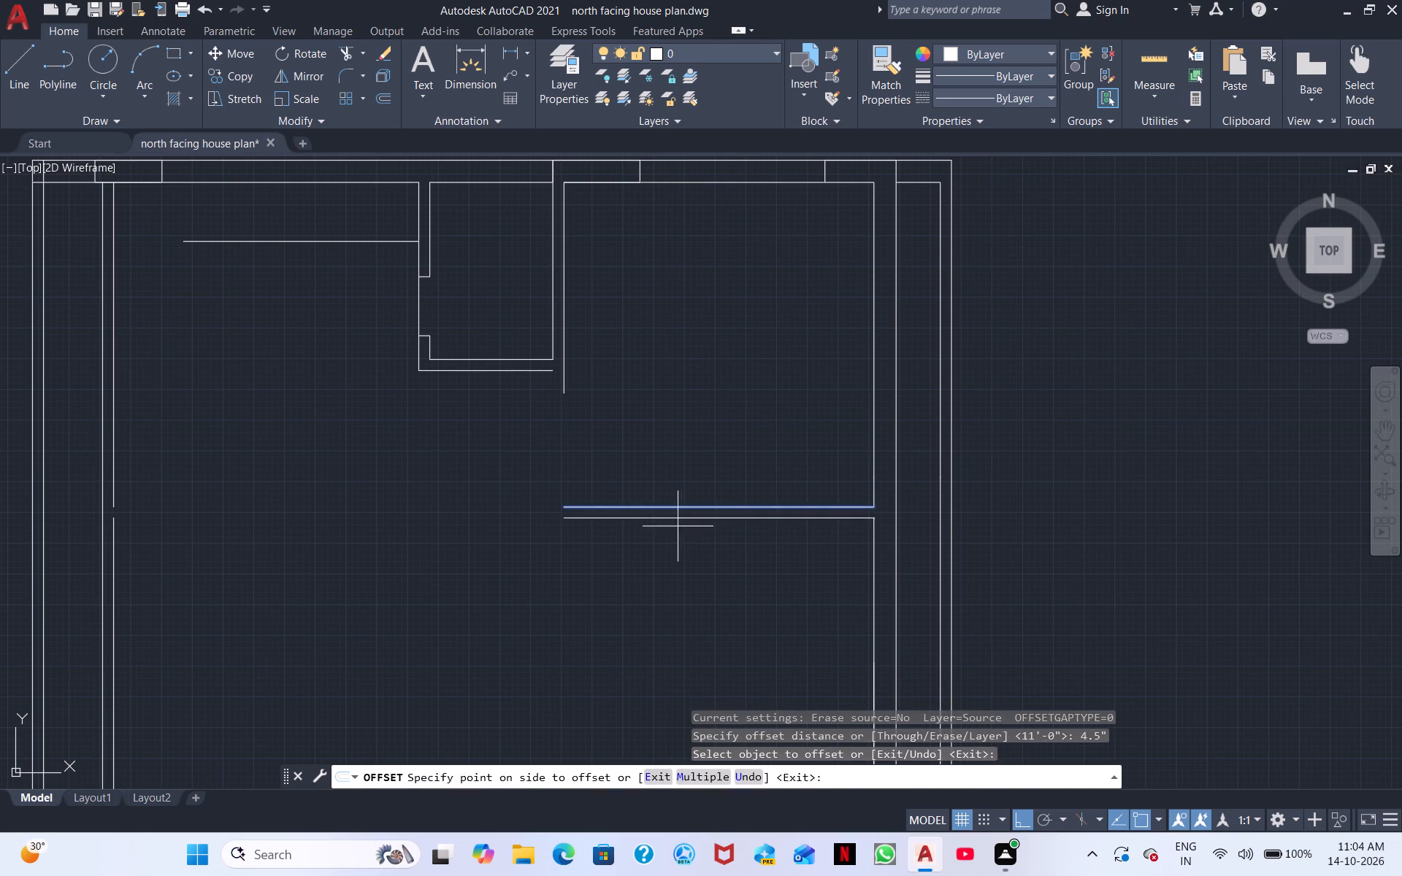
click(678, 527)
Trim the copied north wall's inner line between the two lines of the inner west wall.
middle_drag(297, 501, 461, 573)
middle_drag(546, 485, 527, 550)
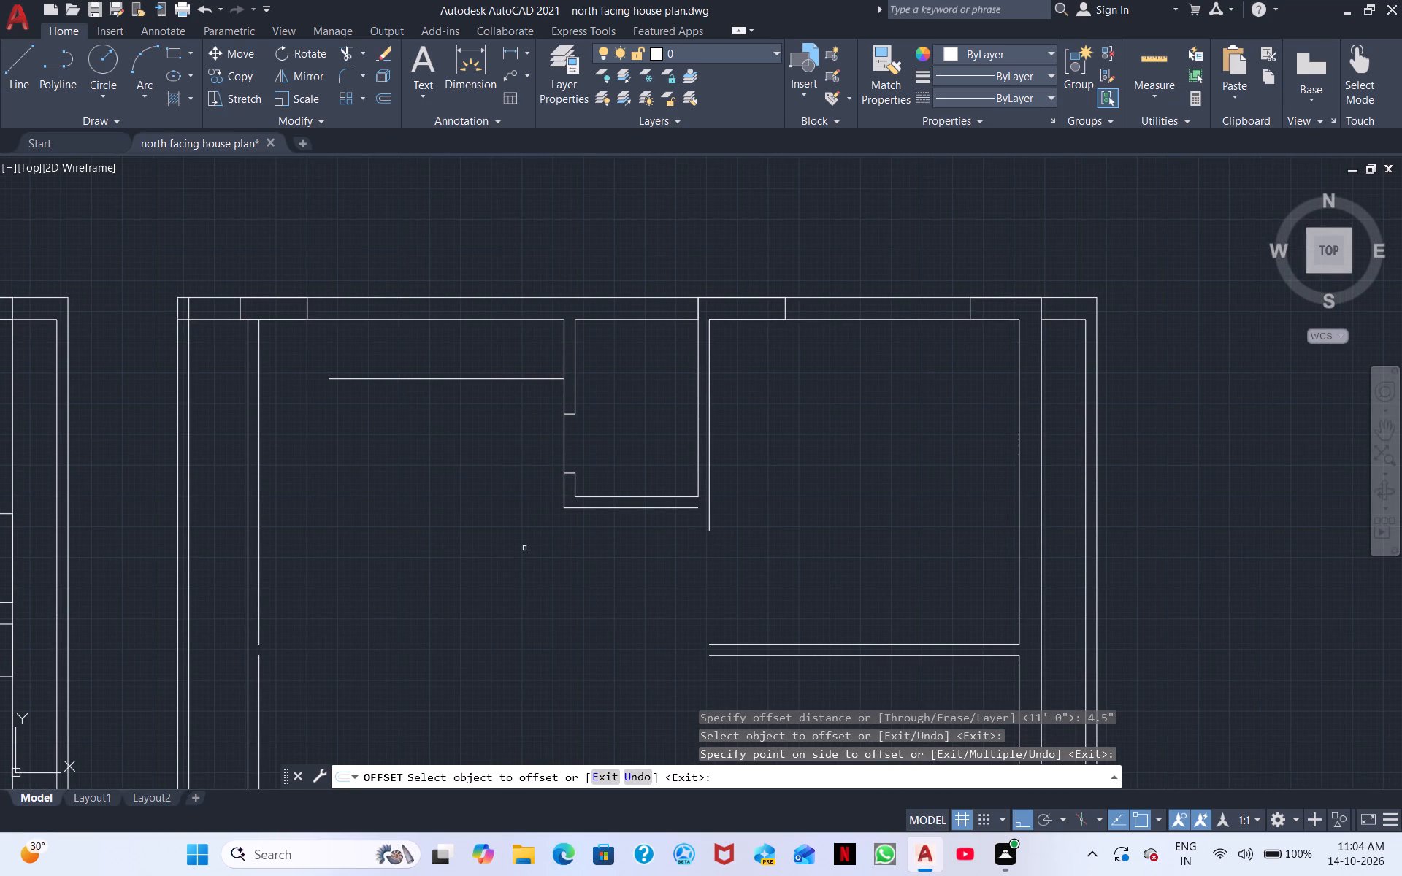
middle_drag(444, 585, 748, 585)
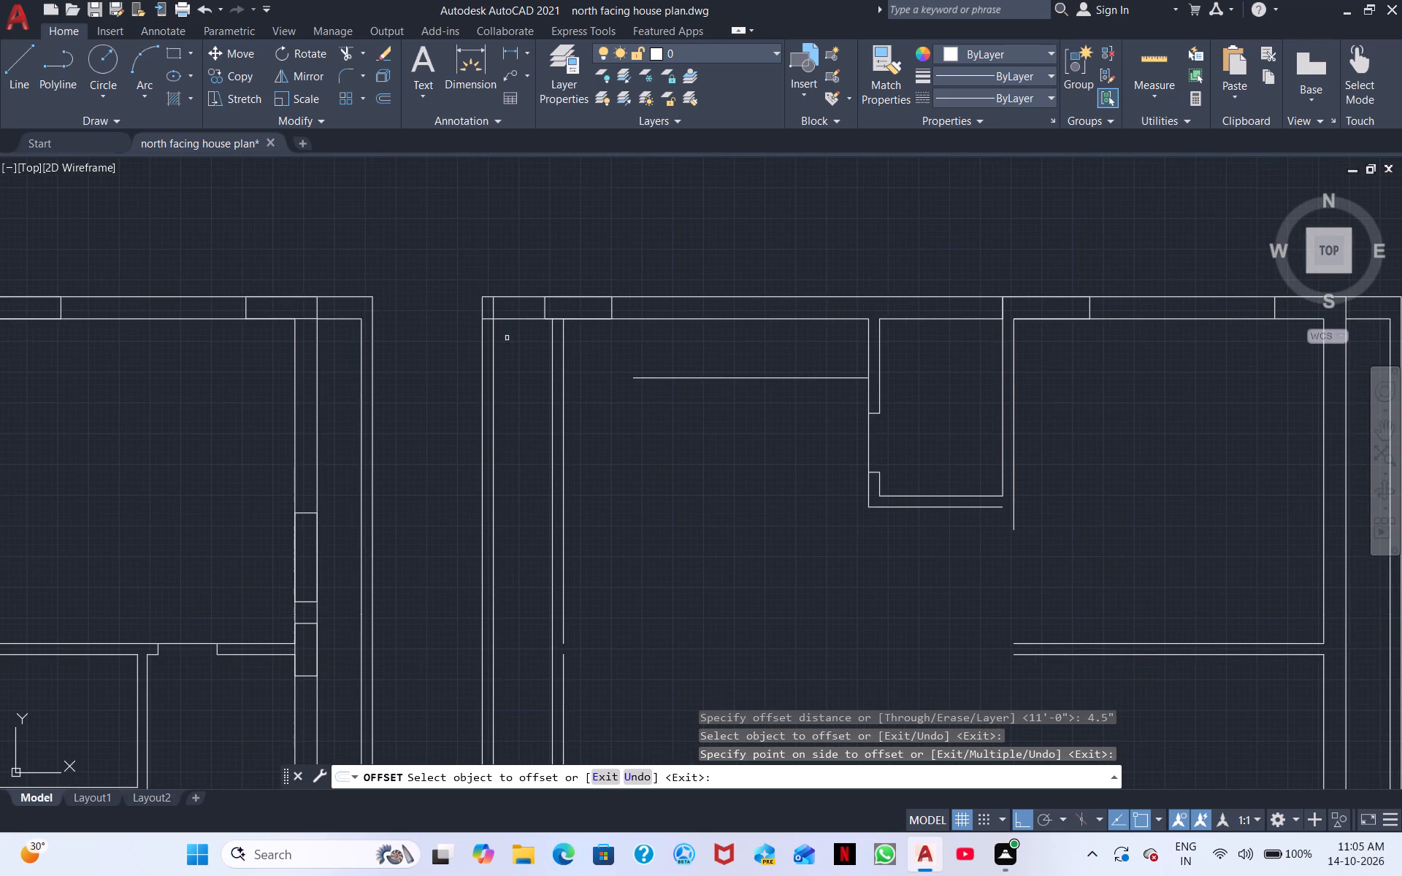
click(344, 52)
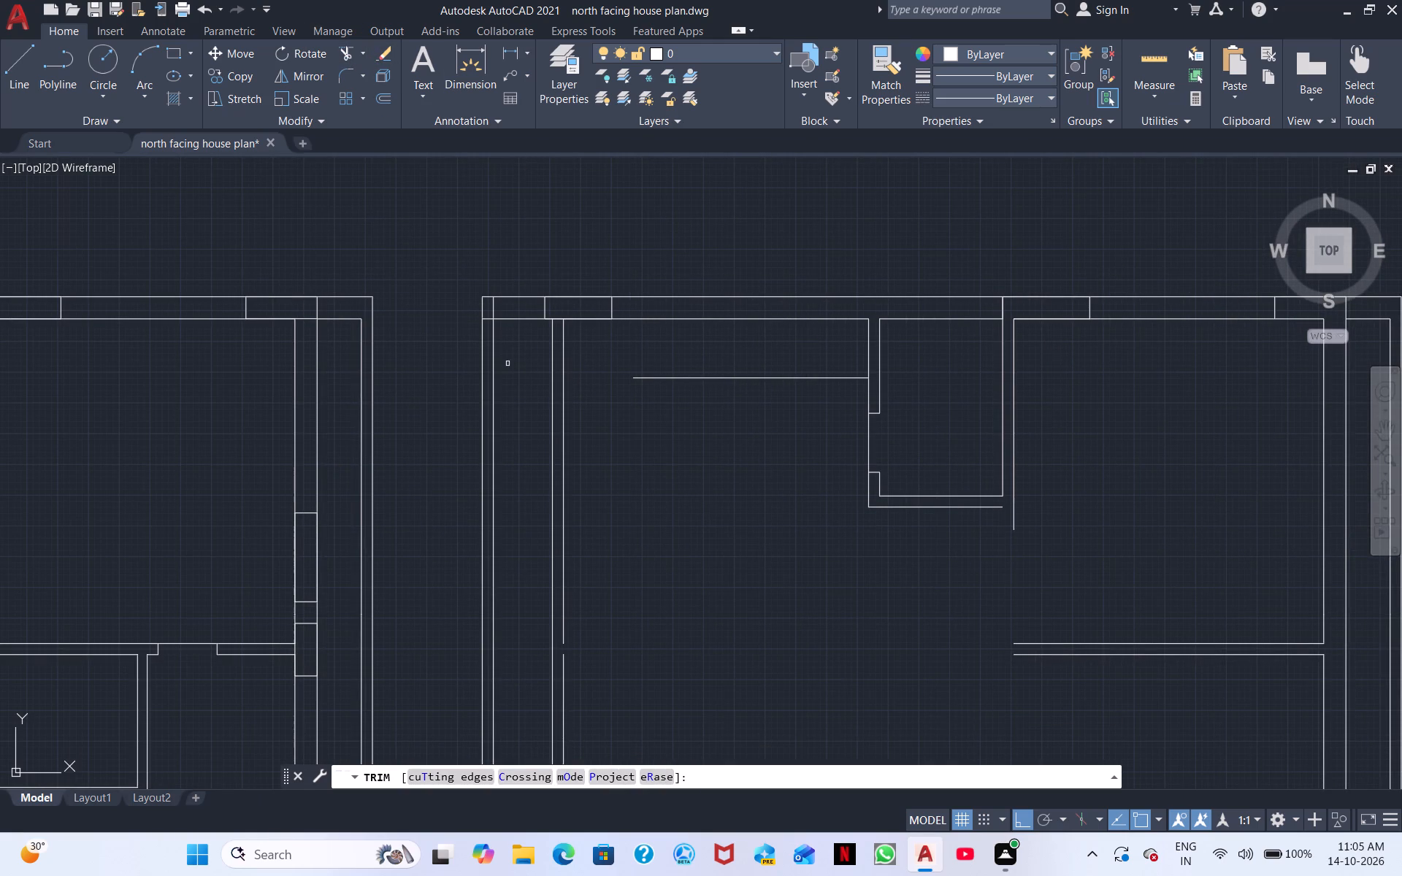
scroll(507, 364, up, 1)
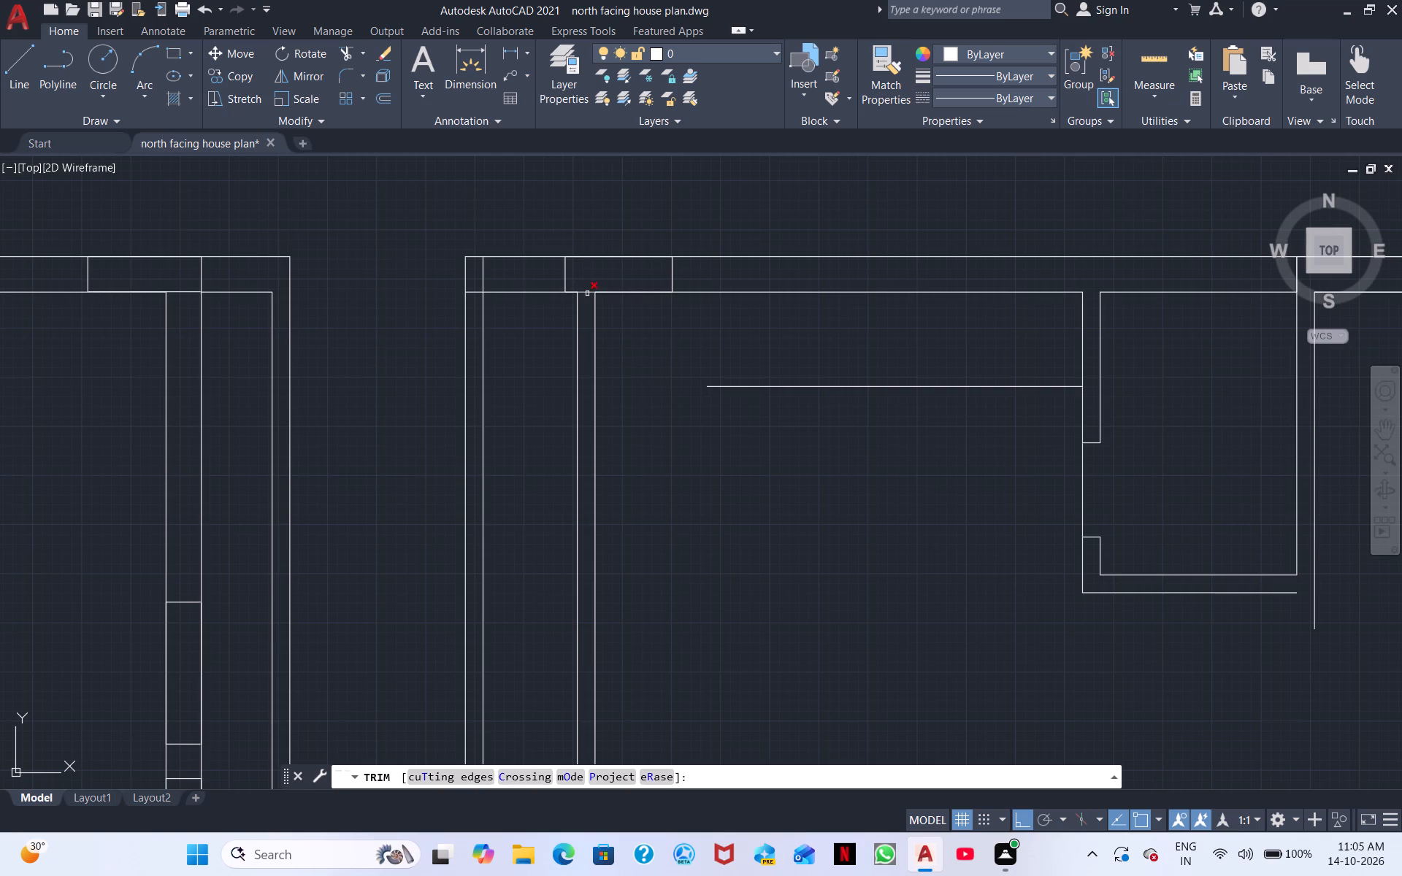
click(587, 293)
click(587, 293)
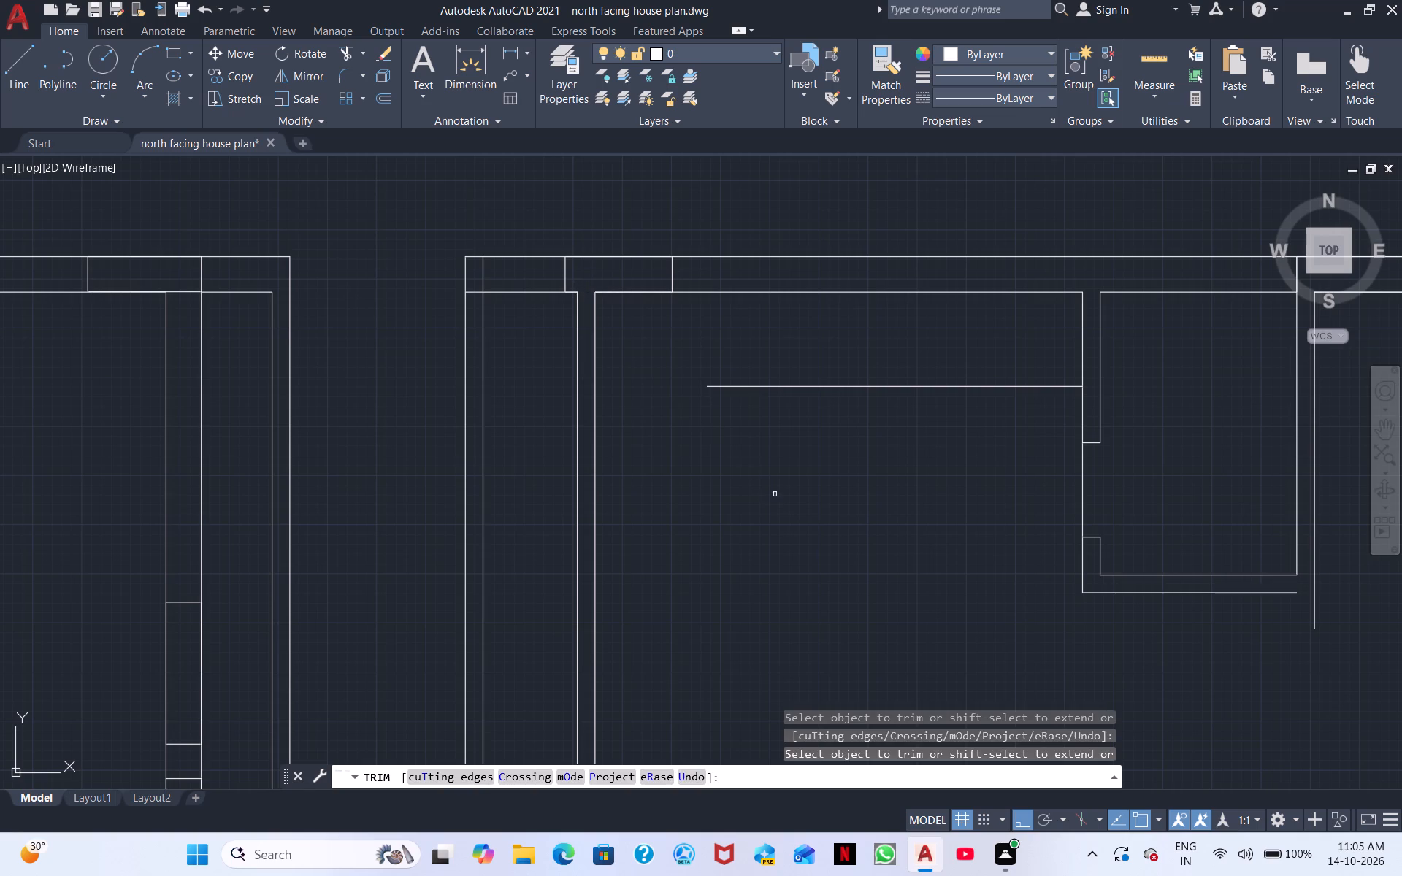
right_click(789, 487)
right_click(789, 487)
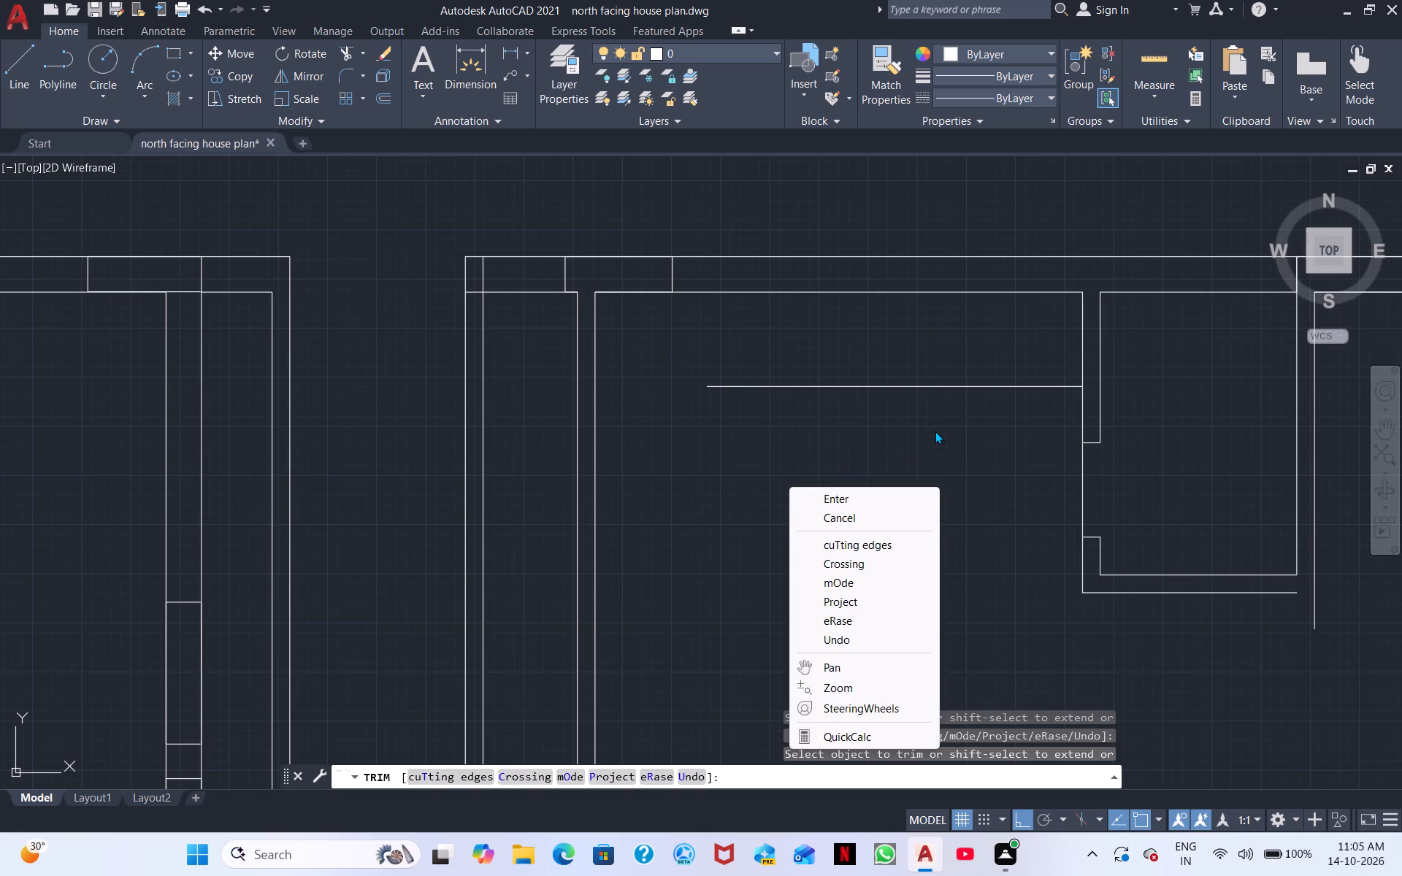
click(936, 431)
Extend the inner line of the northeast room's north wall at both ends across the gaps at its west and east walls.
middle_drag(968, 483, 290, 540)
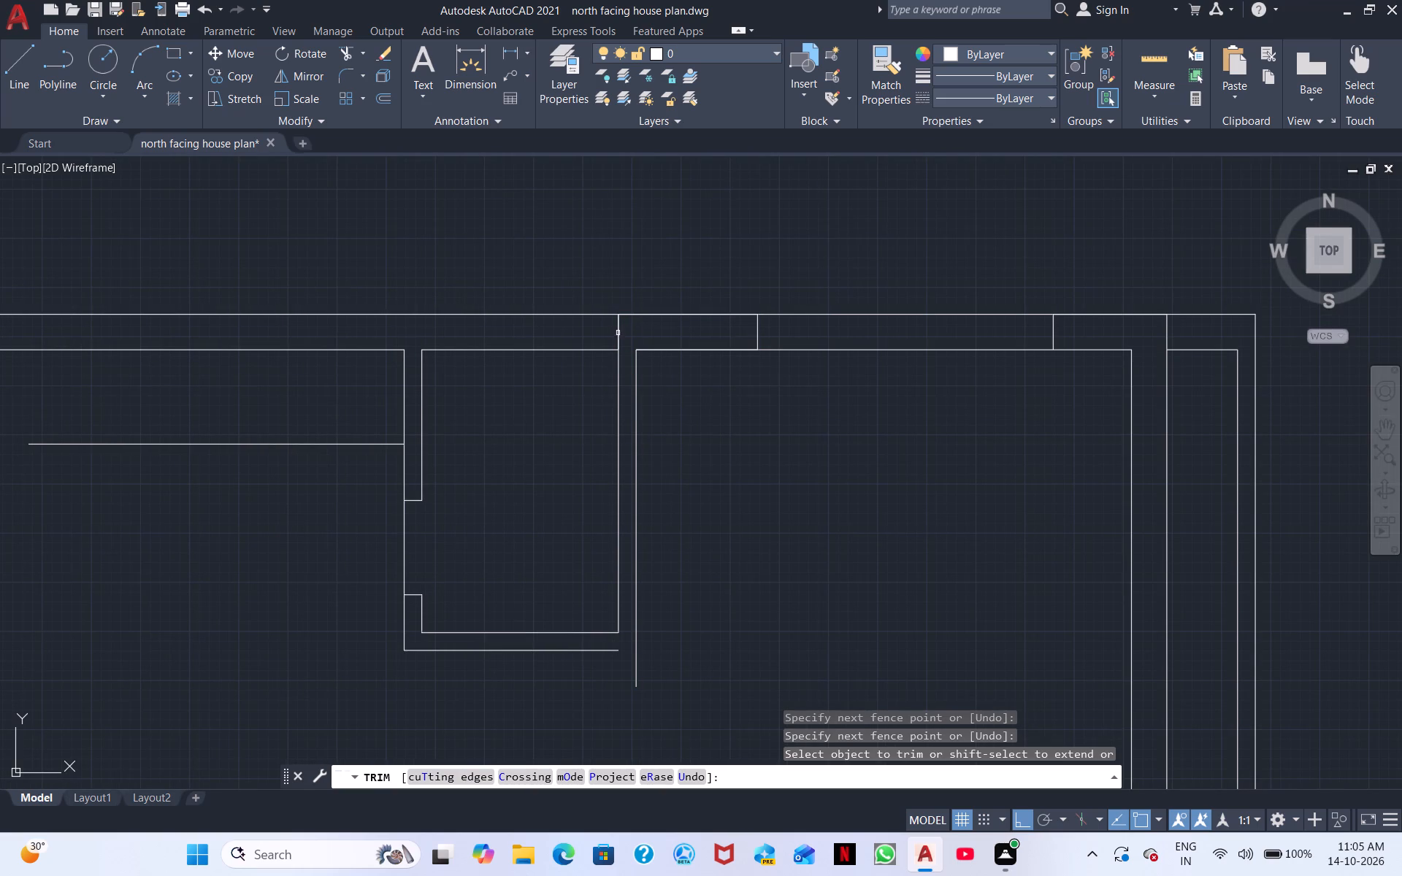
shift+click(655, 349)
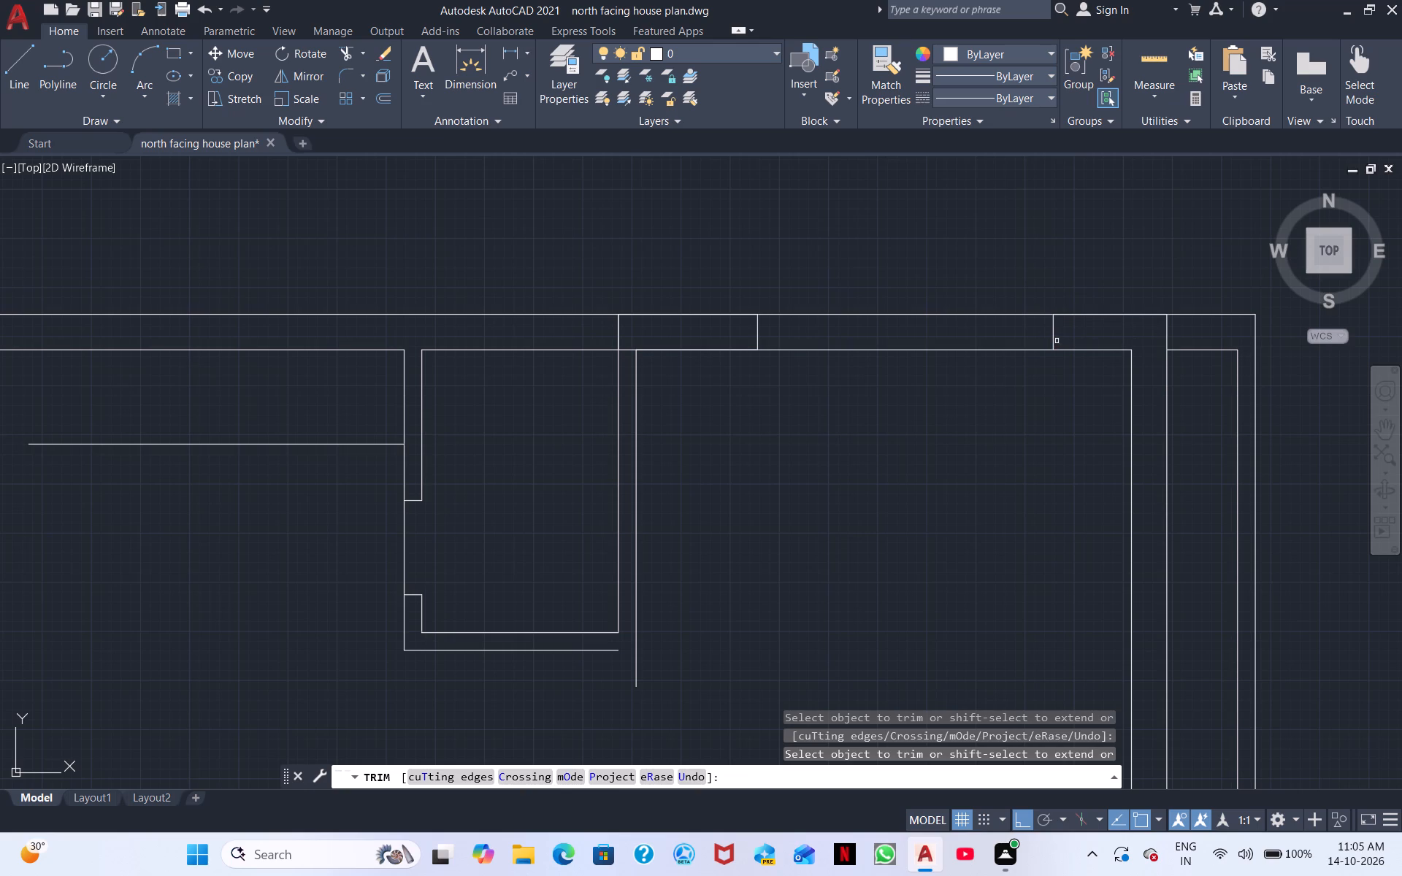
shift+click(1119, 348)
scroll(1032, 443, down, 1)
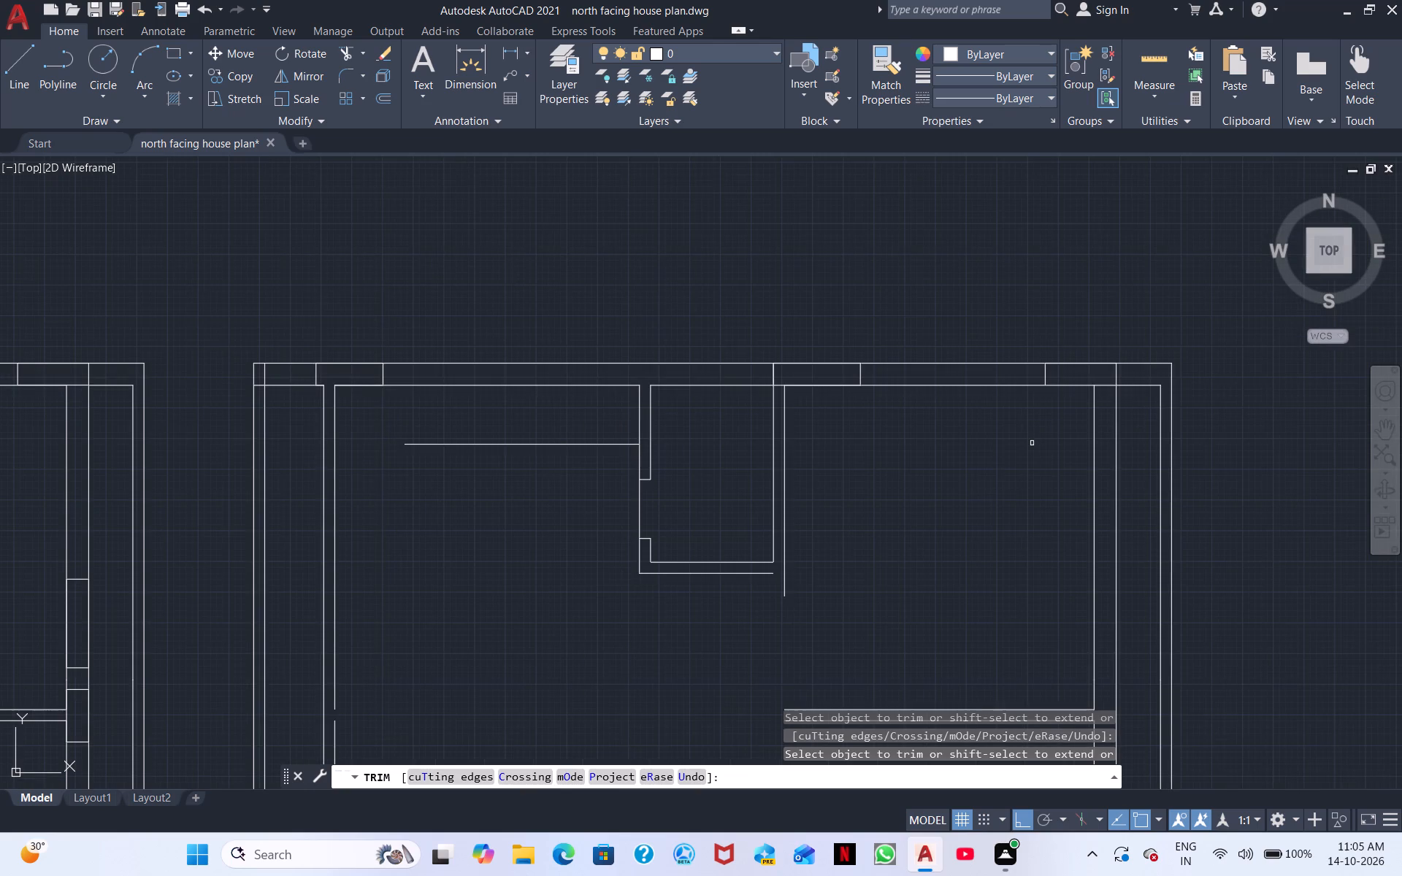
scroll(995, 469, up, 1)
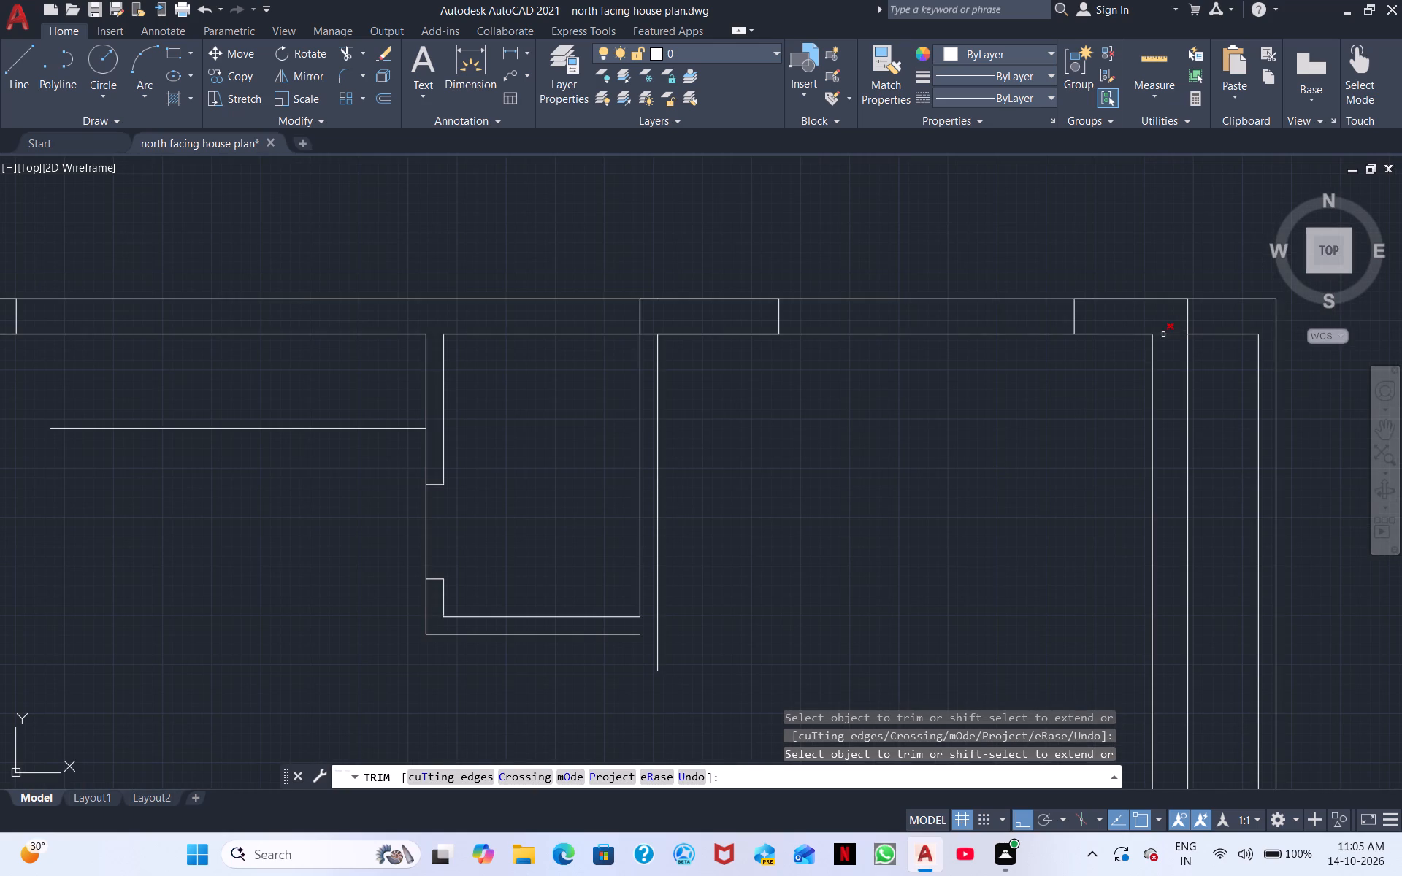
middle_drag(1002, 493, 957, 442)
middle_drag(942, 472, 923, 434)
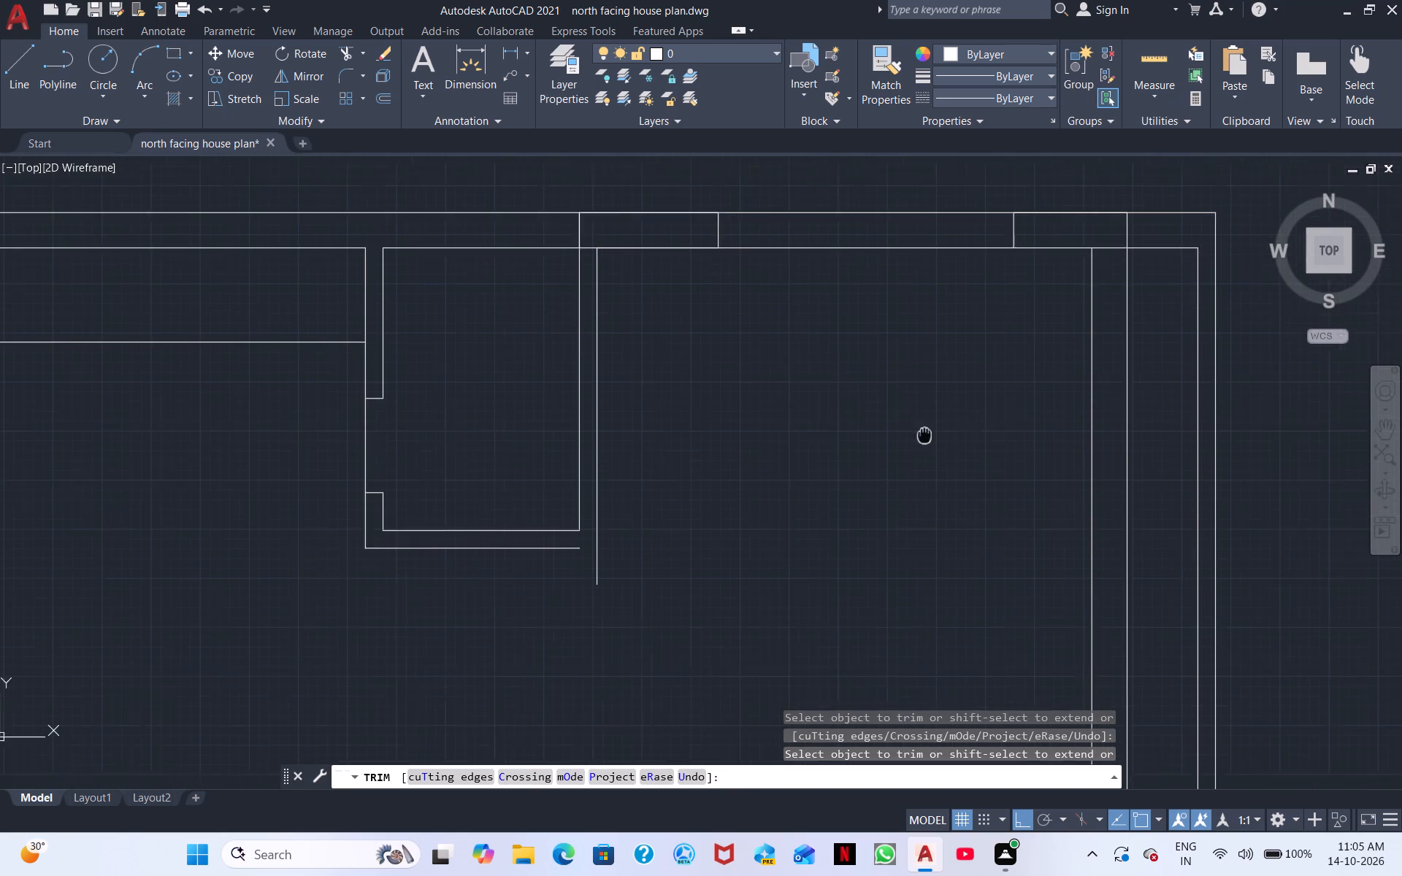
middle_drag(923, 434, 912, 423)
middle_drag(922, 545, 911, 469)
middle_drag(903, 494, 892, 460)
middle_drag(830, 518, 831, 503)
middle_drag(527, 518, 874, 553)
scroll(812, 551, down, 1)
middle_drag(591, 582, 774, 642)
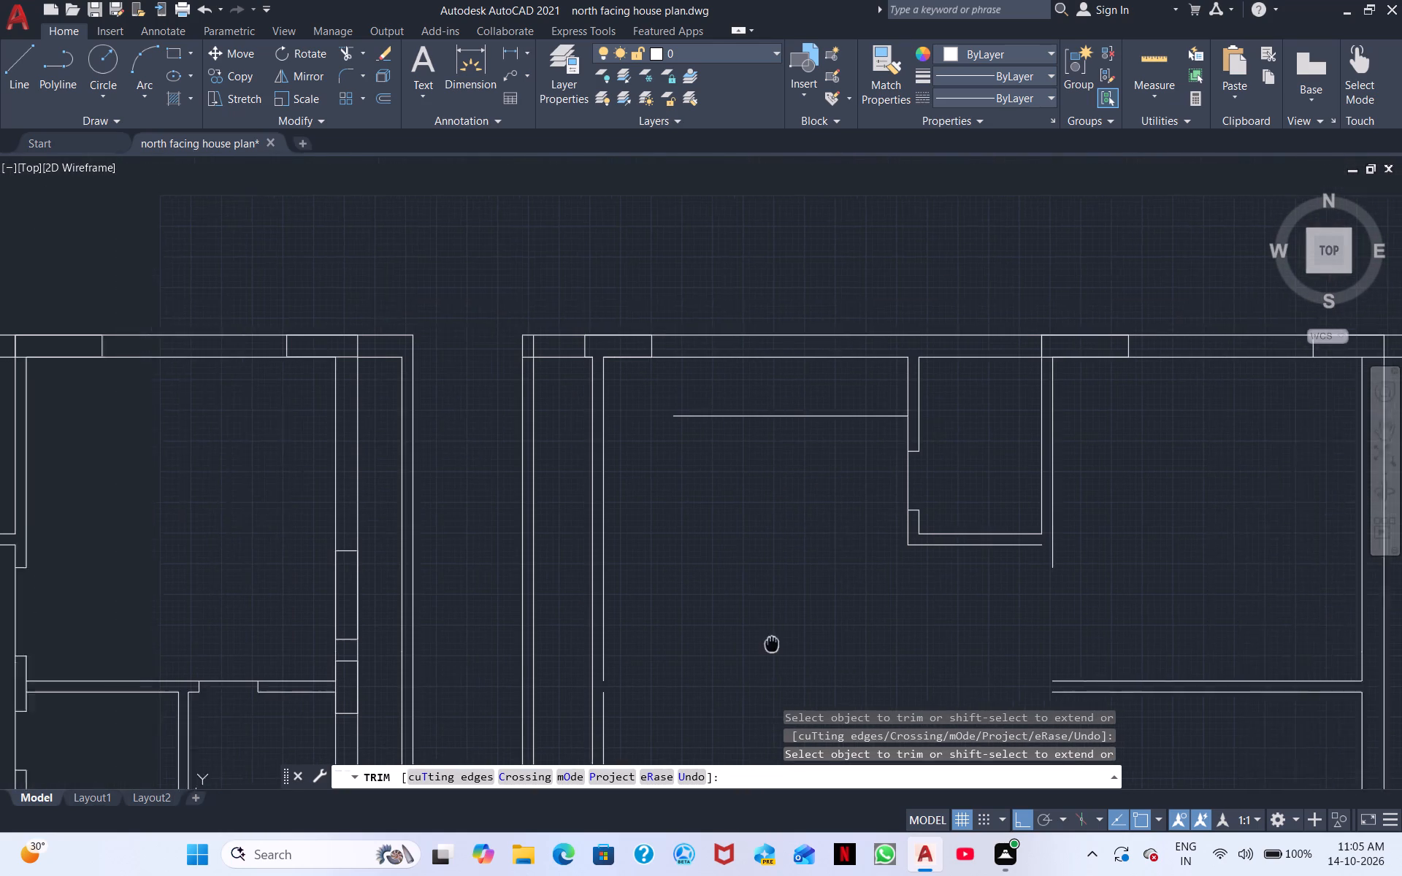
middle_drag(774, 642, 787, 637)
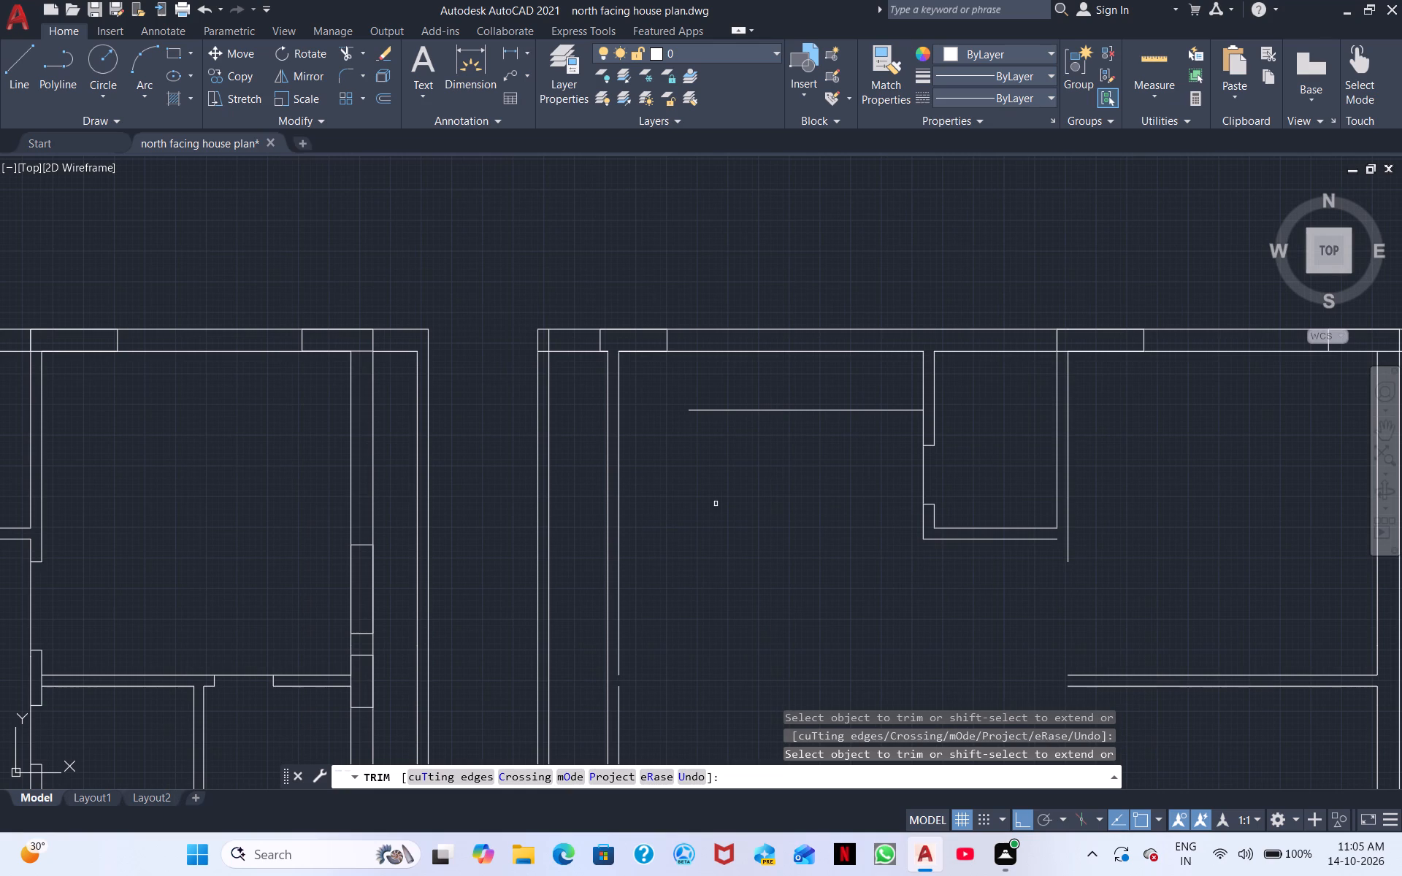
key(Escape)
Offset the inner line of the copied northwest room's north wall 14'6" to the south.
text(o)
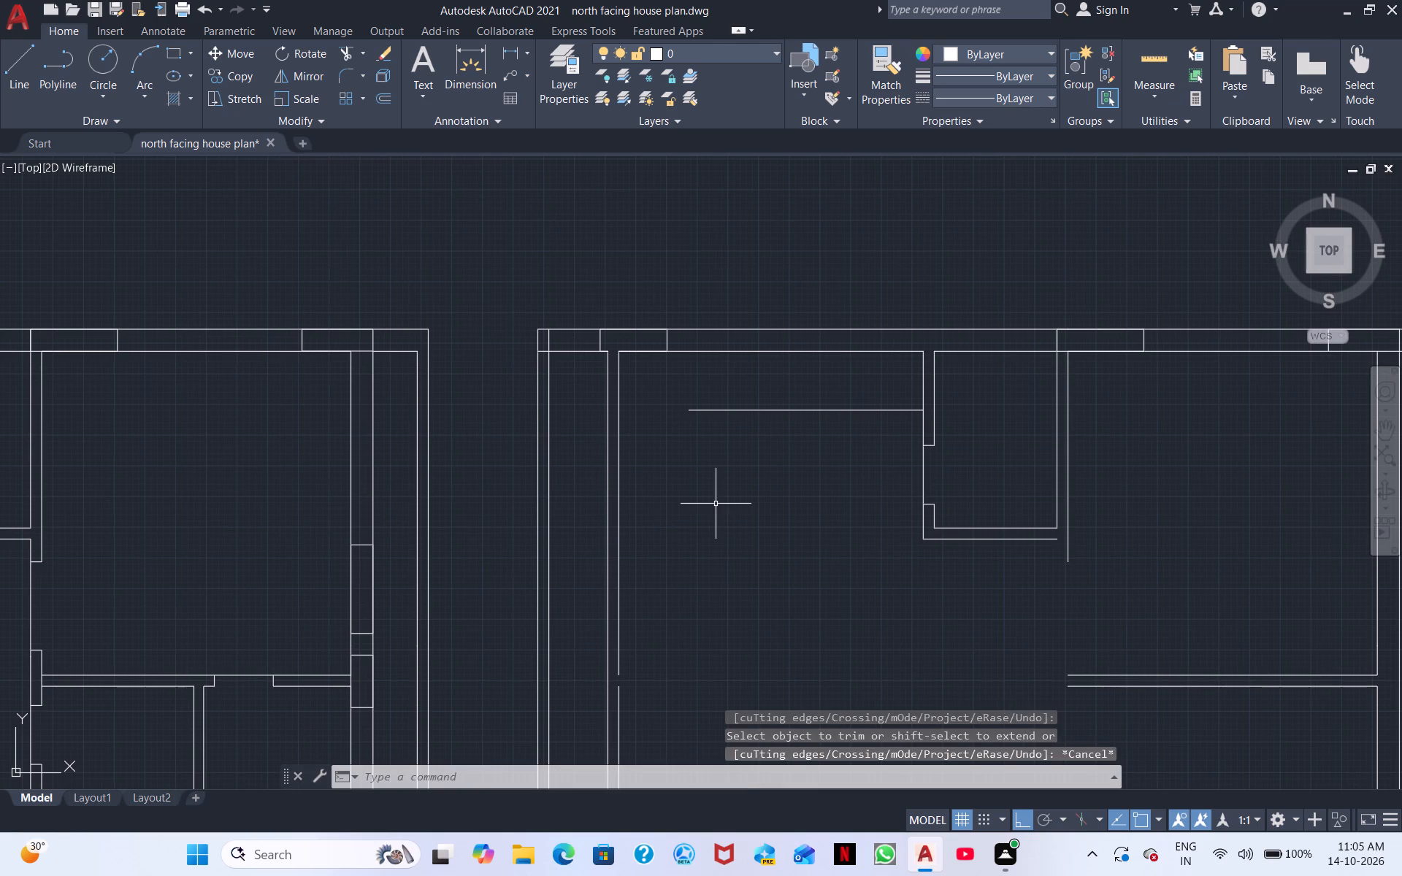
key(space)
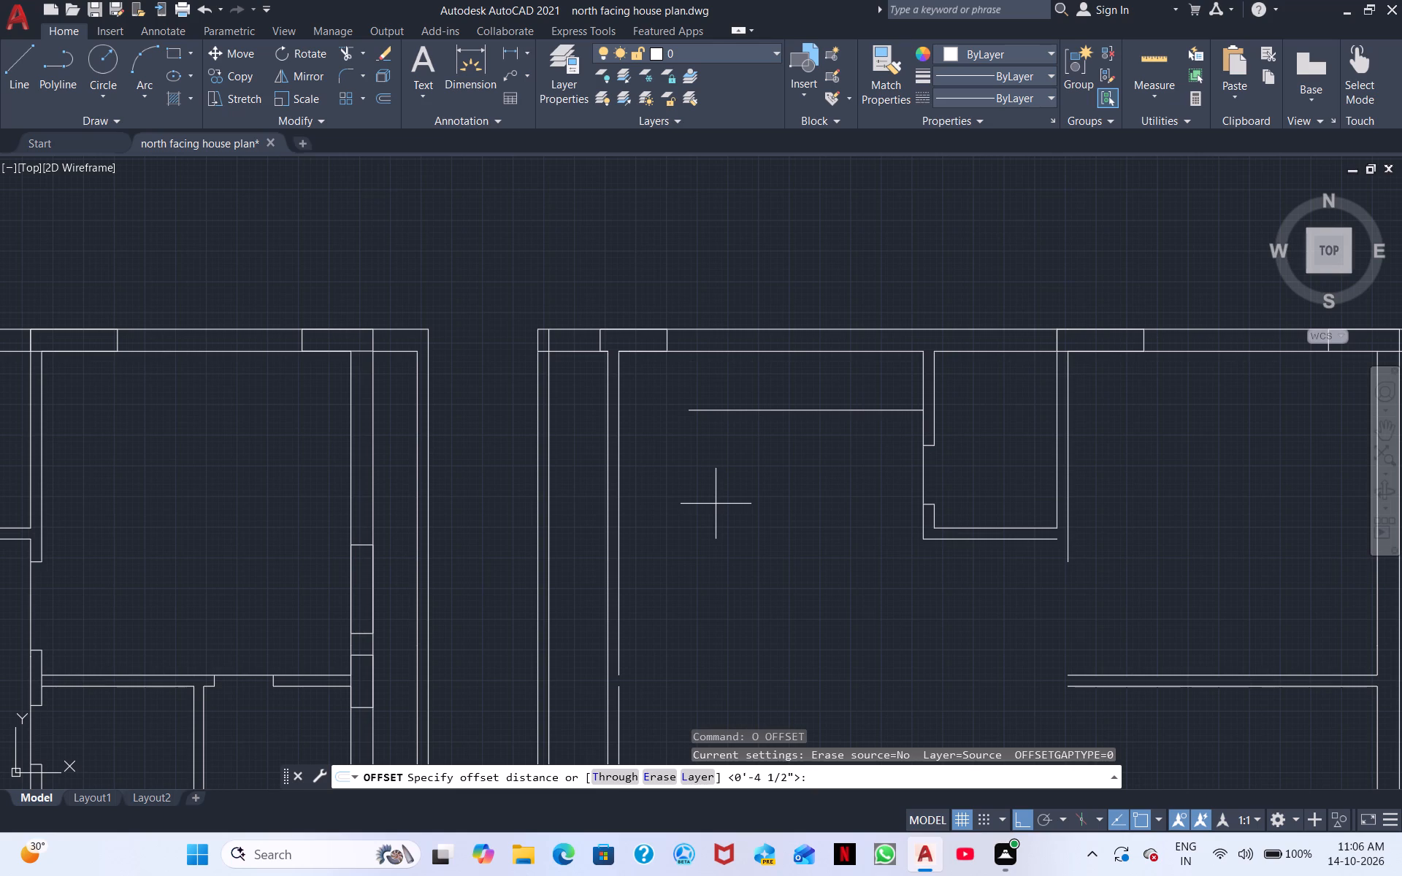
text(14)
text('6)
key(shift+quotedbl)
key(Return)
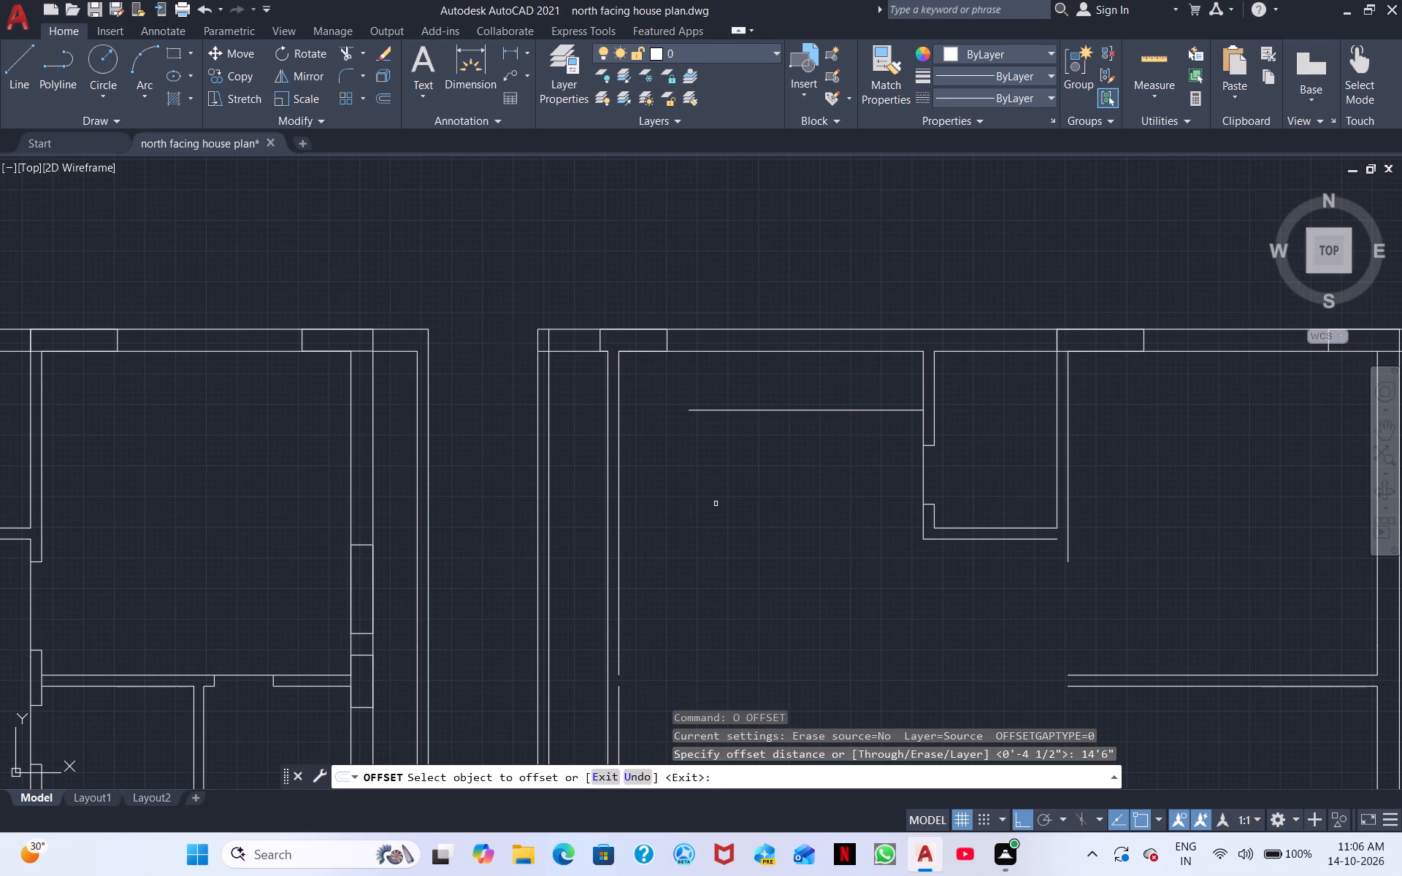
click(815, 351)
click(781, 550)
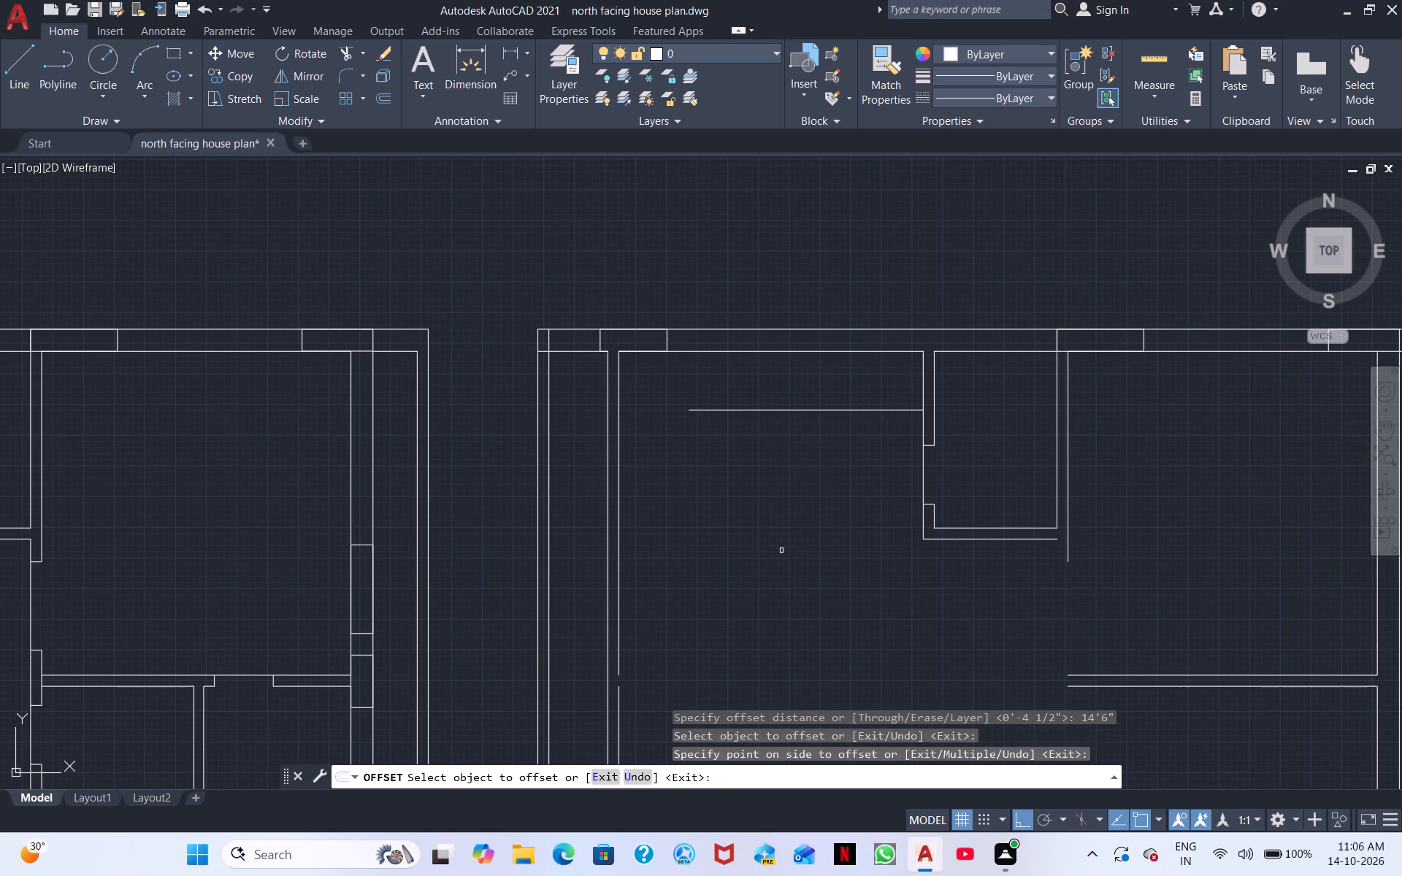
Close the copied northwest room's gaps by extending its north wall's inner line, west wall's inner line and new south line at the west wall.
scroll(805, 576, down, 2)
middle_drag(835, 626, 764, 493)
scroll(741, 539, up, 1)
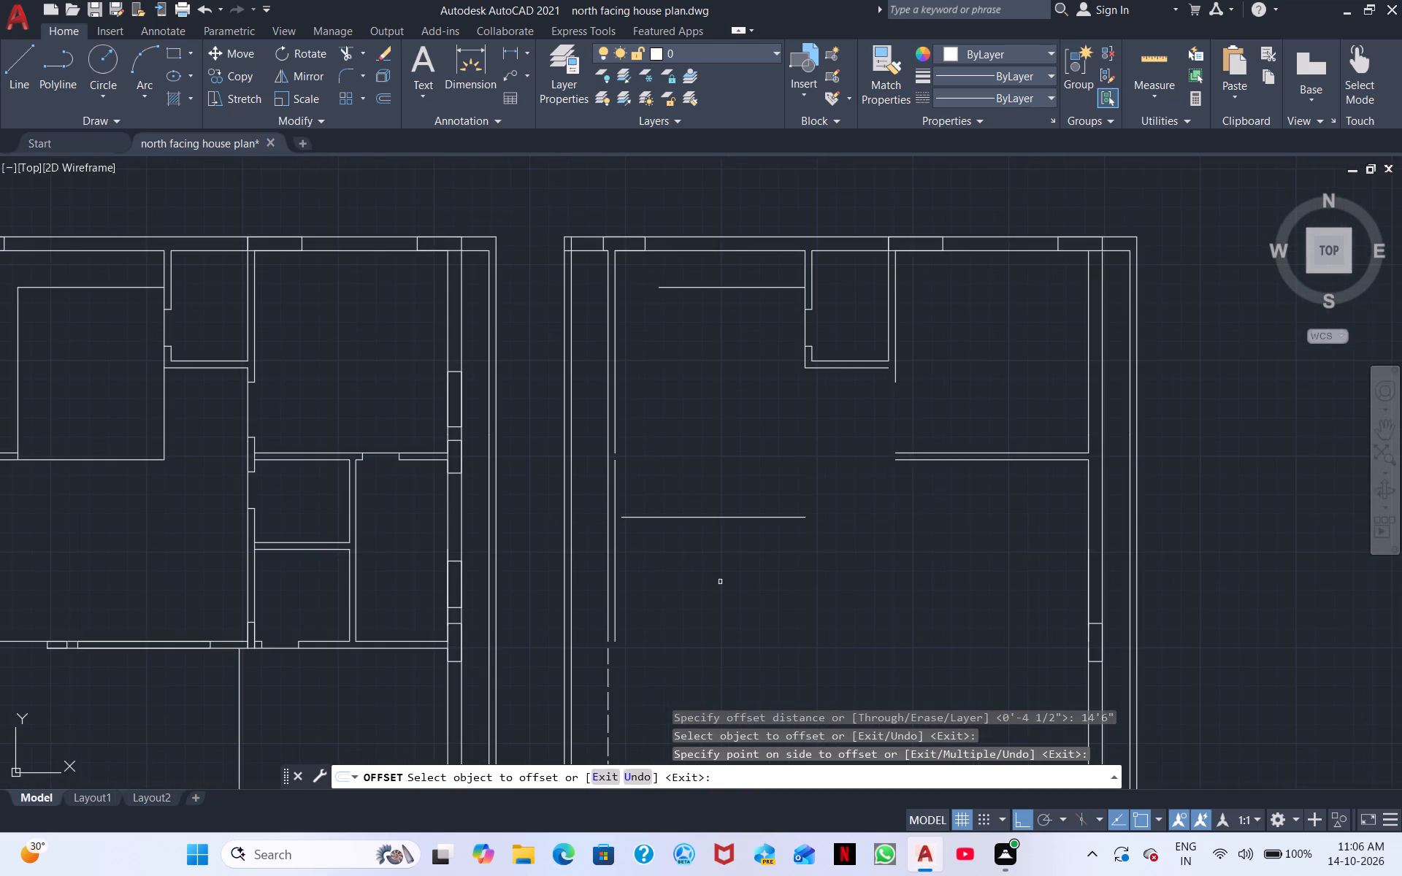
middle_drag(703, 612, 882, 587)
scroll(718, 566, up, 1)
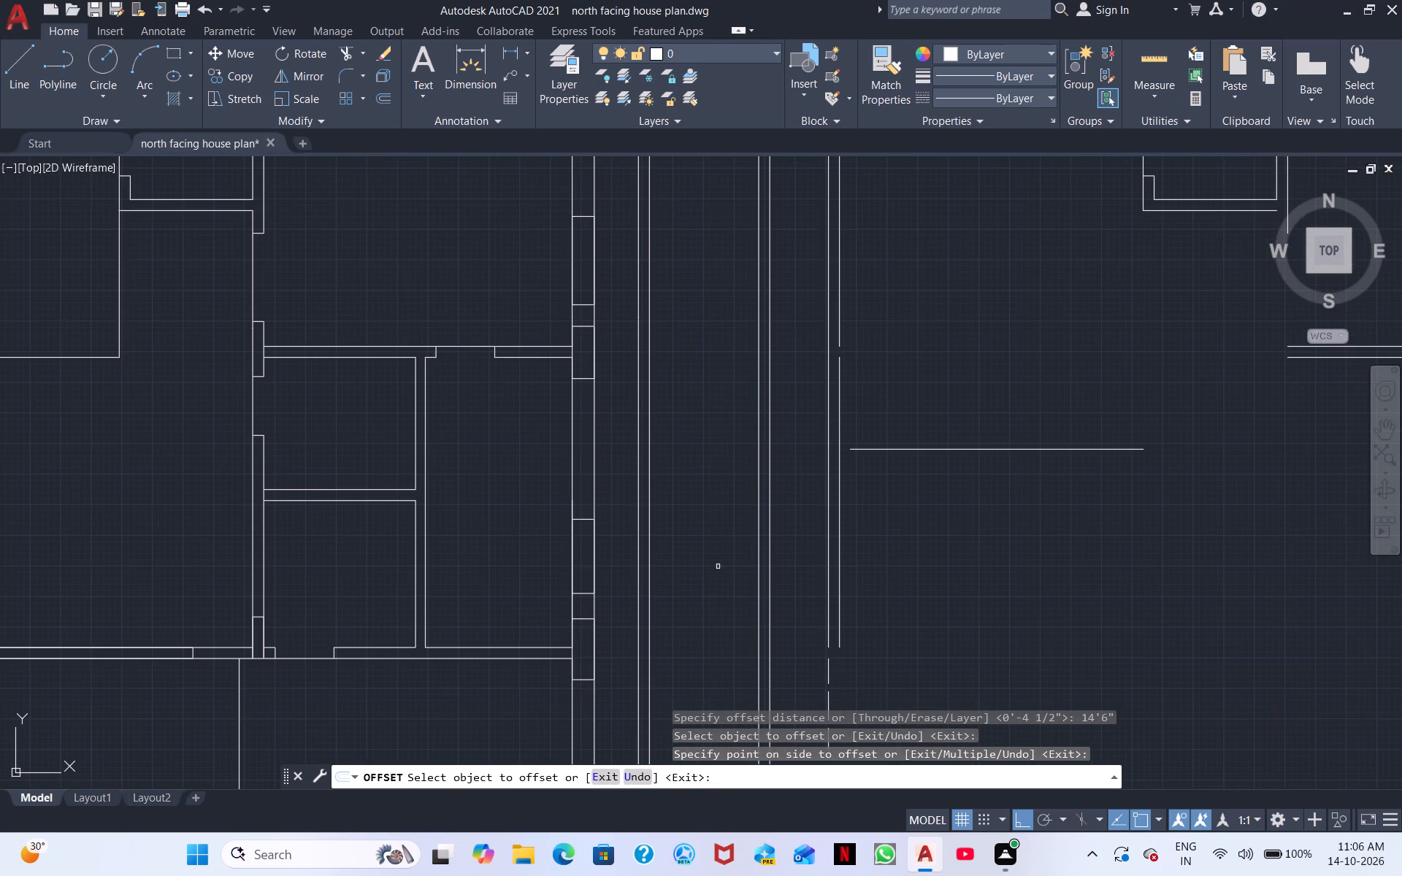
middle_drag(954, 534, 893, 875)
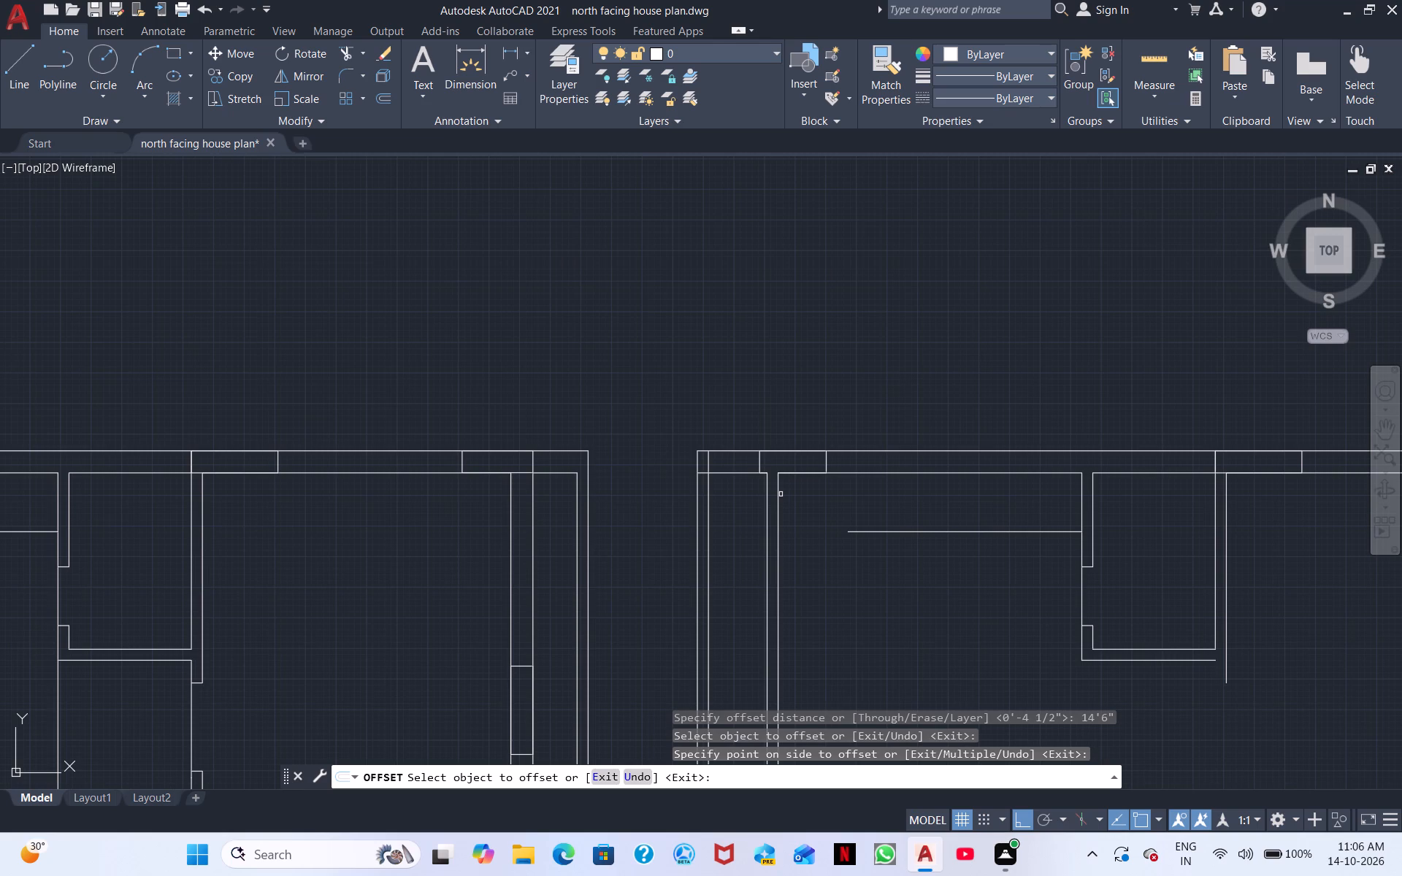
click(345, 47)
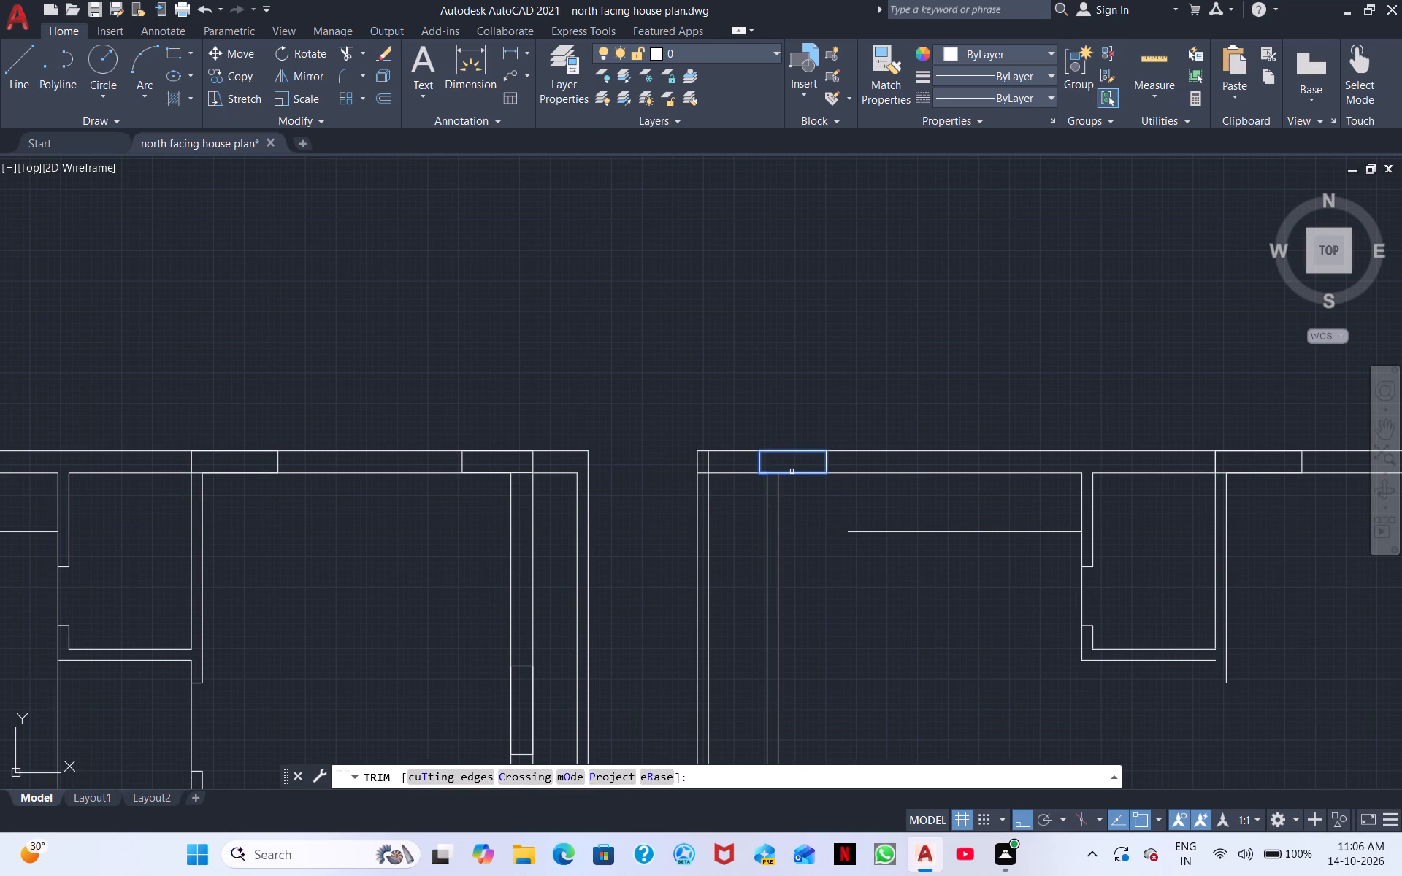
shift+click(792, 472)
middle_drag(852, 596, 824, 469)
middle_drag(849, 543, 841, 480)
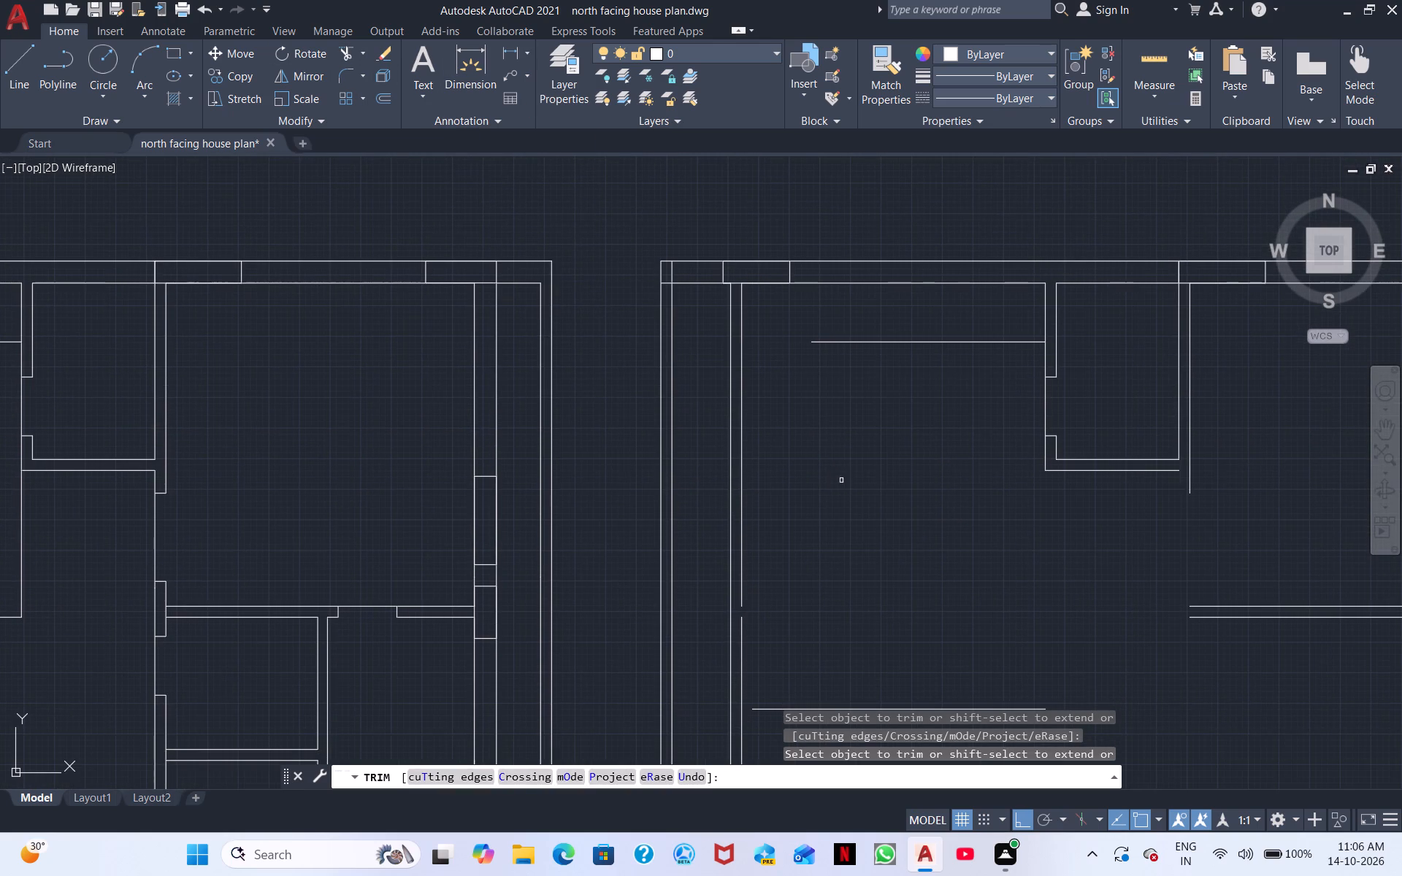
middle_drag(875, 564, 854, 469)
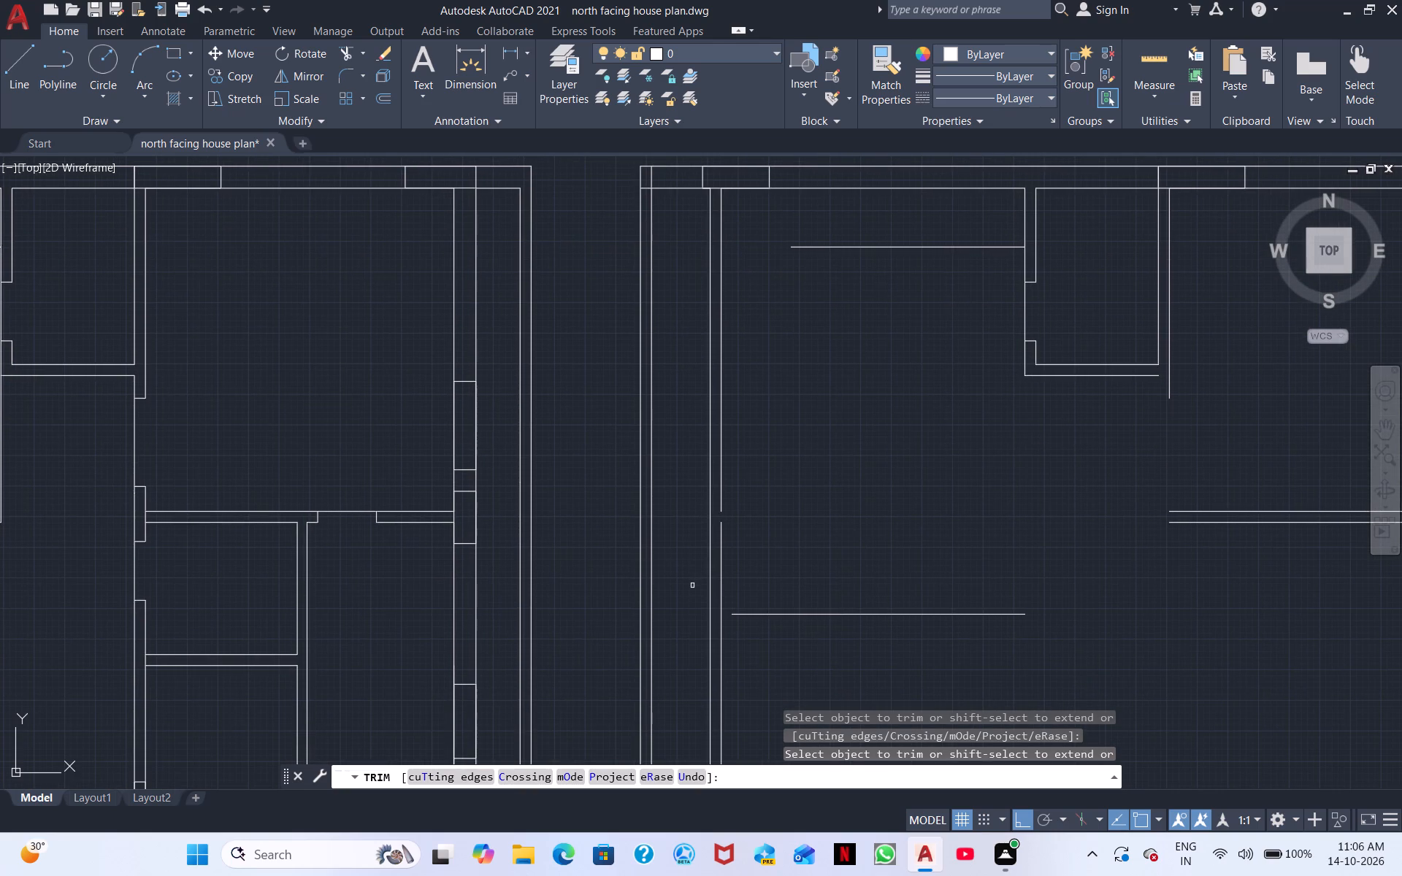
shift+click(724, 573)
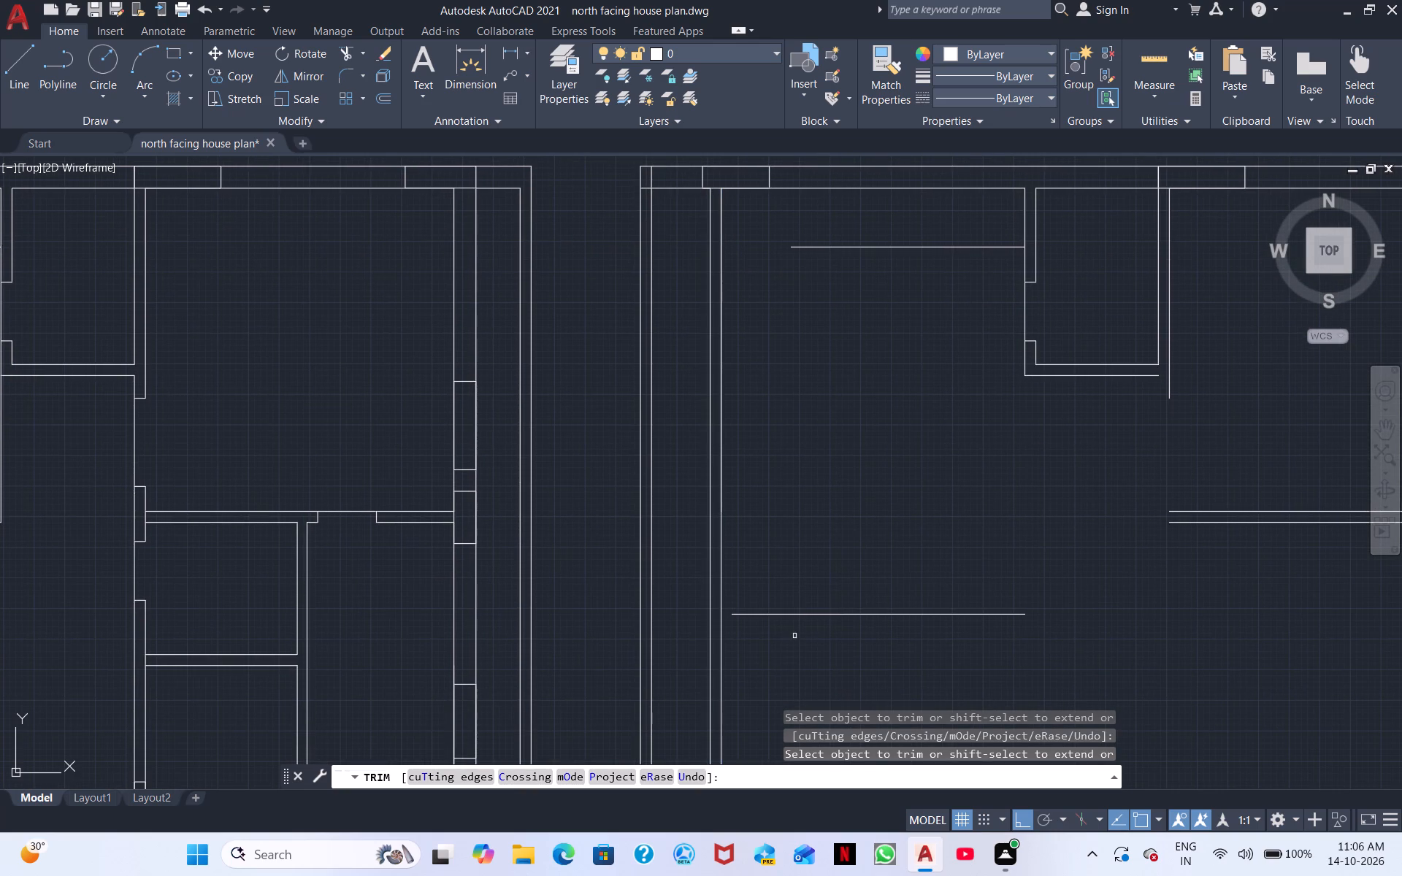
shift+click(805, 615)
key(Escape)
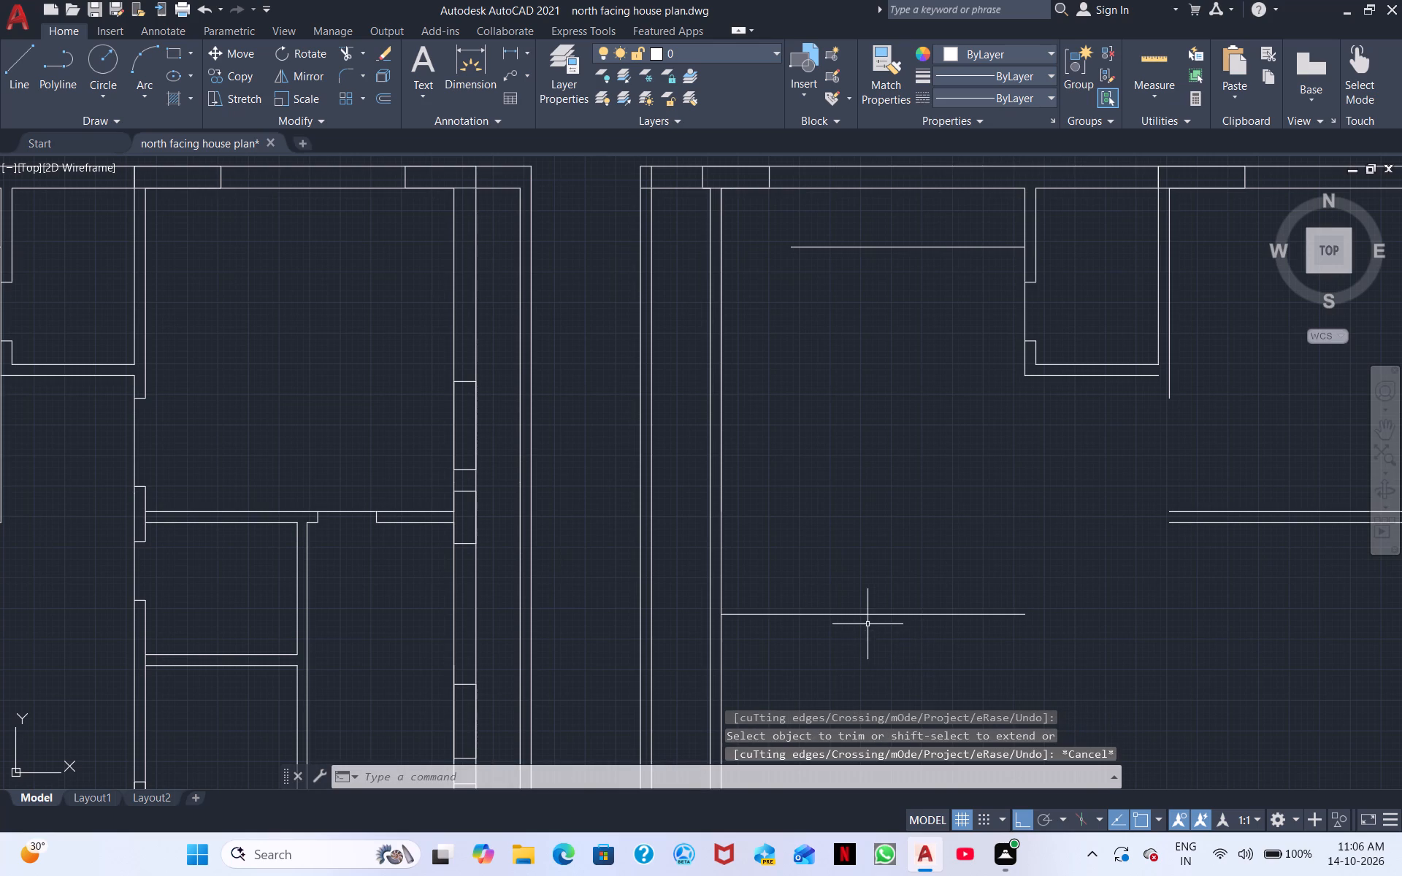
Offset the copied northwest room's new south line 4.5" further south to give the wall its thickness.
text(o)
key(space)
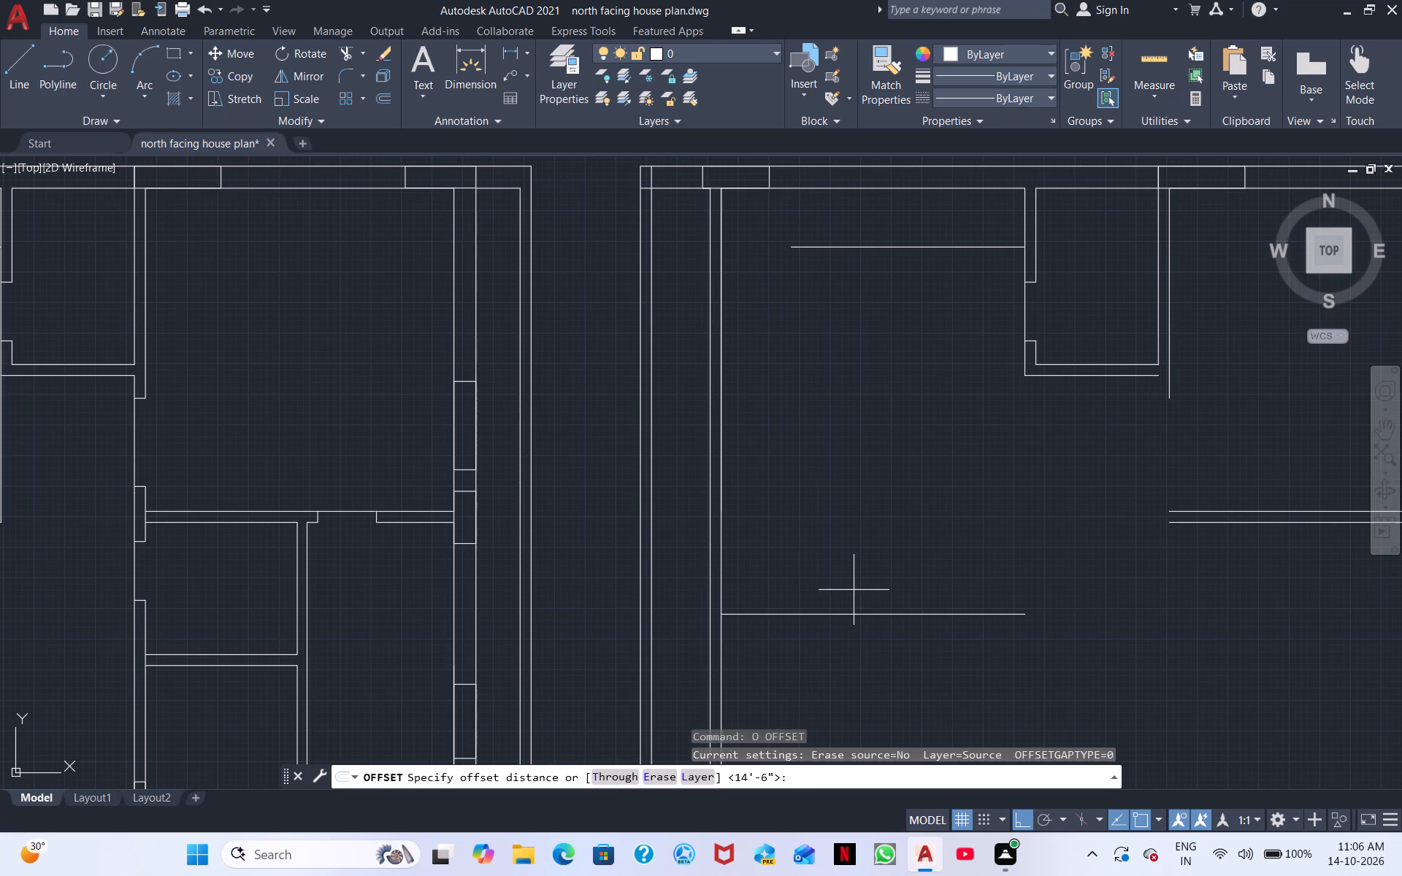
text(4.5)
key(shift+quotedbl)
key(Return)
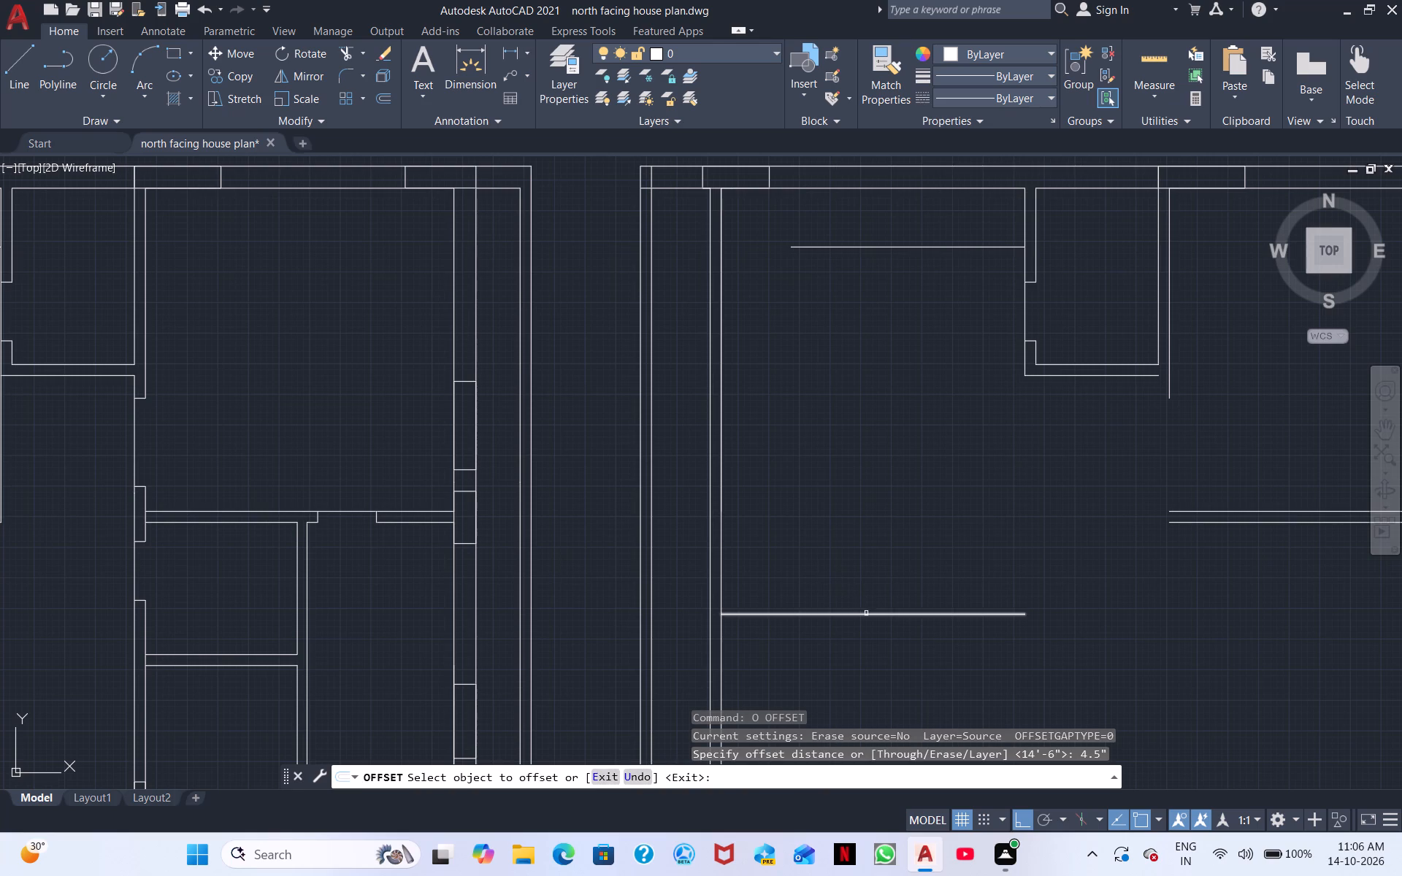
drag(867, 614, 865, 632)
click(857, 653)
key(Escape)
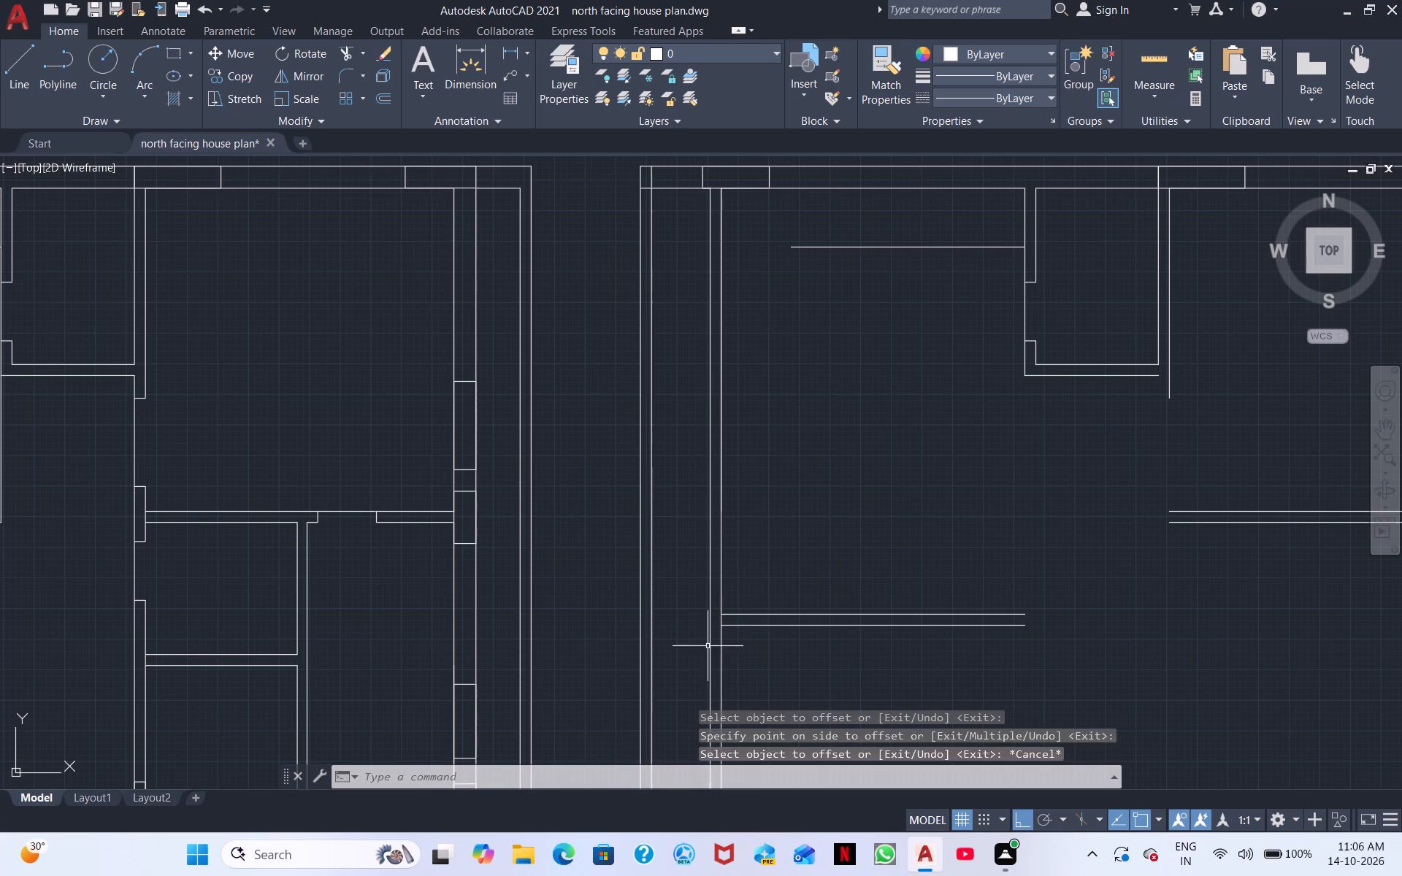
Offset the lower line of the copied northeast room's south wall 4'9" to the south.
scroll(852, 604, down, 1)
middle_drag(851, 613, 880, 447)
middle_drag(1019, 554, 1008, 450)
middle_drag(995, 504, 1011, 437)
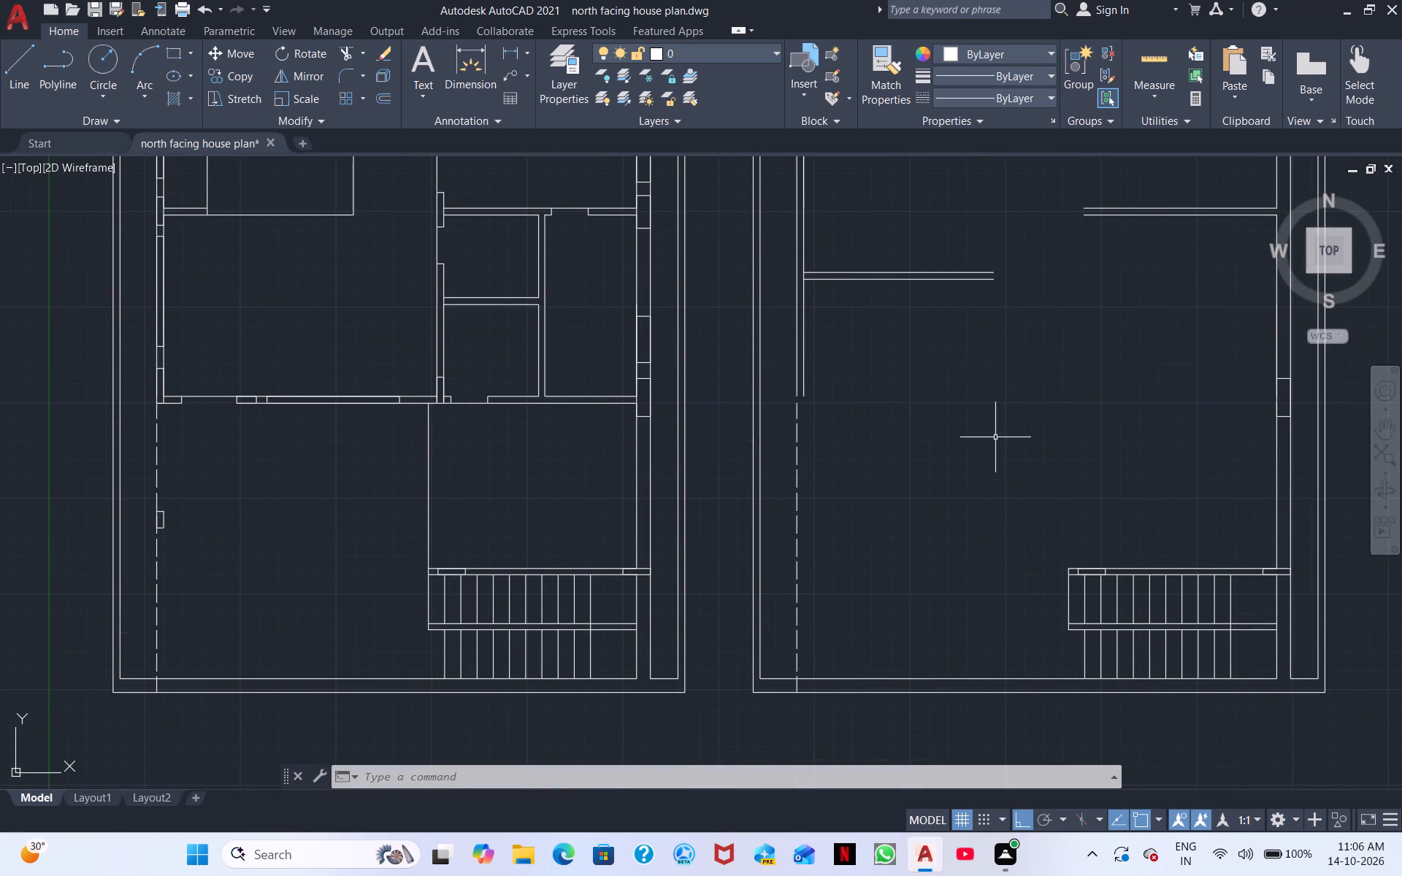
middle_drag(1068, 393, 1022, 444)
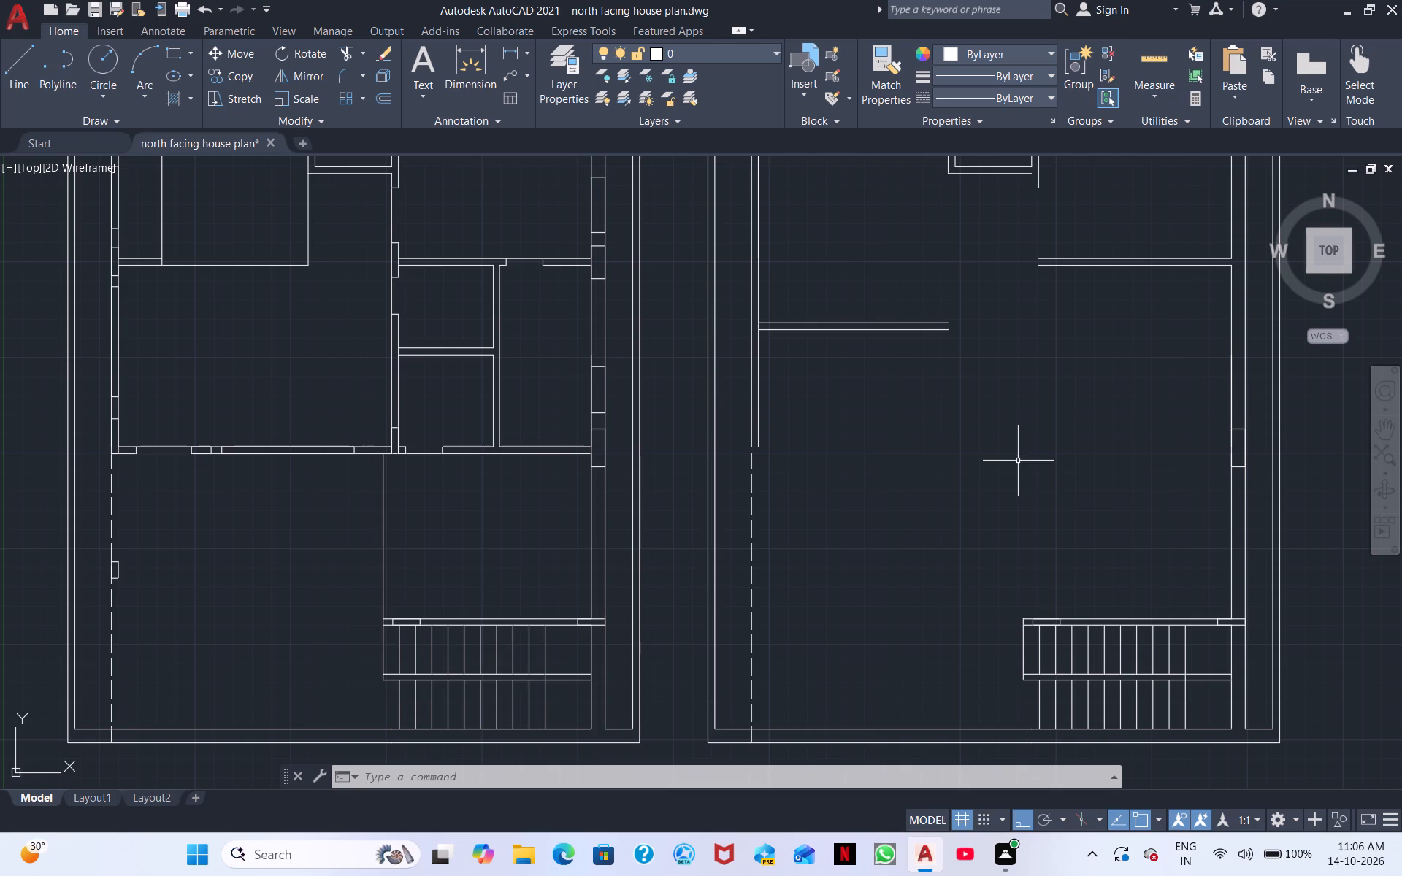
middle_drag(1144, 369, 1051, 500)
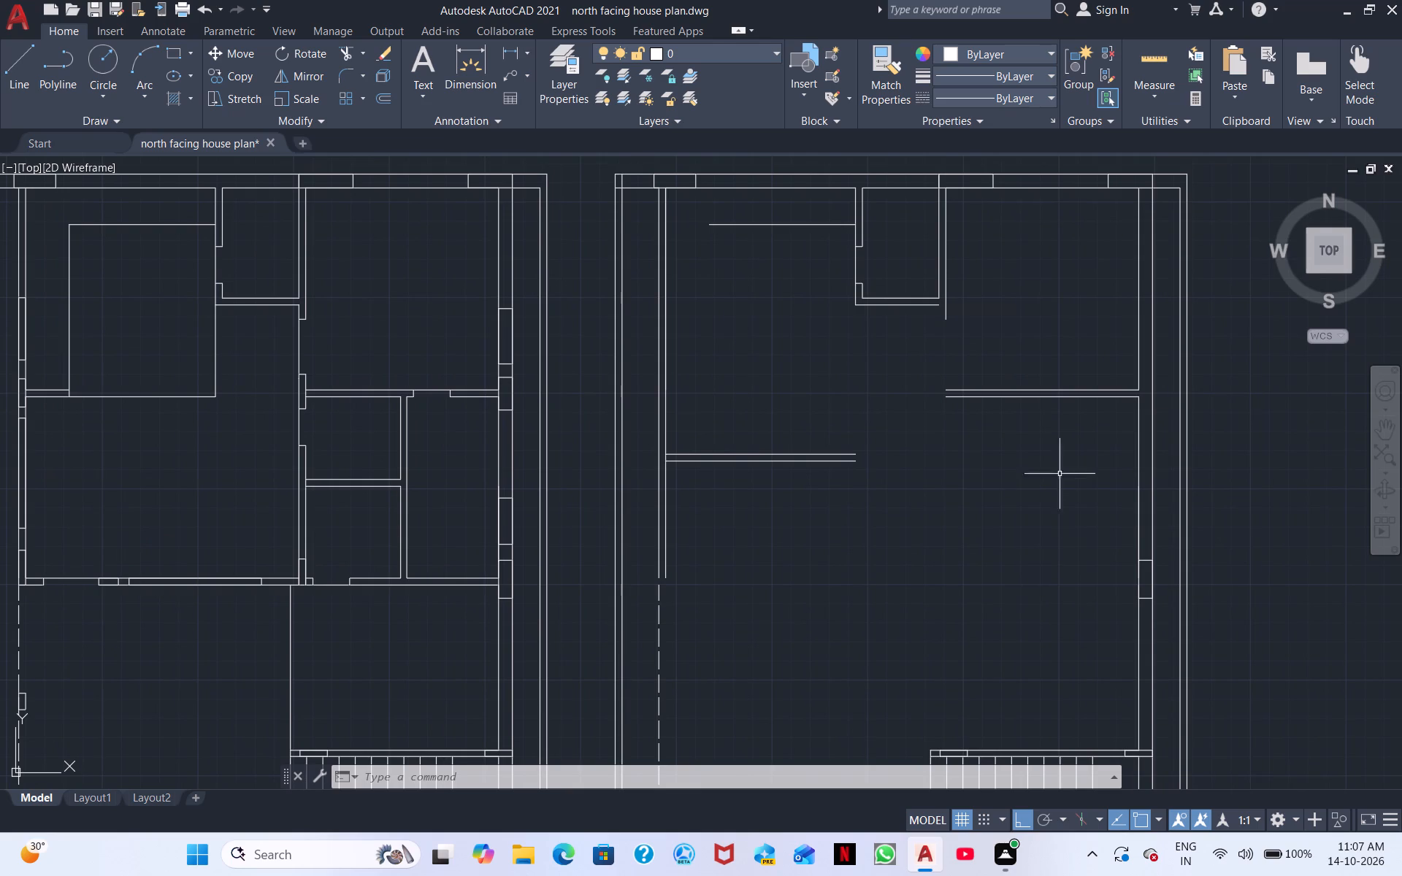
text(o)
key(space)
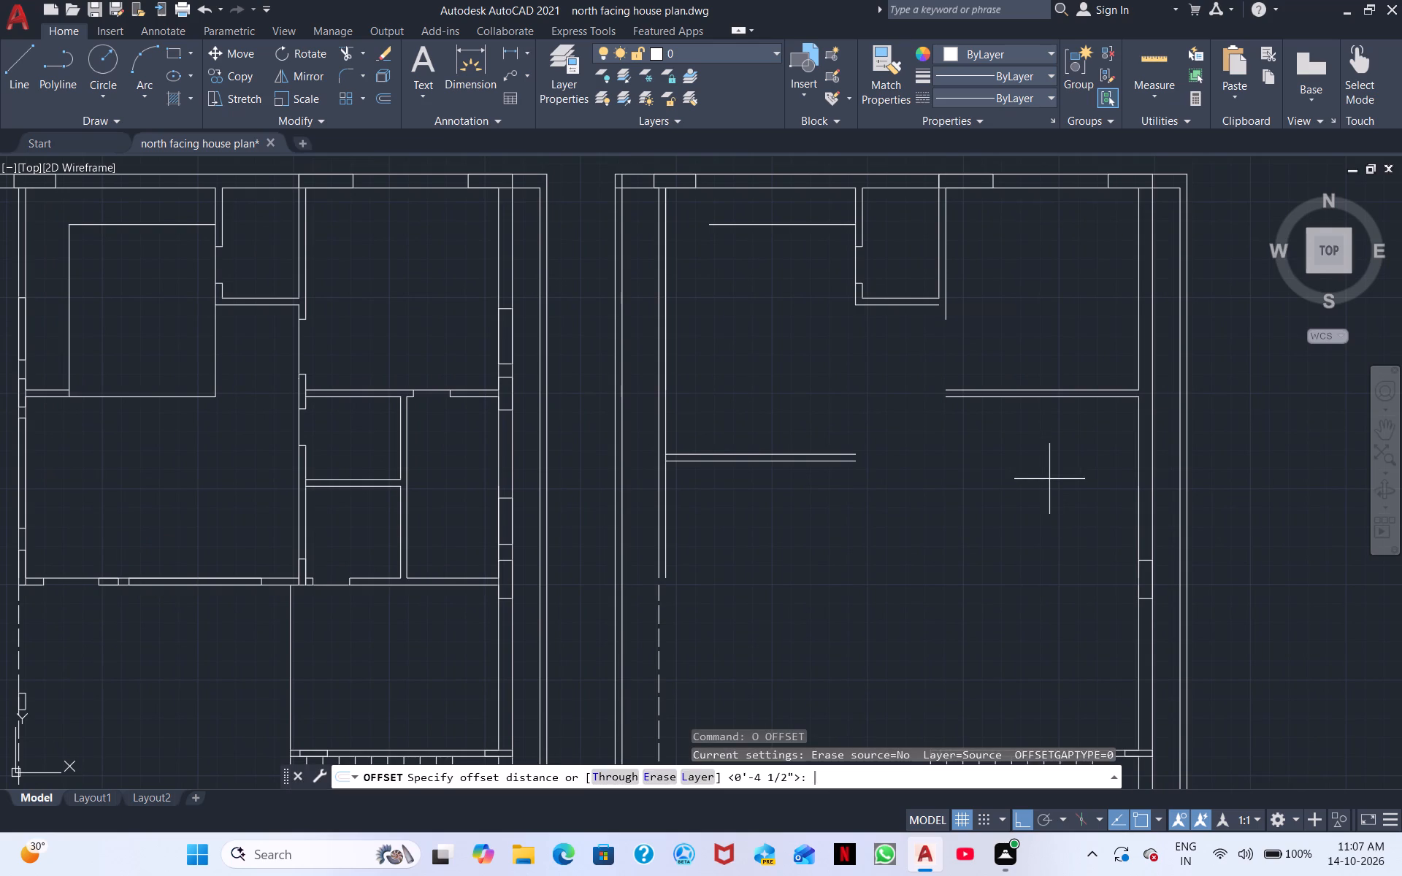
key(7)
key(BackSpace)
text(4')
key(9)
key(shift+quotedbl)
key(Return)
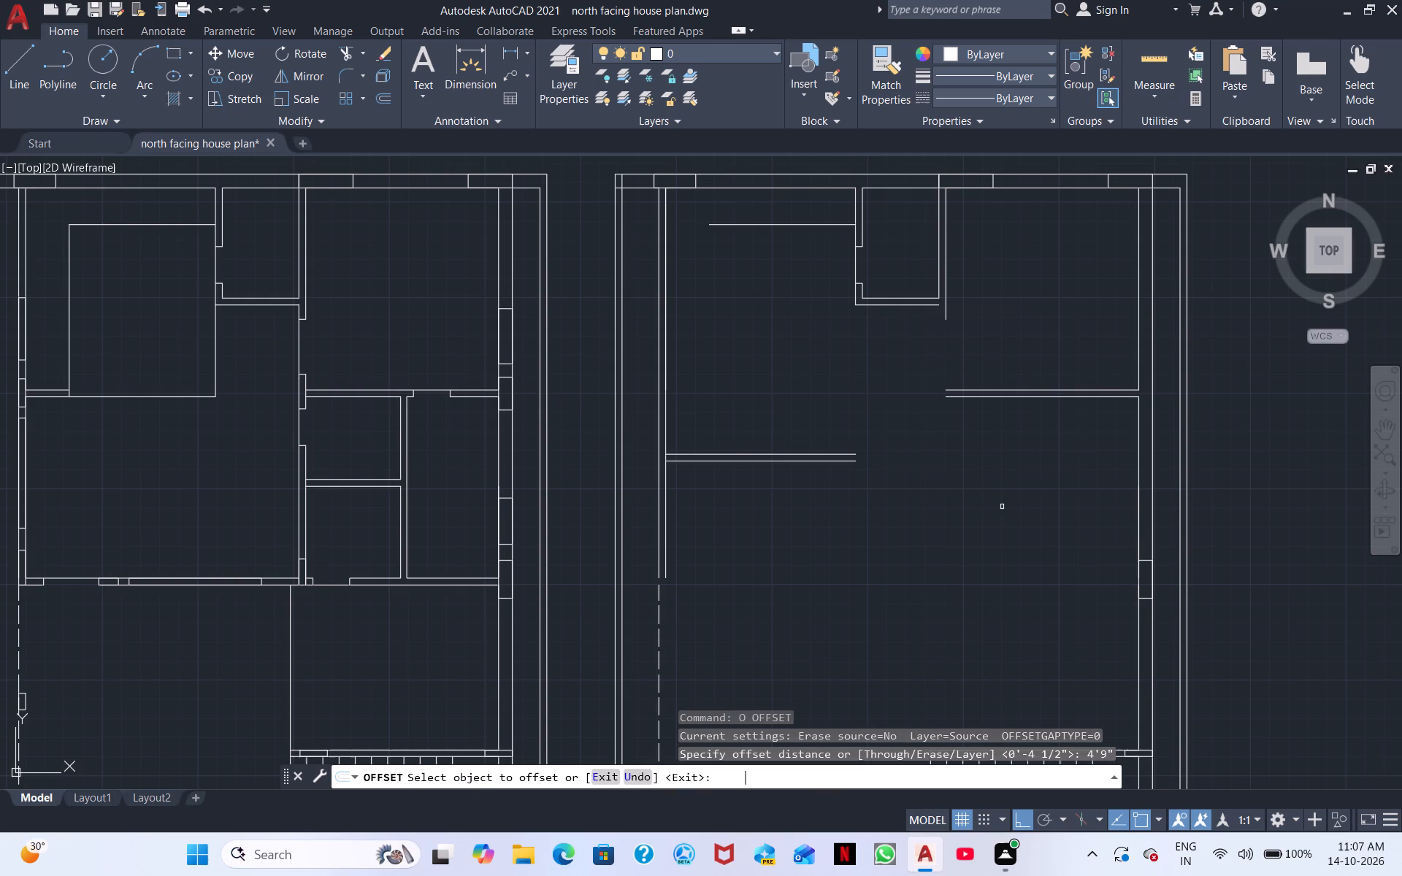
click(1046, 399)
click(1049, 430)
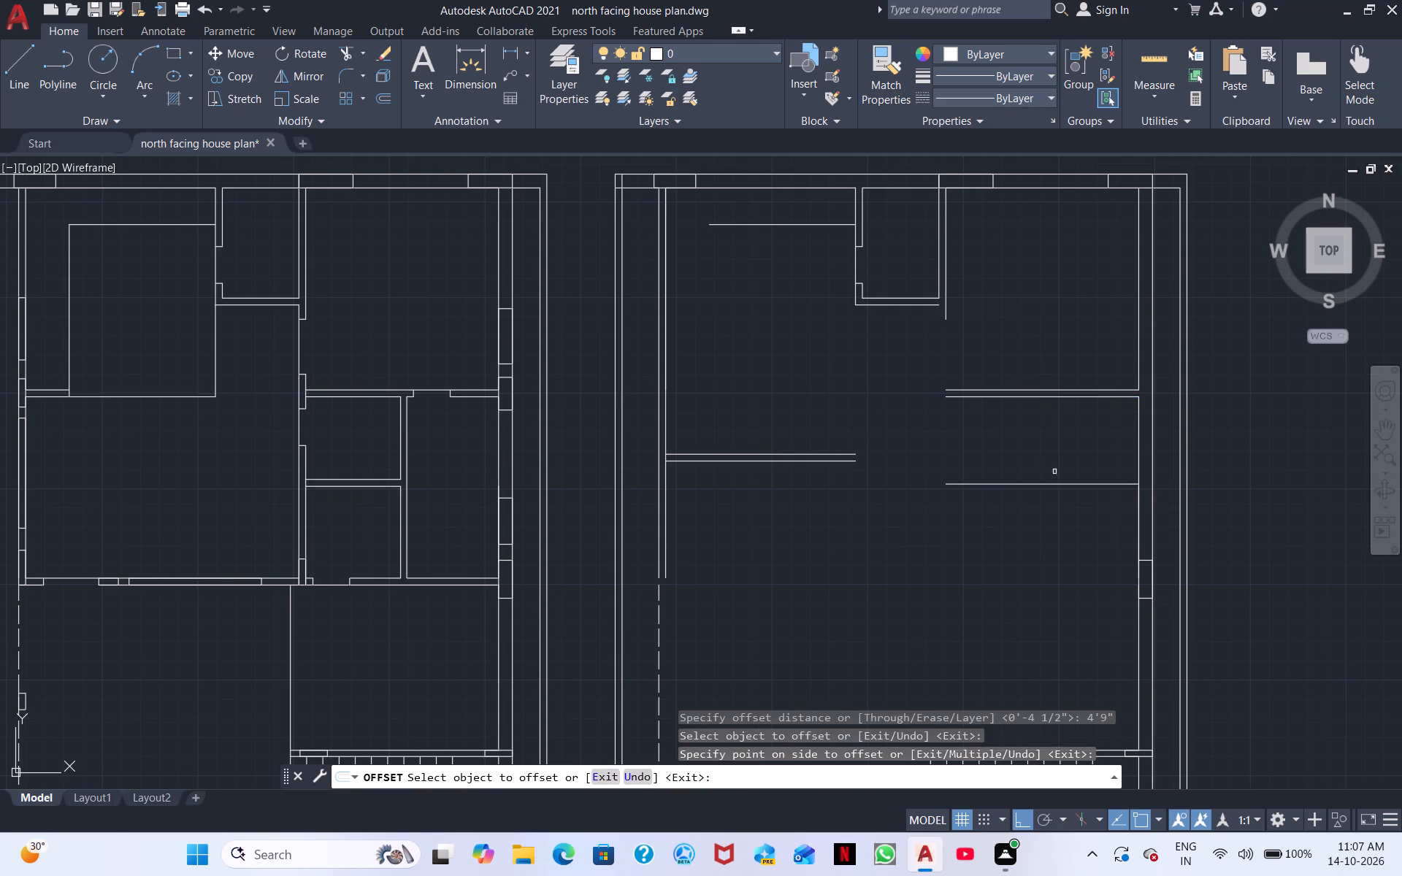
key(space)
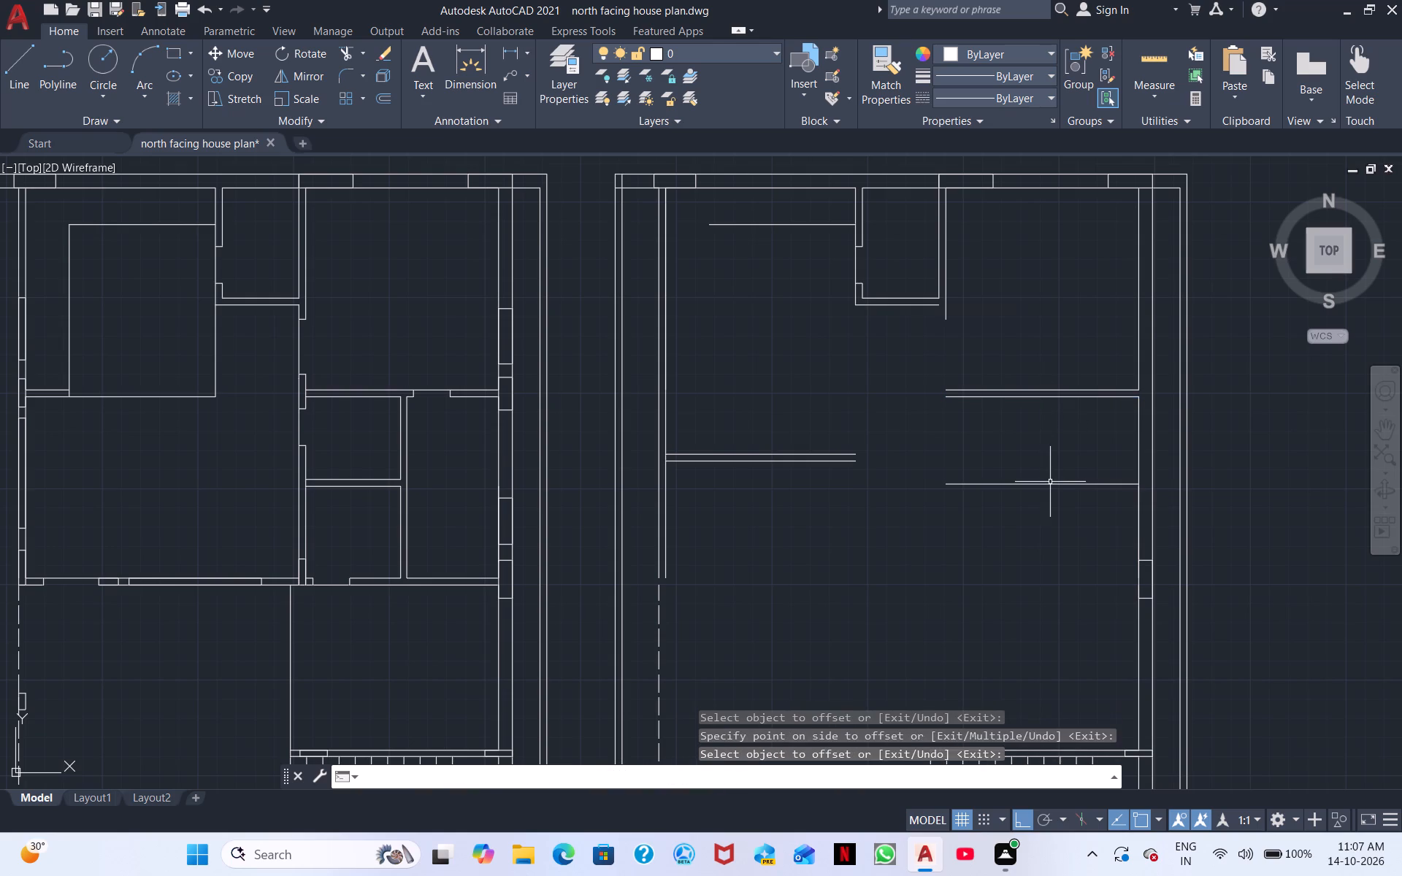
Offset the new line below the copied northeast room 4.5" further south to give the wall its thickness.
key(space)
text(4.5")
key(Return)
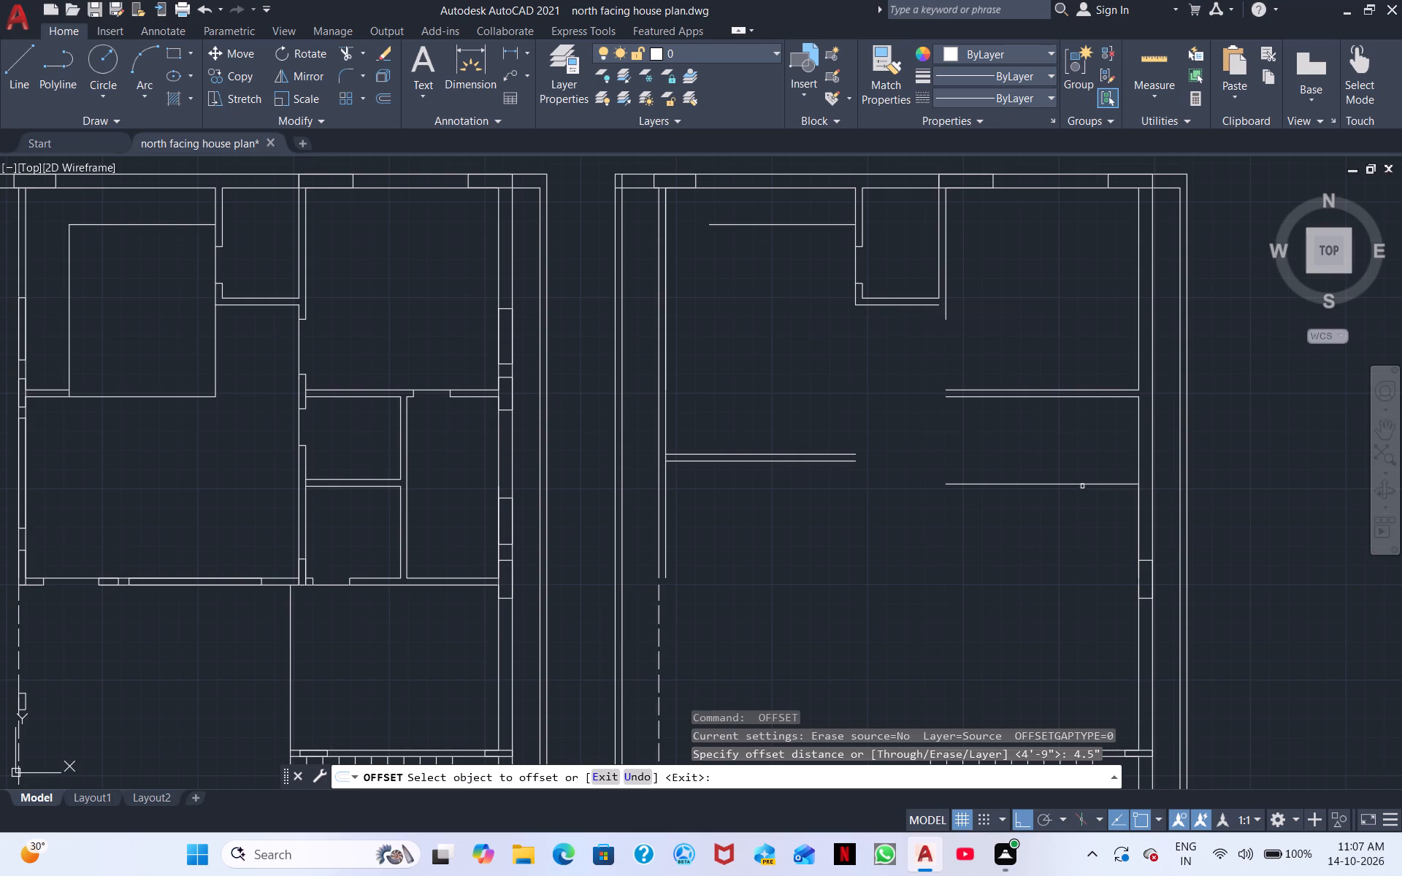
drag(1086, 484, 1088, 493)
click(1088, 504)
key(space)
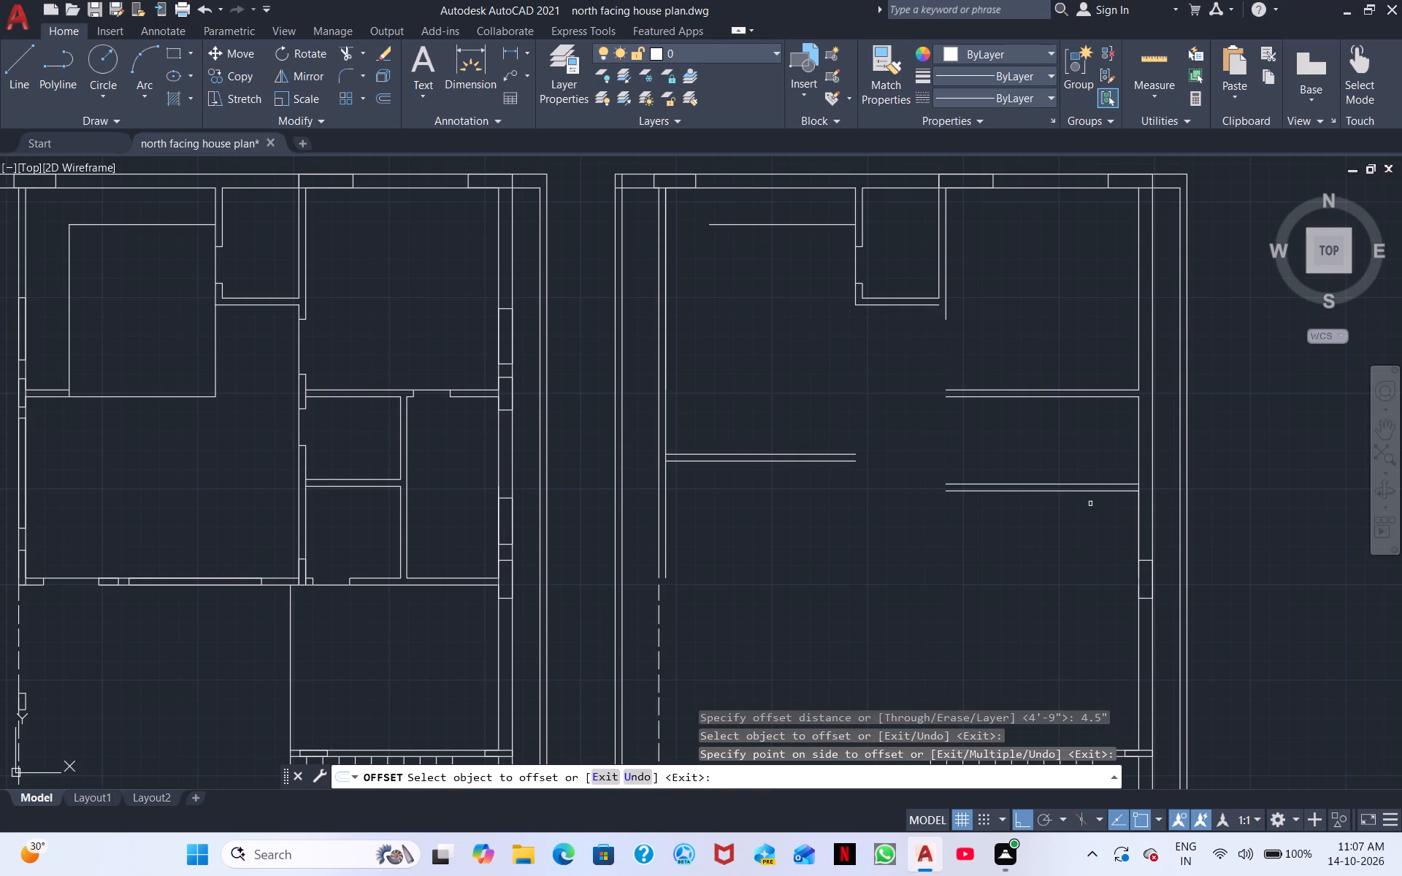
Offset the lower line of the southernmost new wall below the copied northeast room 4'11" to the south.
key(space)
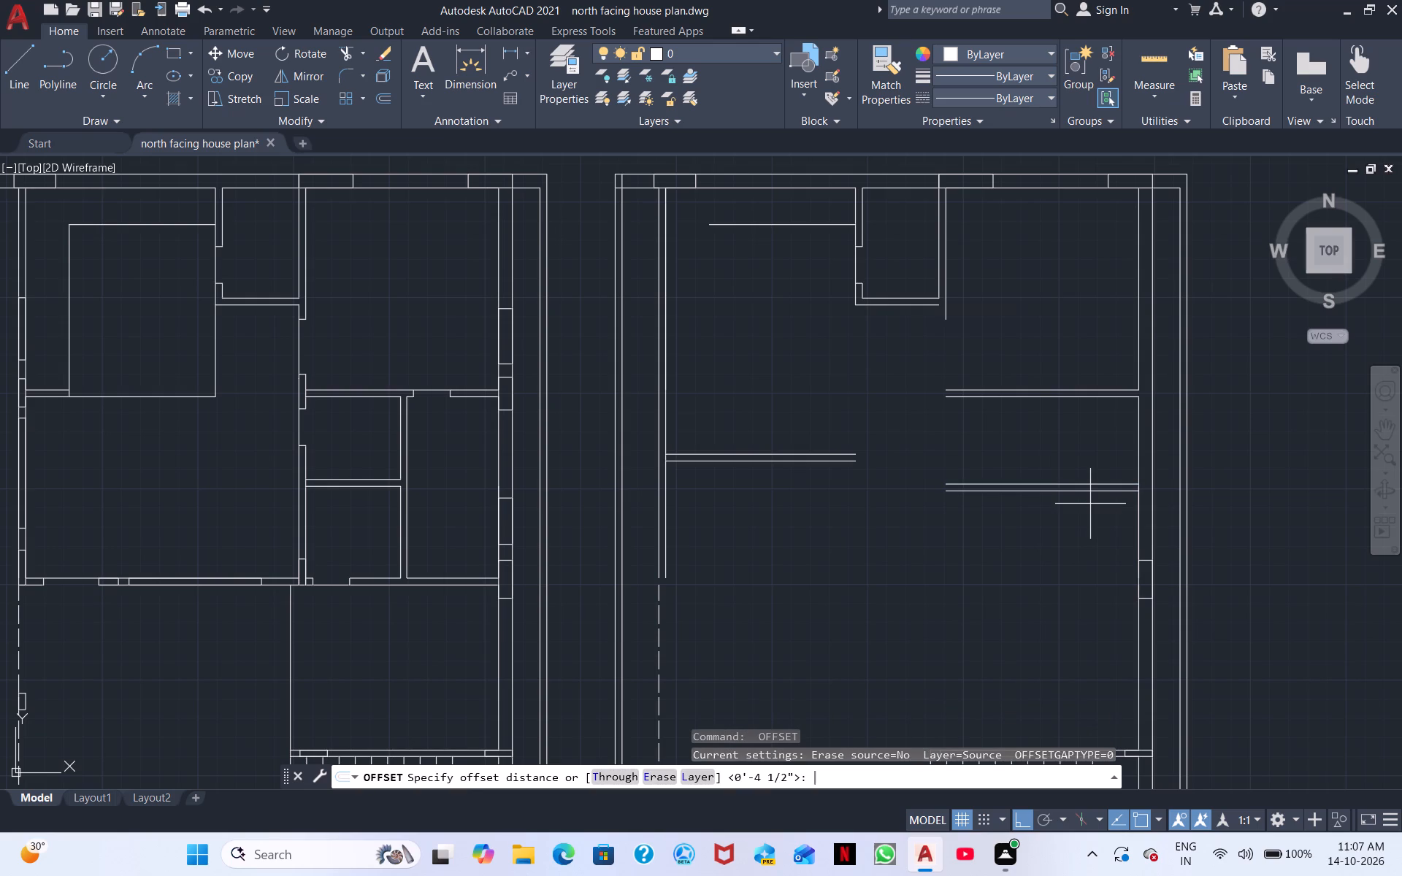
key(4)
text('11)
key(shift+quotedbl)
key(Return)
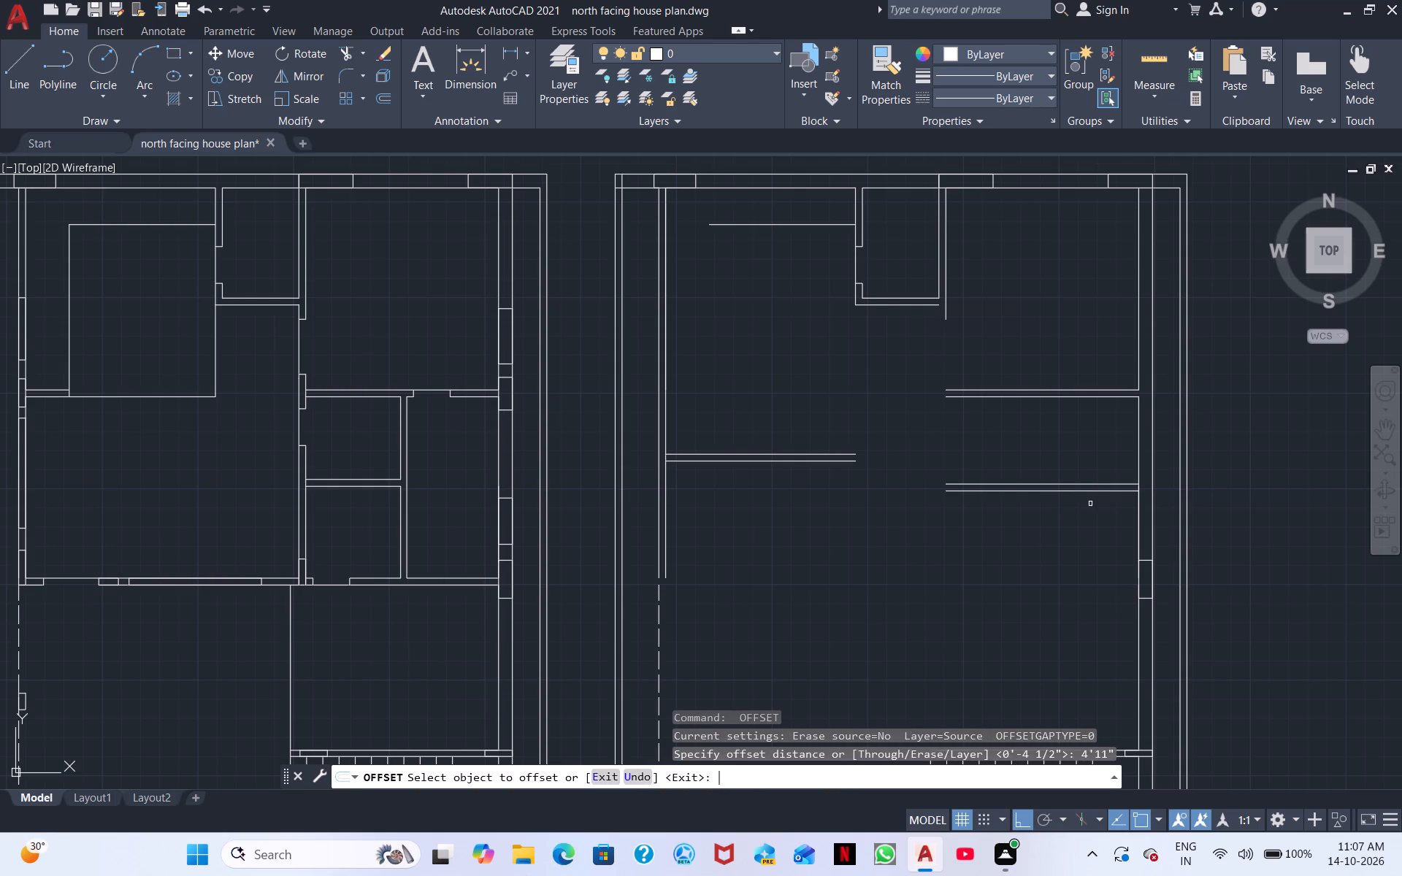
drag(1027, 490, 1024, 510)
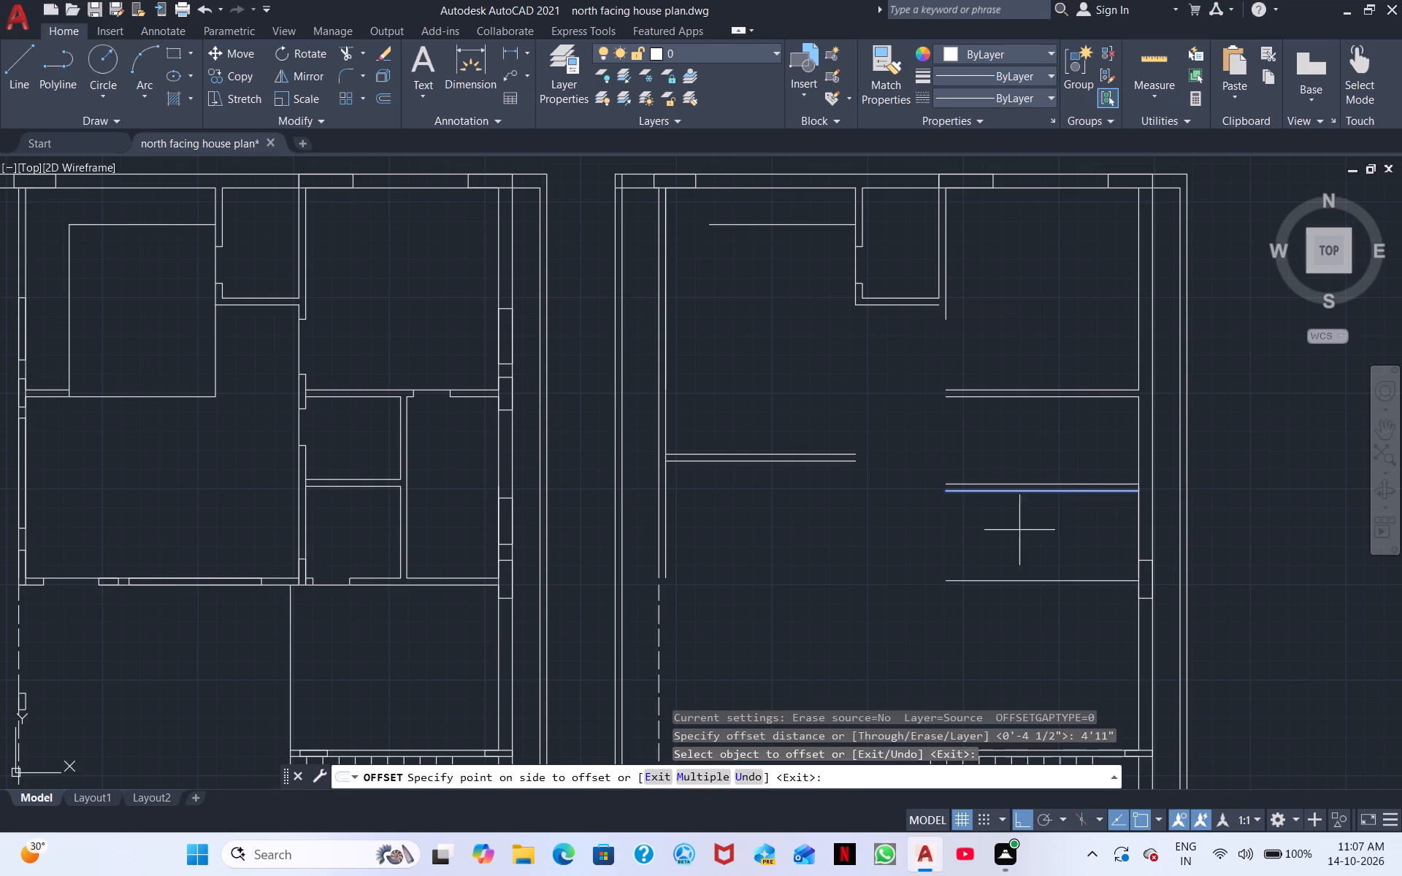
click(1016, 545)
key(space)
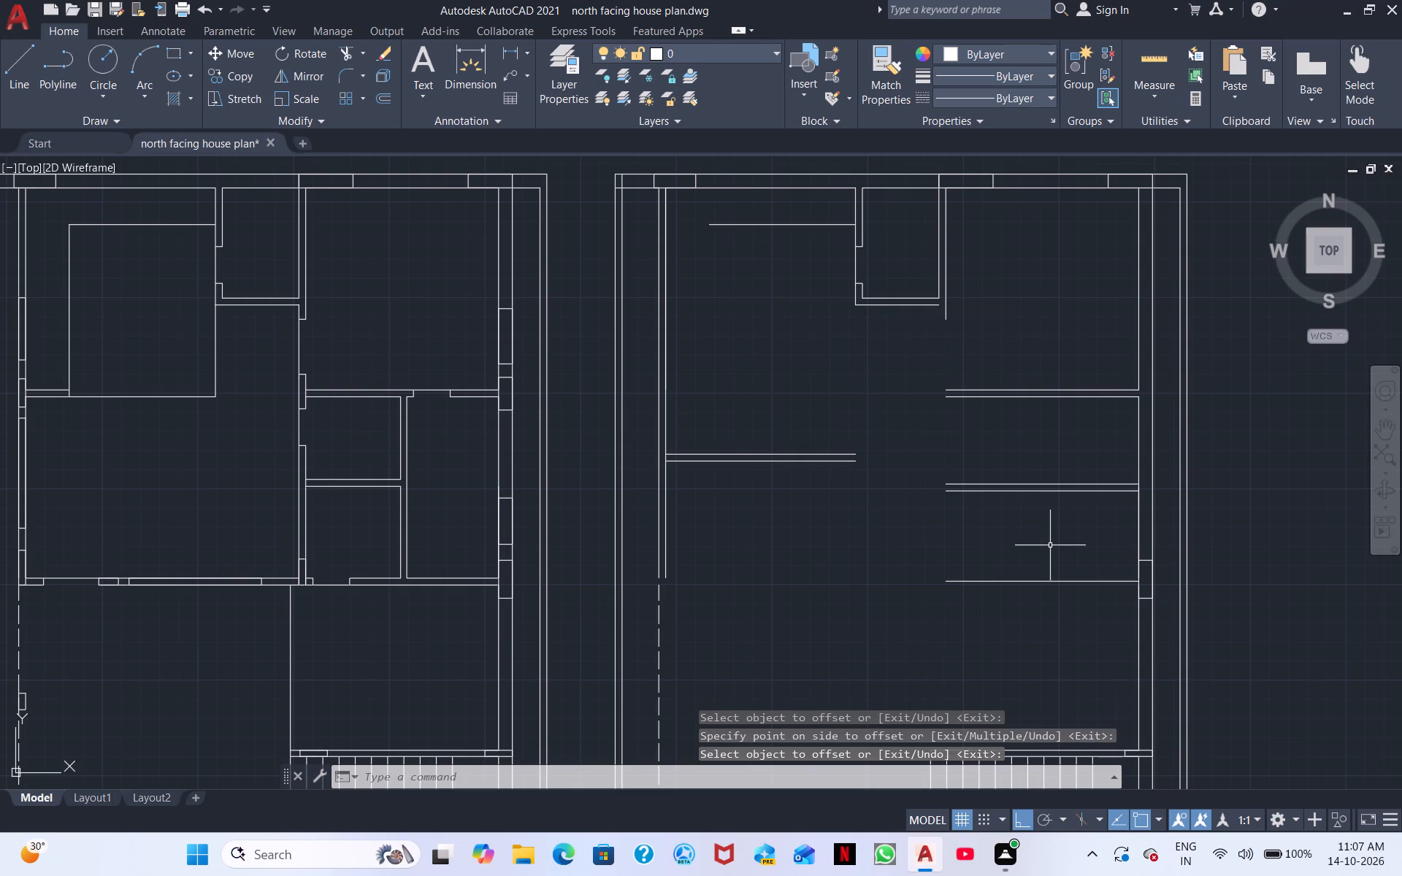
Offset the new southernmost line in the eastern room column 4.5" further south to give the wall its thickness.
key(BackSpace)
key(space)
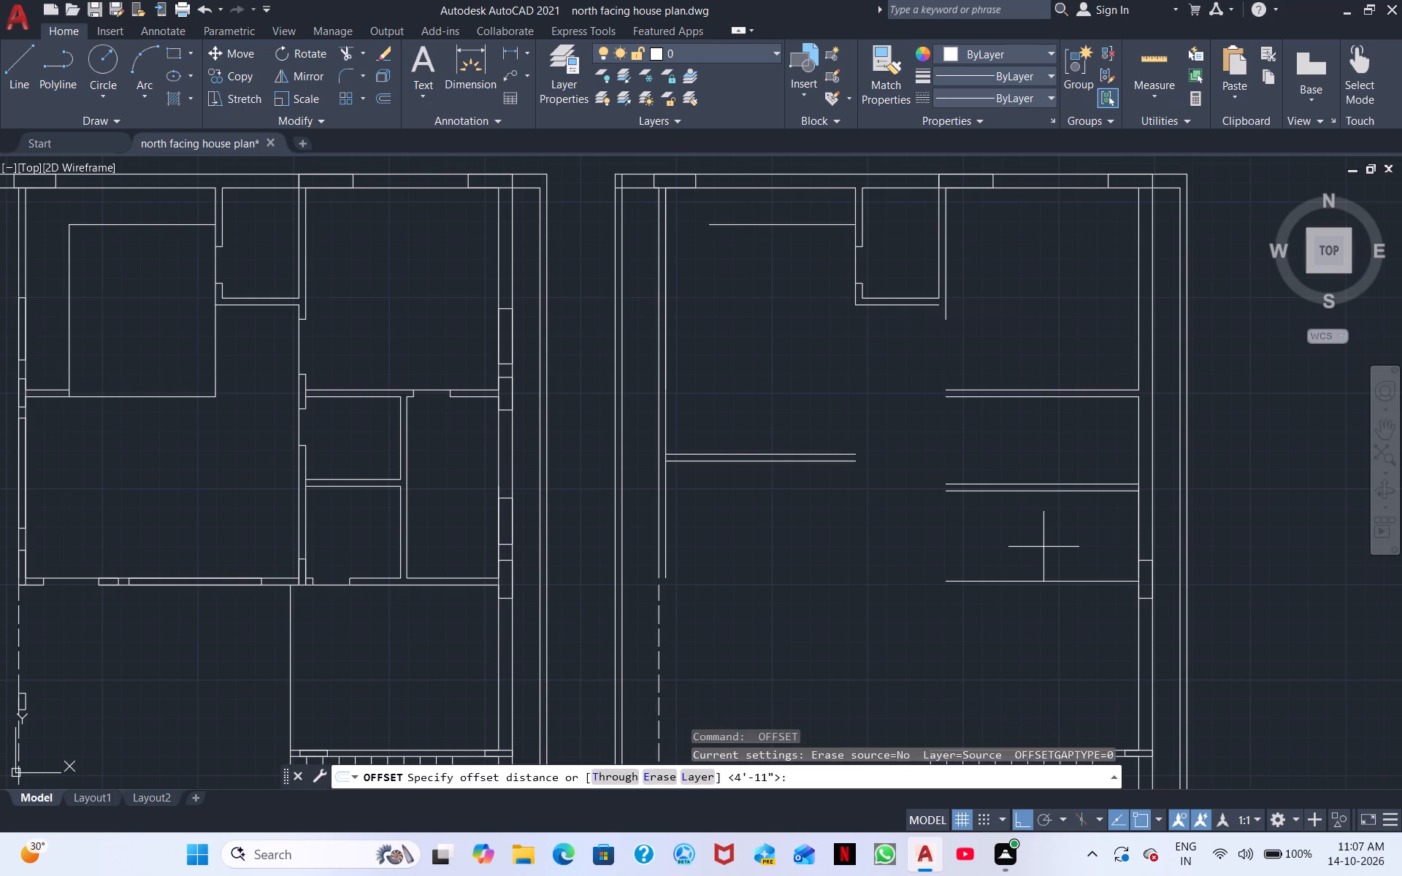
text(4.5)
key(shift+quotedbl)
key(Return)
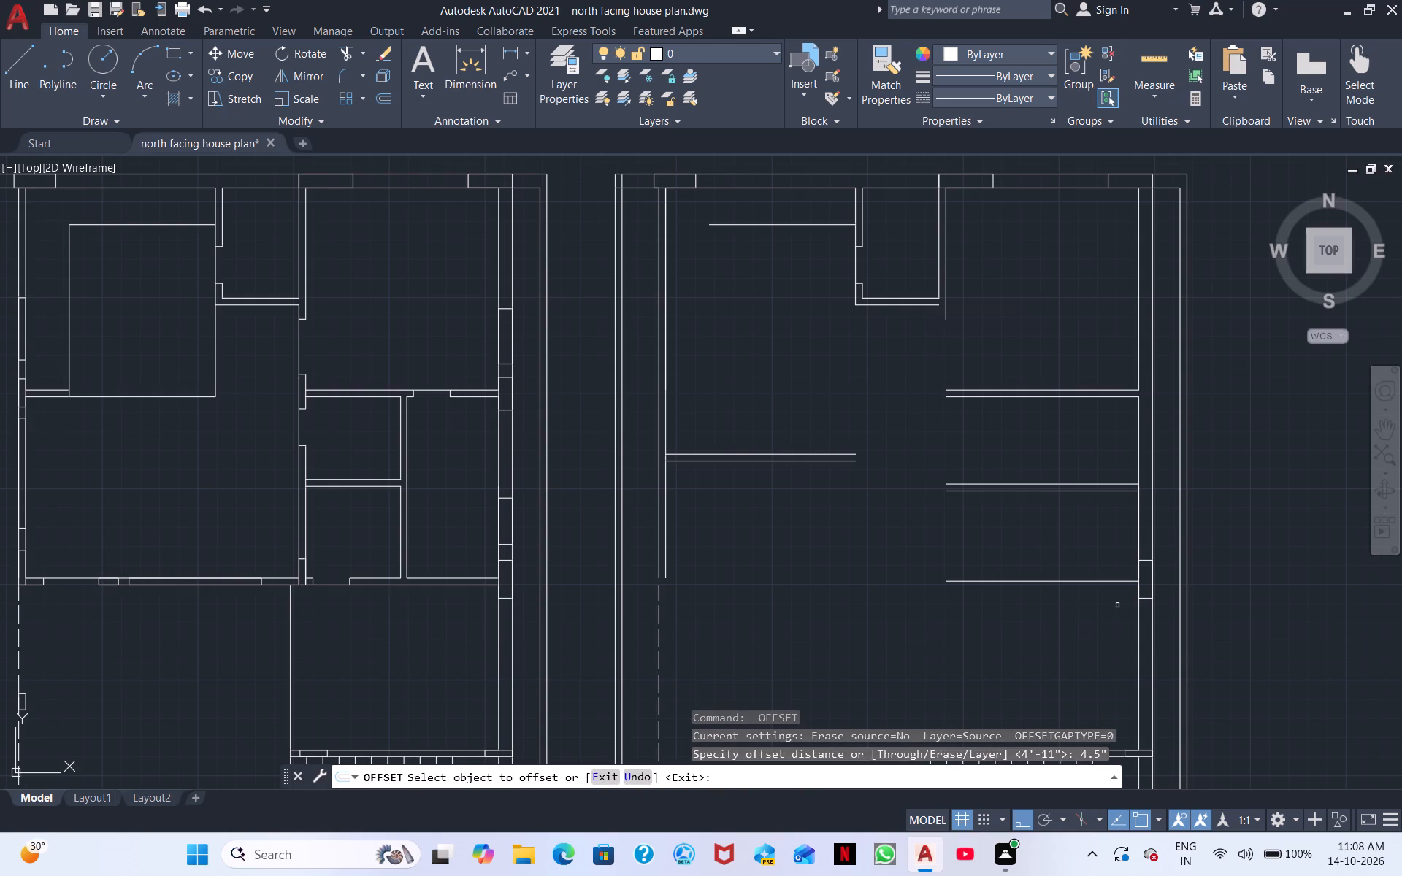
click(1092, 583)
click(1089, 602)
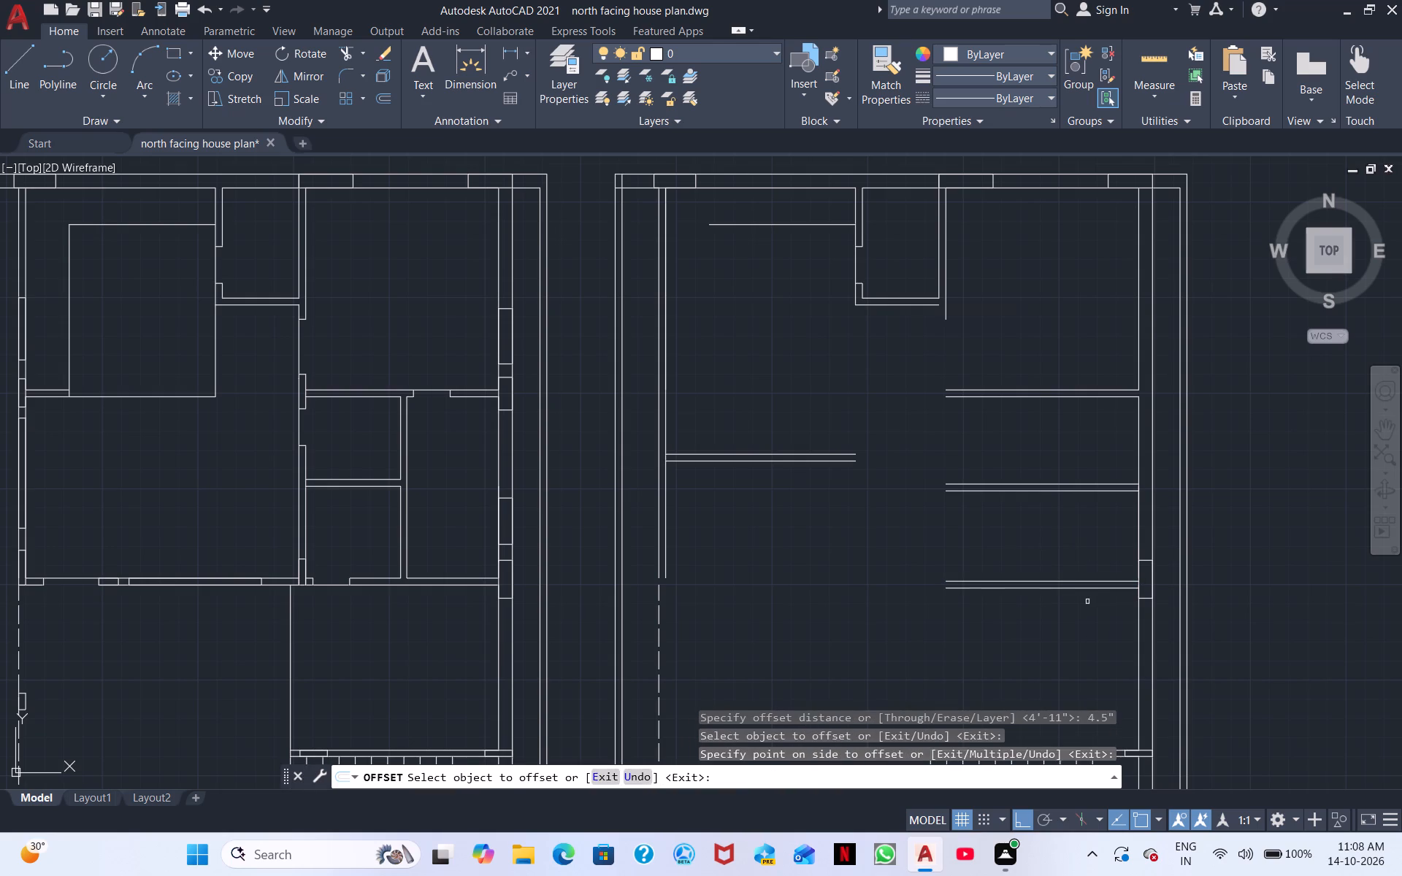
key(Escape)
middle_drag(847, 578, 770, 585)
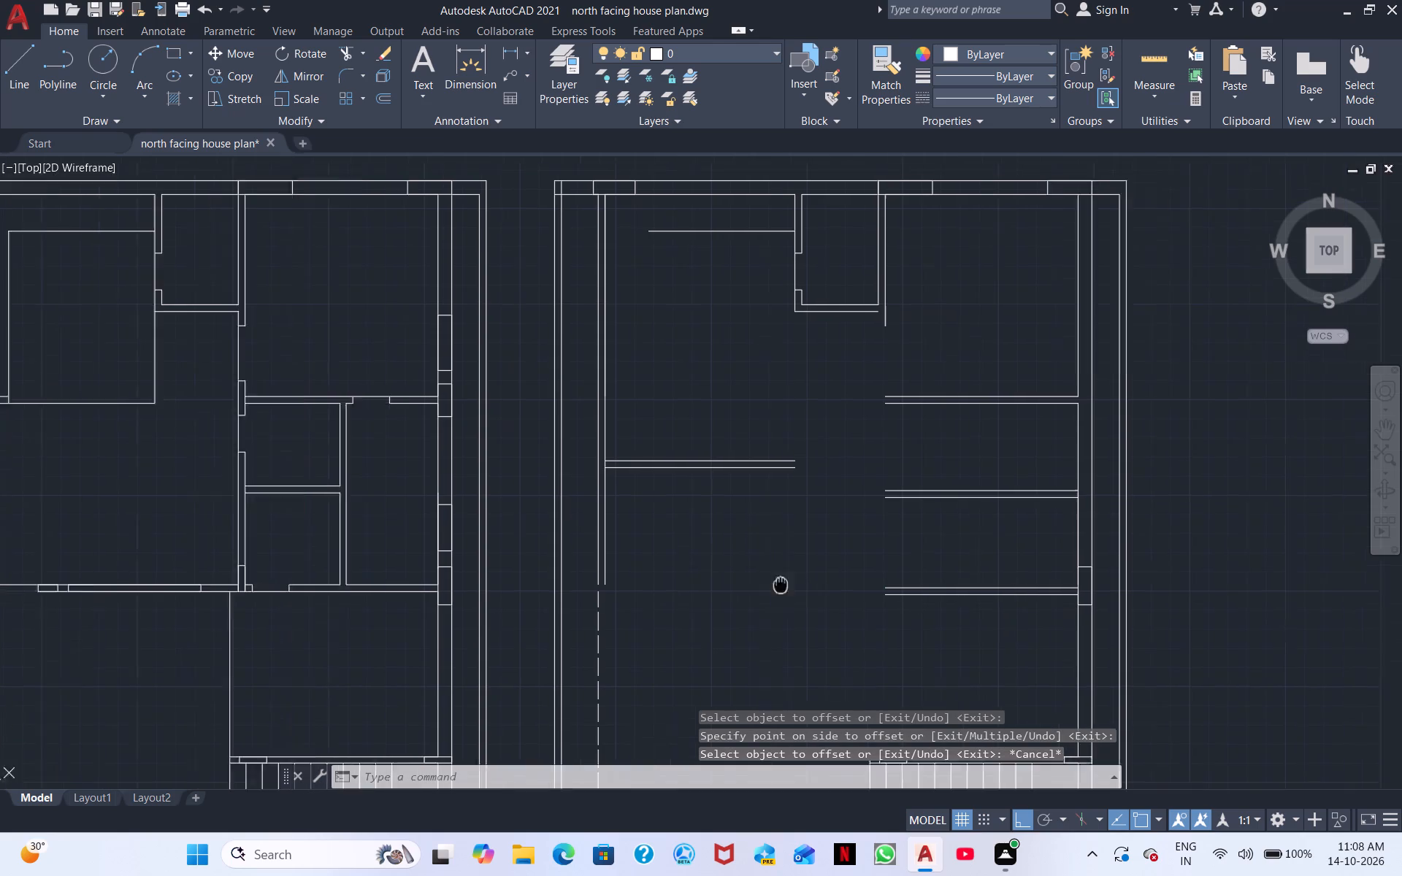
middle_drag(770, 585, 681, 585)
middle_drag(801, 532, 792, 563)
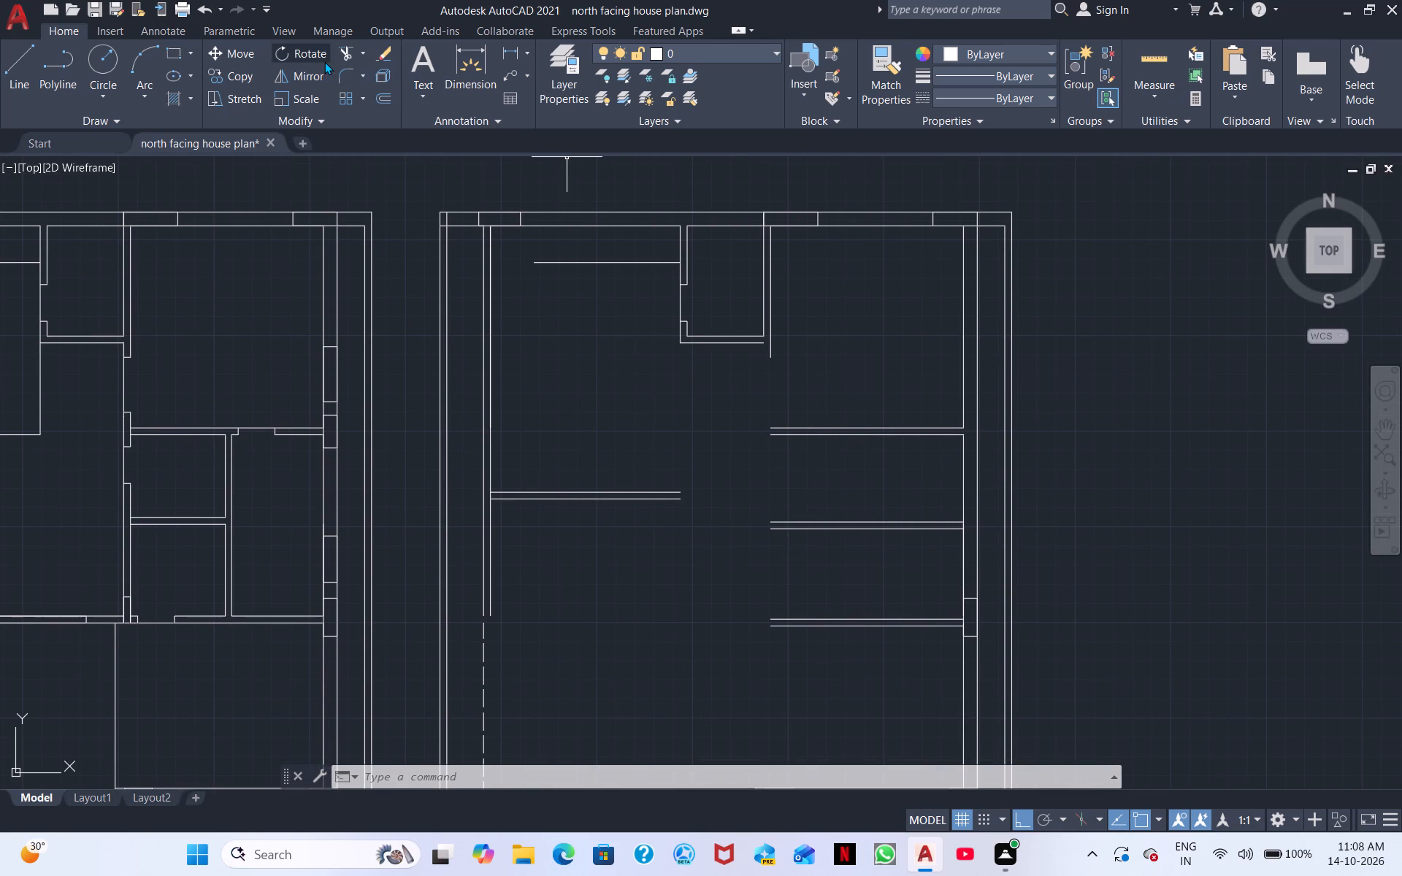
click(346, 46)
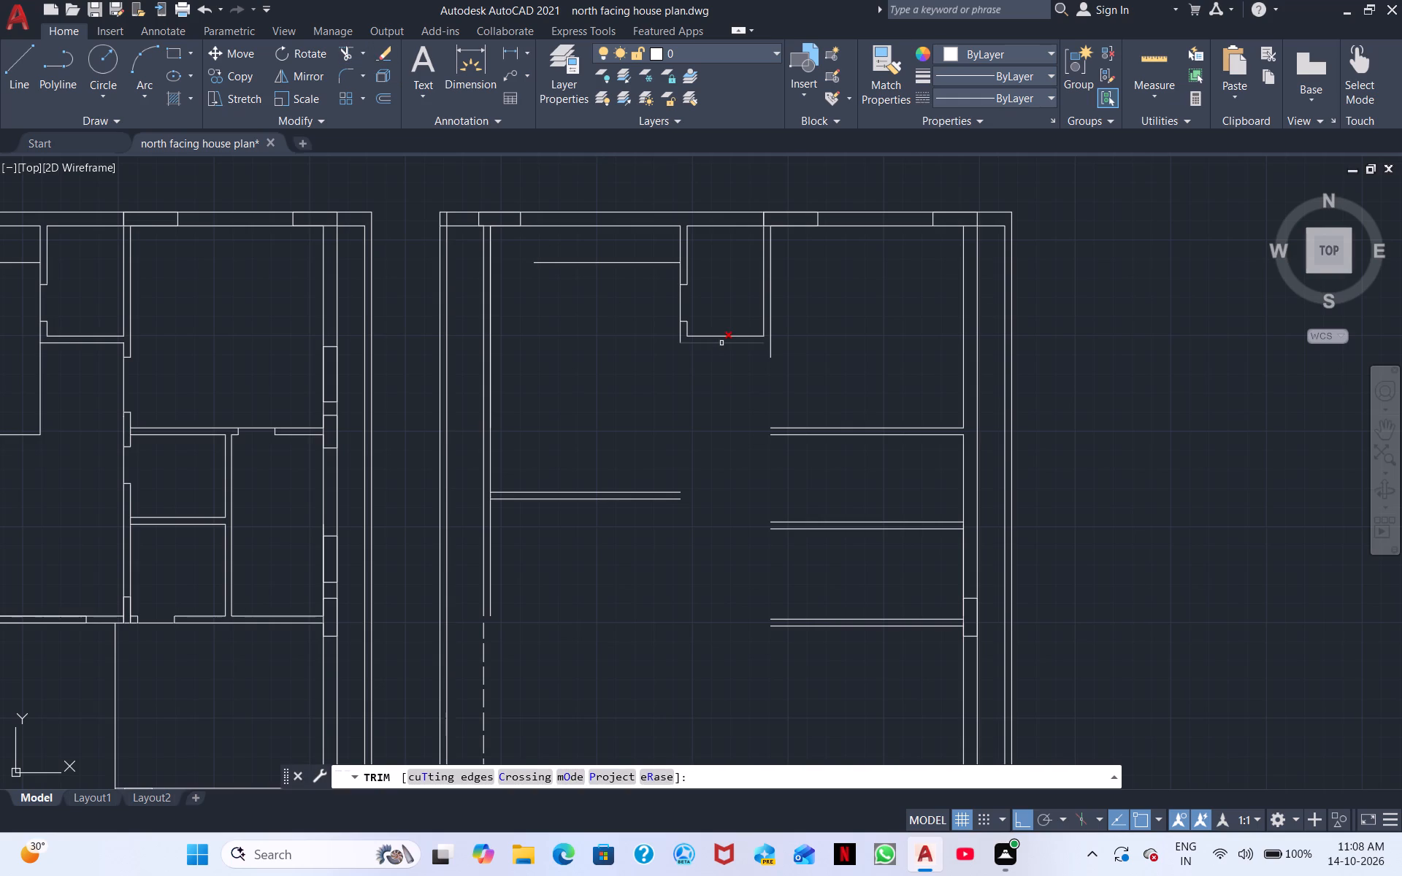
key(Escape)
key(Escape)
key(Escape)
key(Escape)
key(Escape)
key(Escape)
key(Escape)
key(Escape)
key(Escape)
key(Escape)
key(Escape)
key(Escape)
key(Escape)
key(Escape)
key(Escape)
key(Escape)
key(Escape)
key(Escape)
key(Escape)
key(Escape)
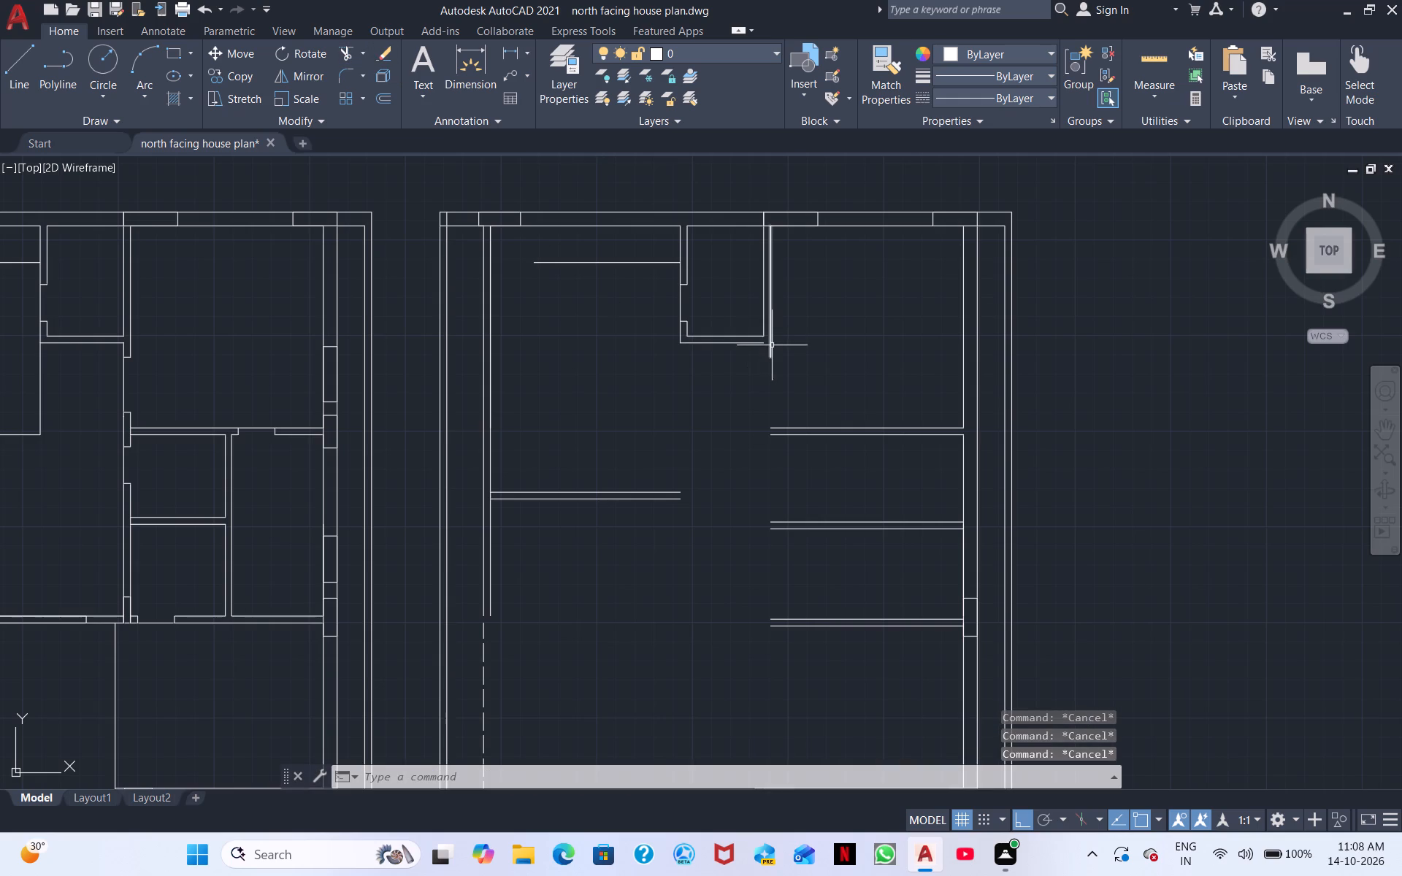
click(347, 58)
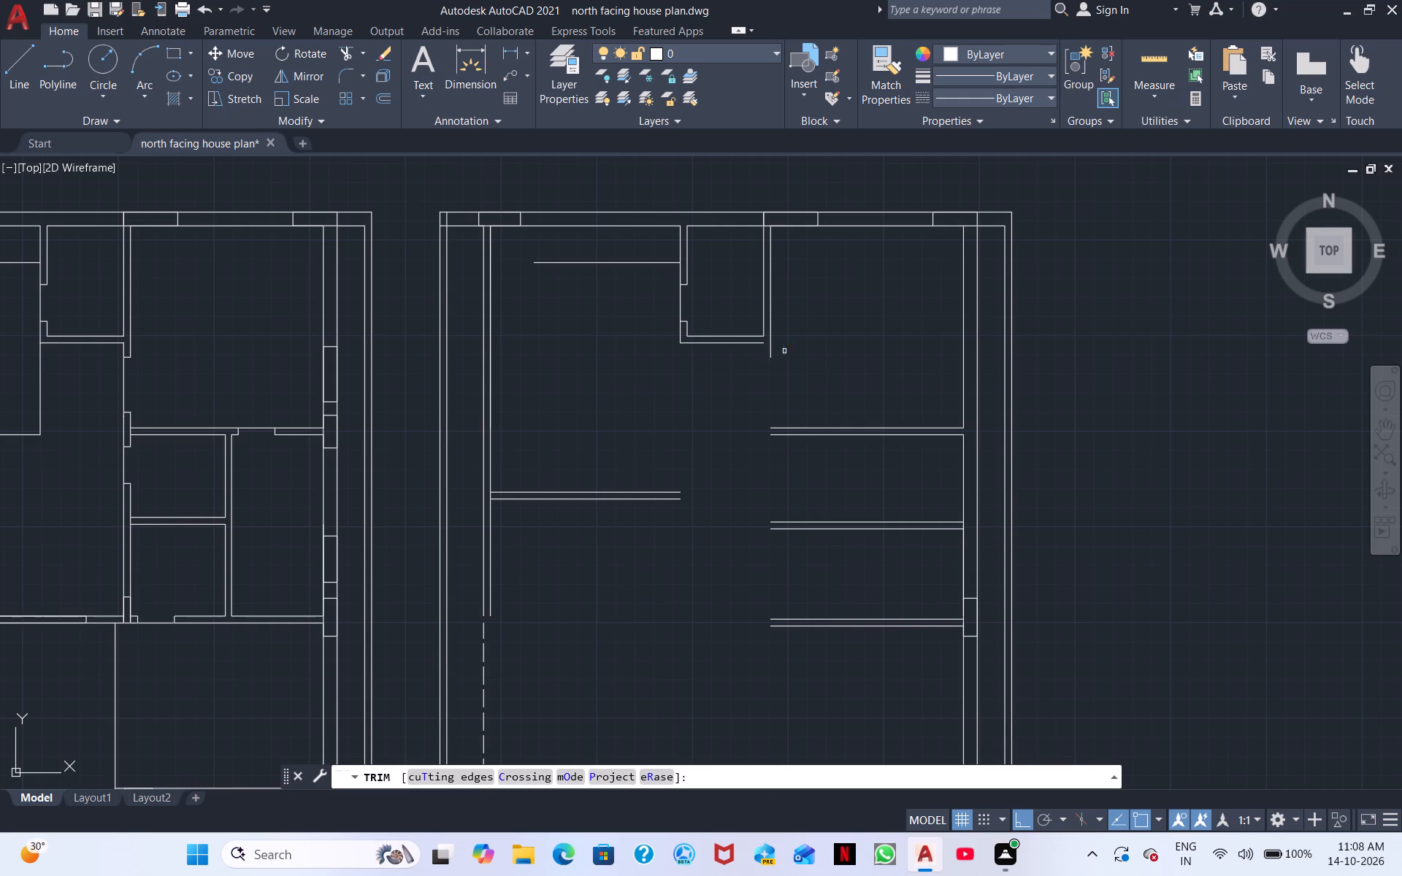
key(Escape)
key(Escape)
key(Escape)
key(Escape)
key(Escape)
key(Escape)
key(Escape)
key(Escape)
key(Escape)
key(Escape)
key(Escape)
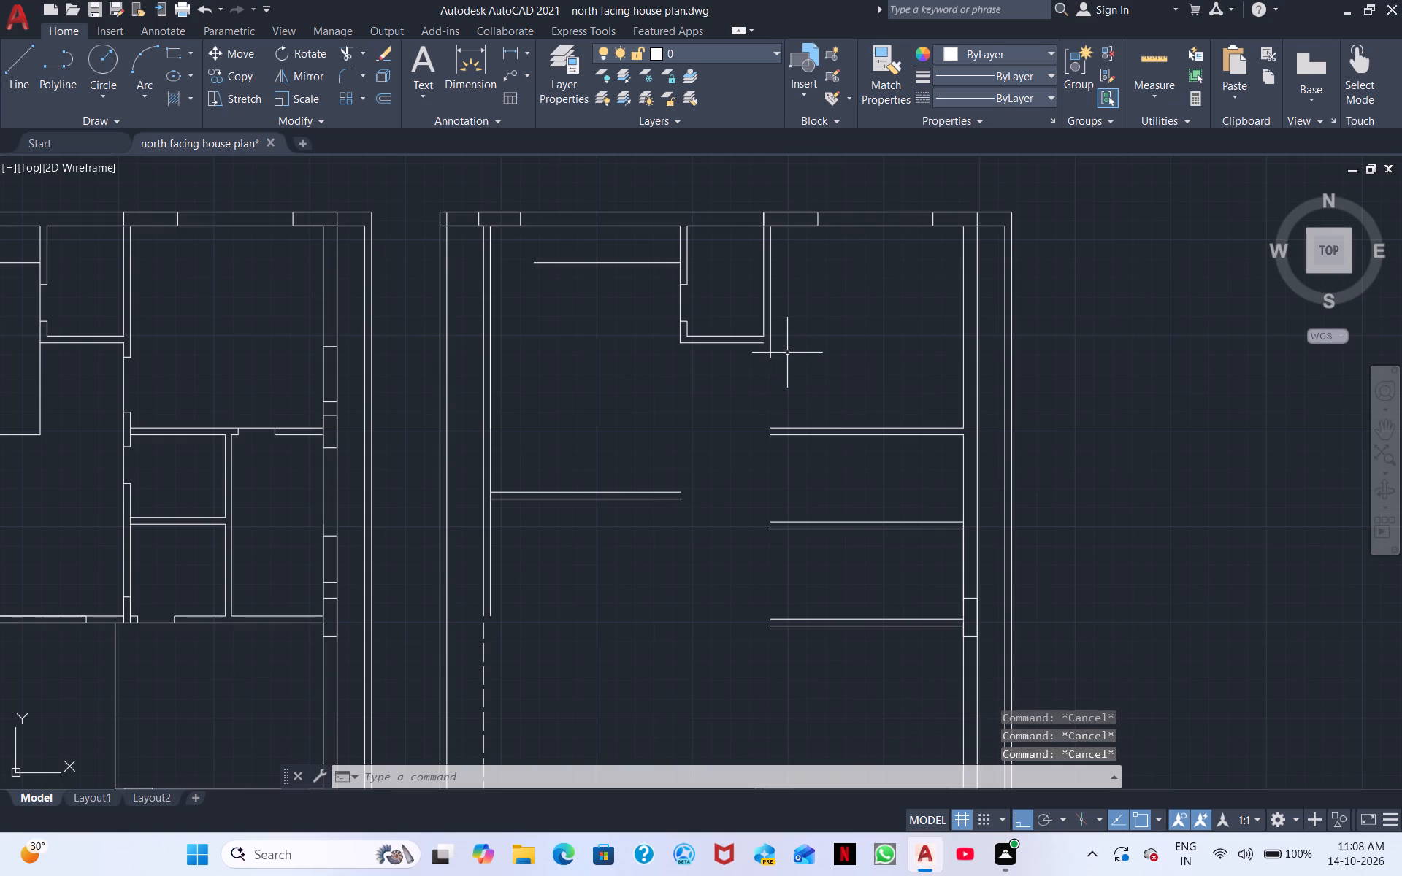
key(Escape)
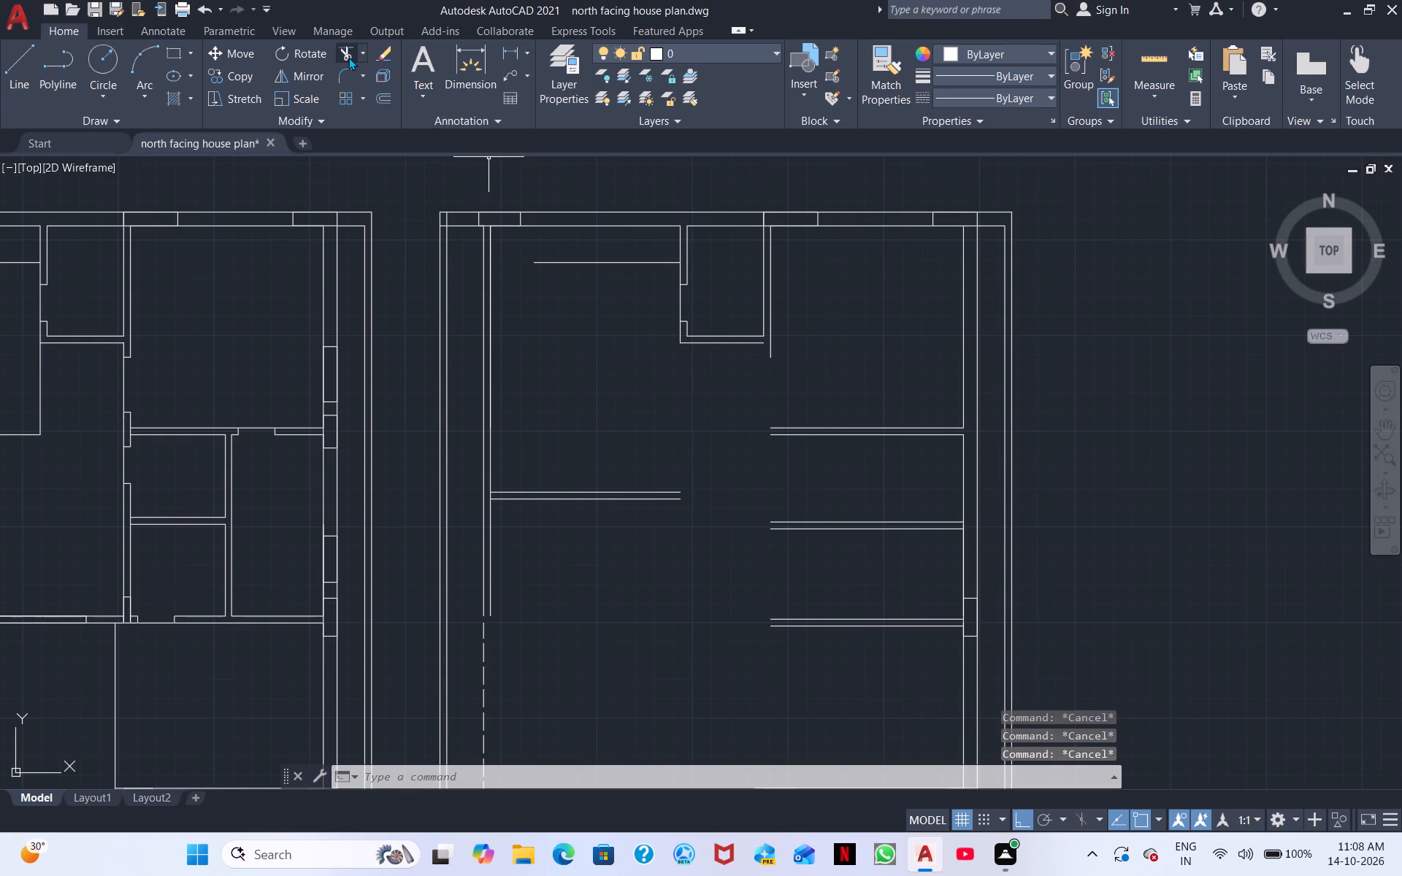
Extend the copied northeast room's west wall inner line south past the new cross walls to the lower line of the southernmost one.
click(348, 57)
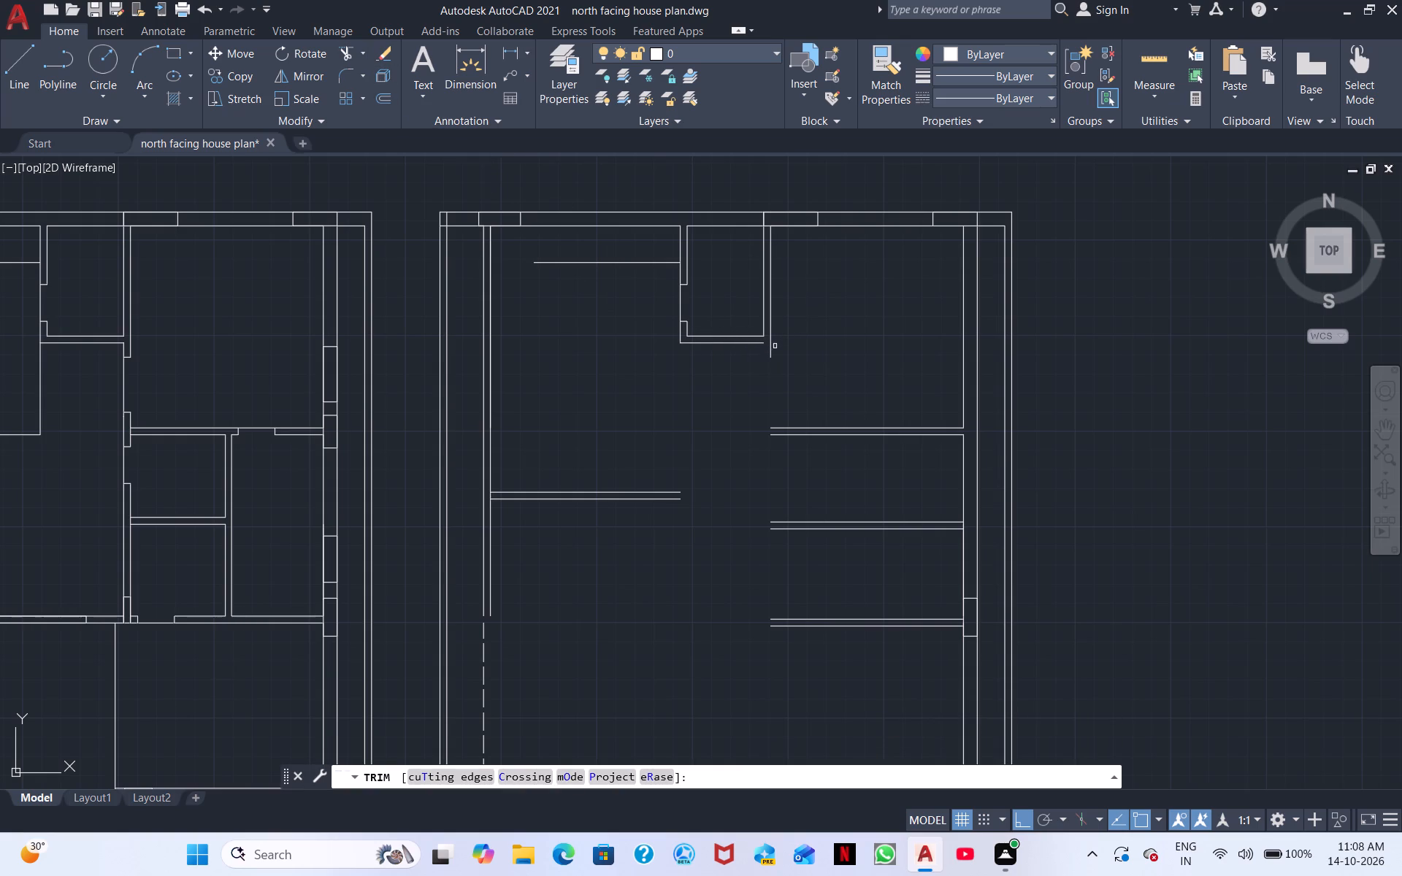
shift+click(773, 354)
shift+click(773, 376)
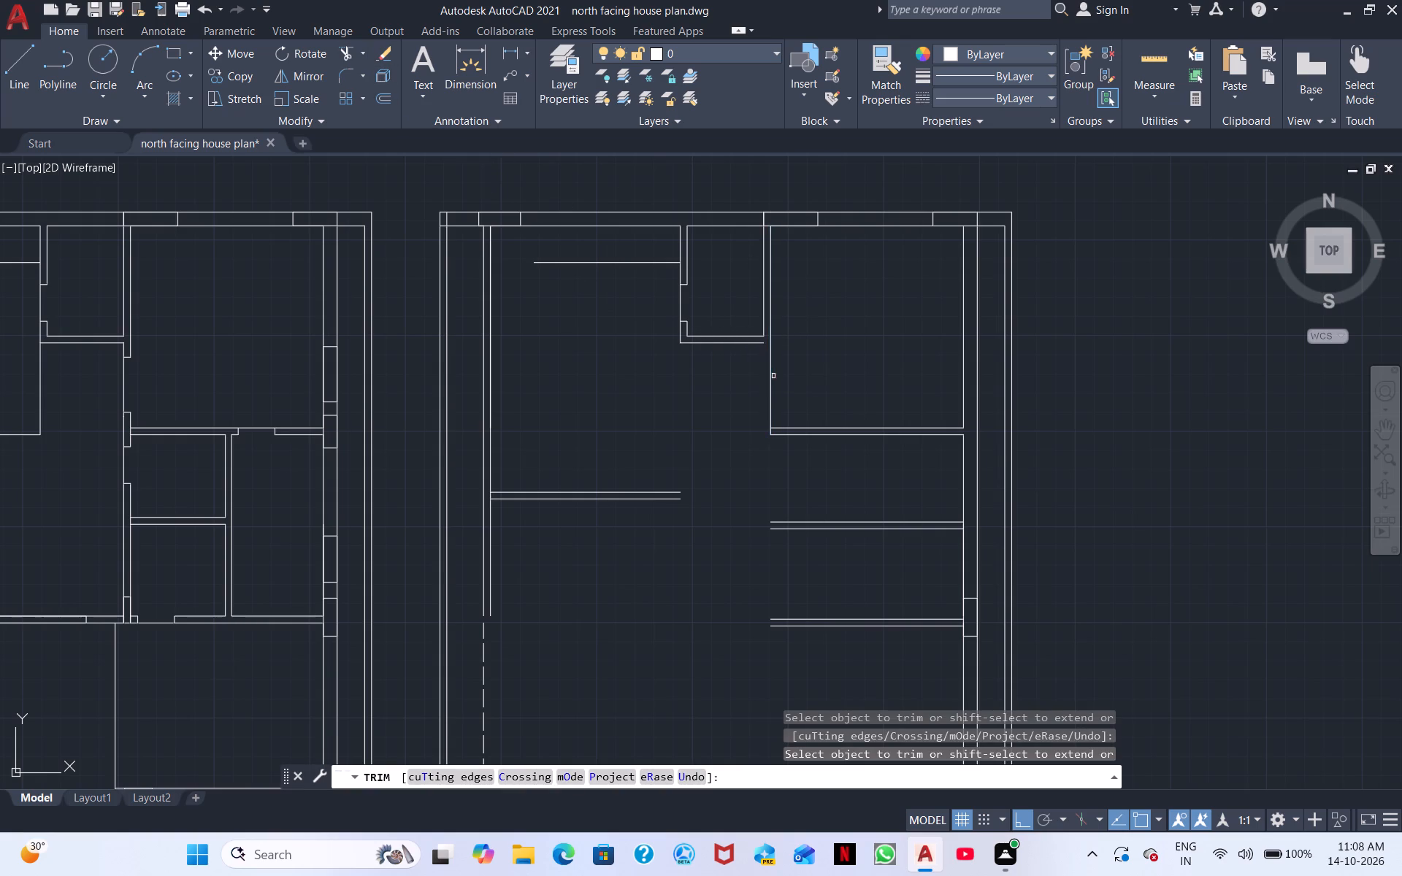
shift+click(773, 416)
shift+click(770, 493)
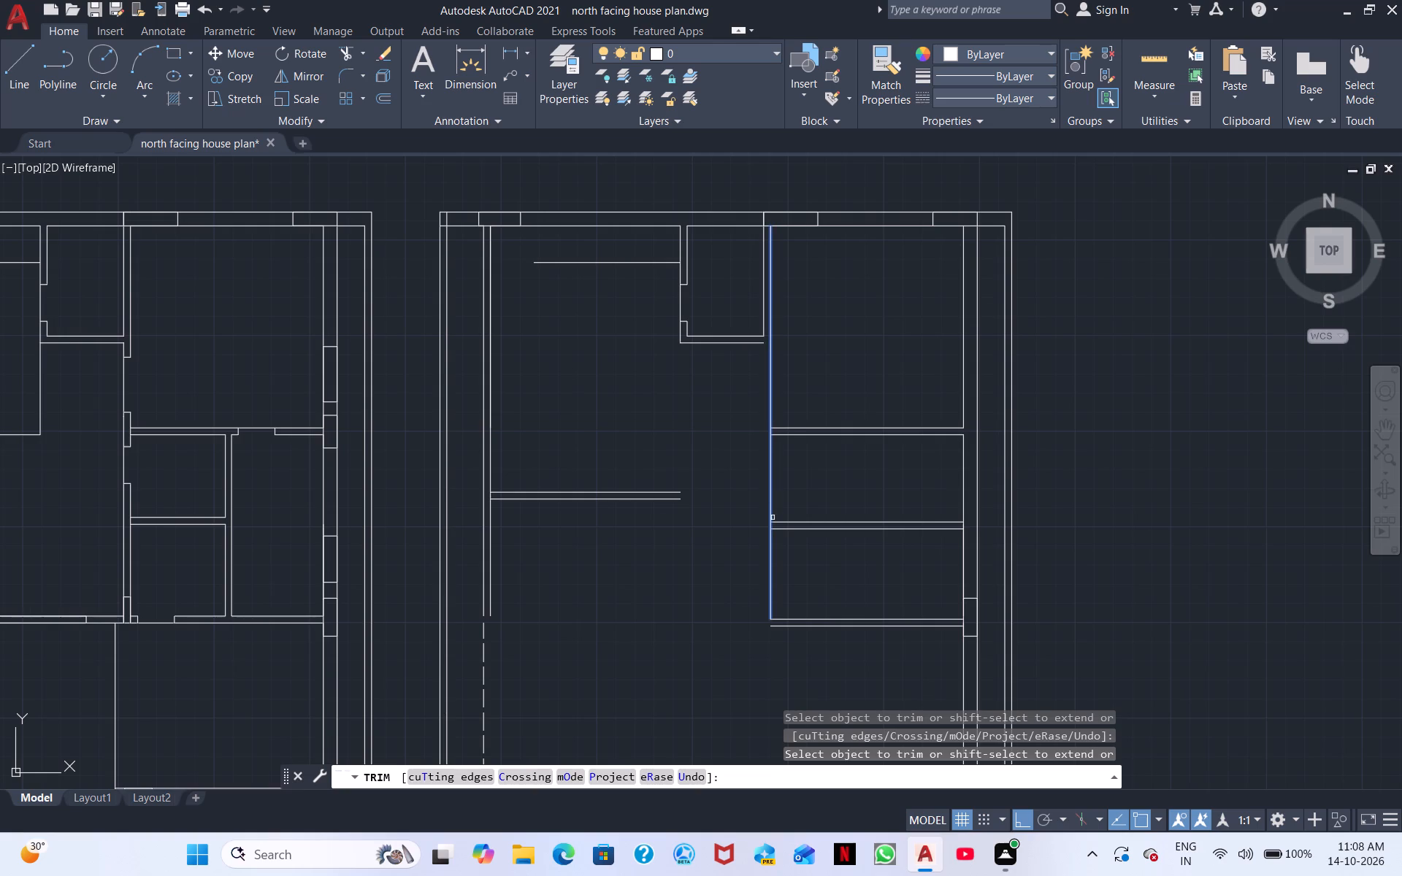
shift+click(774, 518)
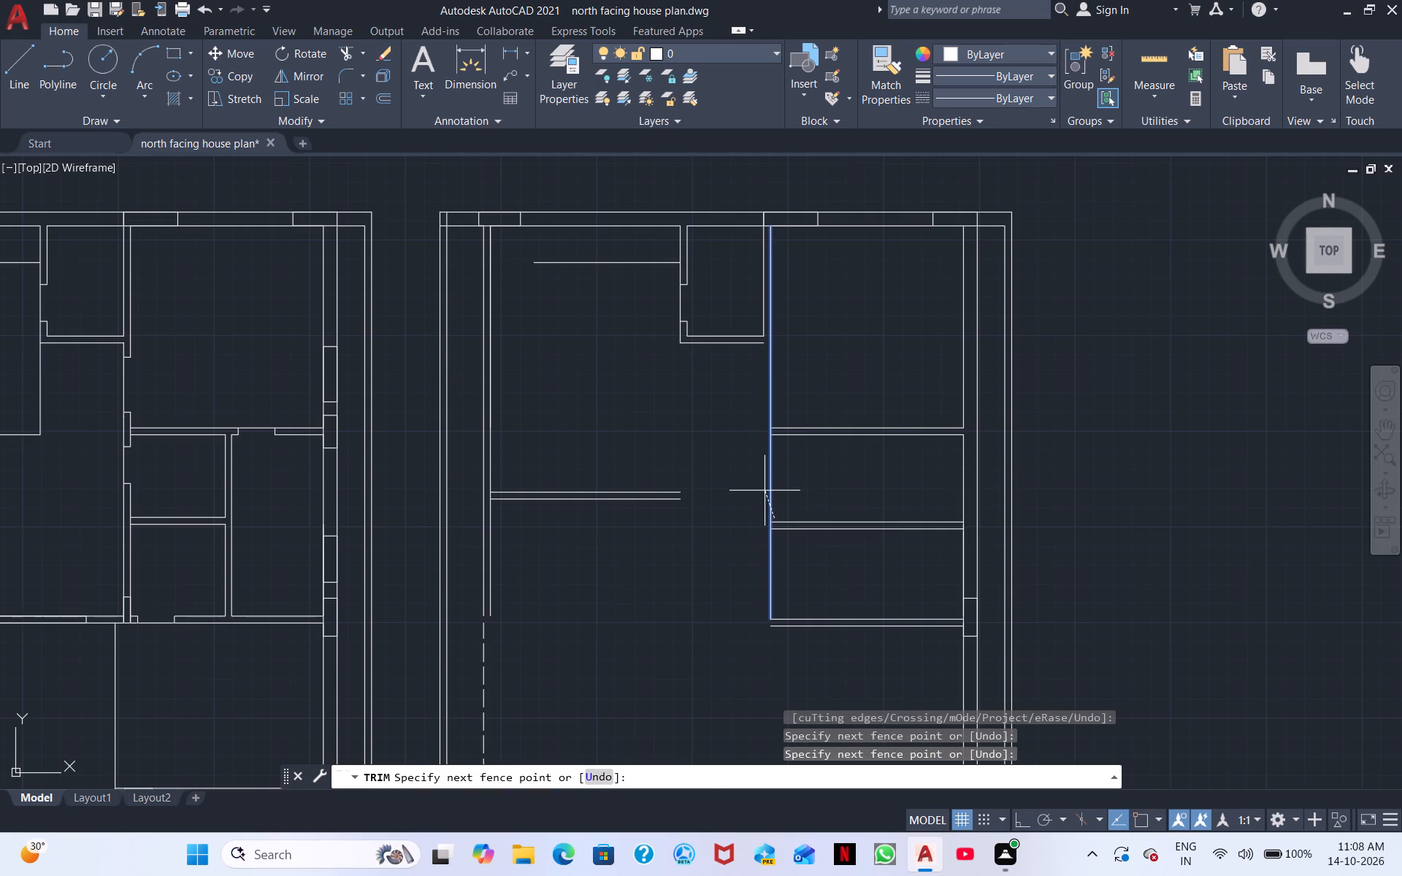
shift+click(767, 489)
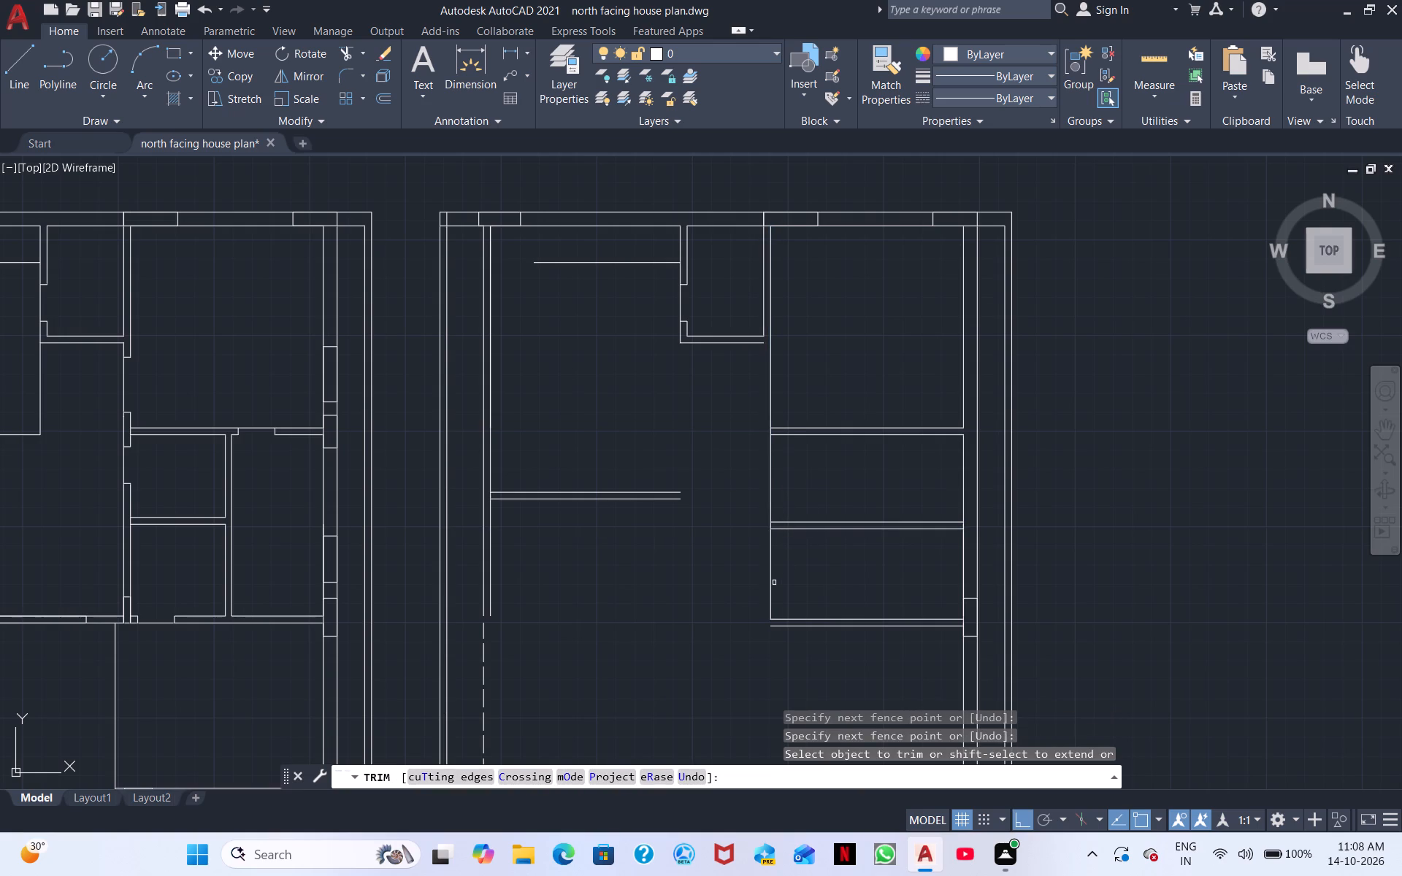
shift+click(773, 585)
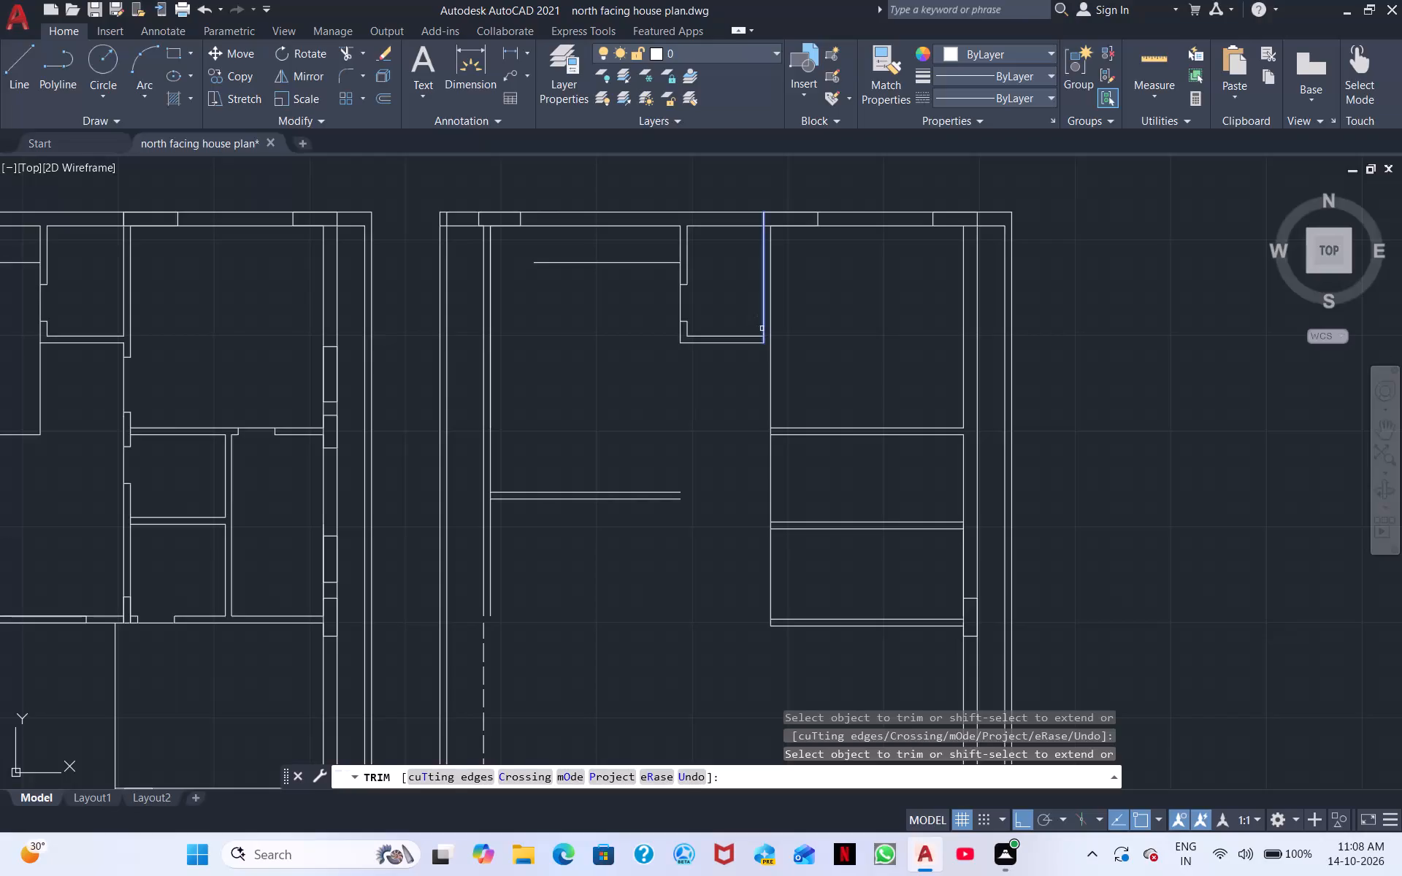
Extend the east wall line of the copied small north room south to the wall above the staircase.
shift+click(763, 324)
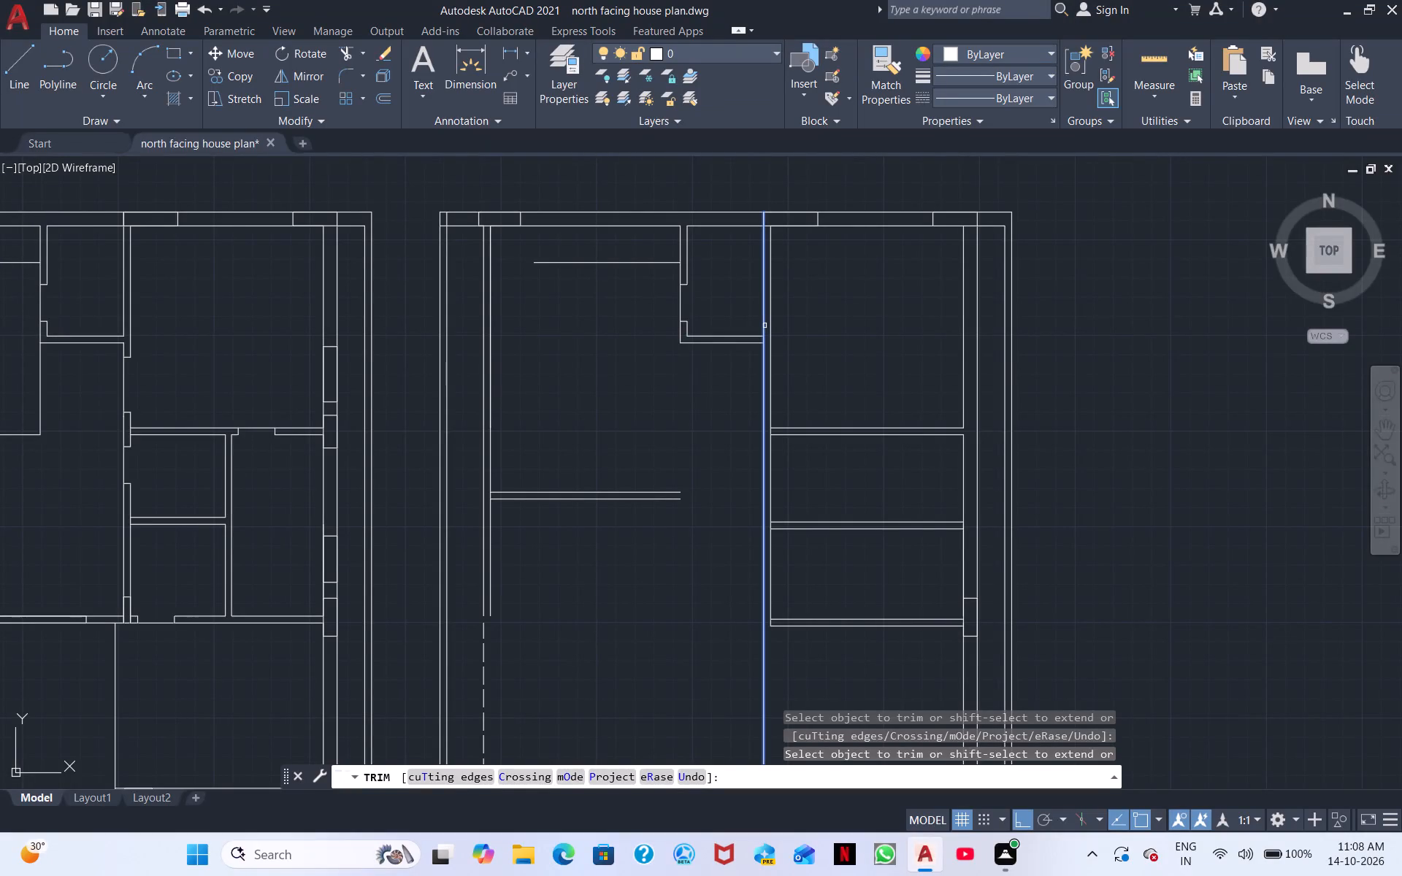
shift+click(765, 326)
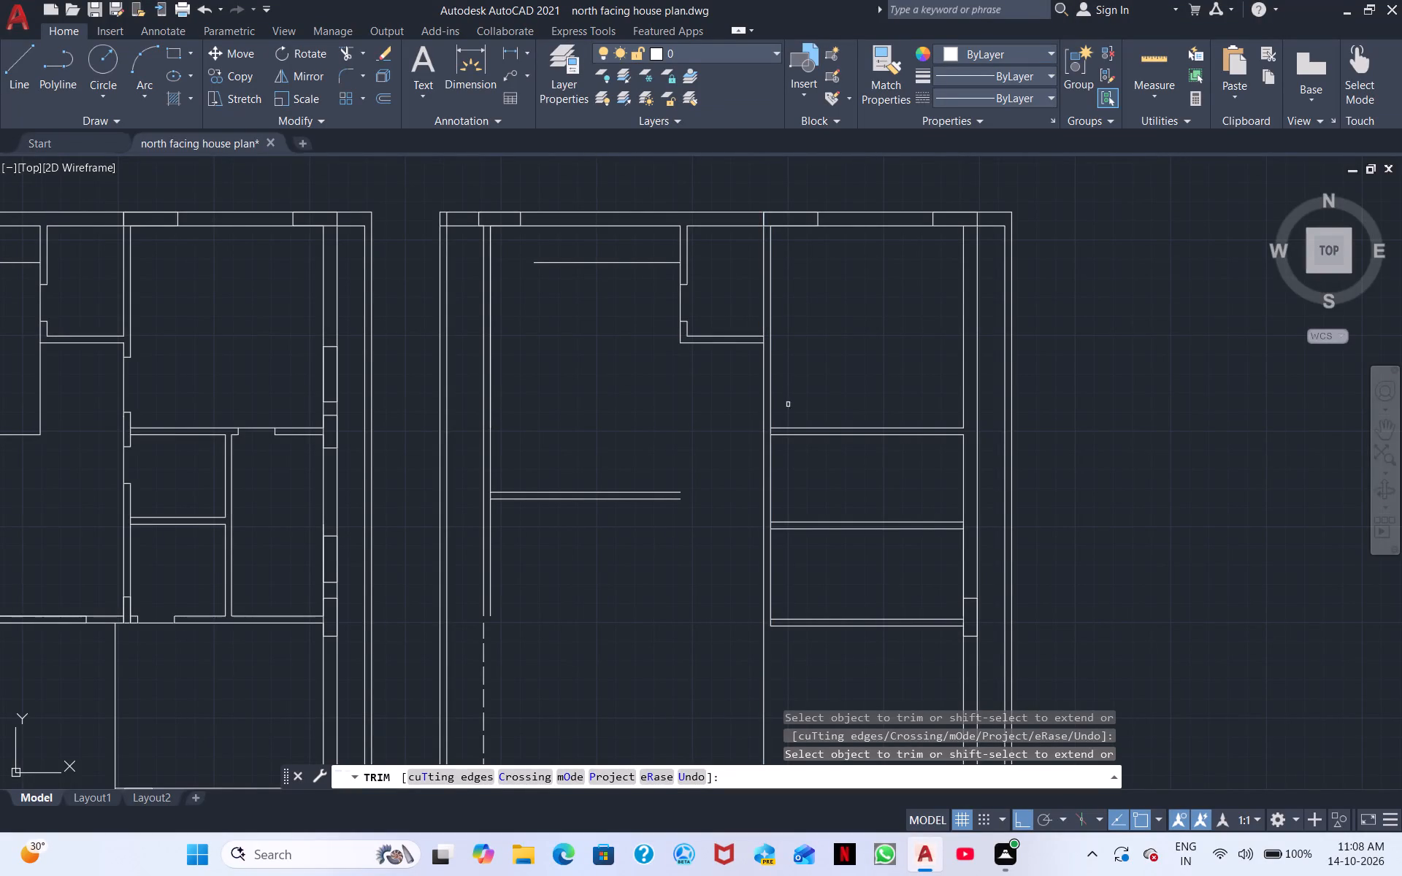
Extend both lines of the copied northwest room's new south wall east to the long central wall.
shift+middle_drag(870, 626, 807, 525)
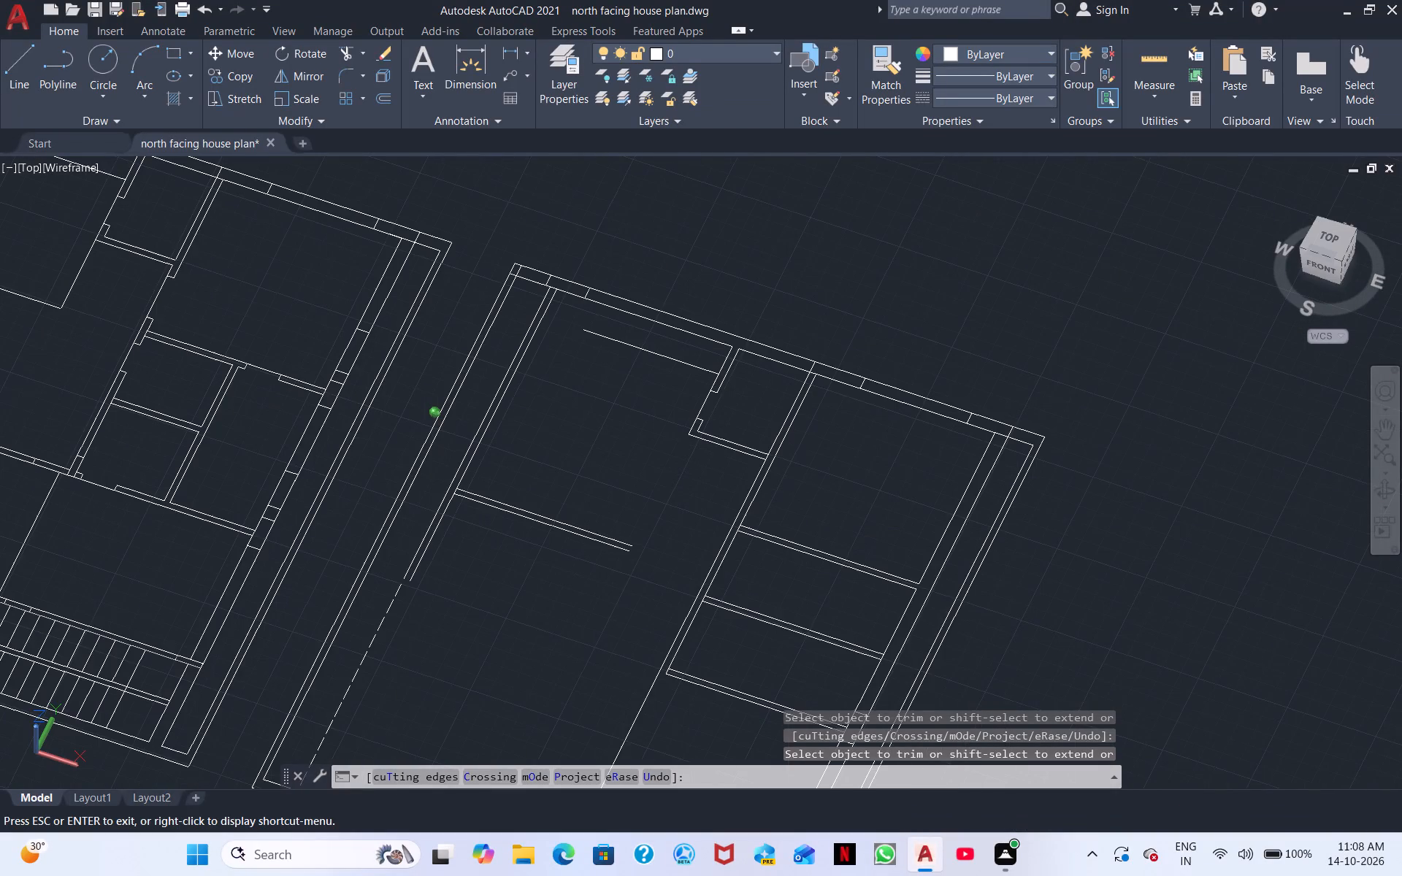
shift+middle_drag(807, 525, 806, 537)
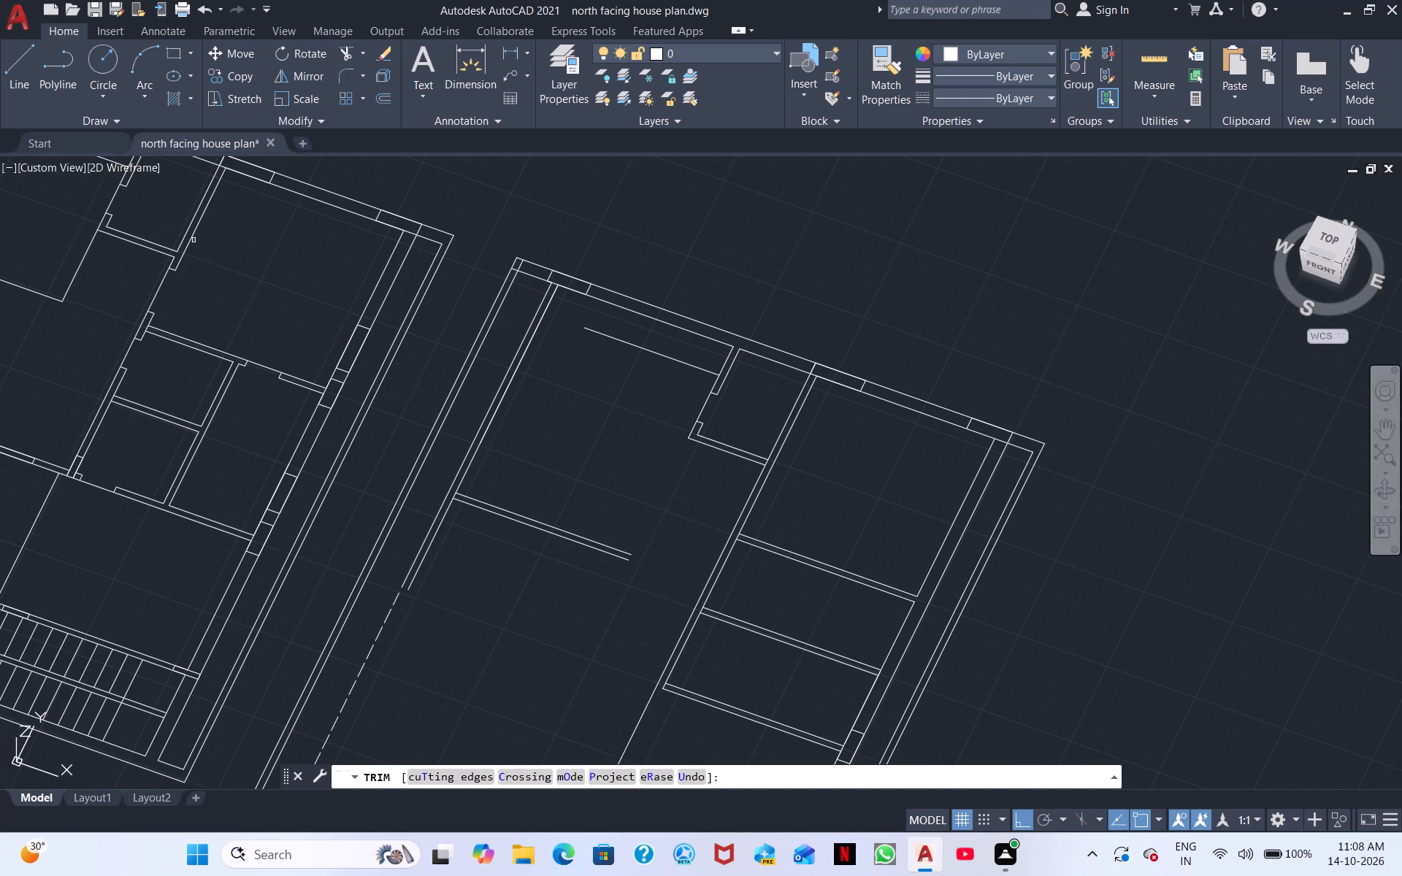
shift+middle_drag(616, 562, 643, 518)
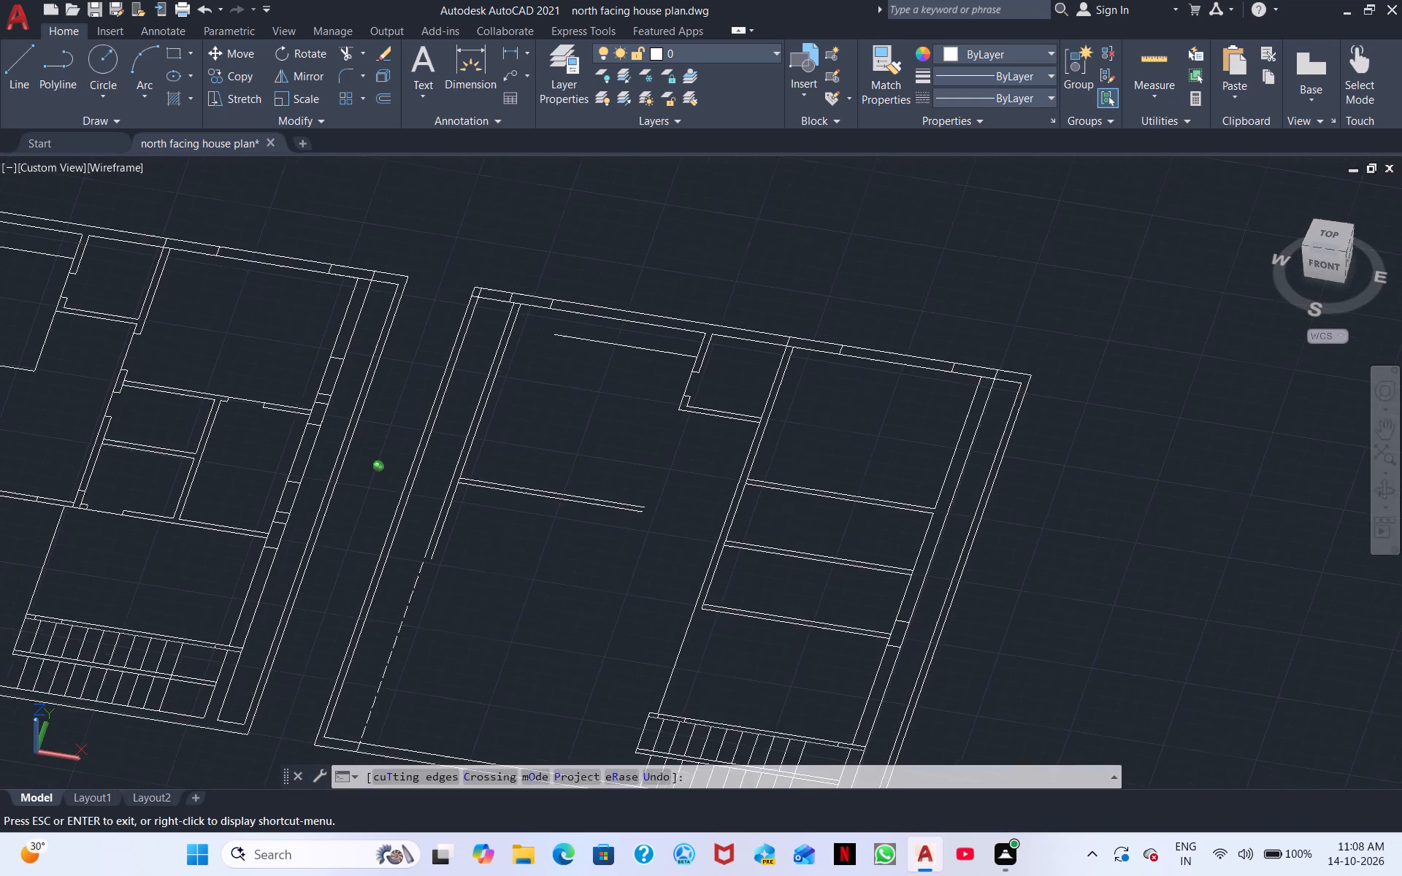
shift+middle_drag(643, 518, 675, 821)
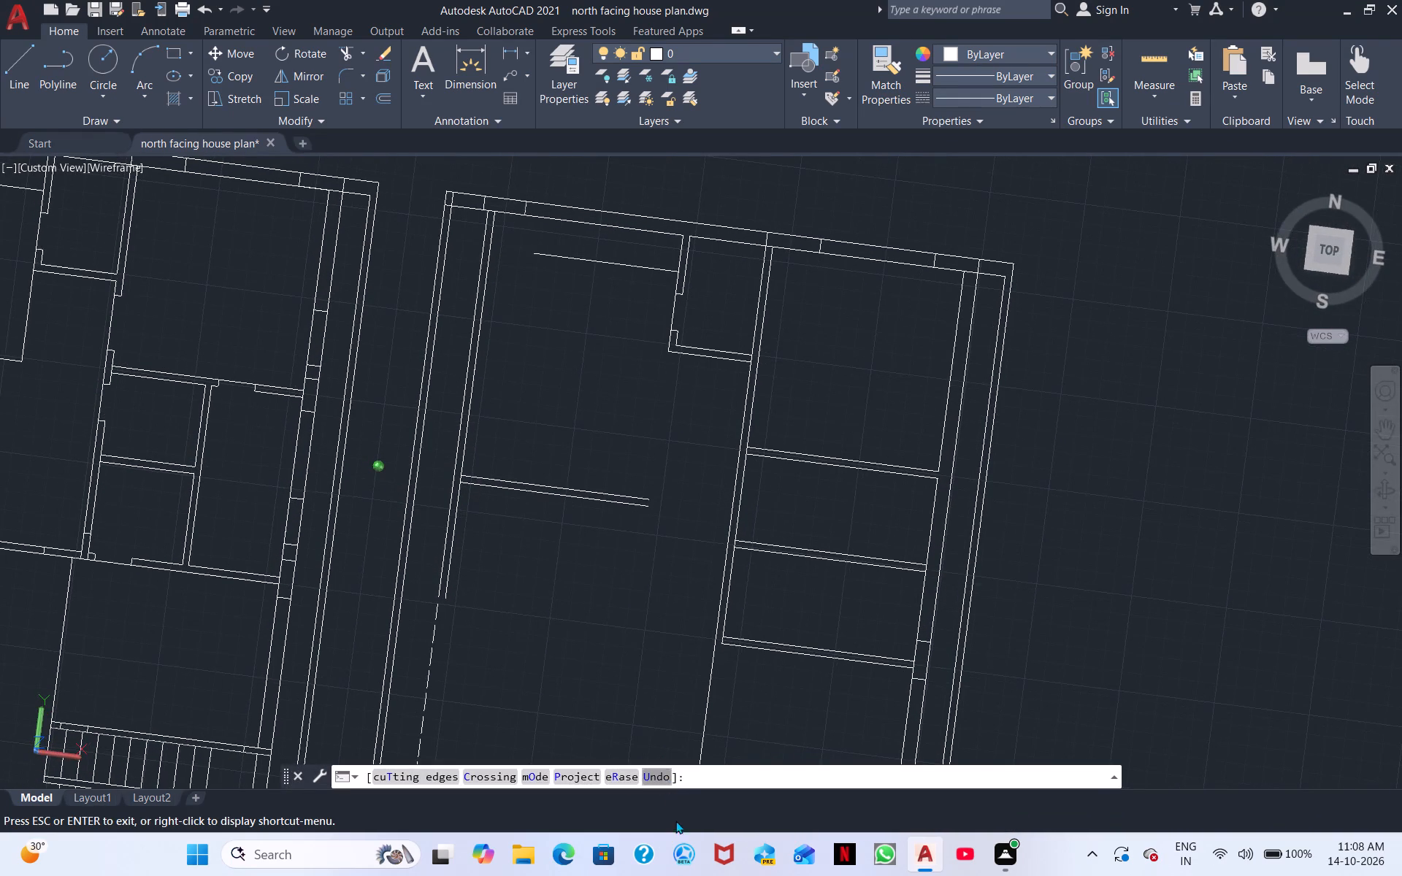
shift+middle_drag(675, 821, 689, 808)
scroll(664, 518, up, 1)
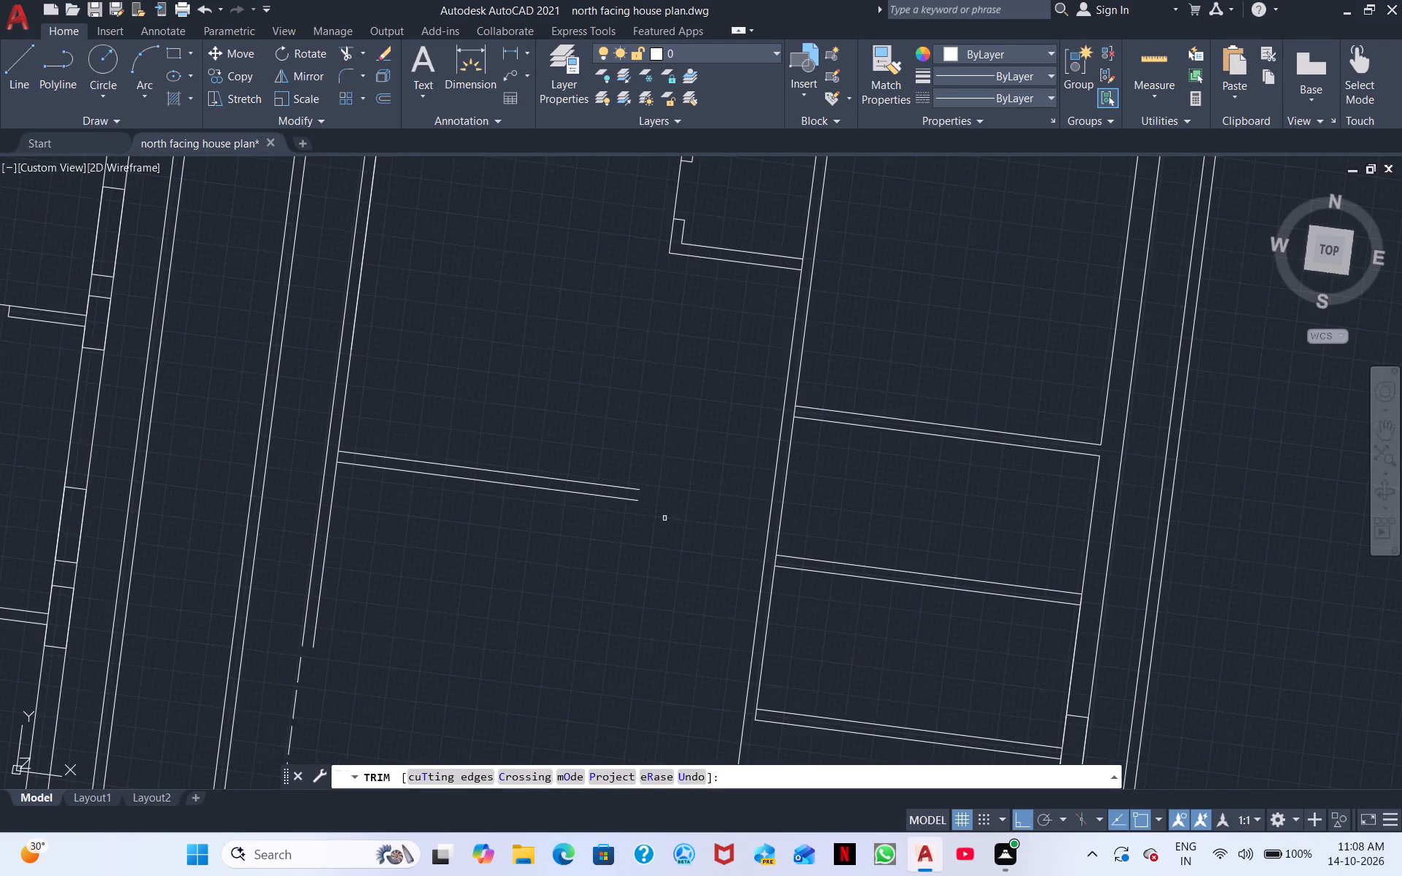
scroll(663, 523, down, 1)
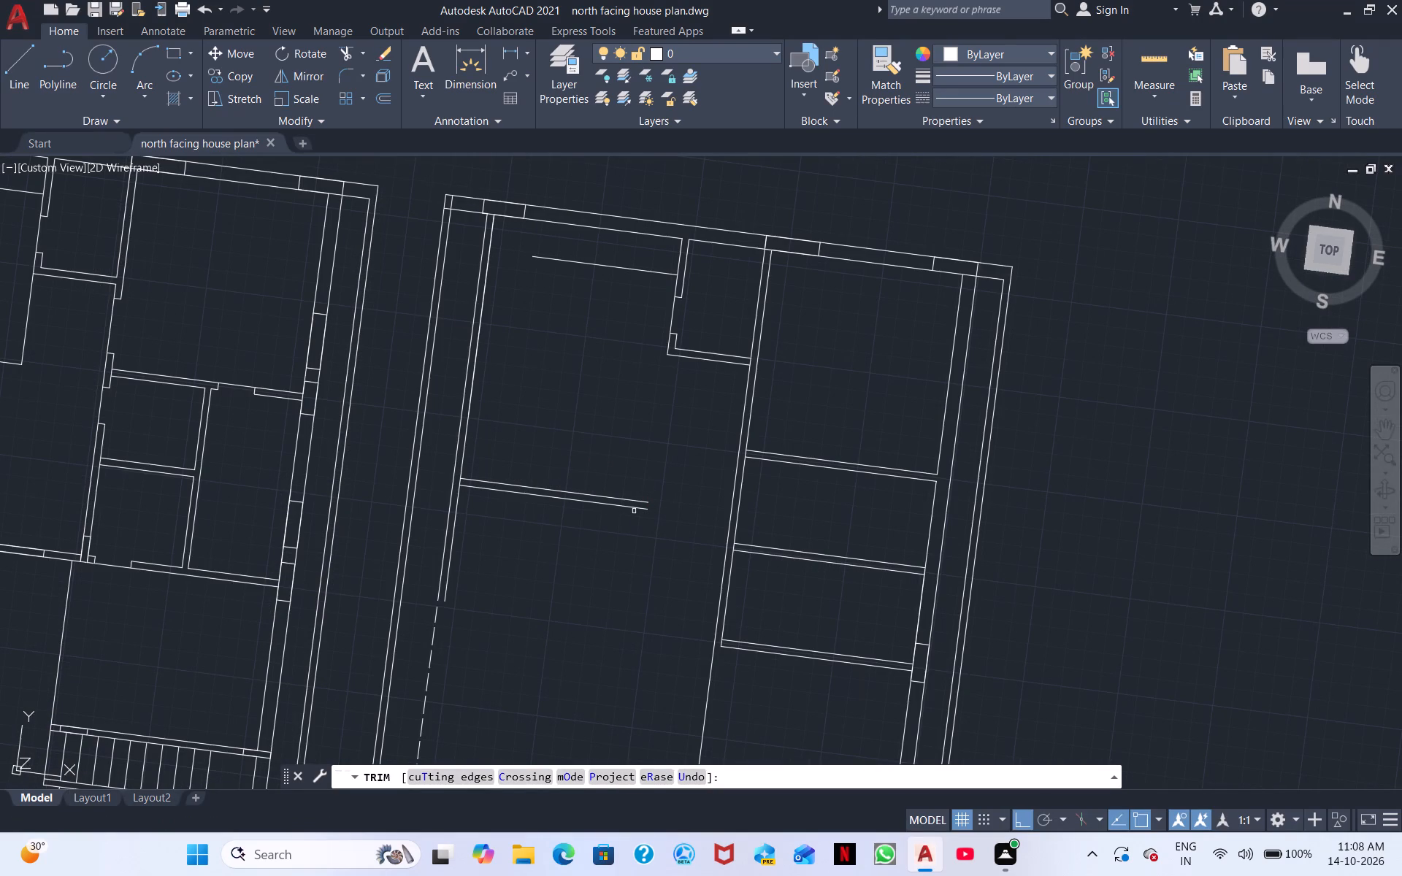
shift+click(635, 510)
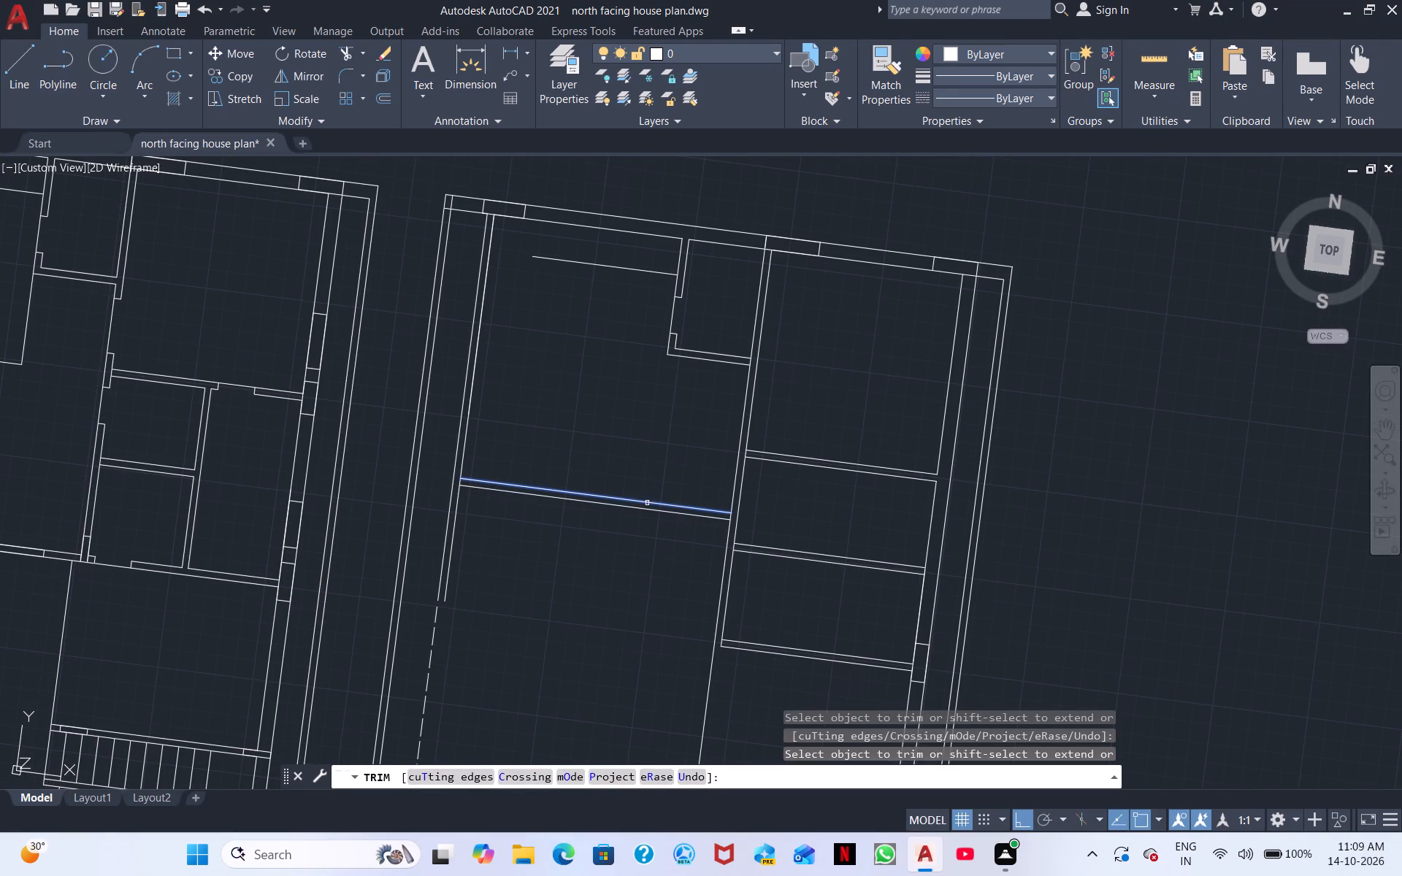
shift+click(646, 504)
Extend the east line of the long central wall south to the wall above the staircase.
middle_drag(739, 587, 793, 275)
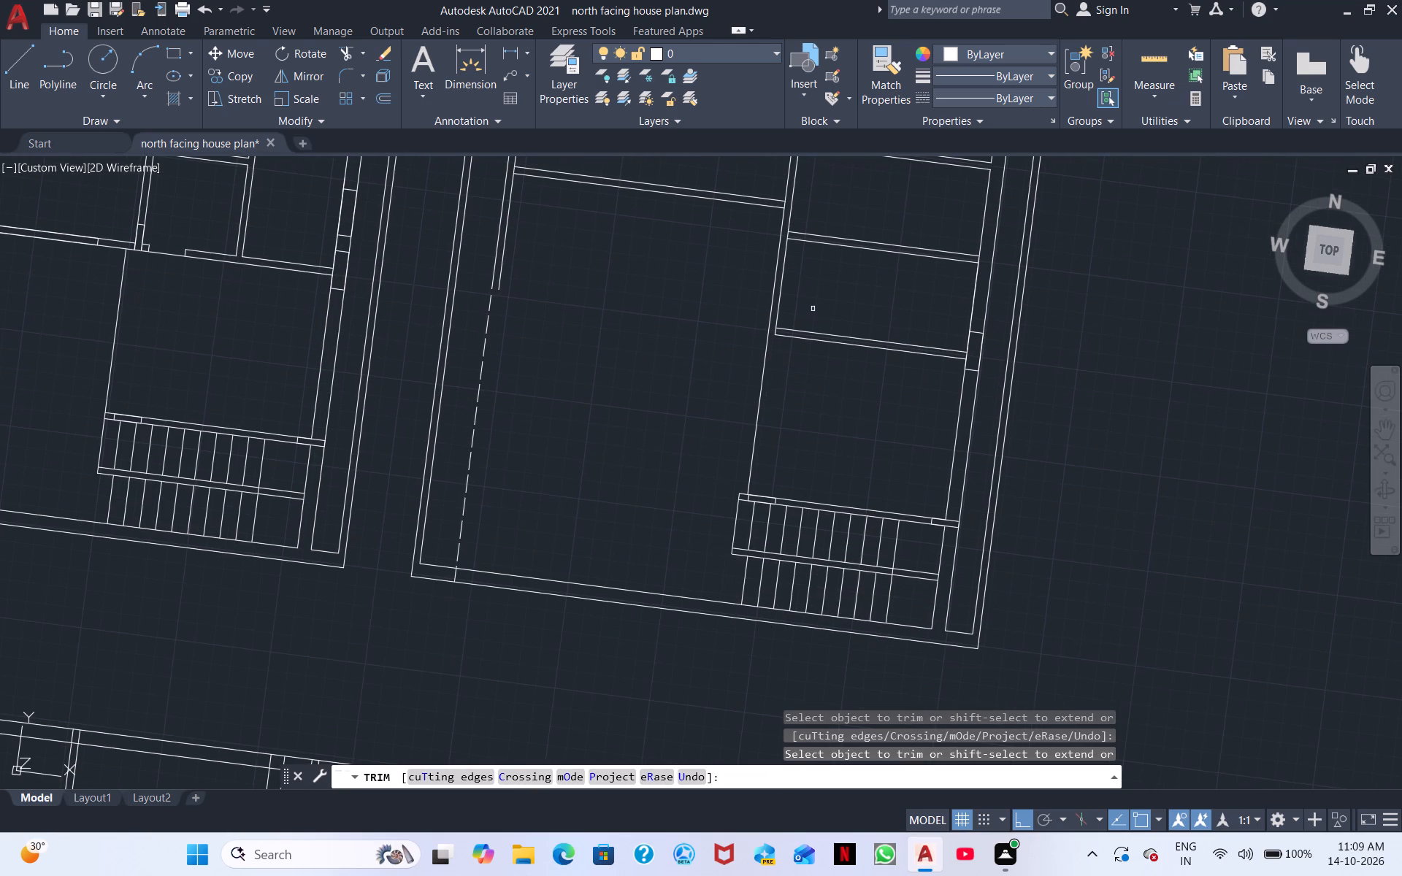
shift+click(778, 320)
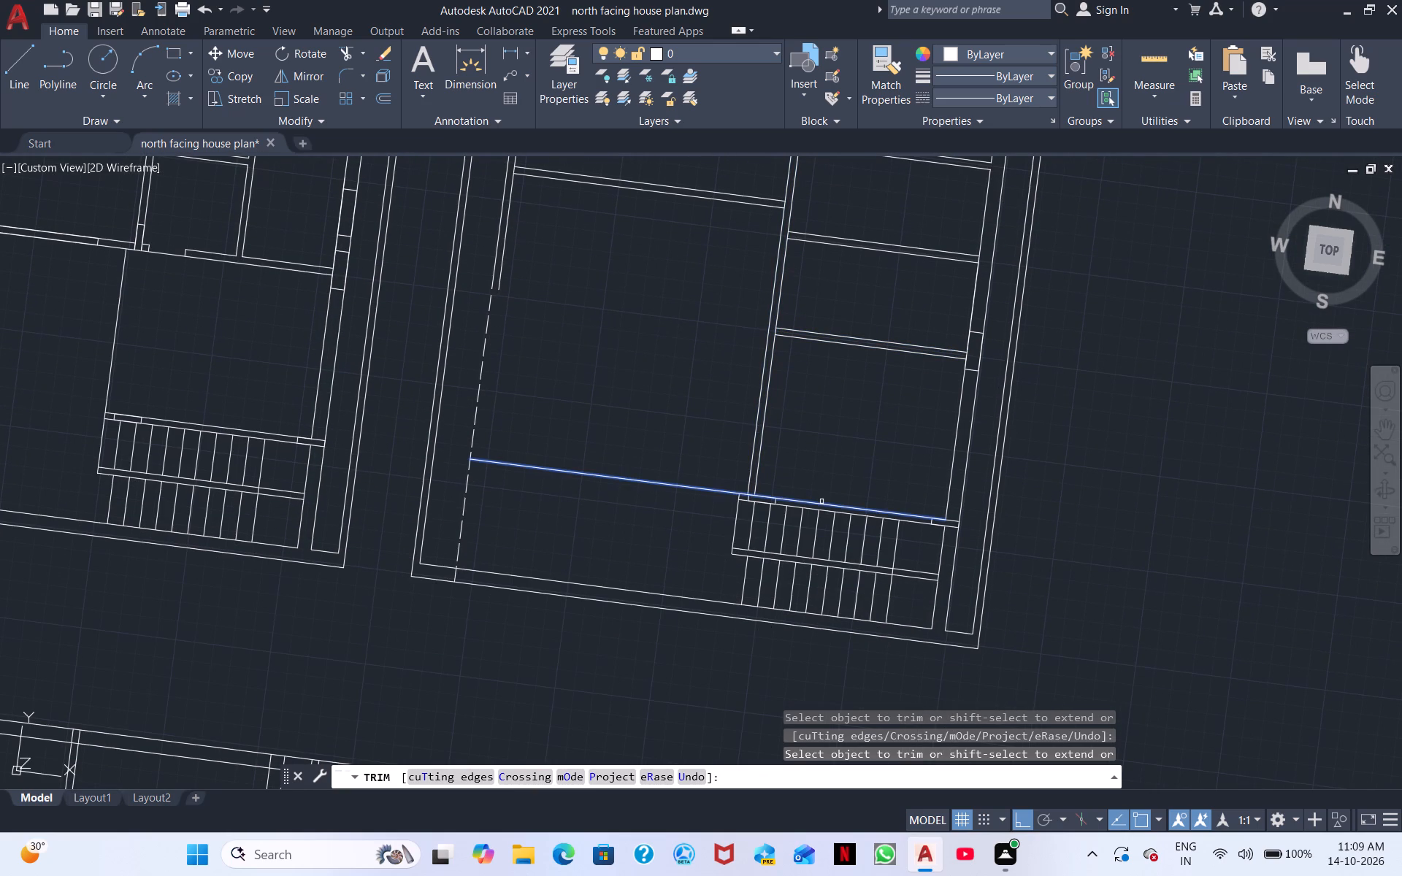
Extend both lines of the wall above the copied plan's staircase west to the dashed line.
shift+click(821, 502)
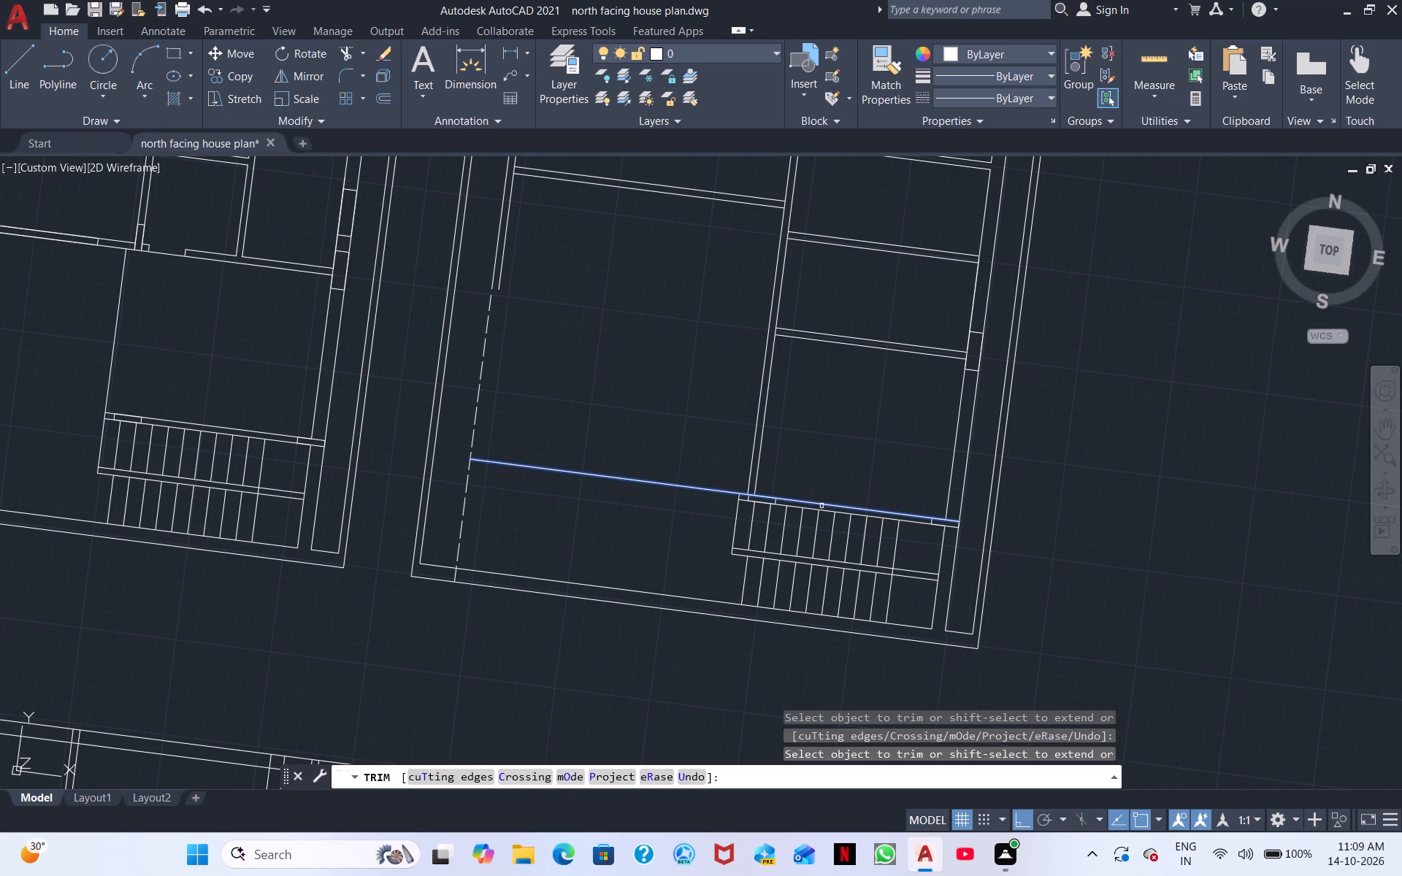
shift+click(810, 509)
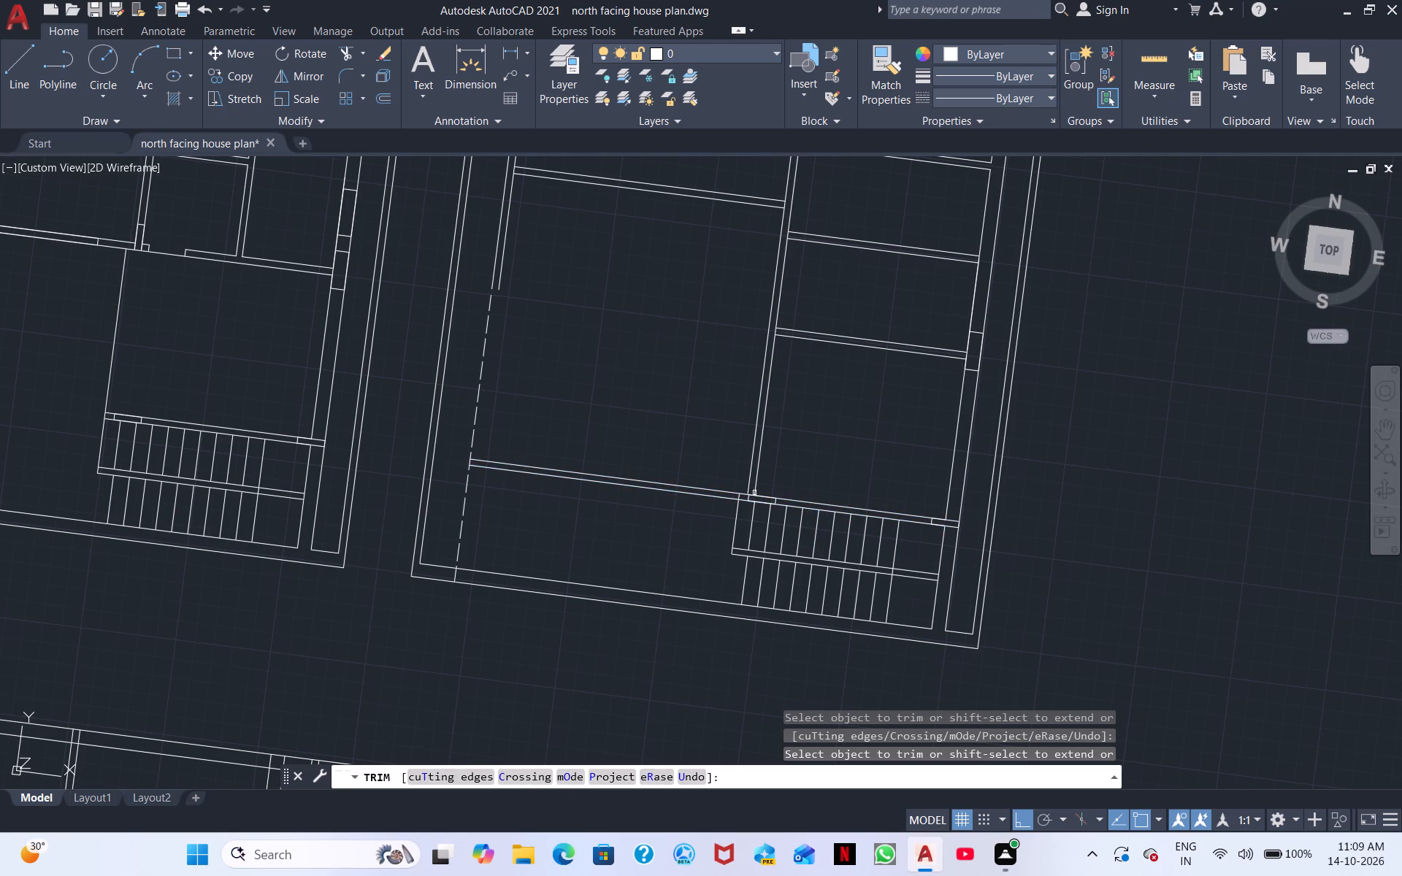
Extend both lines of the copied plan's west room wall south to the newly extended wall running west from the staircase.
scroll(589, 472, down, 1)
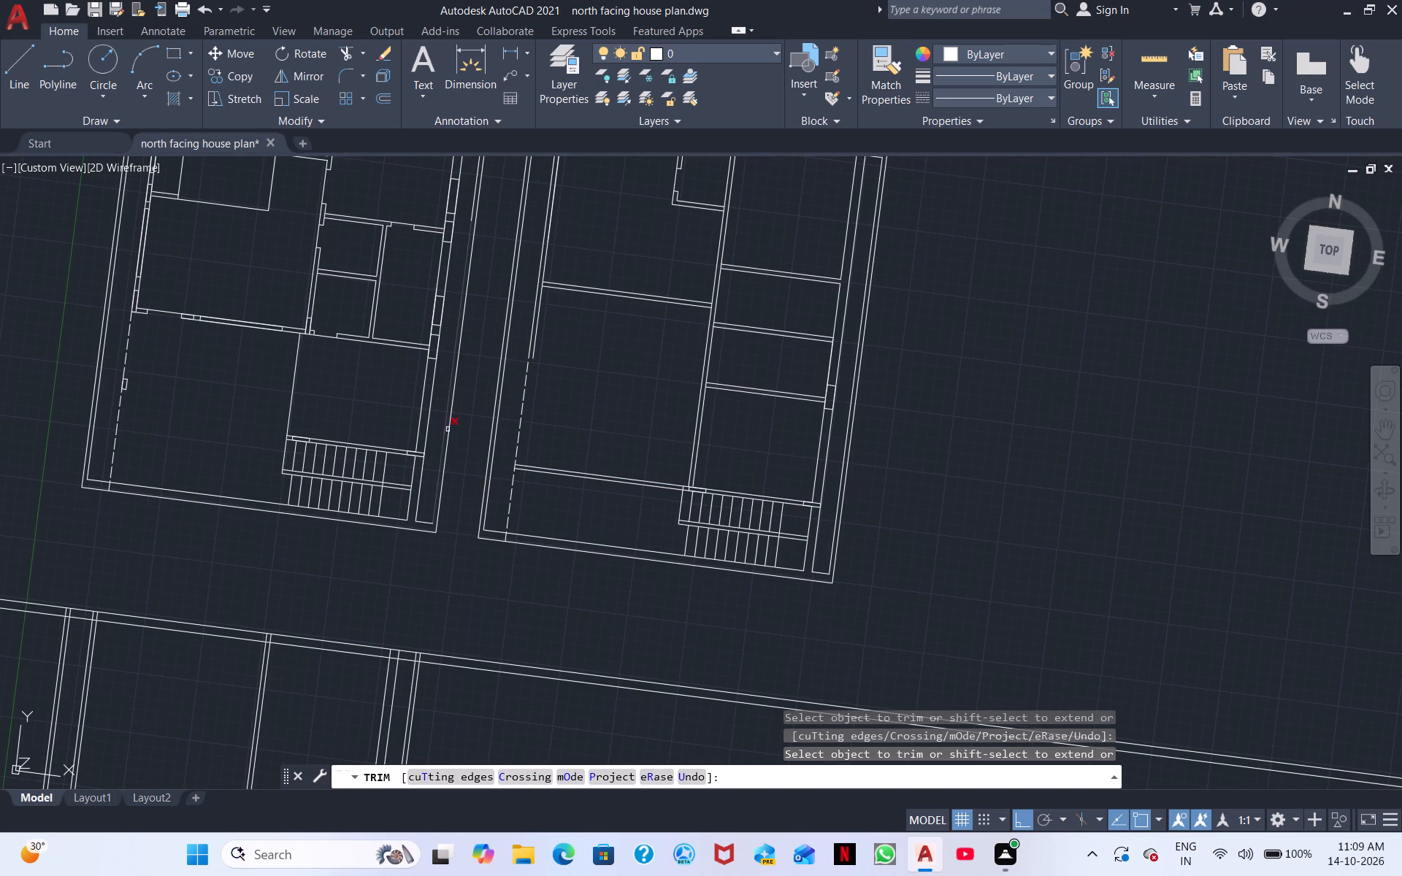
shift+click(530, 348)
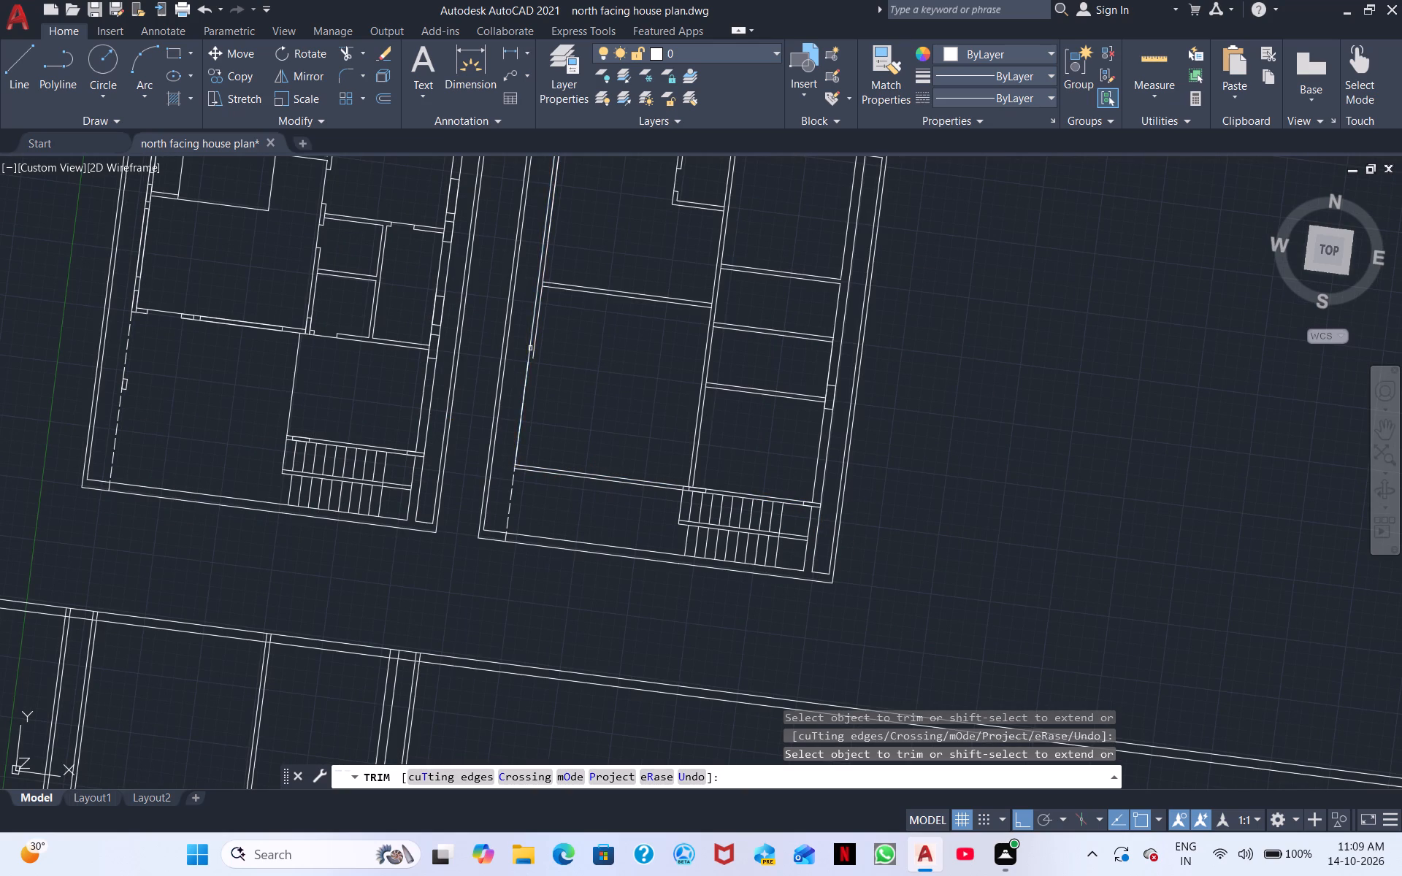
shift+click(536, 356)
key(Escape)
Erase the dashed line in the southwest part of the copied plan.
drag(543, 519, 528, 525)
click(502, 491)
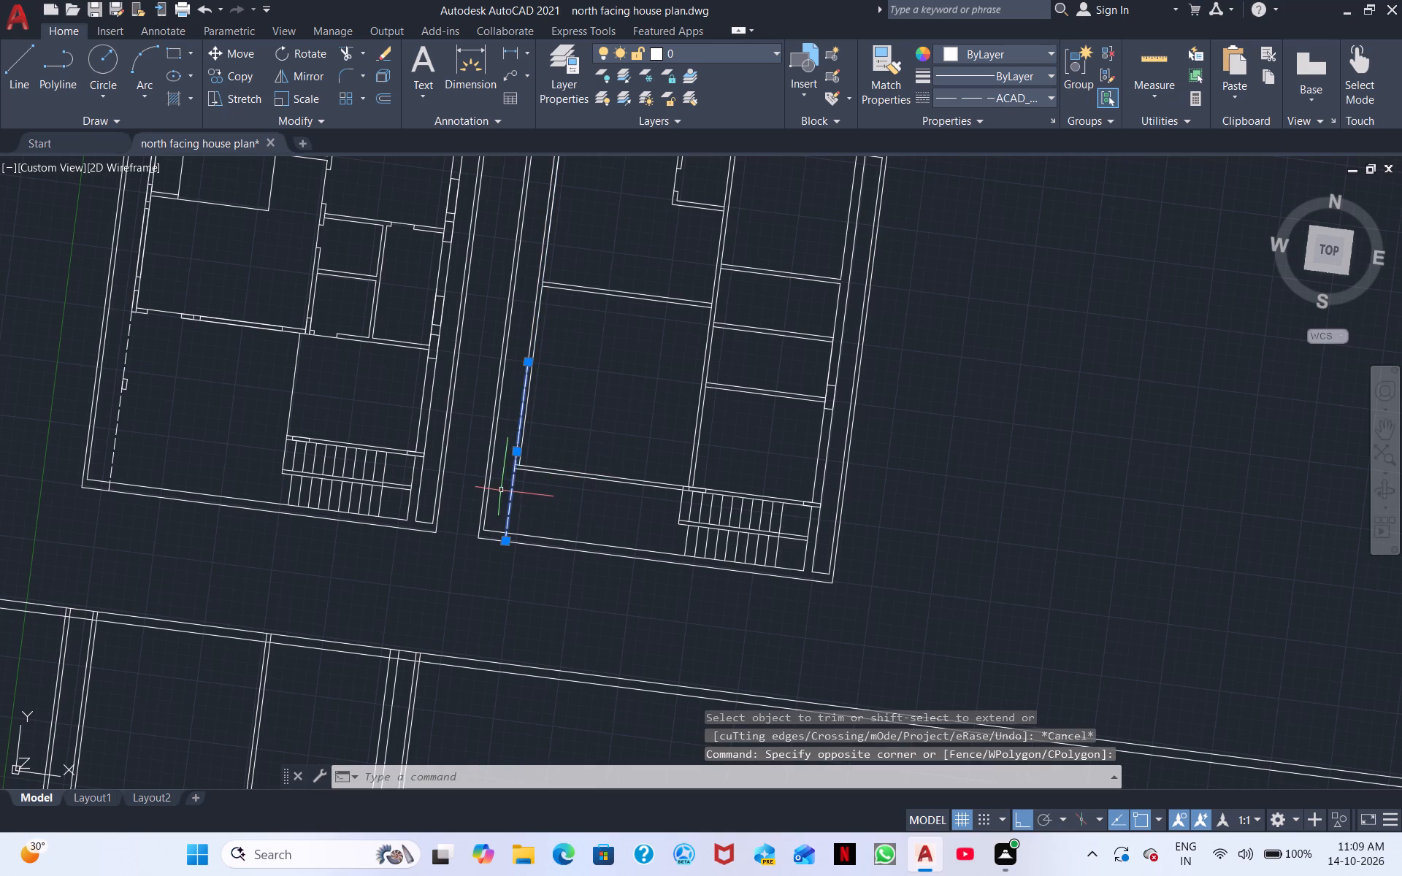
right_click(502, 490)
click(562, 161)
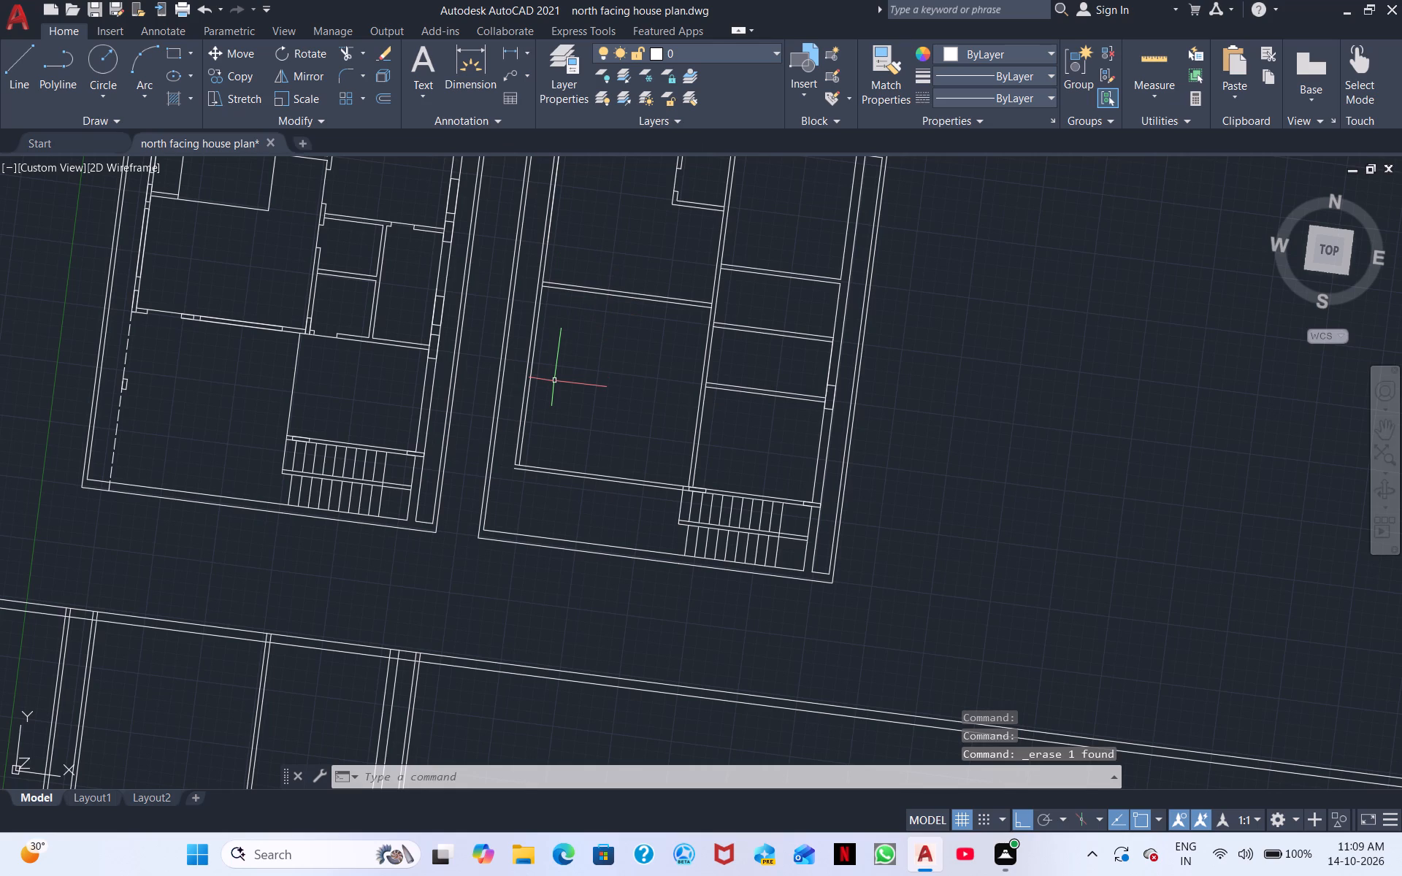
Extend both lines of the copied plan's west room wall further south to the outer south wall.
click(347, 52)
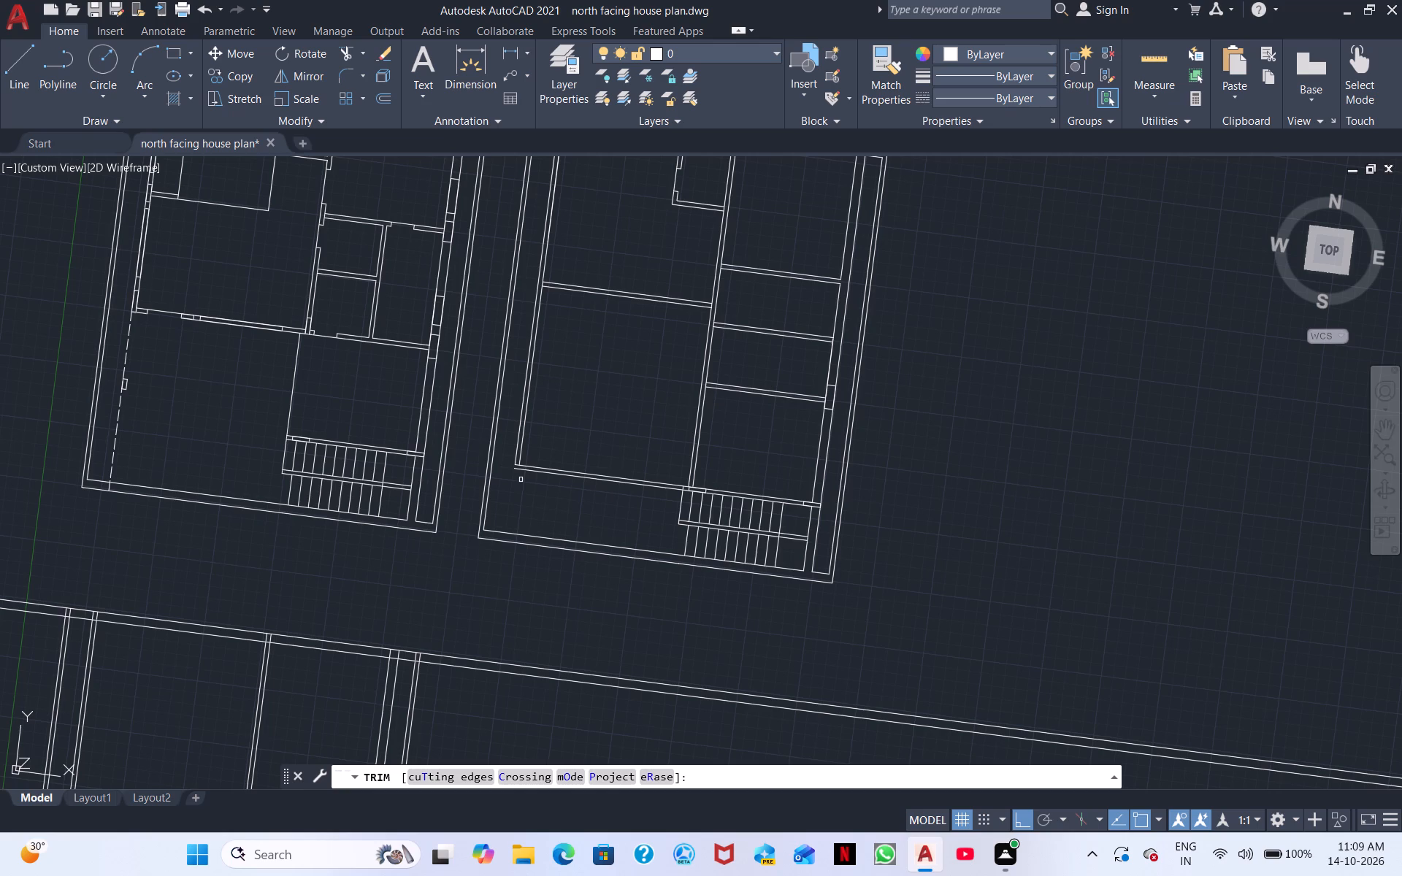
shift+click(518, 434)
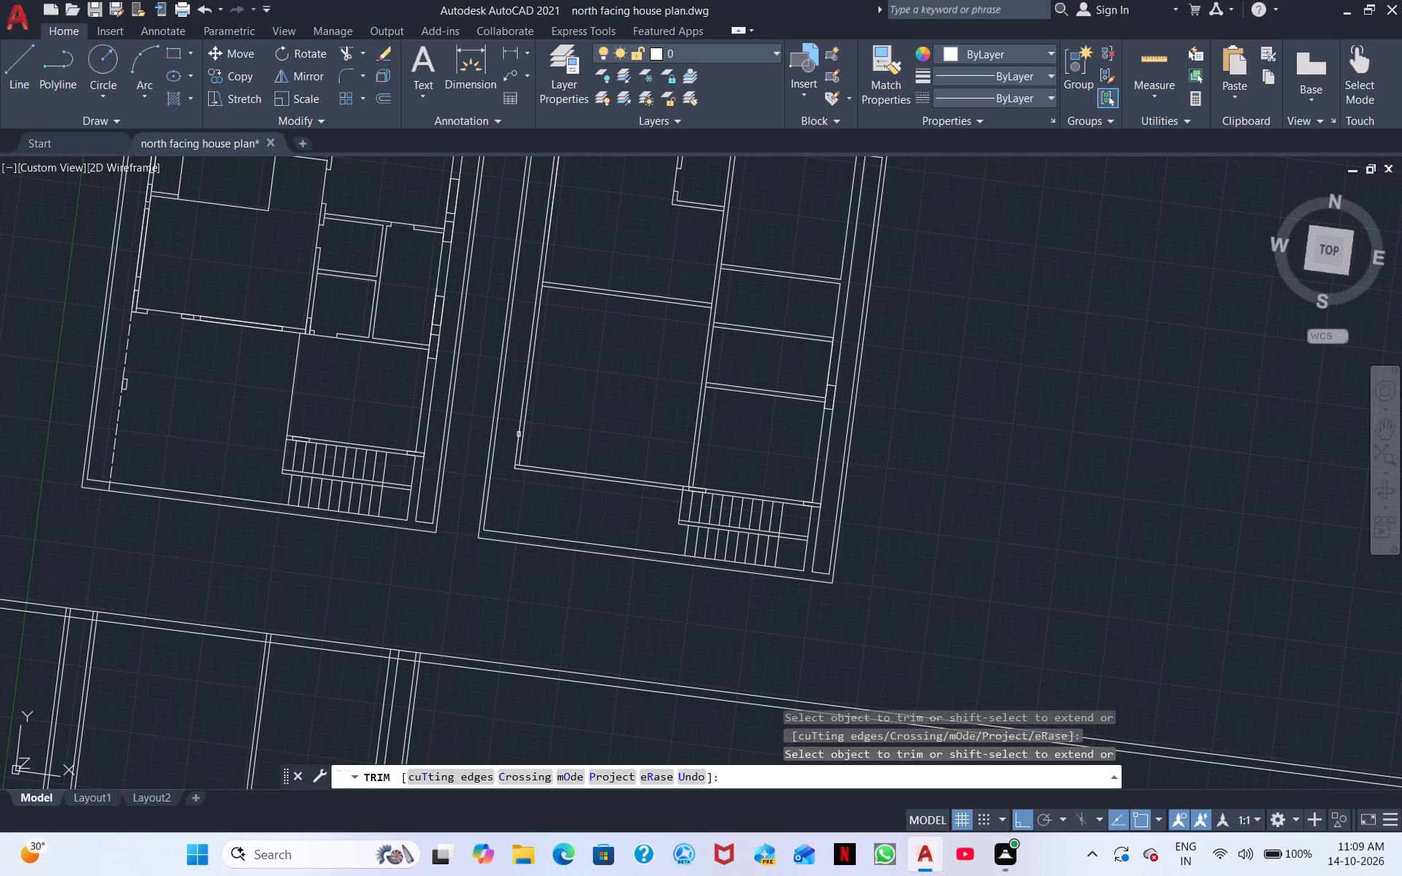
shift+click(518, 436)
shift+click(523, 436)
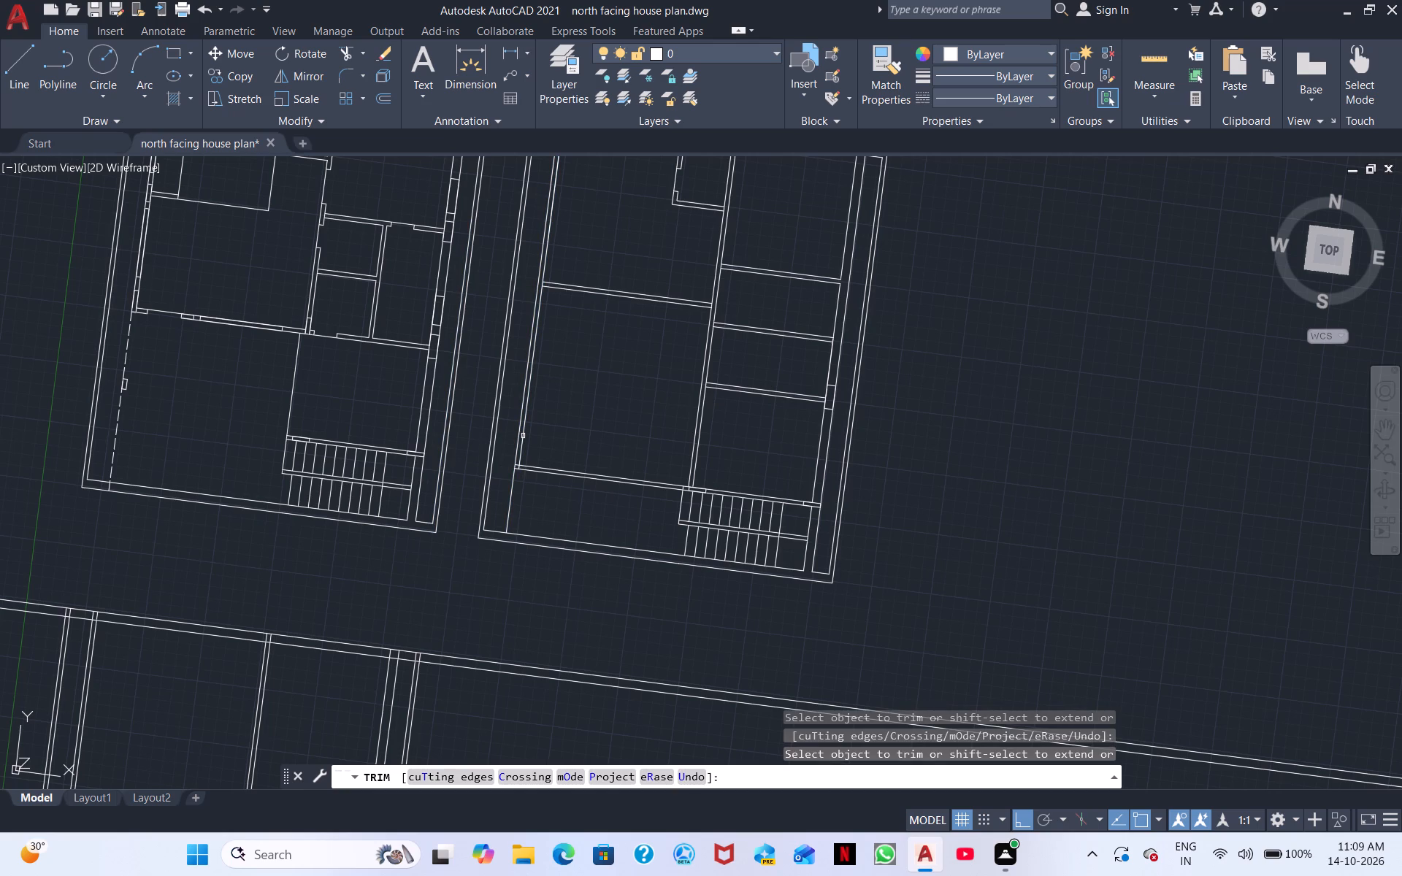
shift+click(523, 437)
key(Escape)
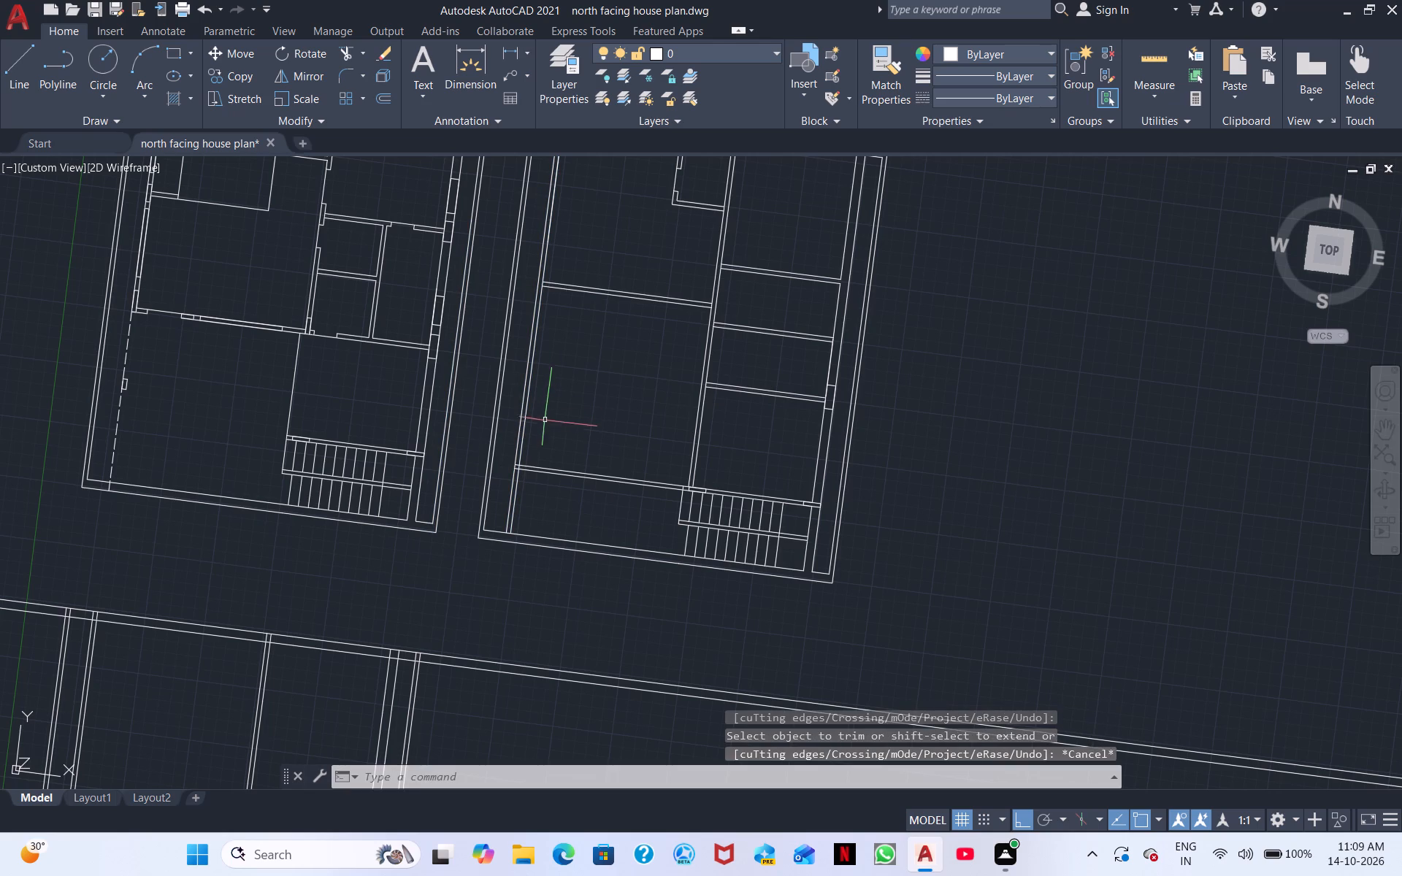
Switch the drawing to the preset Top view.
scroll(543, 429, down, 1)
middle_drag(569, 464, 668, 444)
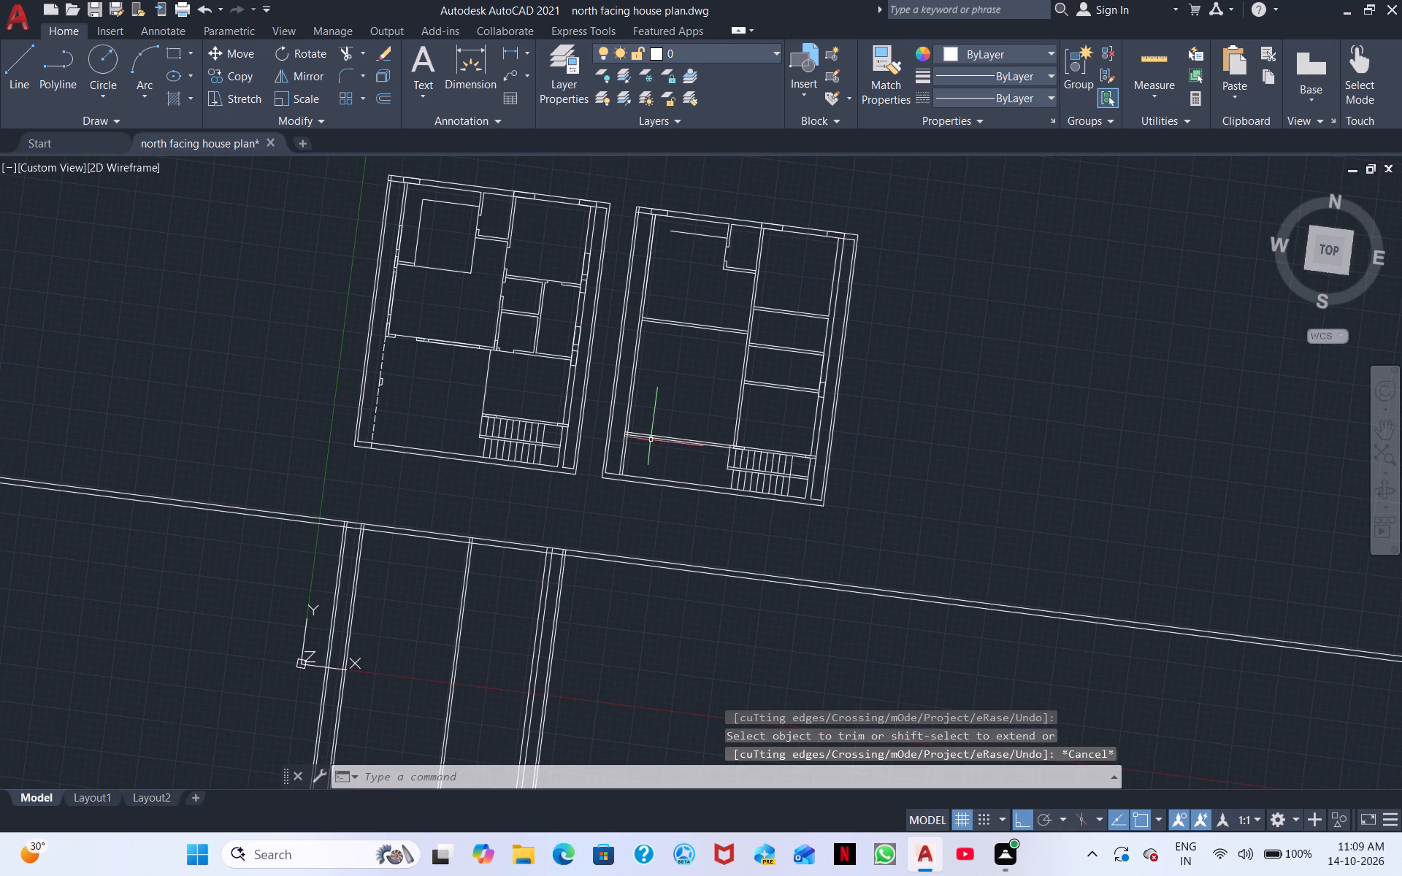
middle_drag(660, 441, 807, 439)
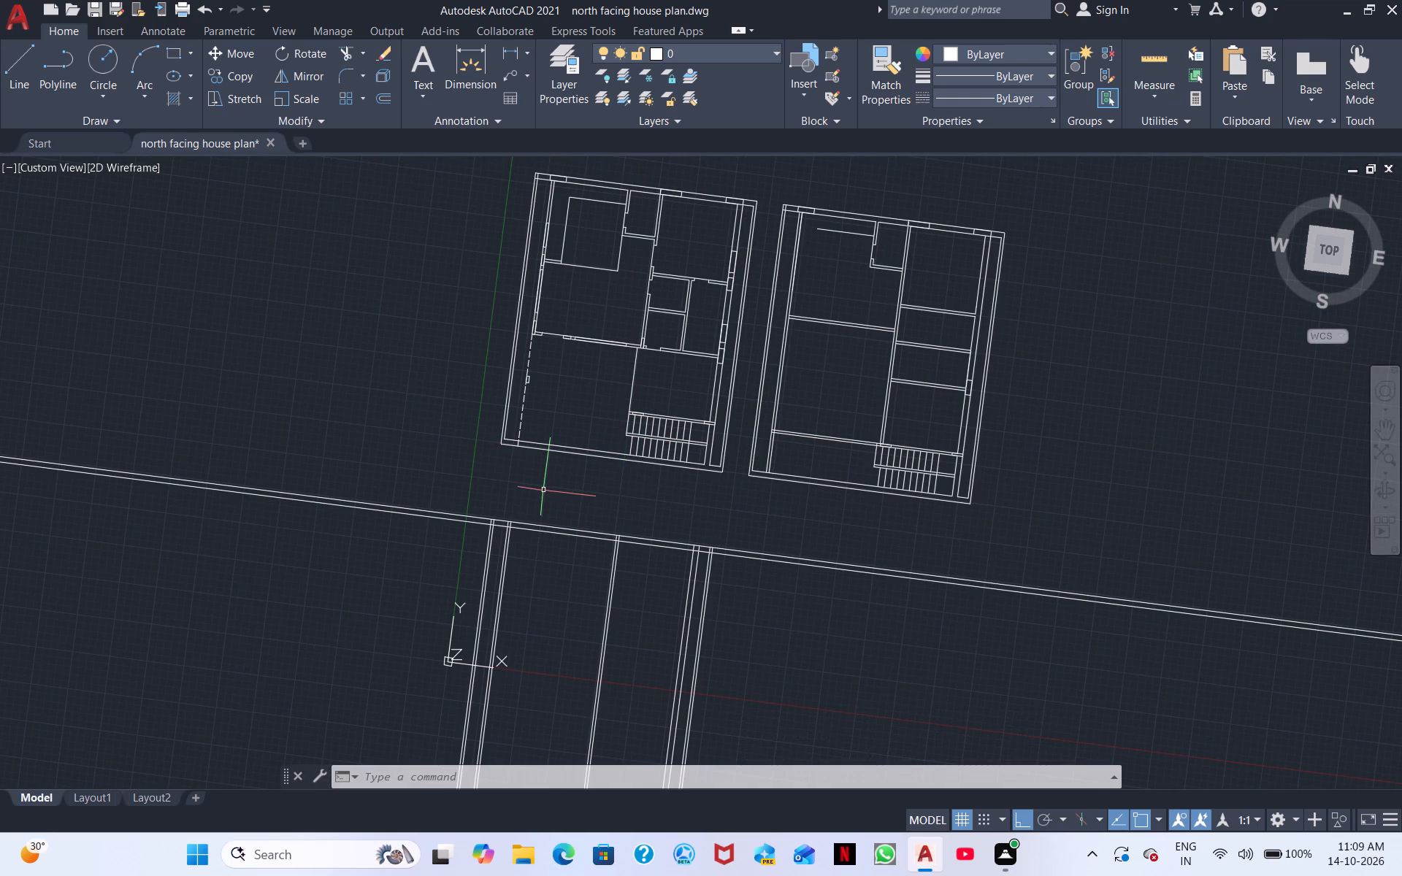
middle_drag(543, 491, 548, 521)
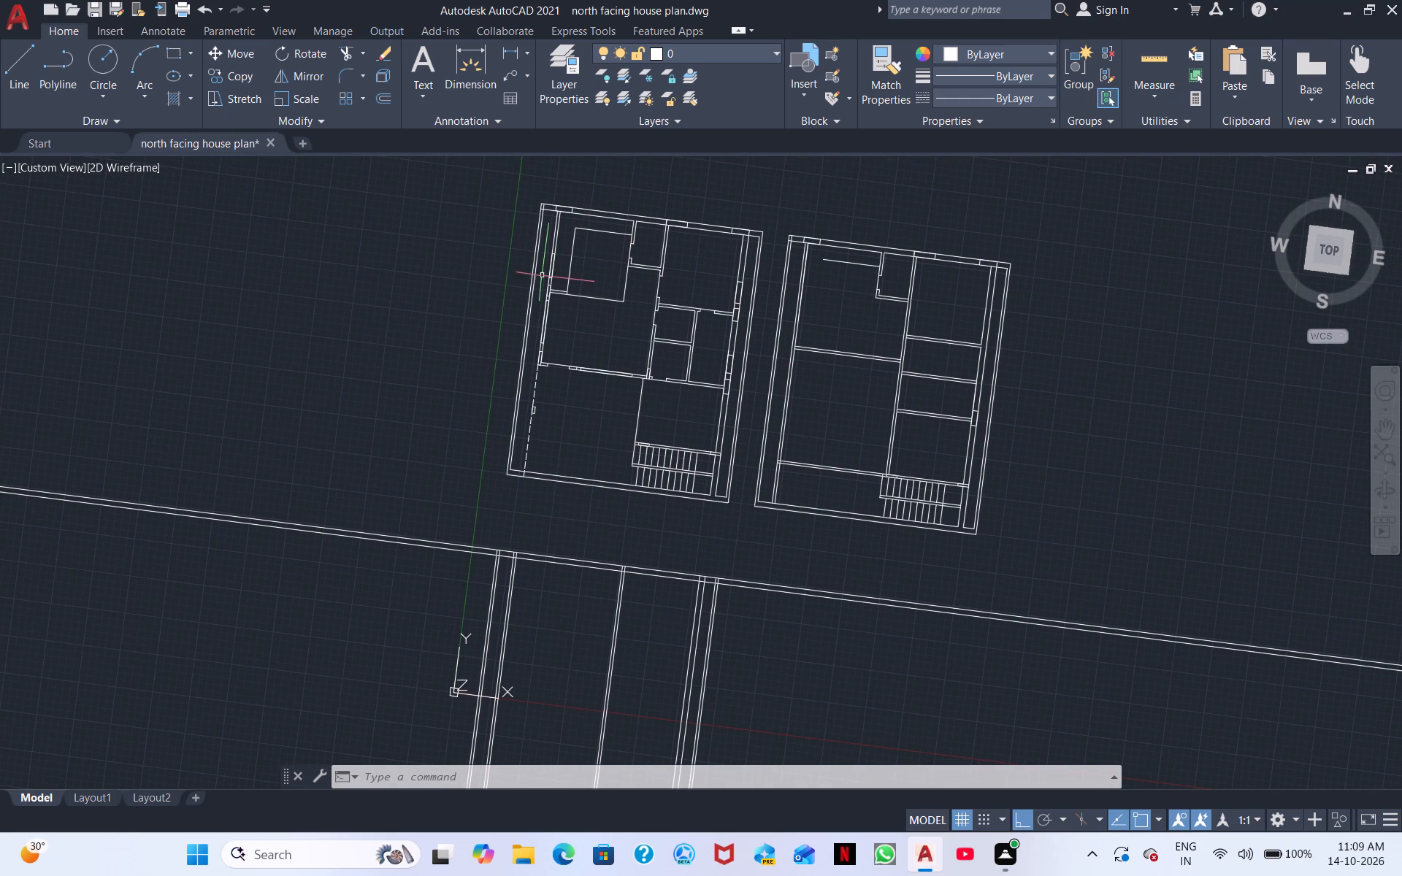
click(61, 168)
click(102, 214)
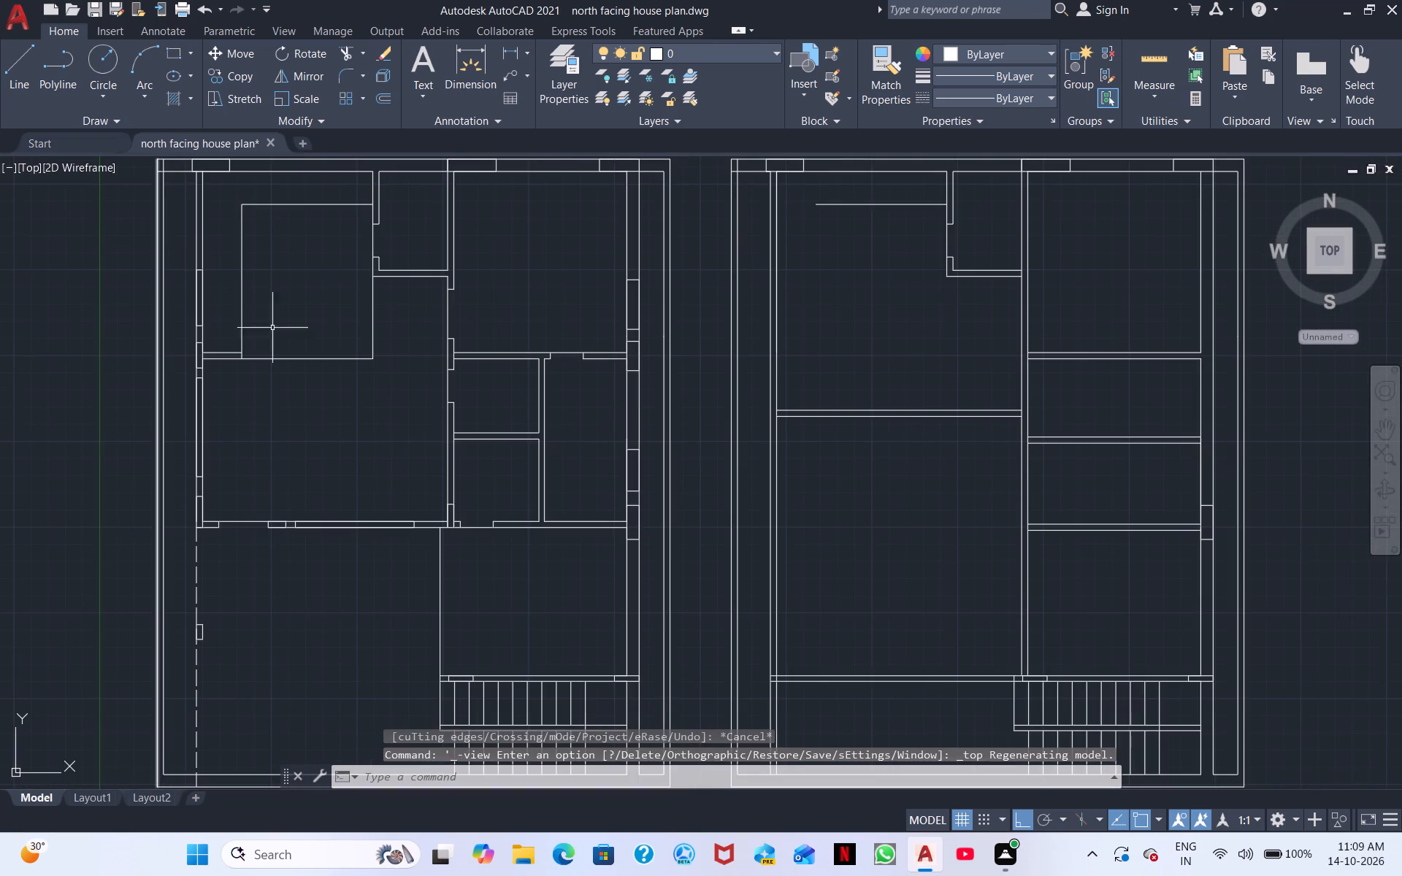
Draw a vertical line from the west end of the northwest room's short horizontal line down to the south wall's lower line.
scroll(477, 426, down, 1)
middle_drag(605, 431, 511, 556)
scroll(581, 504, up, 1)
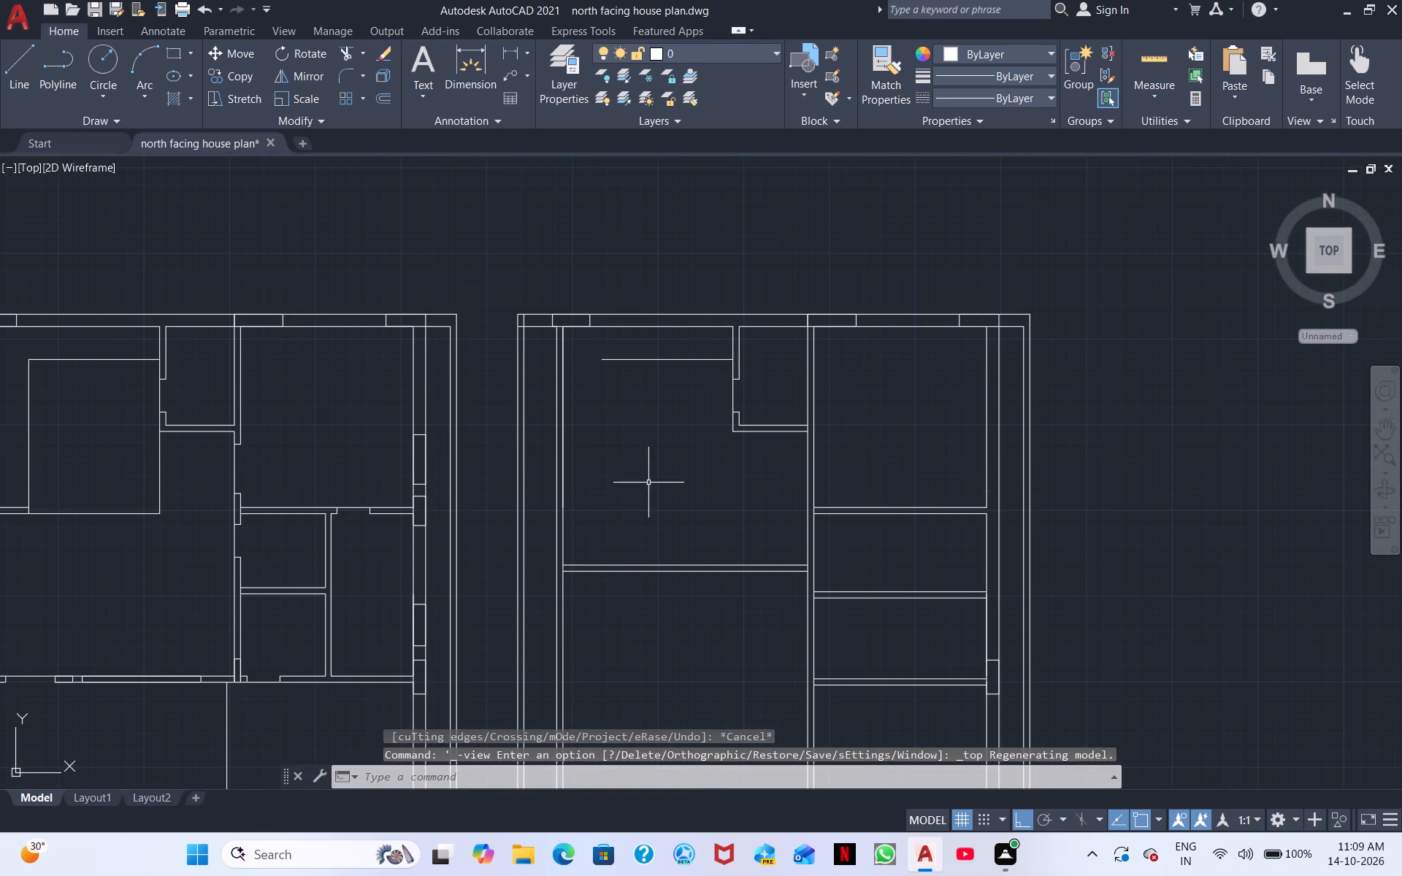
scroll(649, 481, up, 1)
middle_drag(651, 480, 632, 520)
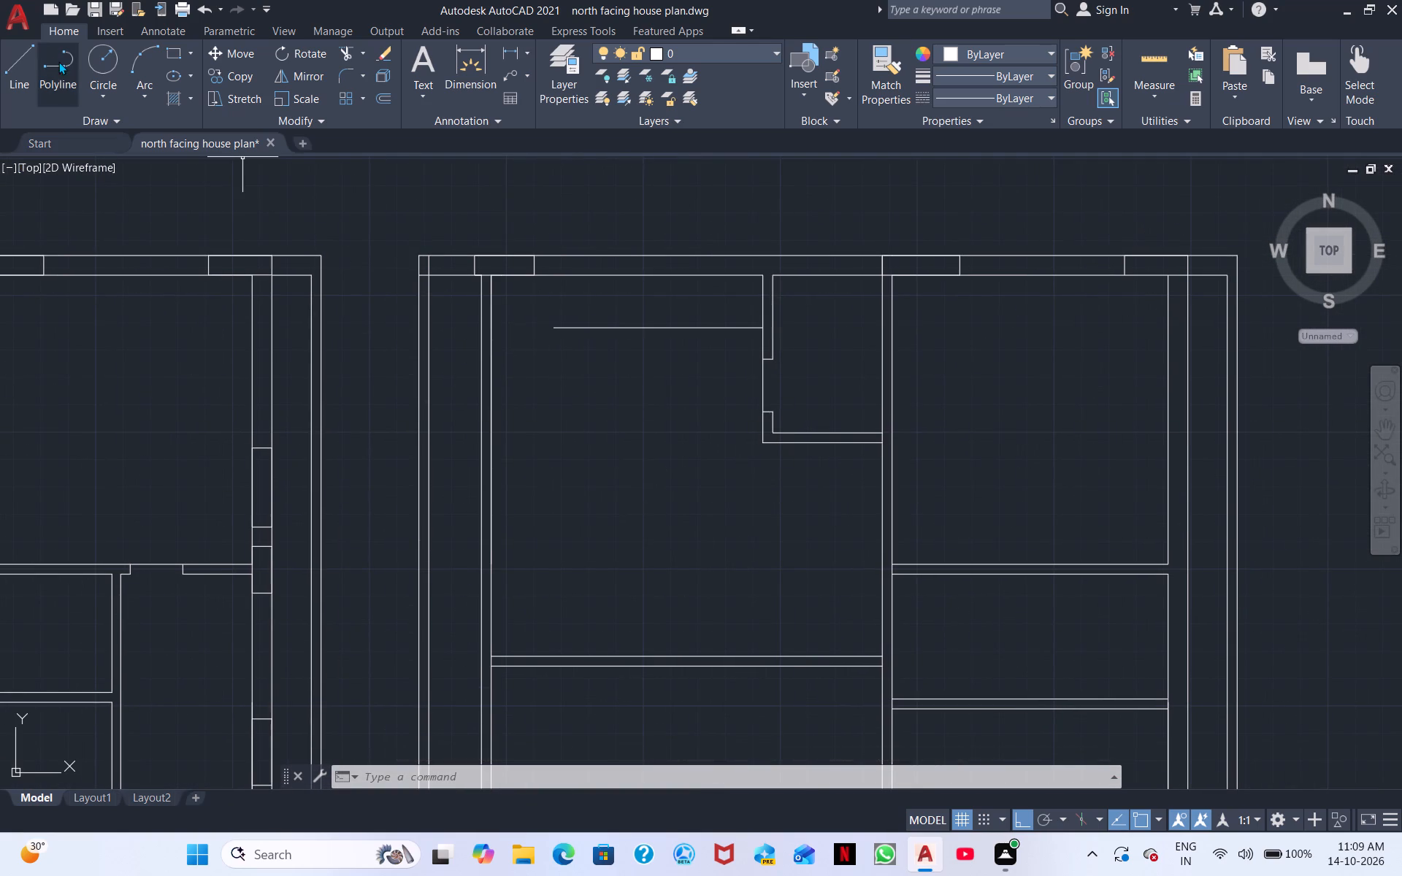
click(18, 45)
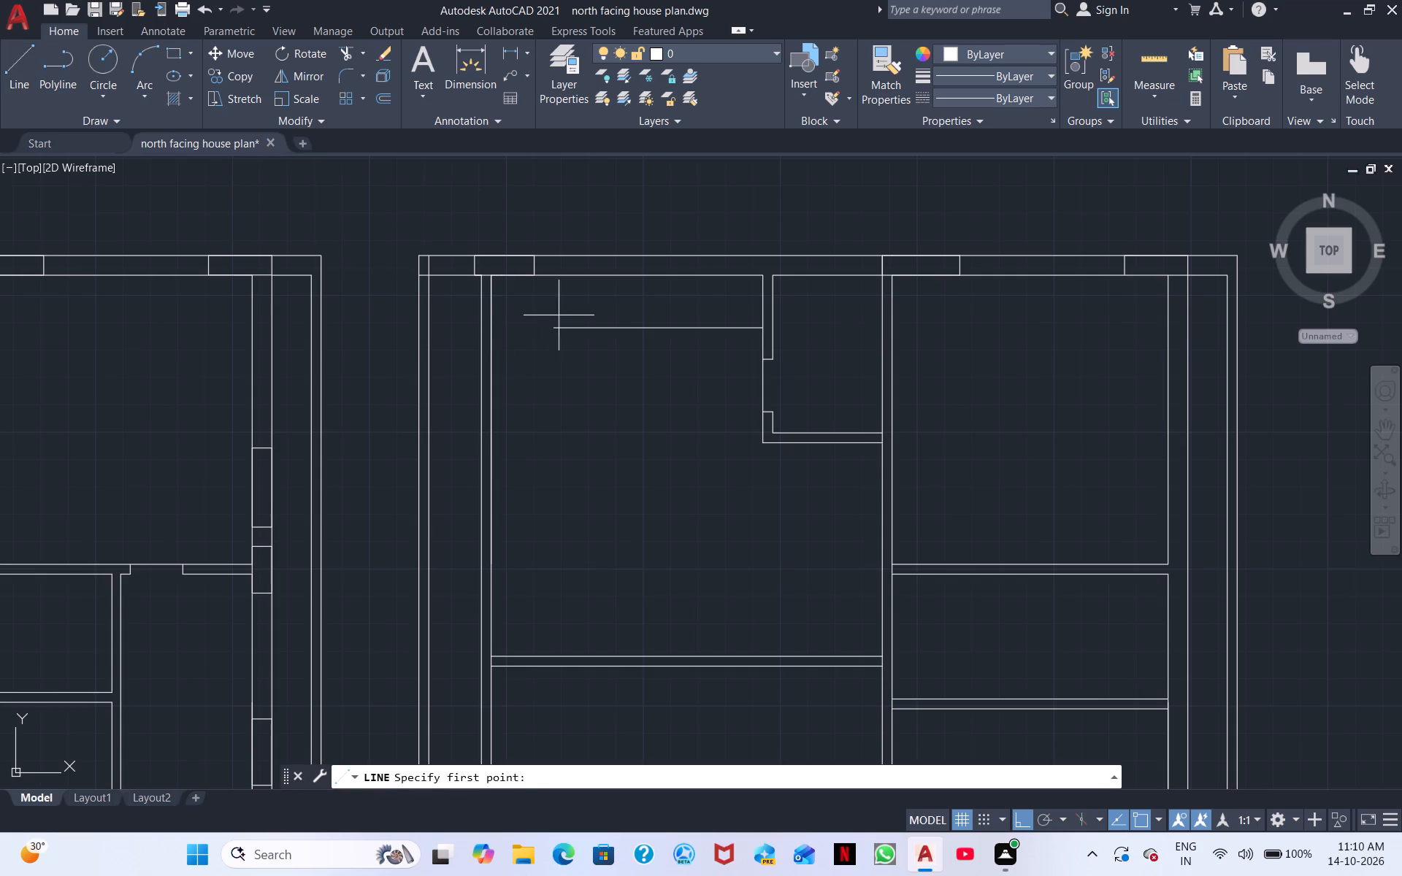
click(554, 328)
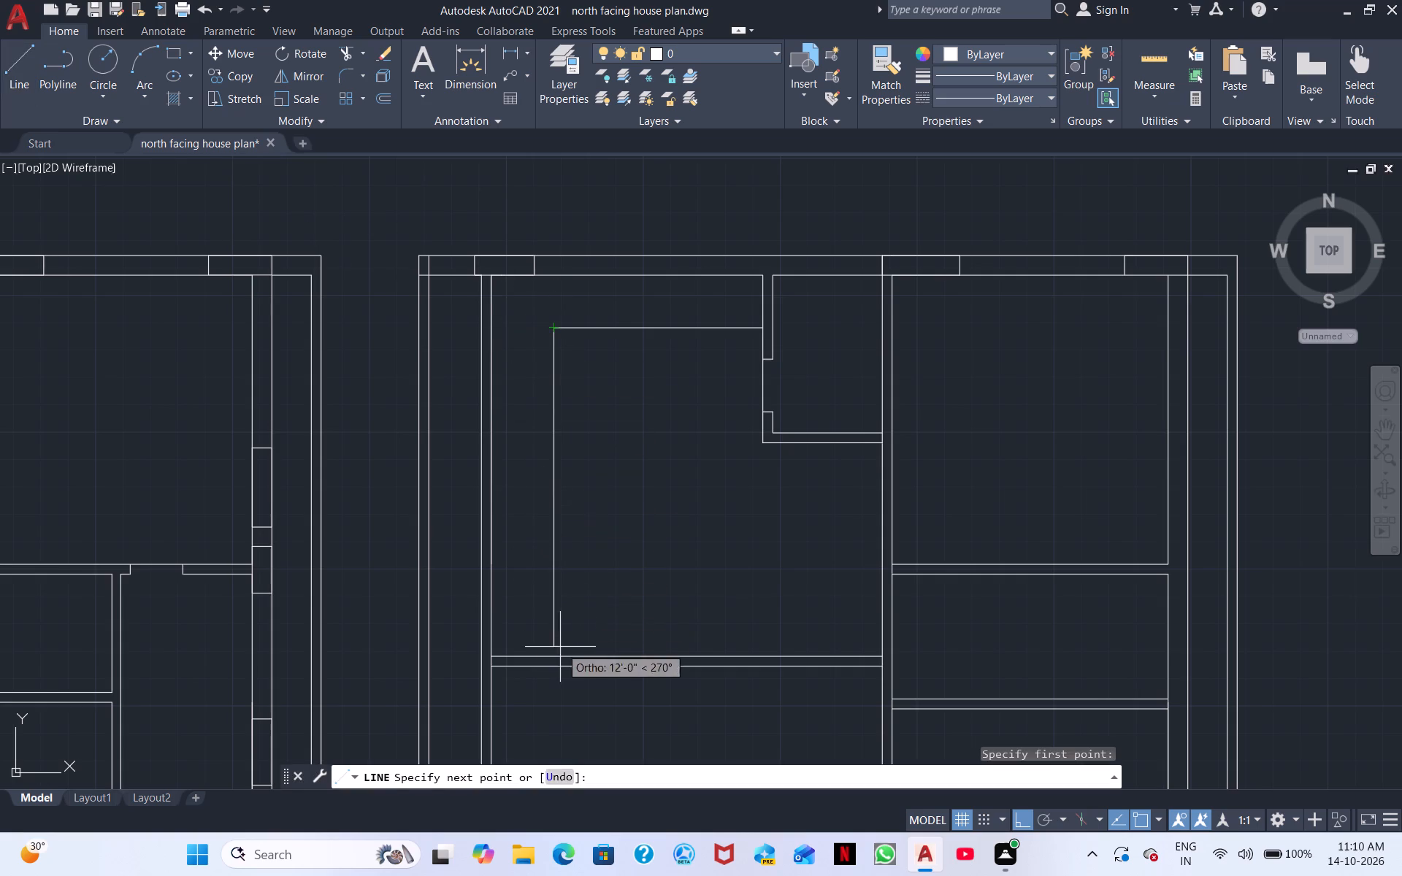
click(557, 667)
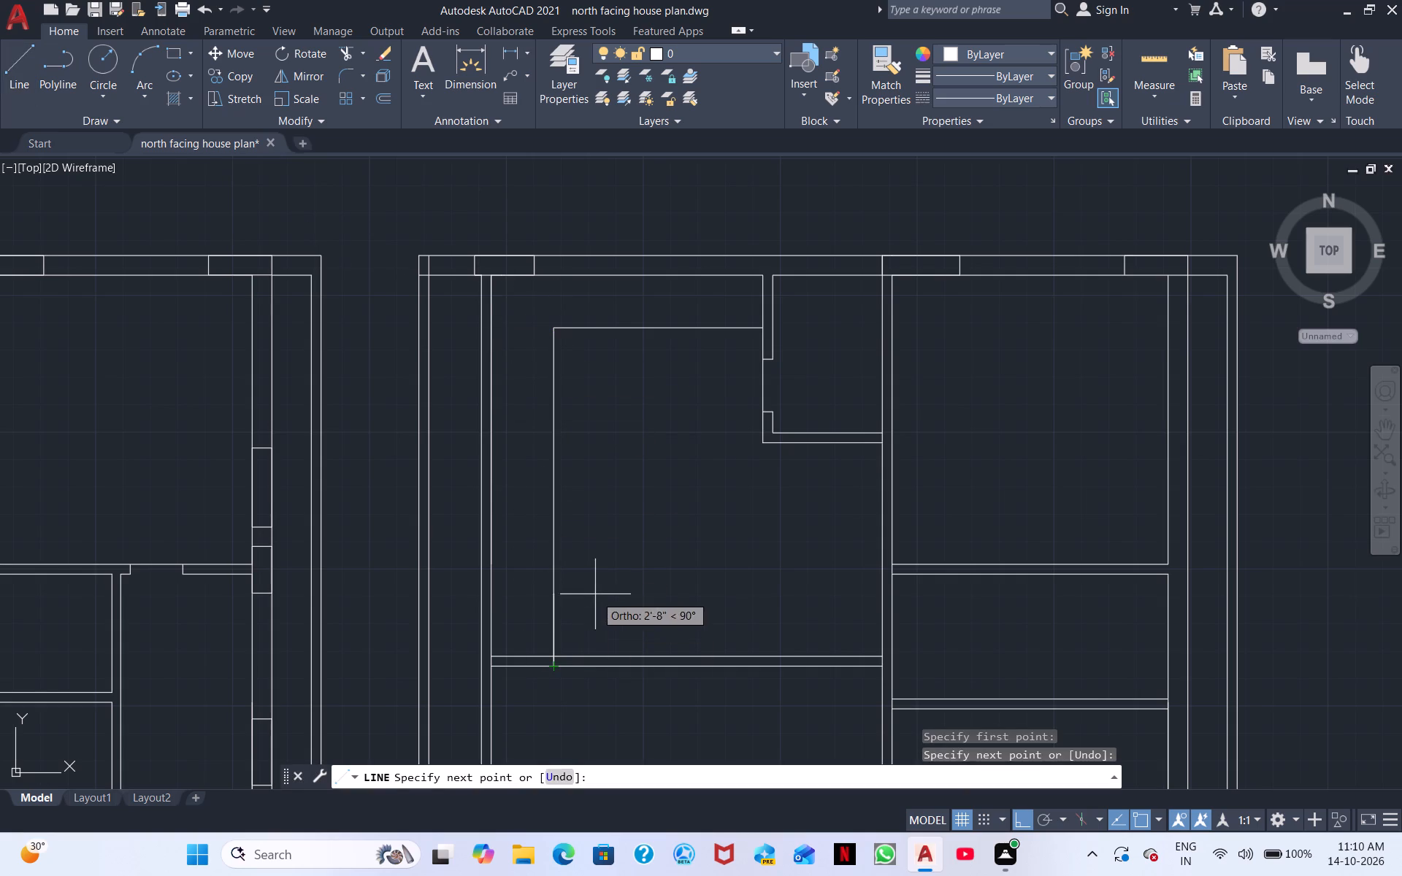
key(Escape)
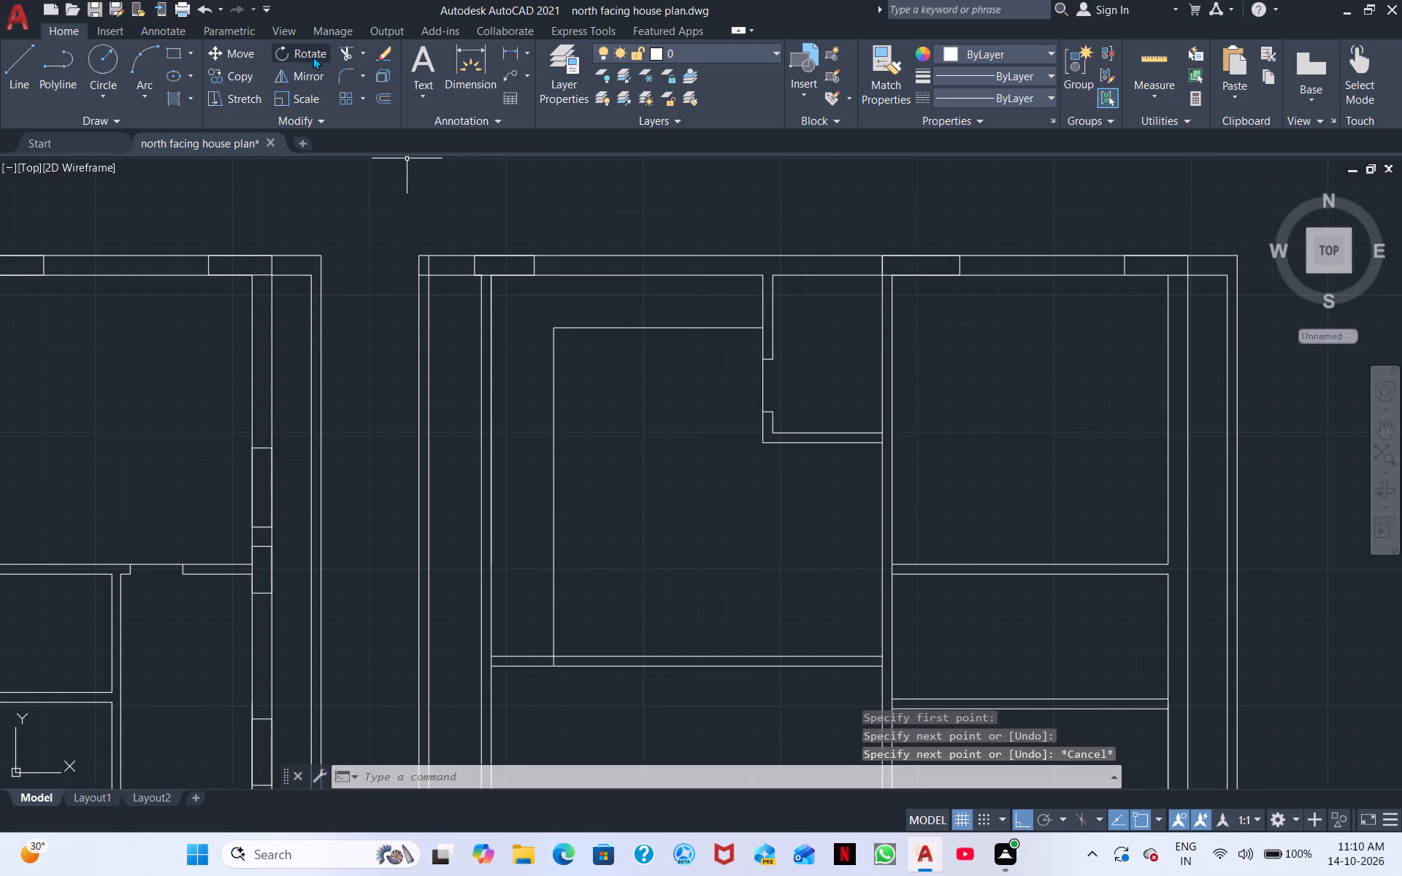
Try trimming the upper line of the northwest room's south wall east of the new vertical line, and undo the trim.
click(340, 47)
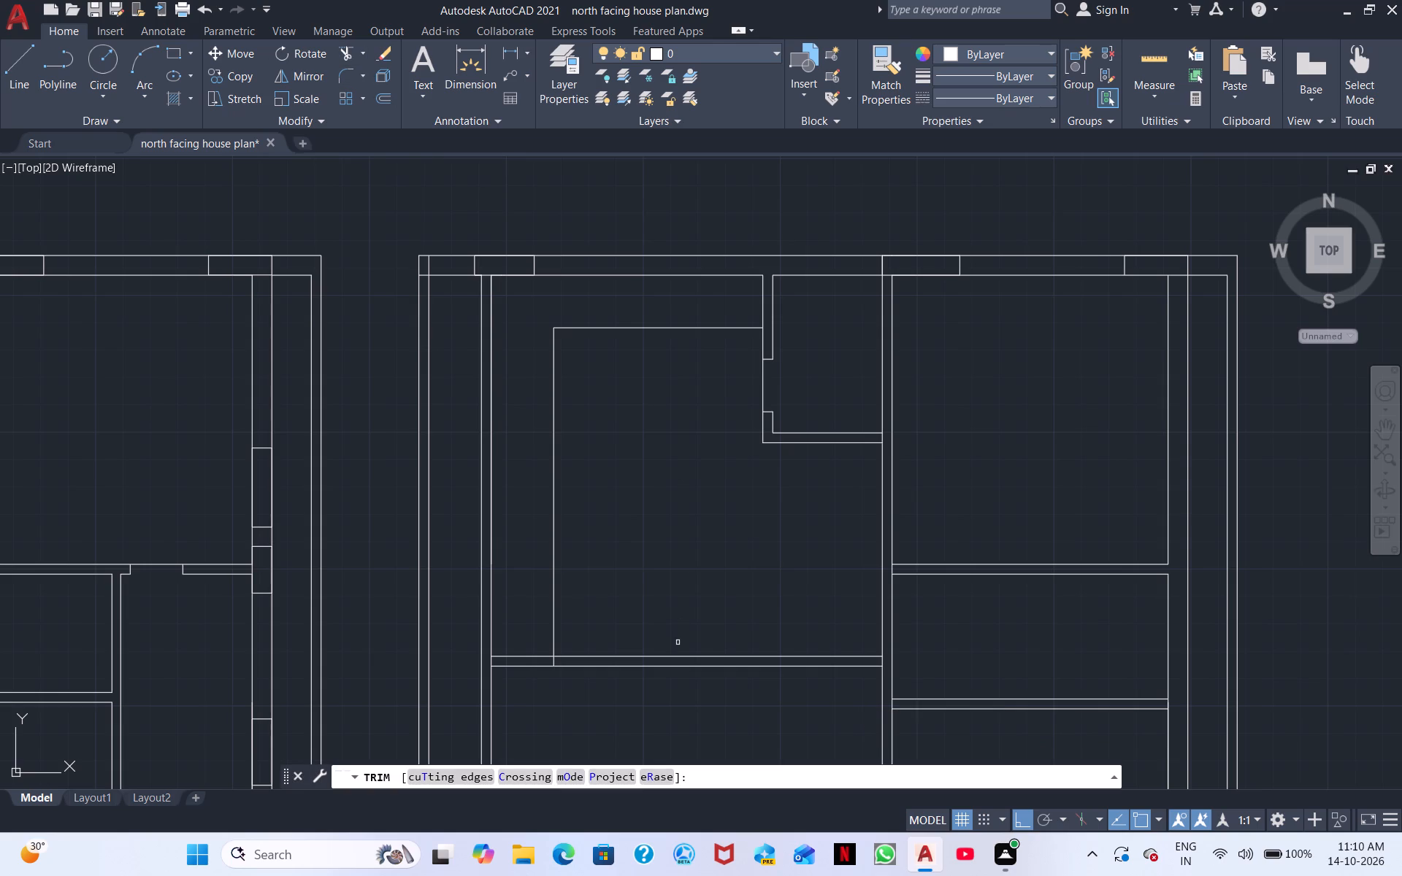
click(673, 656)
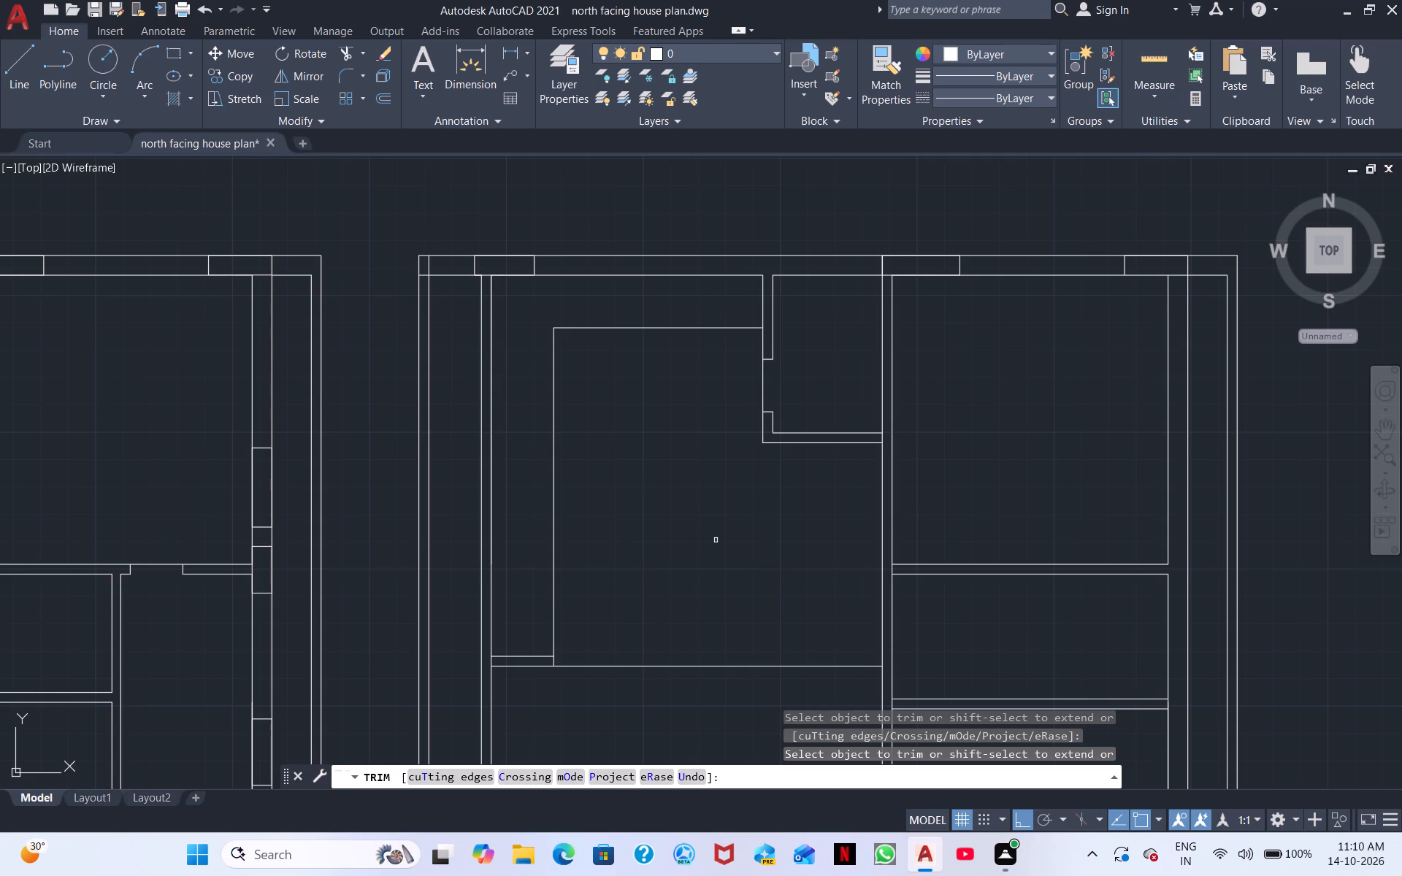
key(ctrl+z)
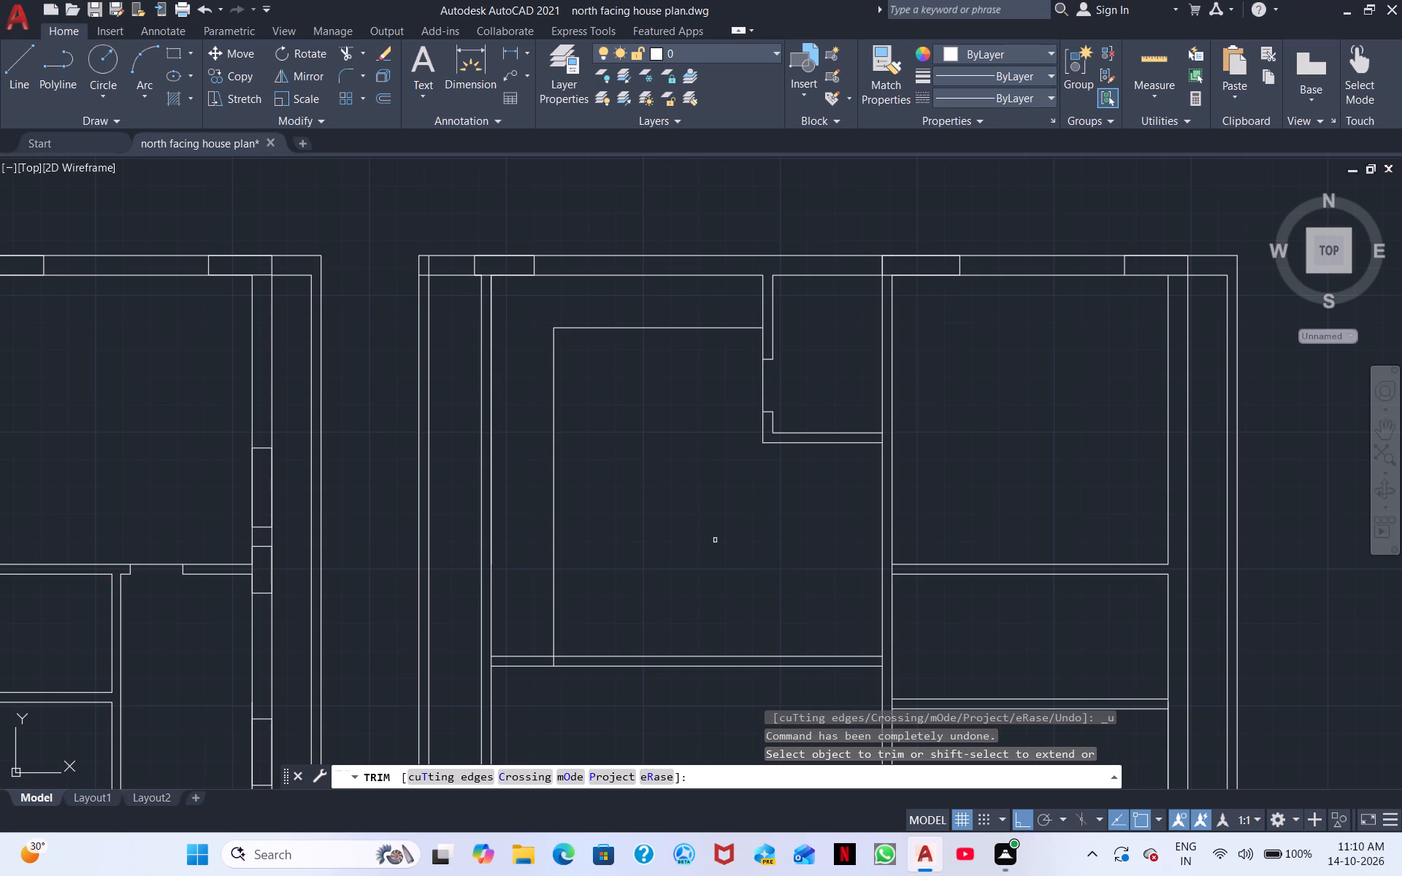
Draw a vertical line from the small north room's southwest corner down to the lower line of the northwest room's south wall.
click(15, 66)
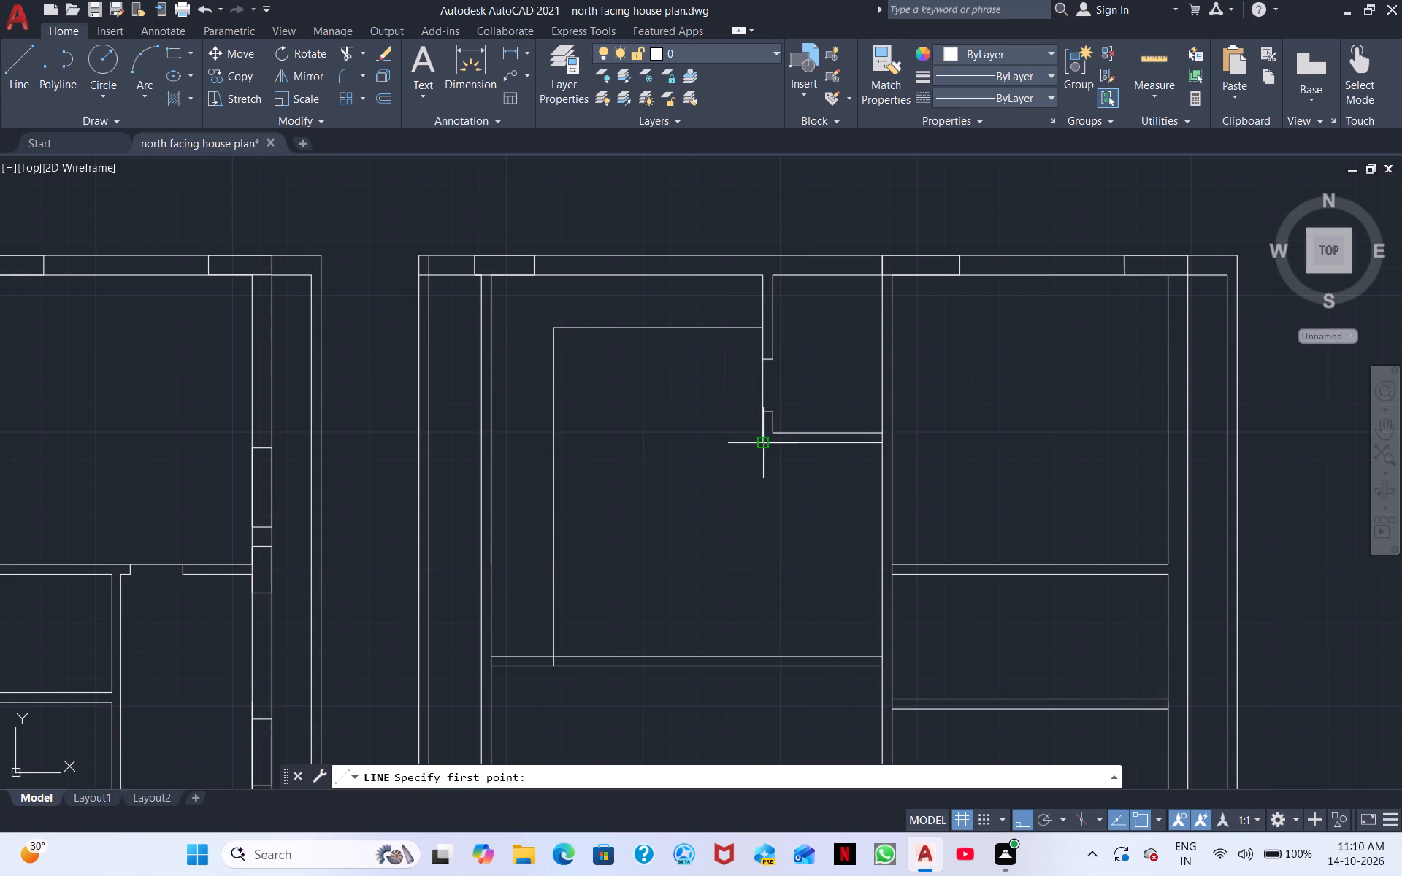
click(767, 443)
click(767, 669)
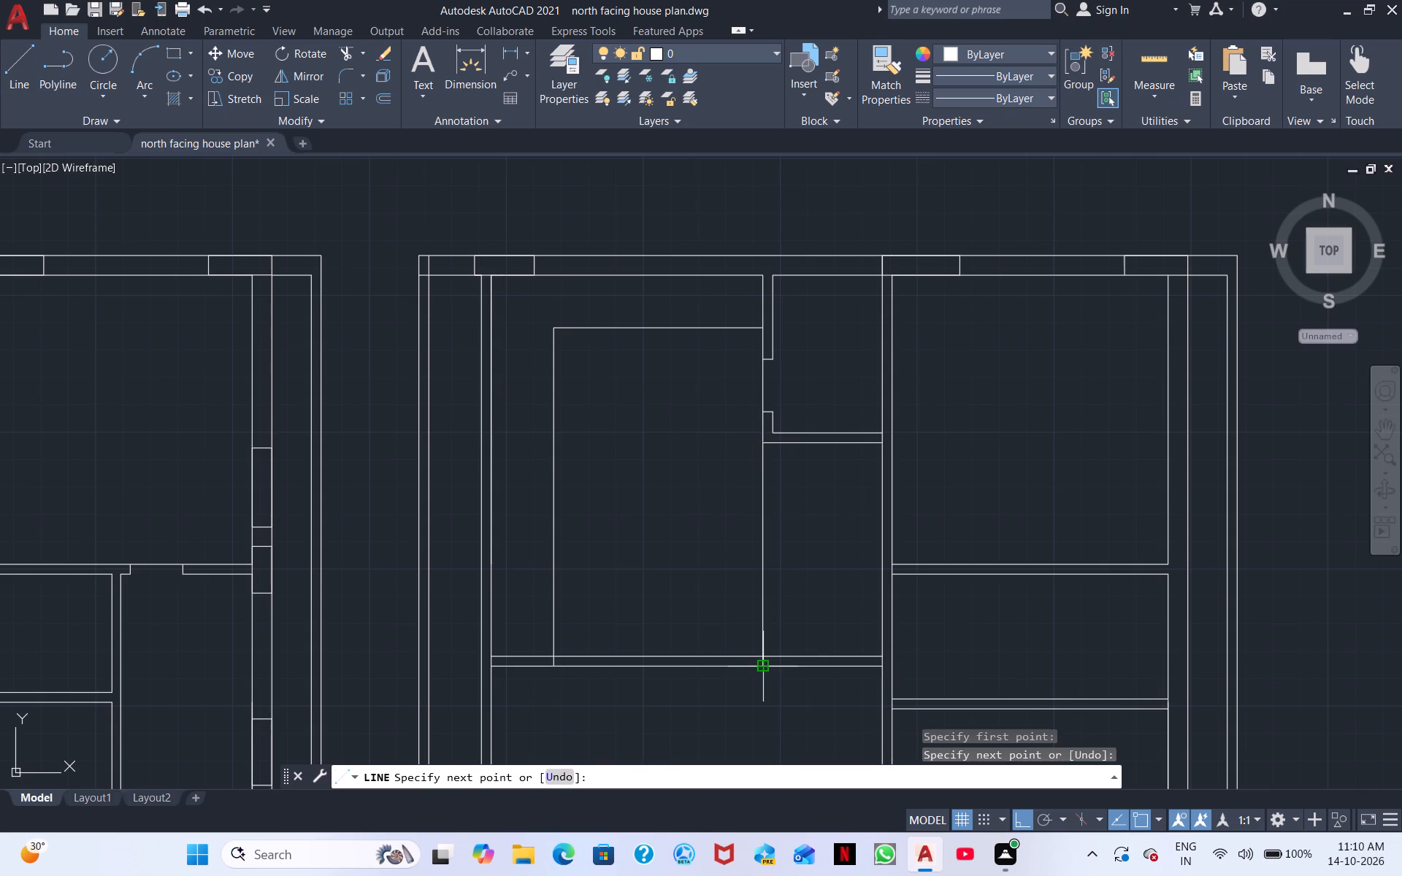
key(Escape)
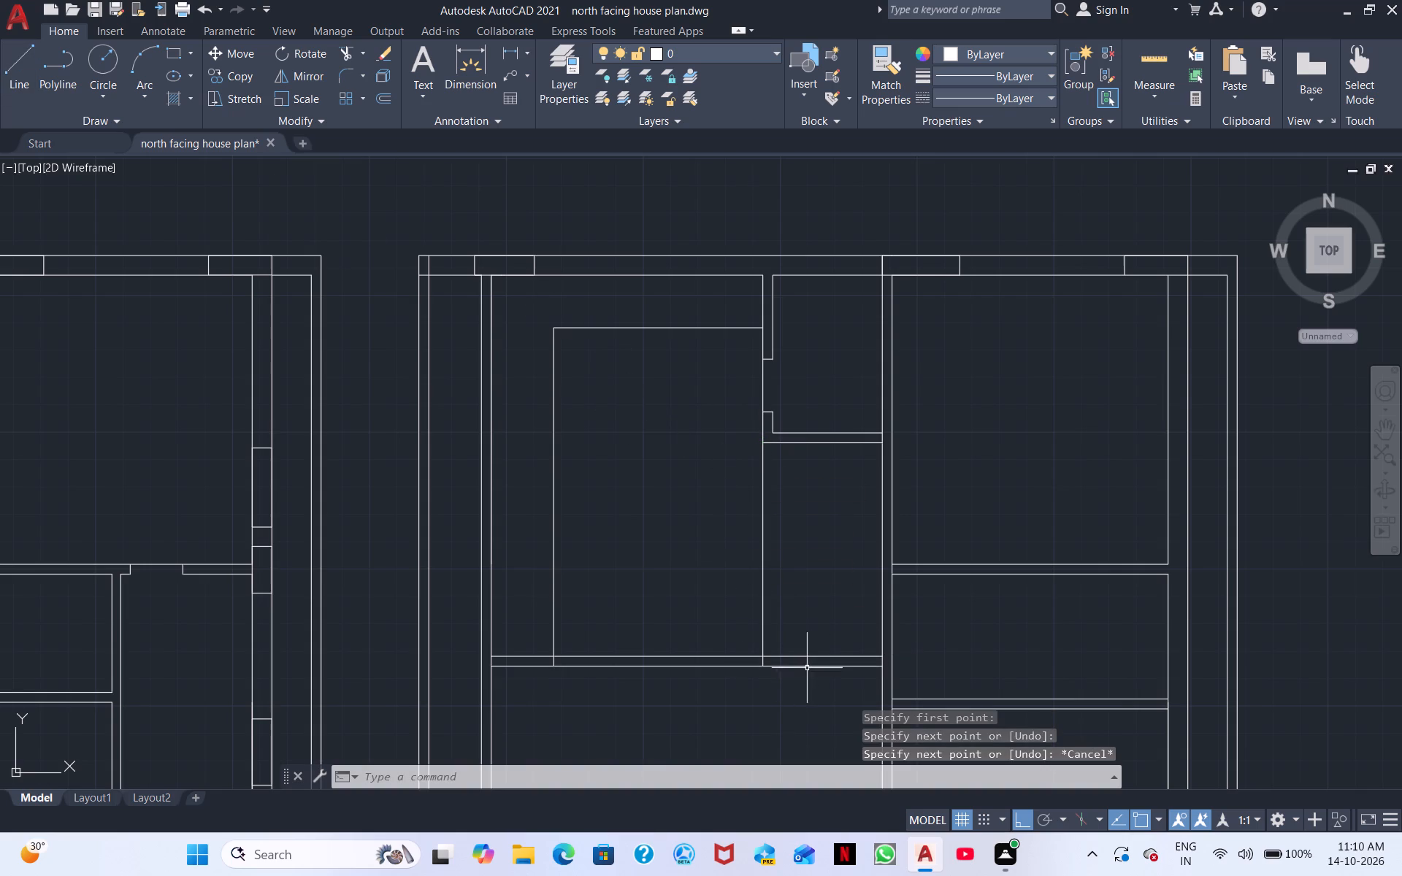
Trim both south wall lines east of the second vertical line, and the upper line between the two vertical lines.
click(353, 55)
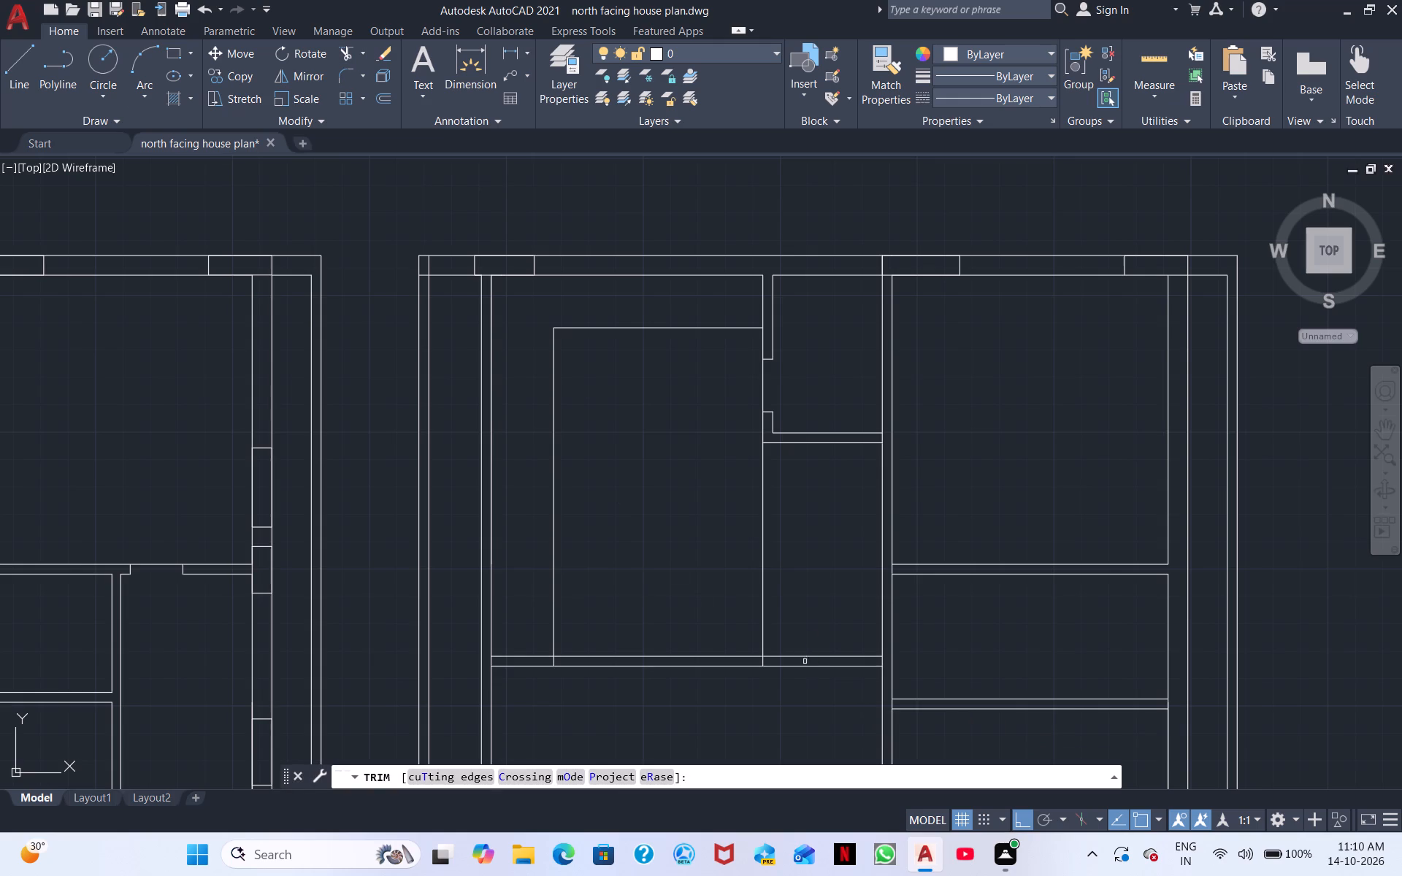
click(804, 658)
click(799, 666)
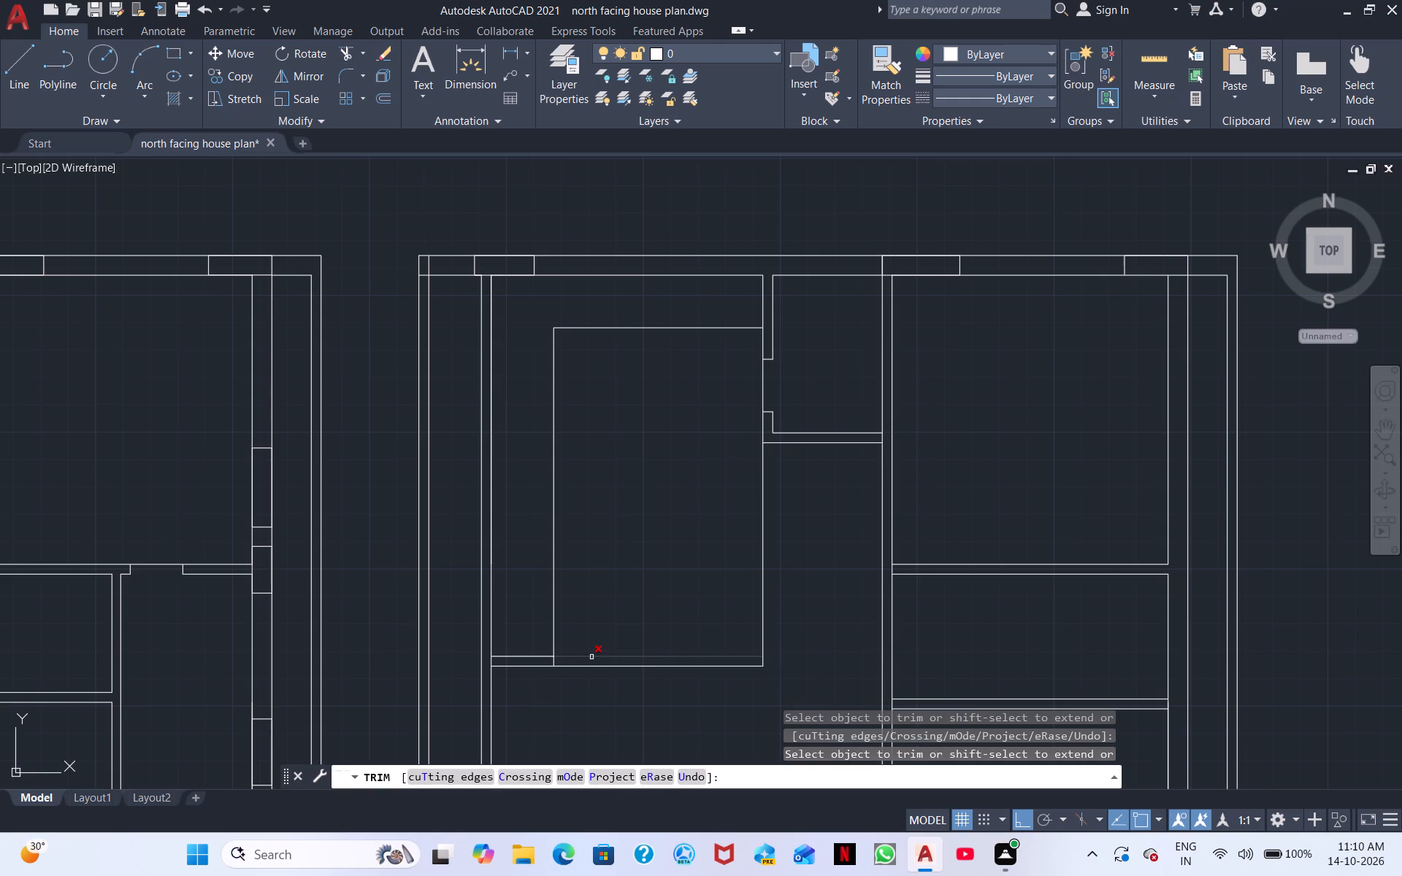
click(599, 658)
key(Escape)
Draw a short horizontal line eastward across both central wall lines, just south of the small north room.
scroll(559, 553, down, 2)
middle_drag(559, 560, 767, 537)
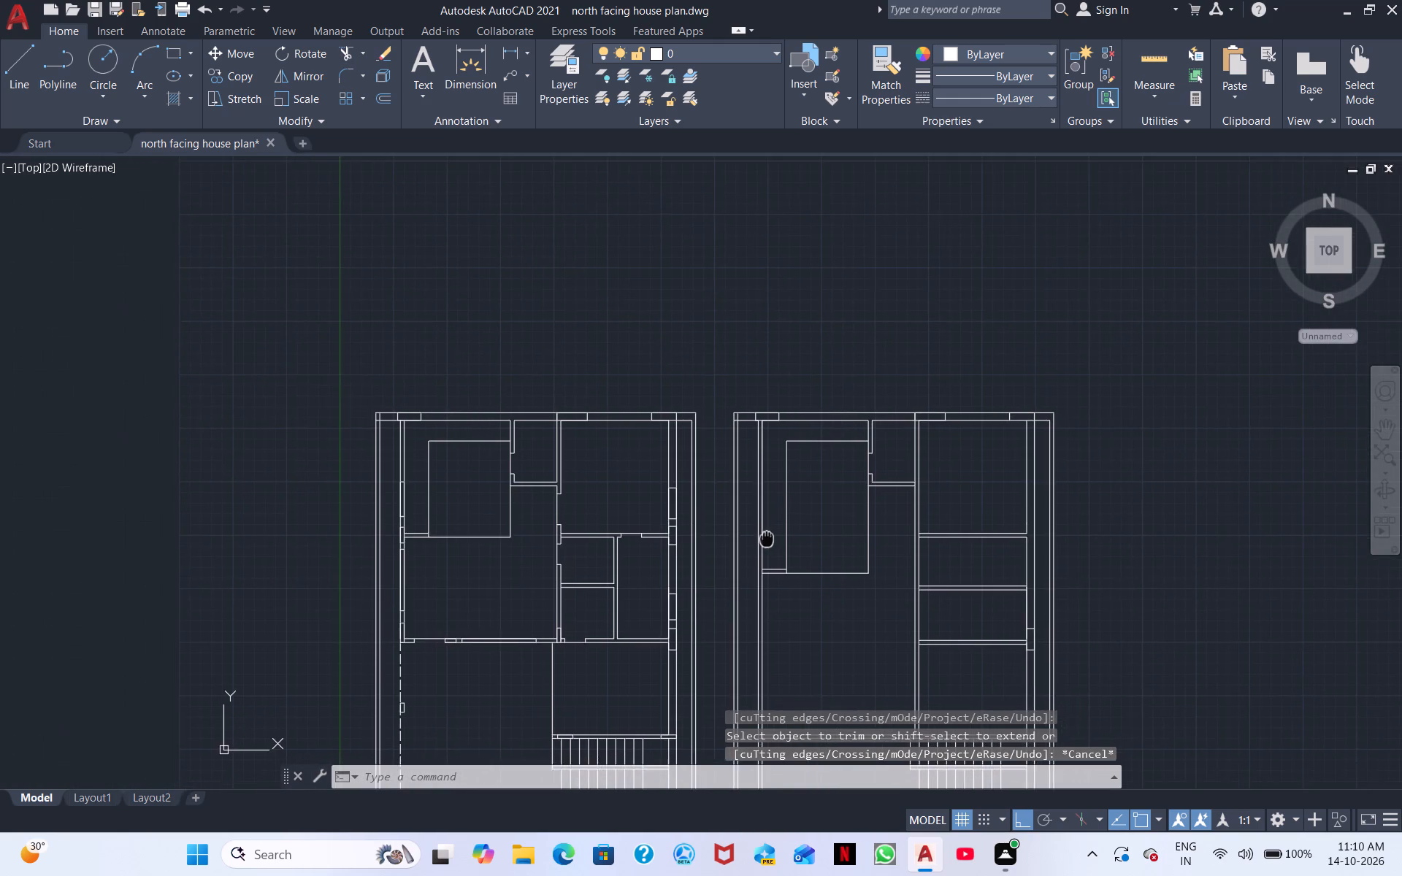
middle_drag(767, 537, 508, 518)
scroll(650, 490, up, 2)
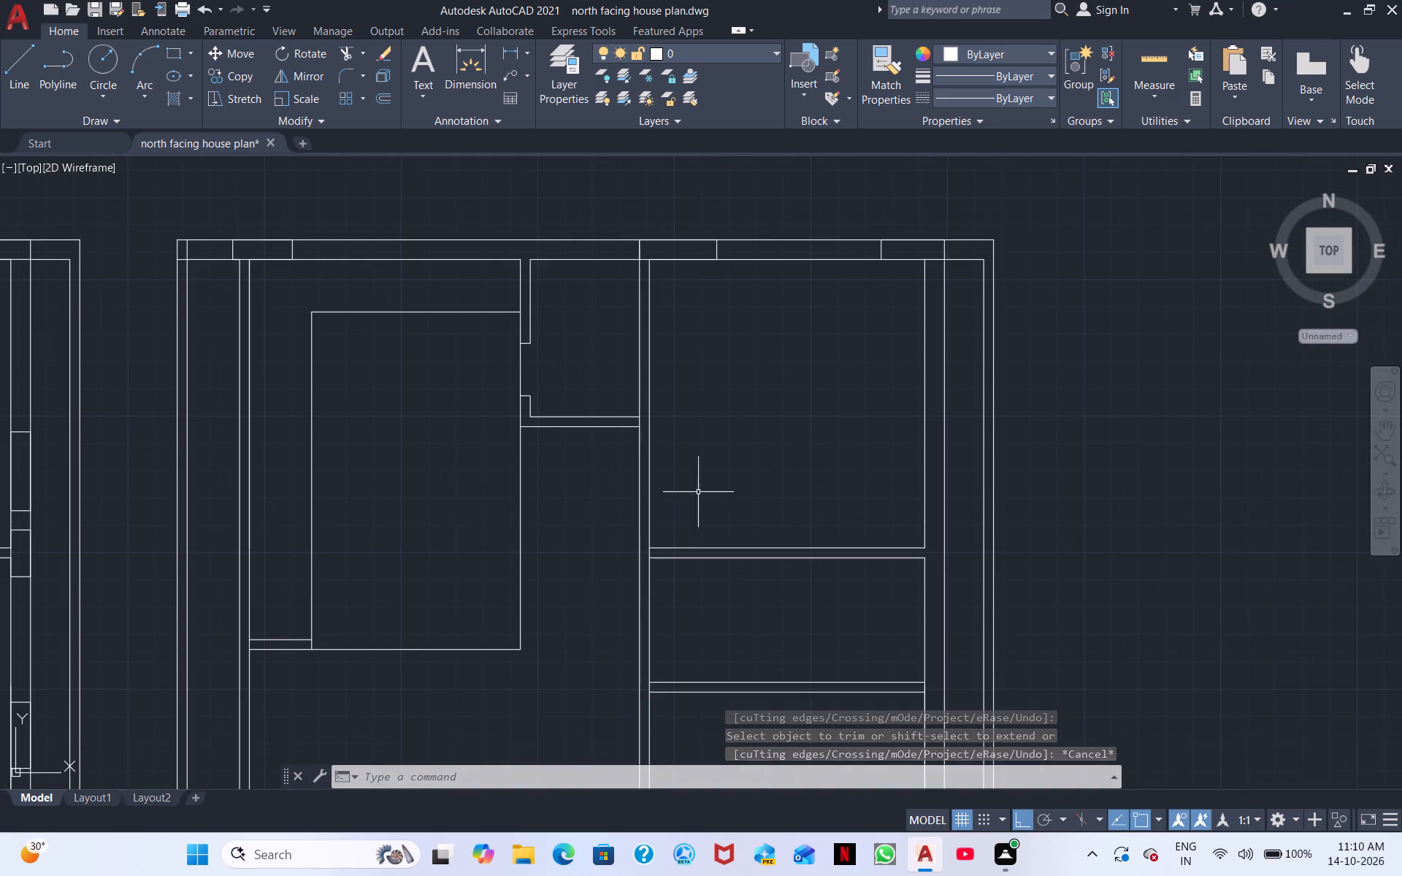
middle_drag(718, 476, 702, 424)
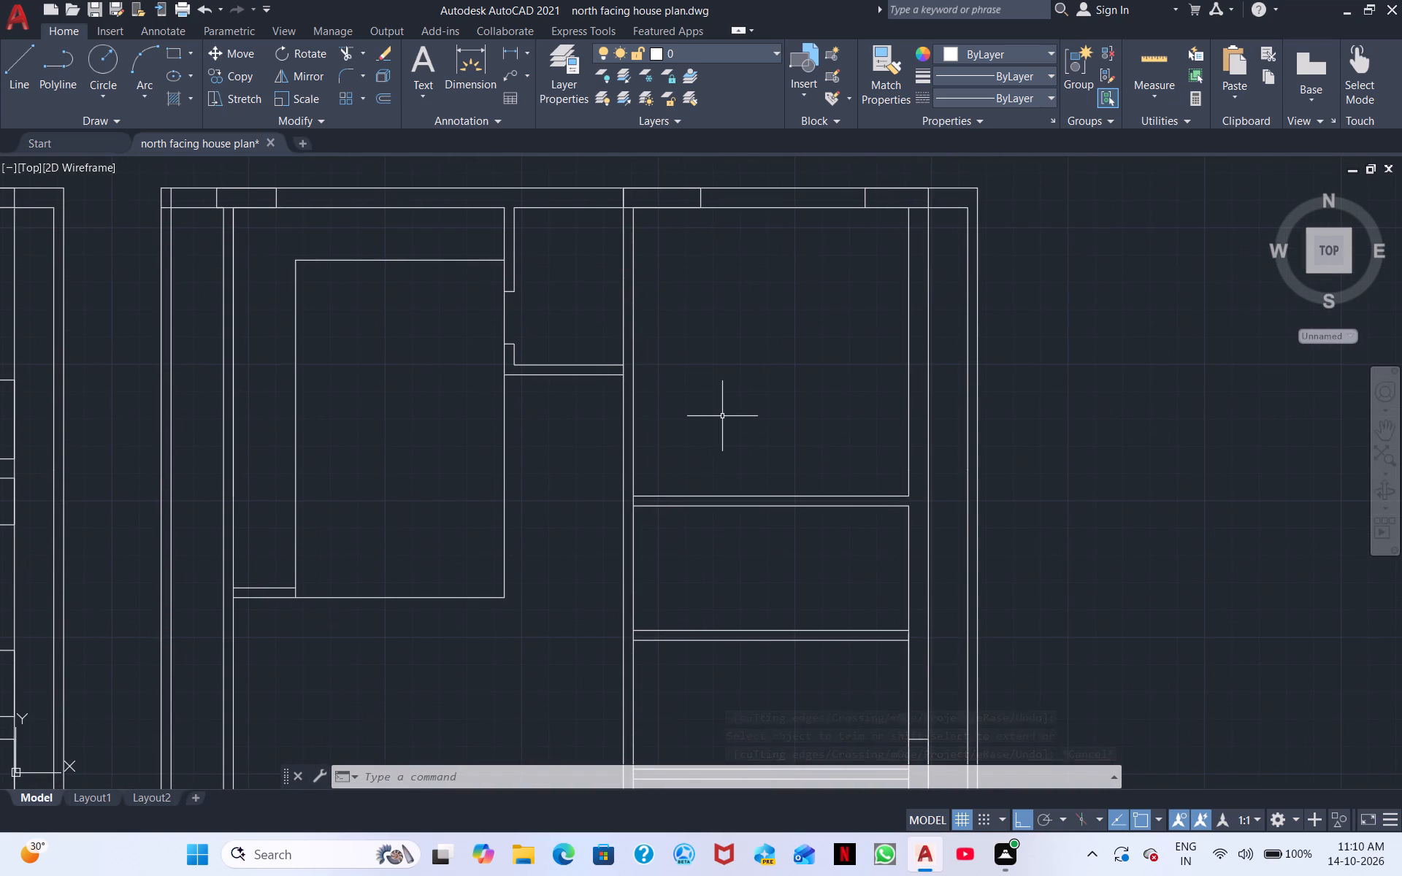
middle_drag(689, 394, 694, 401)
click(26, 77)
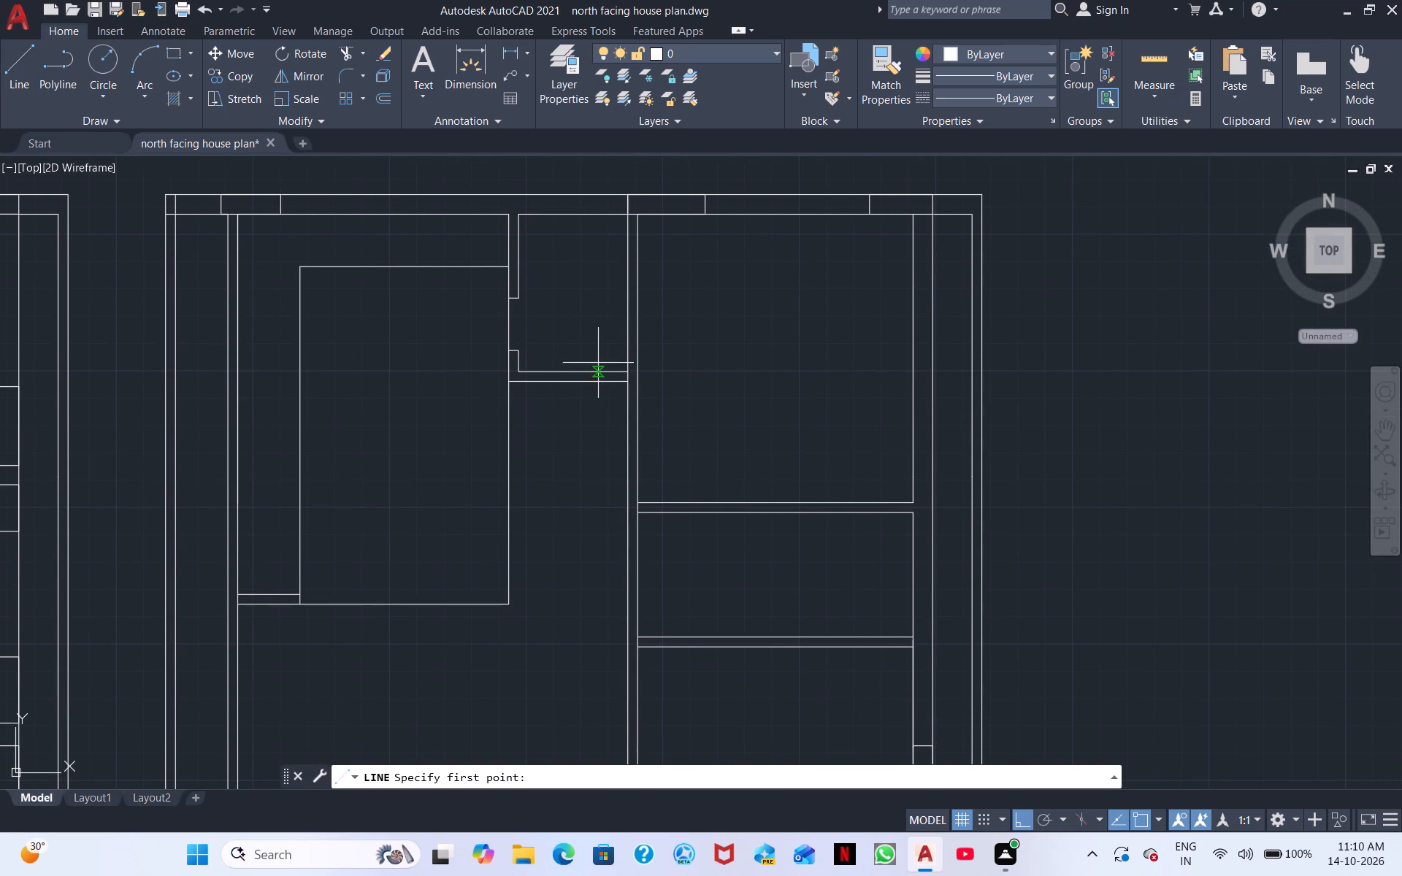
scroll(598, 363, up, 3)
click(710, 515)
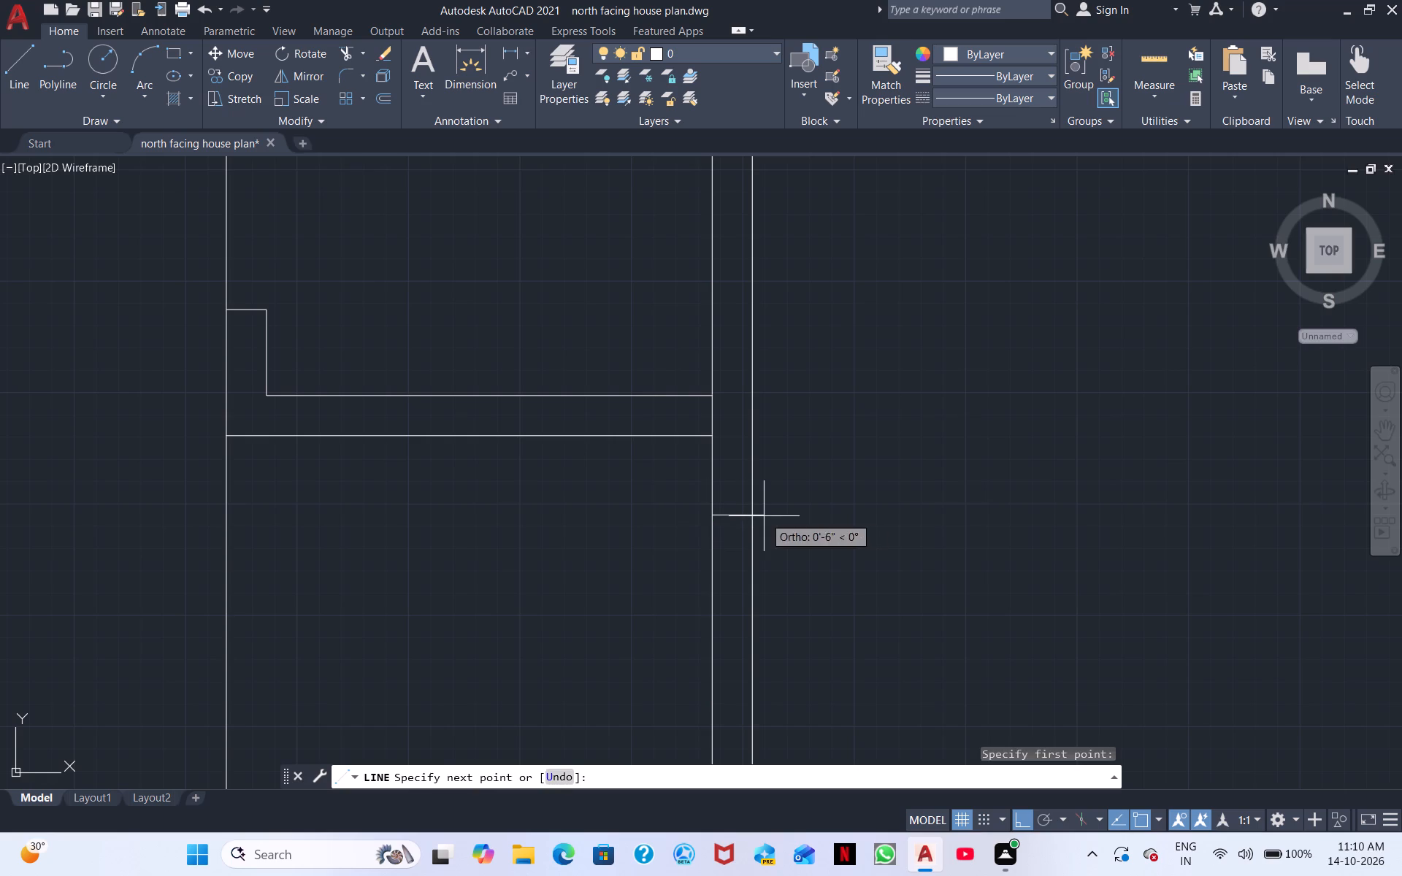
click(748, 515)
click(834, 525)
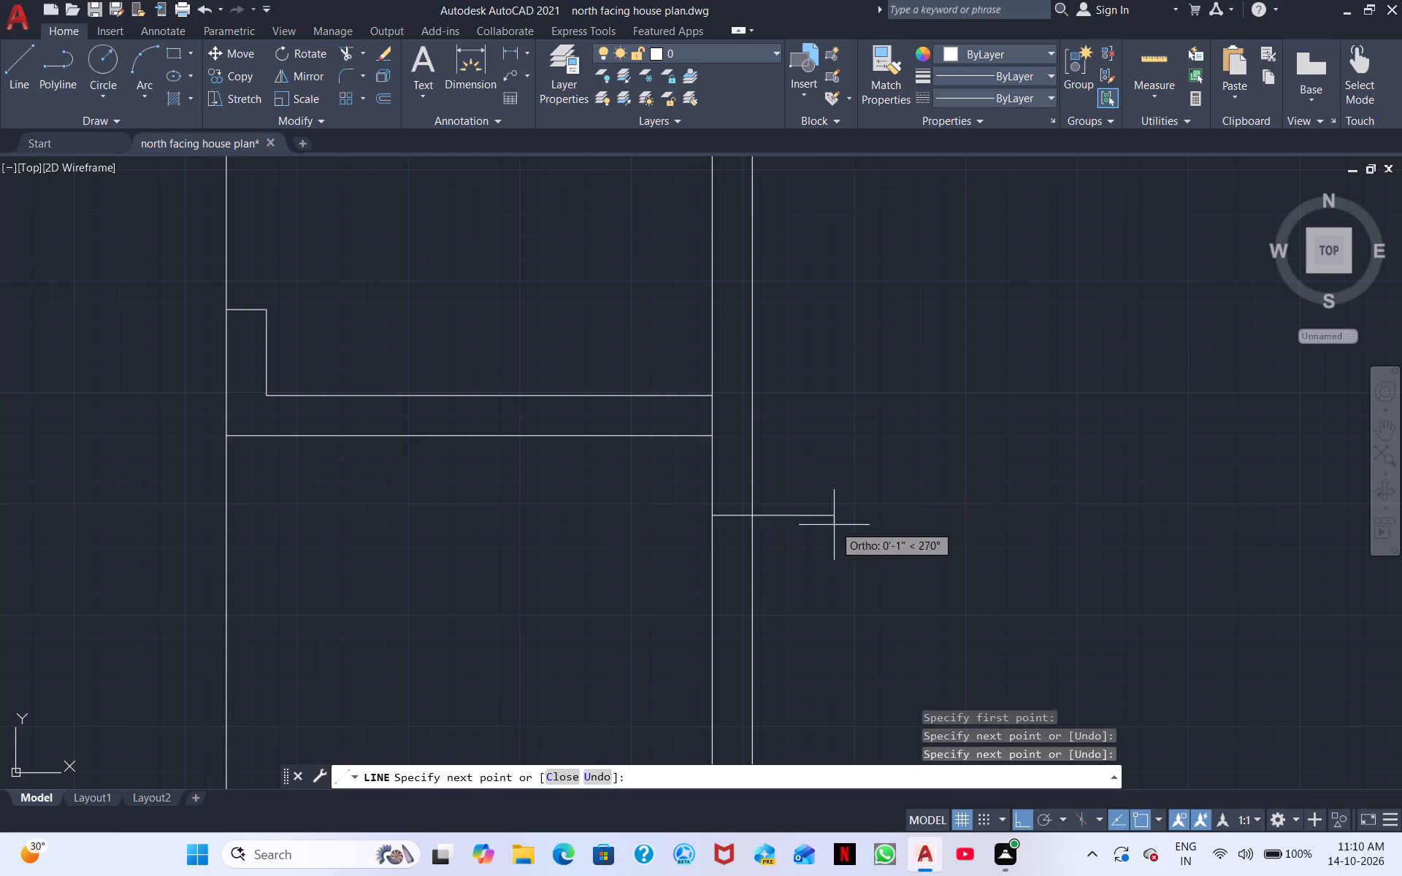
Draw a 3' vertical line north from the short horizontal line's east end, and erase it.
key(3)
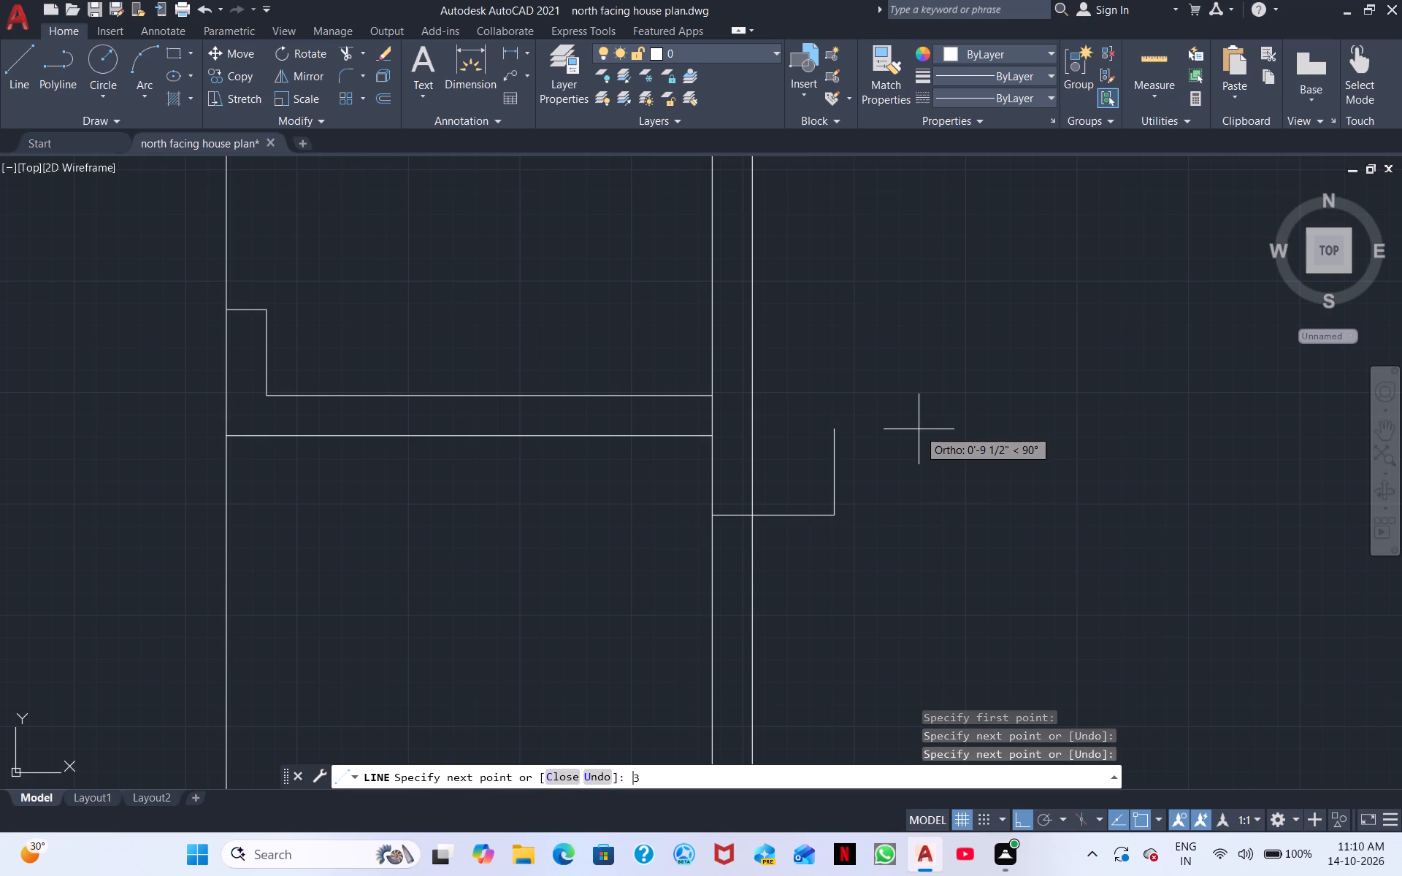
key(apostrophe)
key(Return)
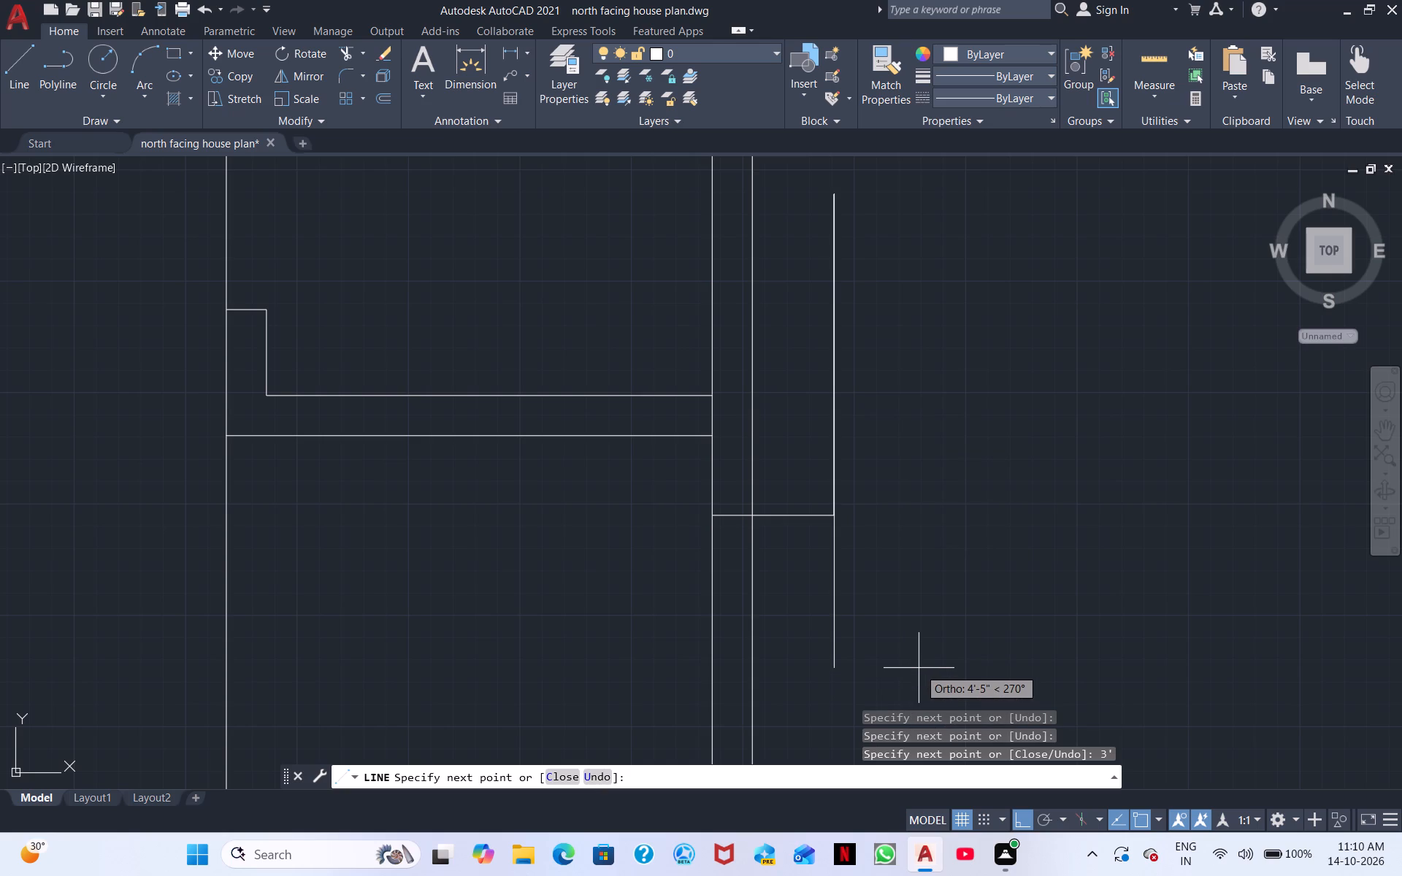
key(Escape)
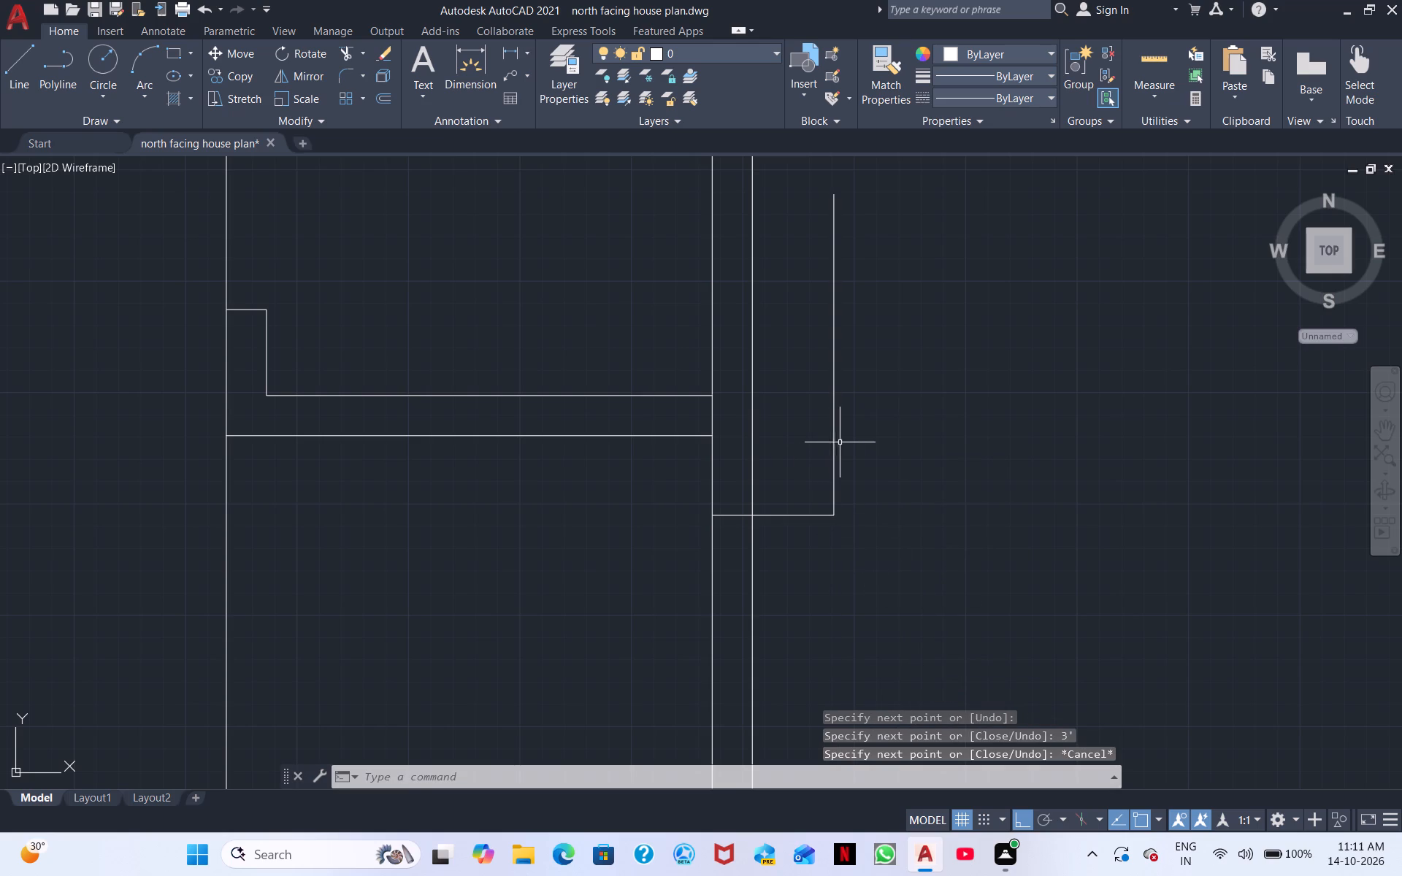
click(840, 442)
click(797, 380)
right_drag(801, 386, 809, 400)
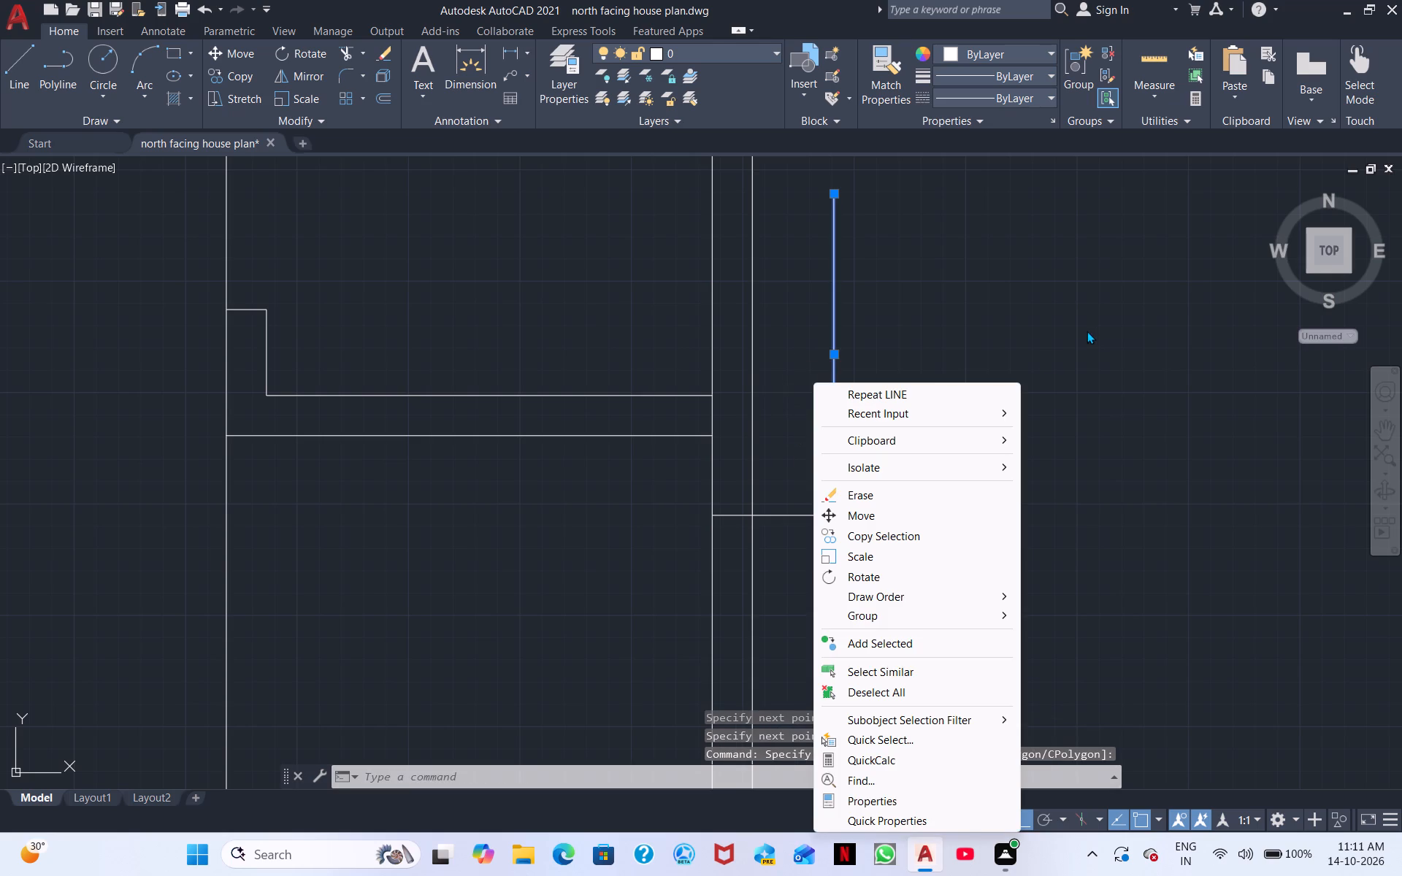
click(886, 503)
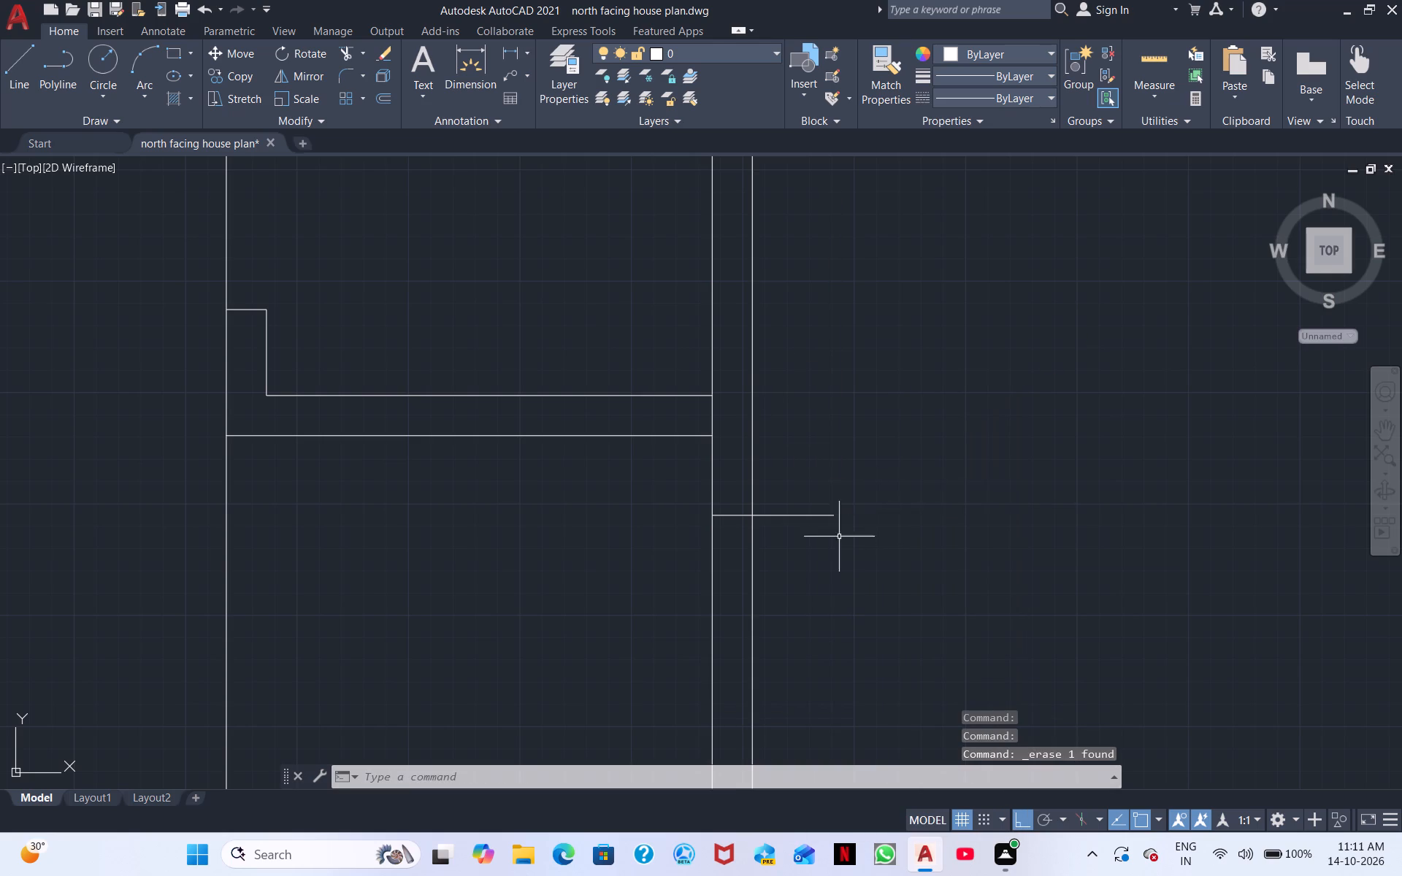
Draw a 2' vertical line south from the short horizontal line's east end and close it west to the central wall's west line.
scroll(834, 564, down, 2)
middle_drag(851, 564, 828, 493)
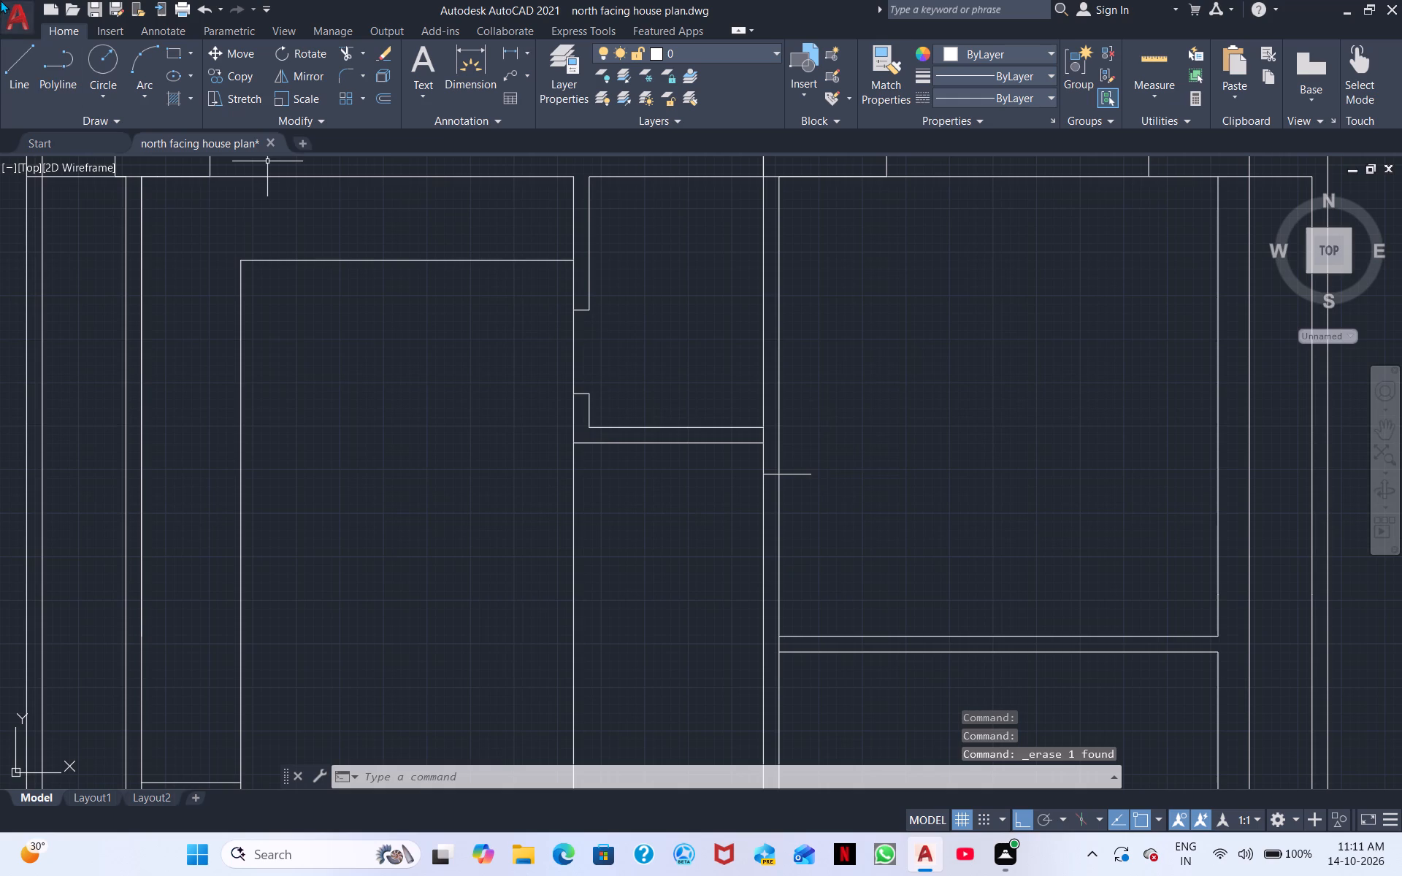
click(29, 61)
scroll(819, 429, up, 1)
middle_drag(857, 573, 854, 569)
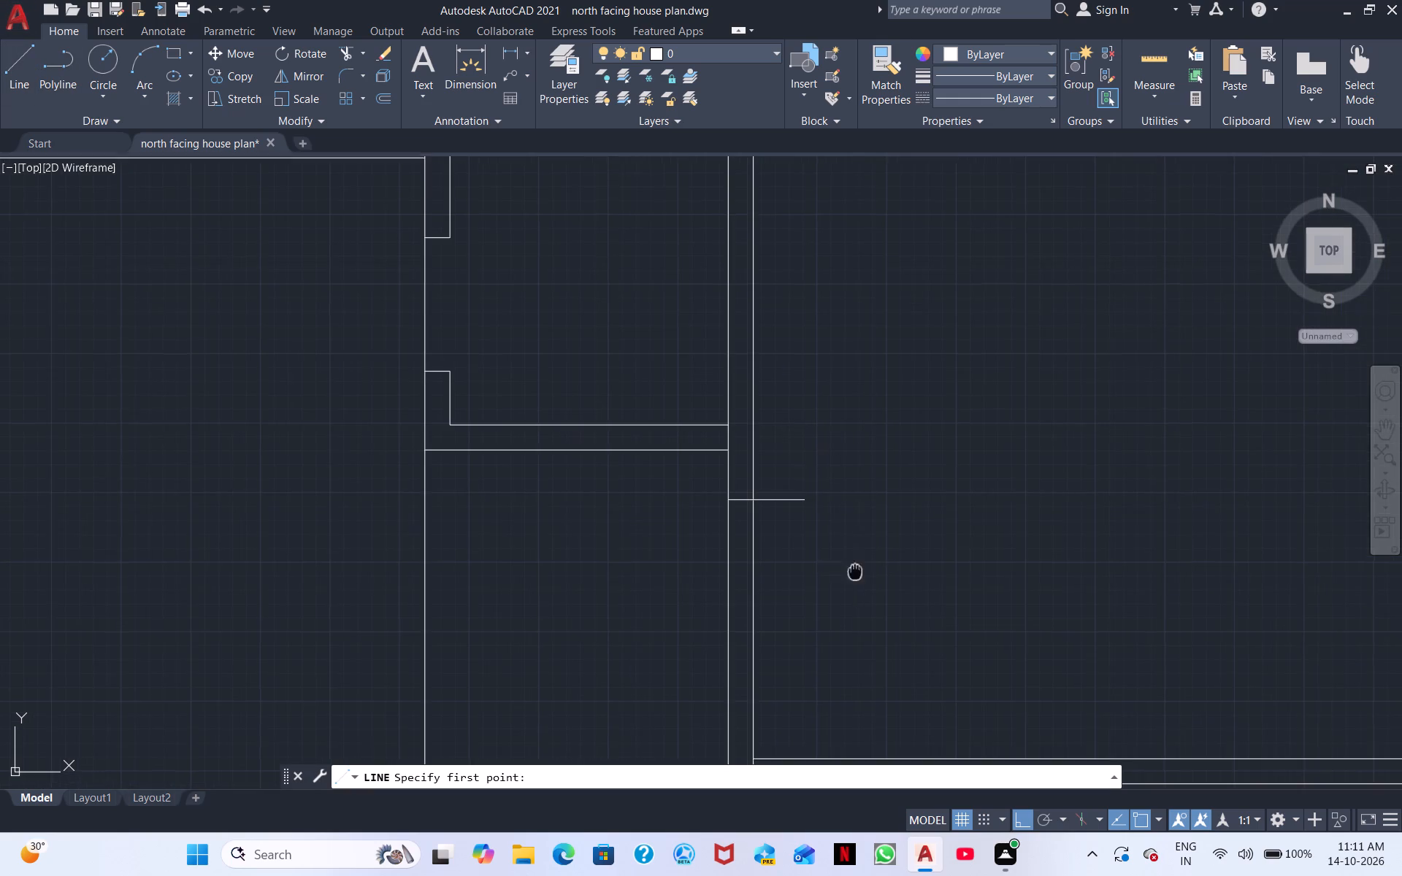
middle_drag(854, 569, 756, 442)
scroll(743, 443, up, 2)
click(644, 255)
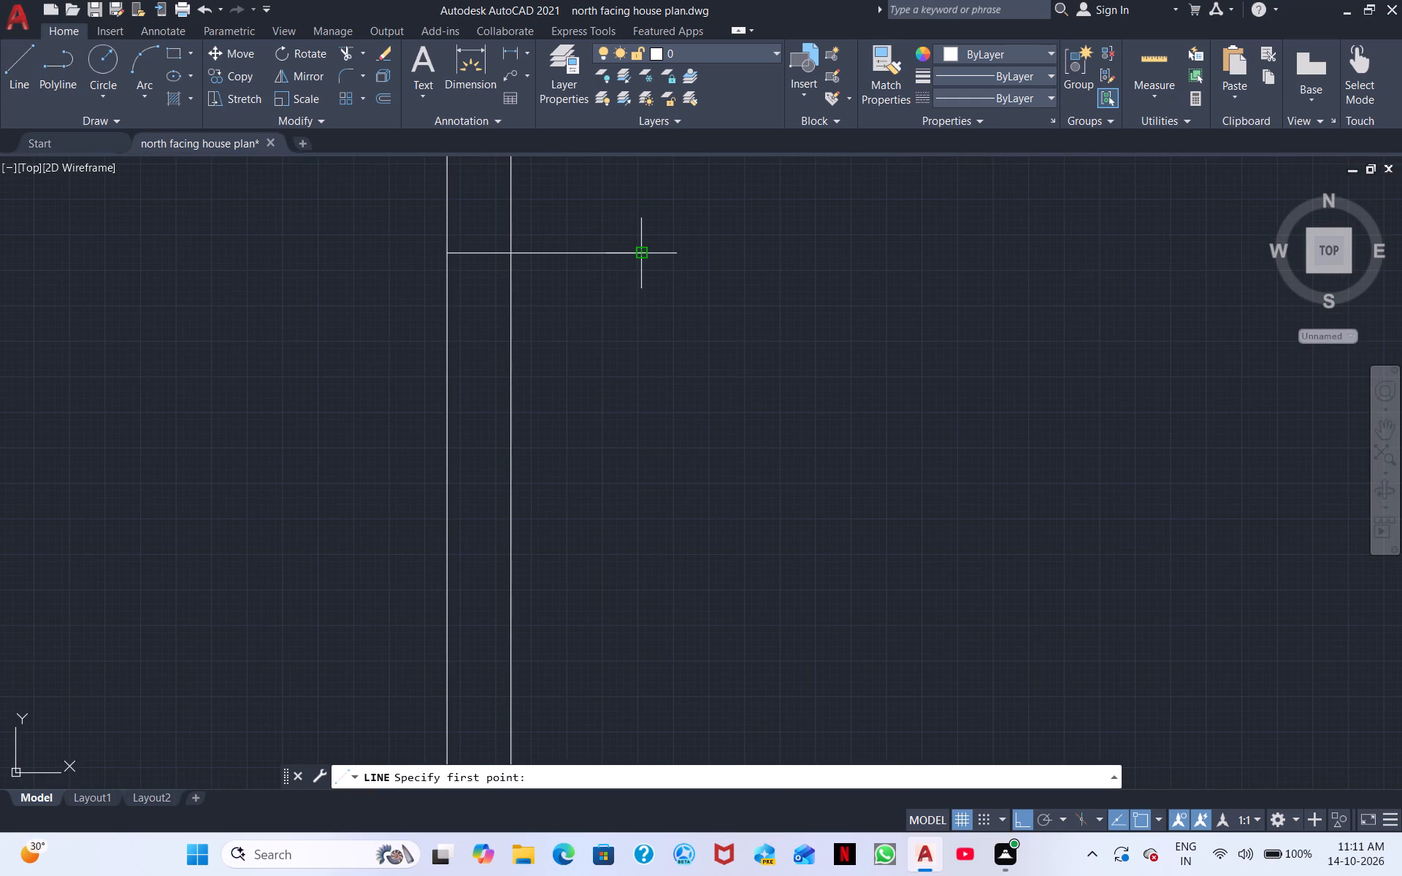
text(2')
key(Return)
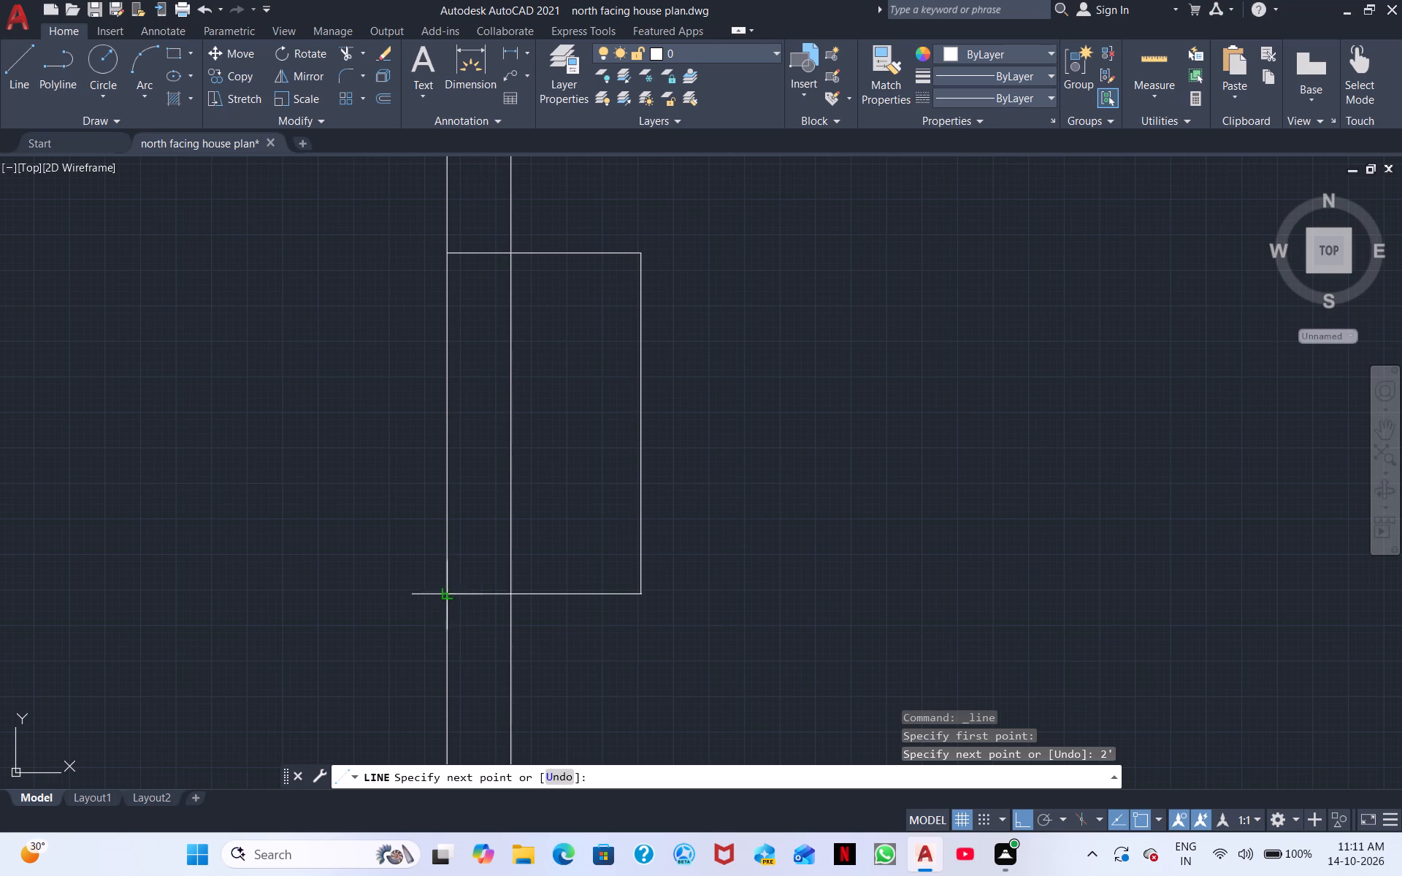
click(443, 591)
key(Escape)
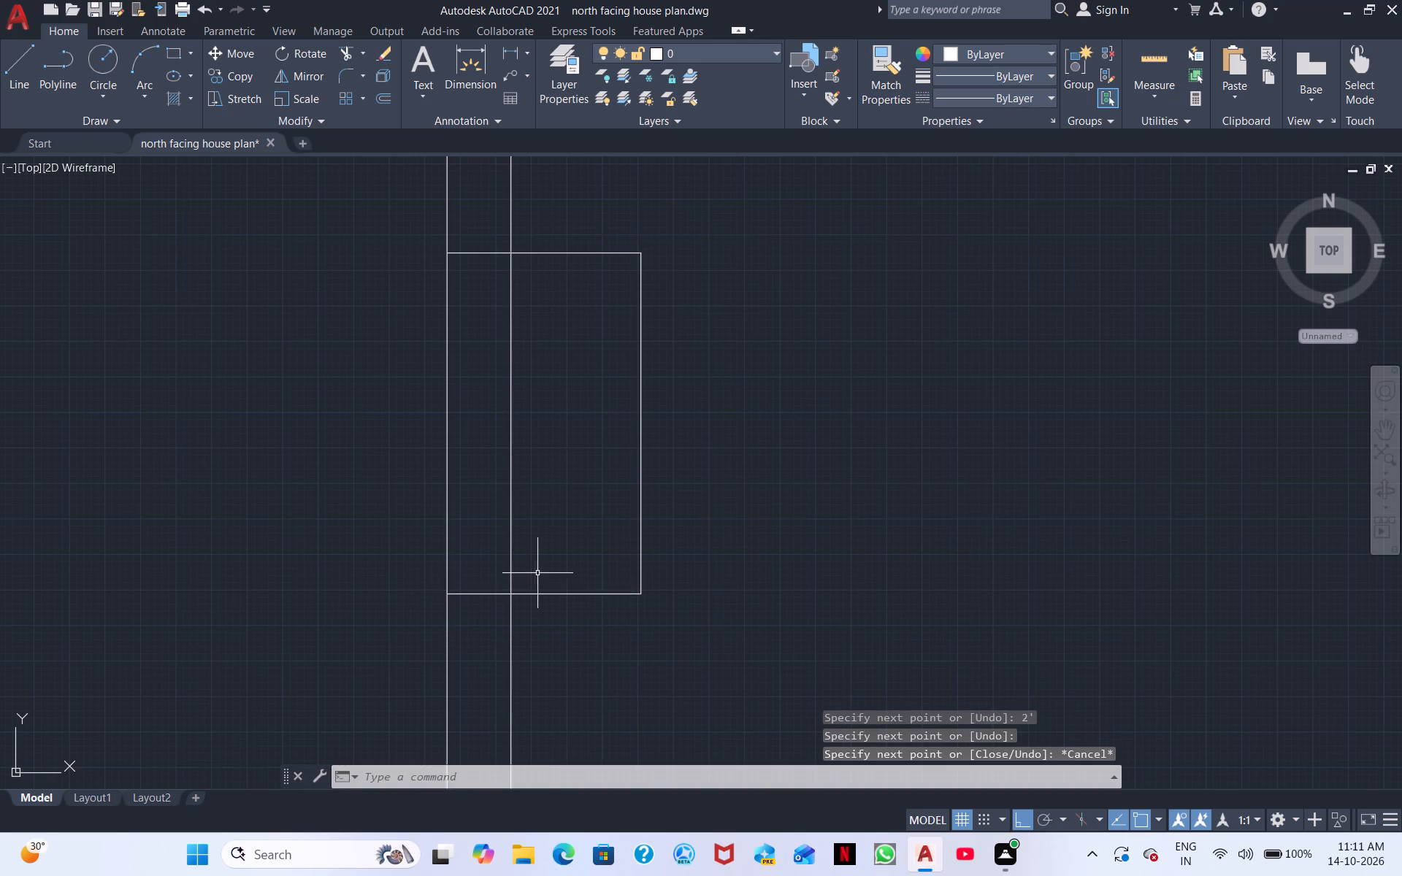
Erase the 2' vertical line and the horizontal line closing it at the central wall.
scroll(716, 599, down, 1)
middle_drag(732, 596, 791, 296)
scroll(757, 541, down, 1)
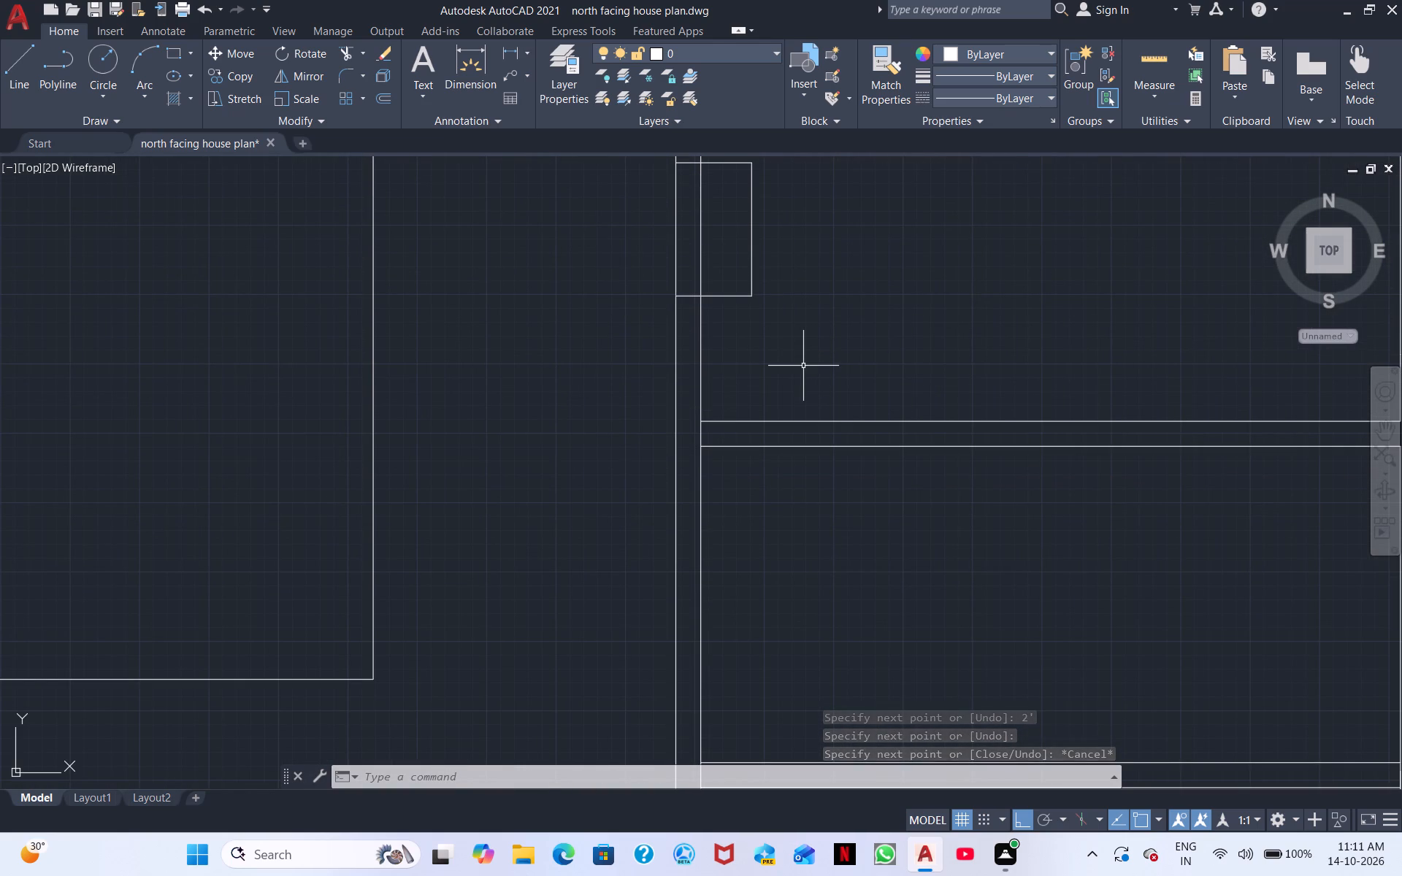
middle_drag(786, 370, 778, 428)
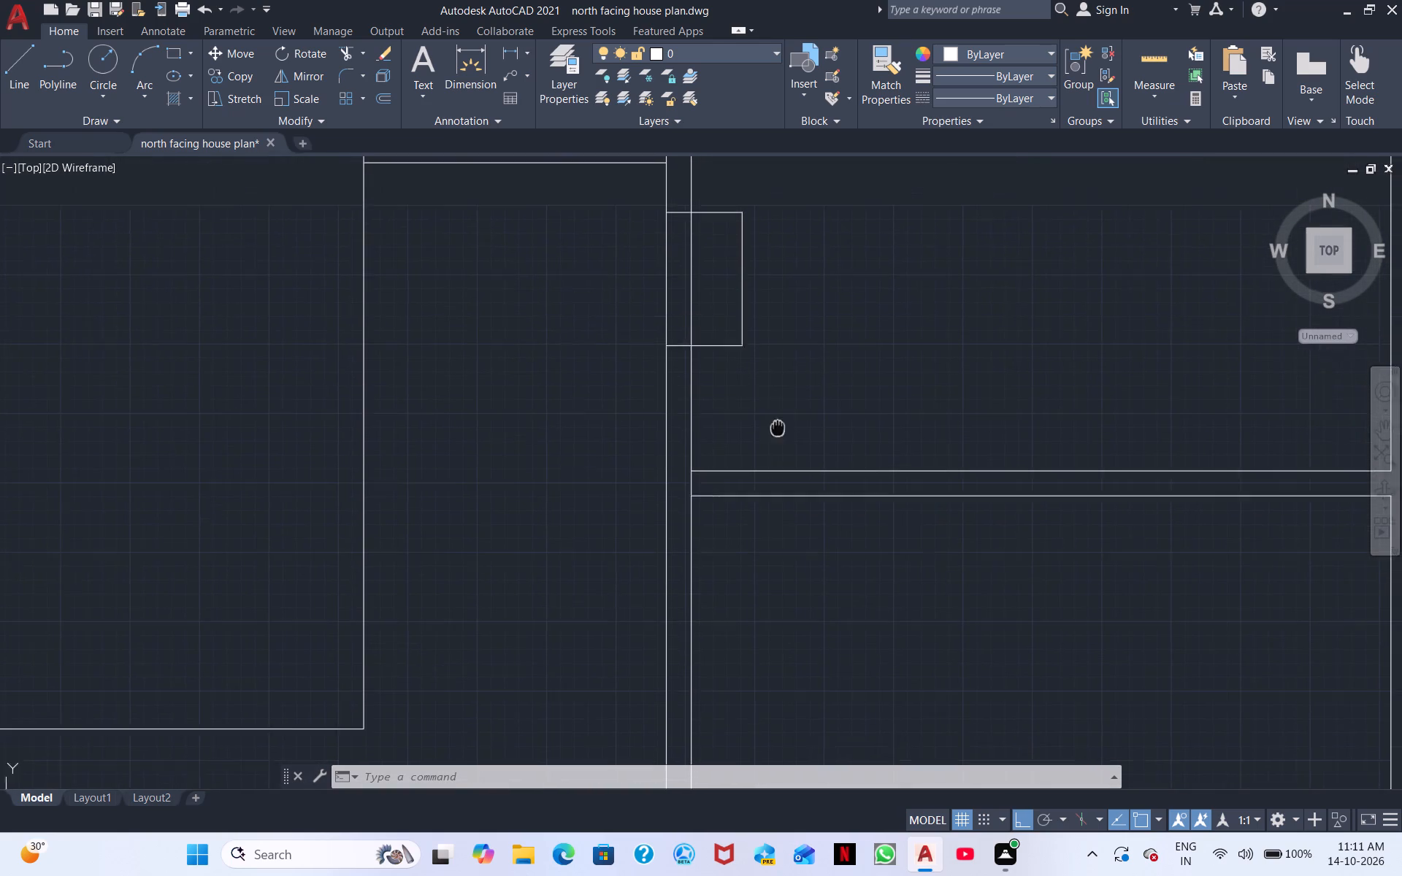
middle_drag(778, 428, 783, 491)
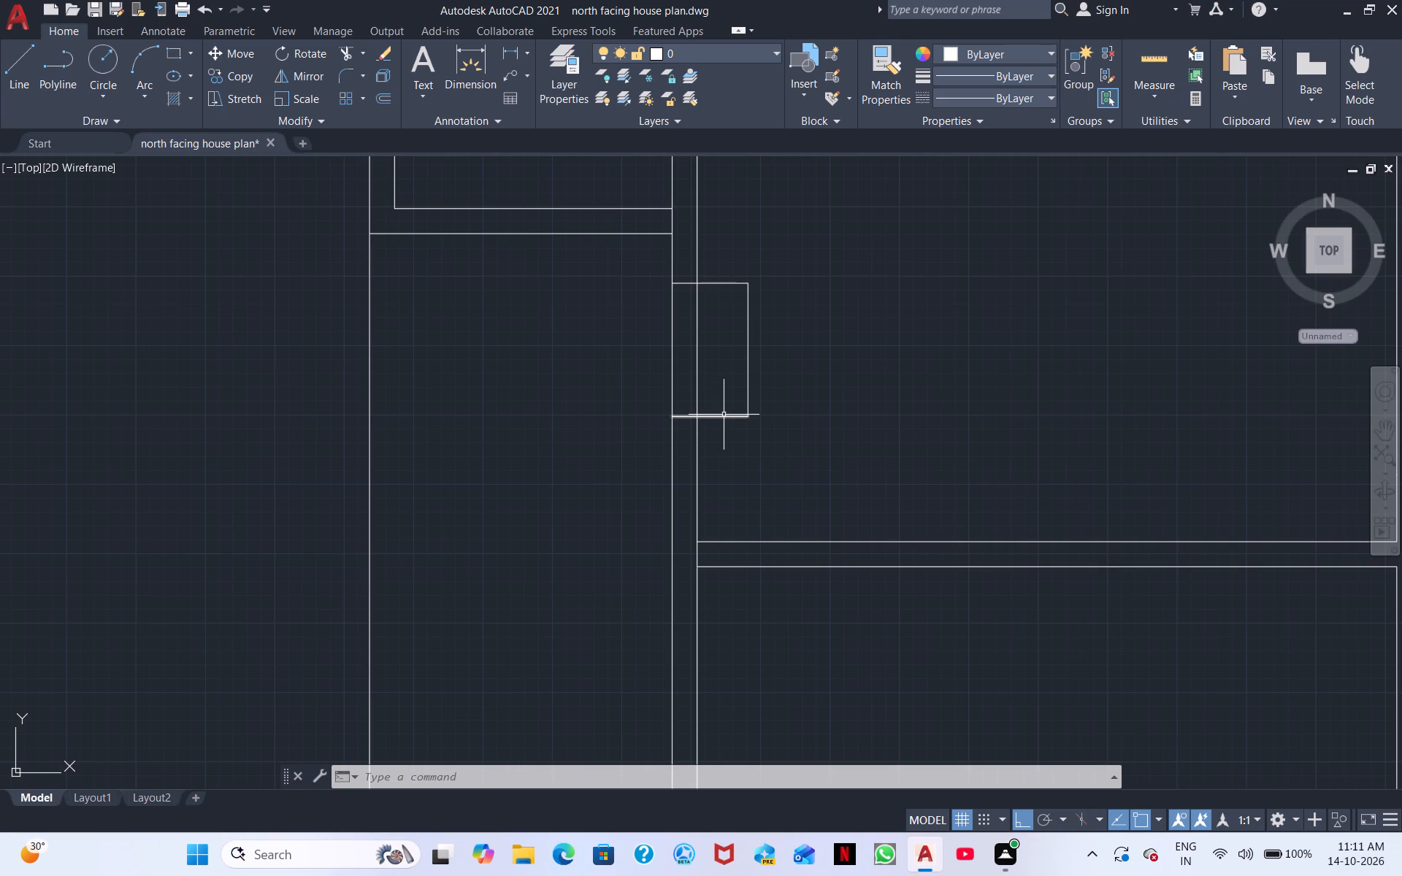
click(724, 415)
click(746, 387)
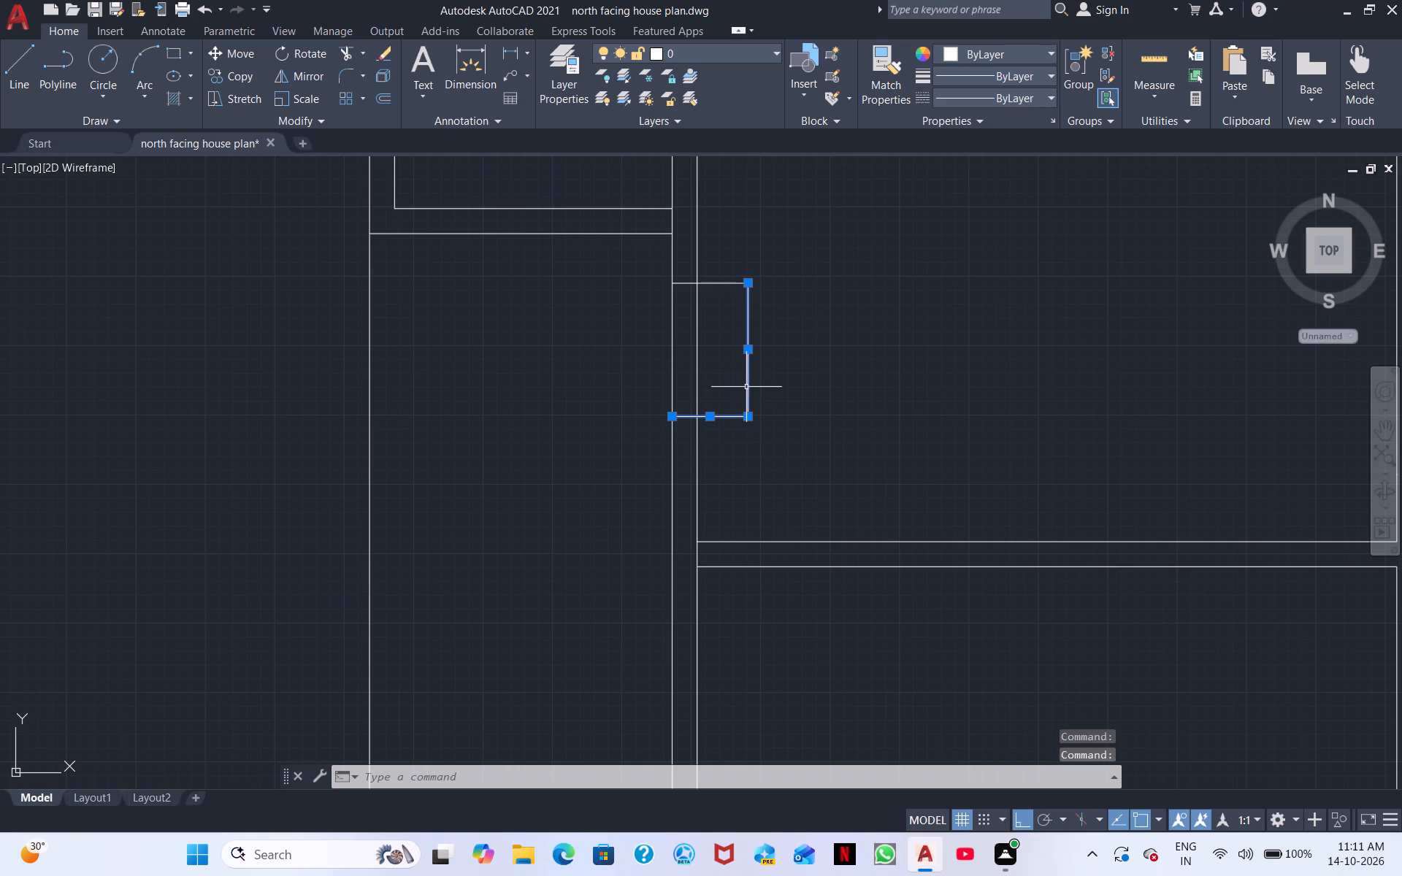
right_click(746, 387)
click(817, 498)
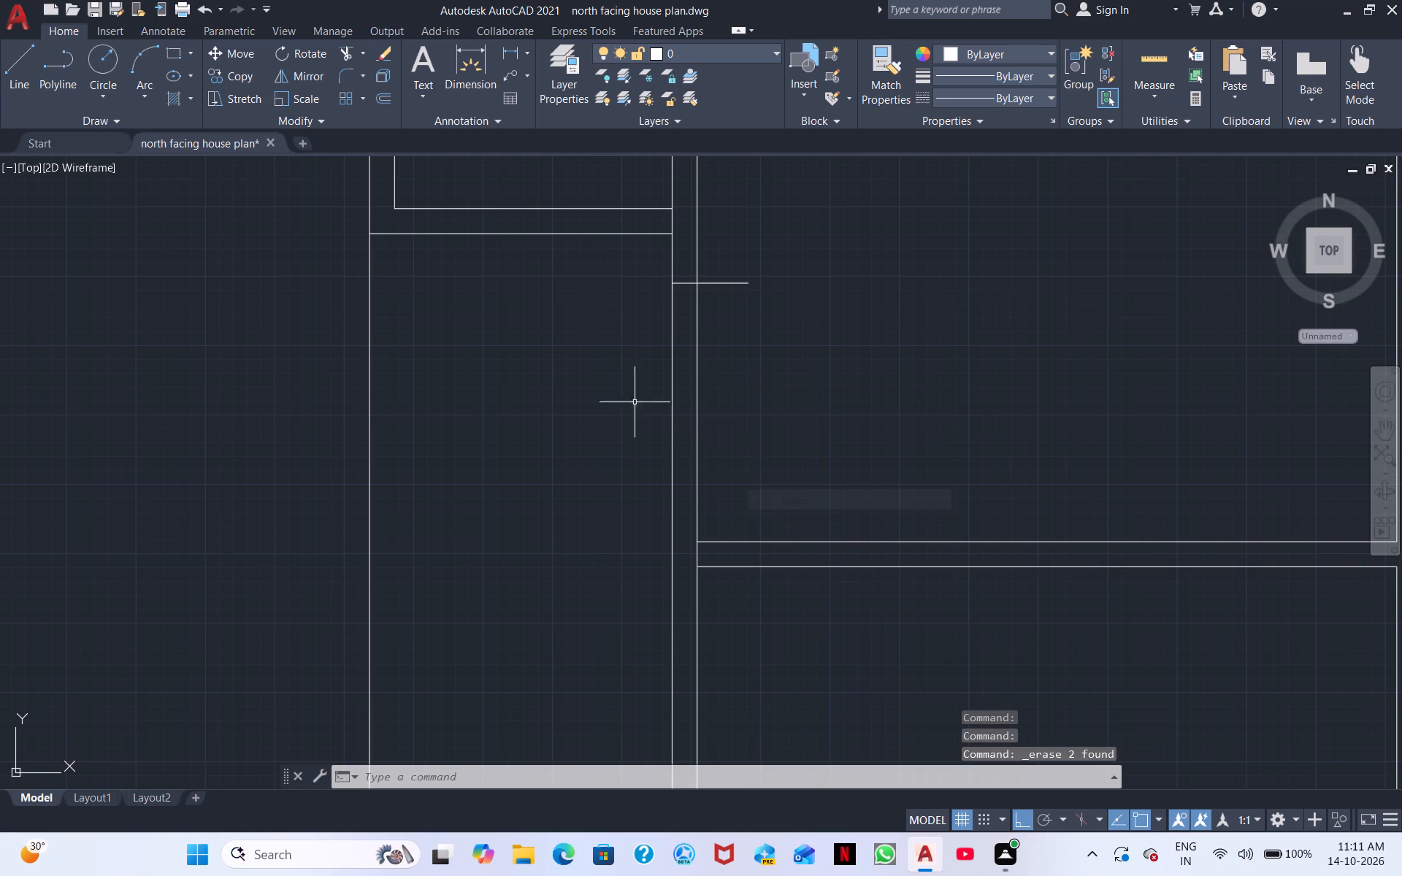
Draw a 3' vertical line south from the short horizontal line's east end.
click(0, 74)
click(7, 75)
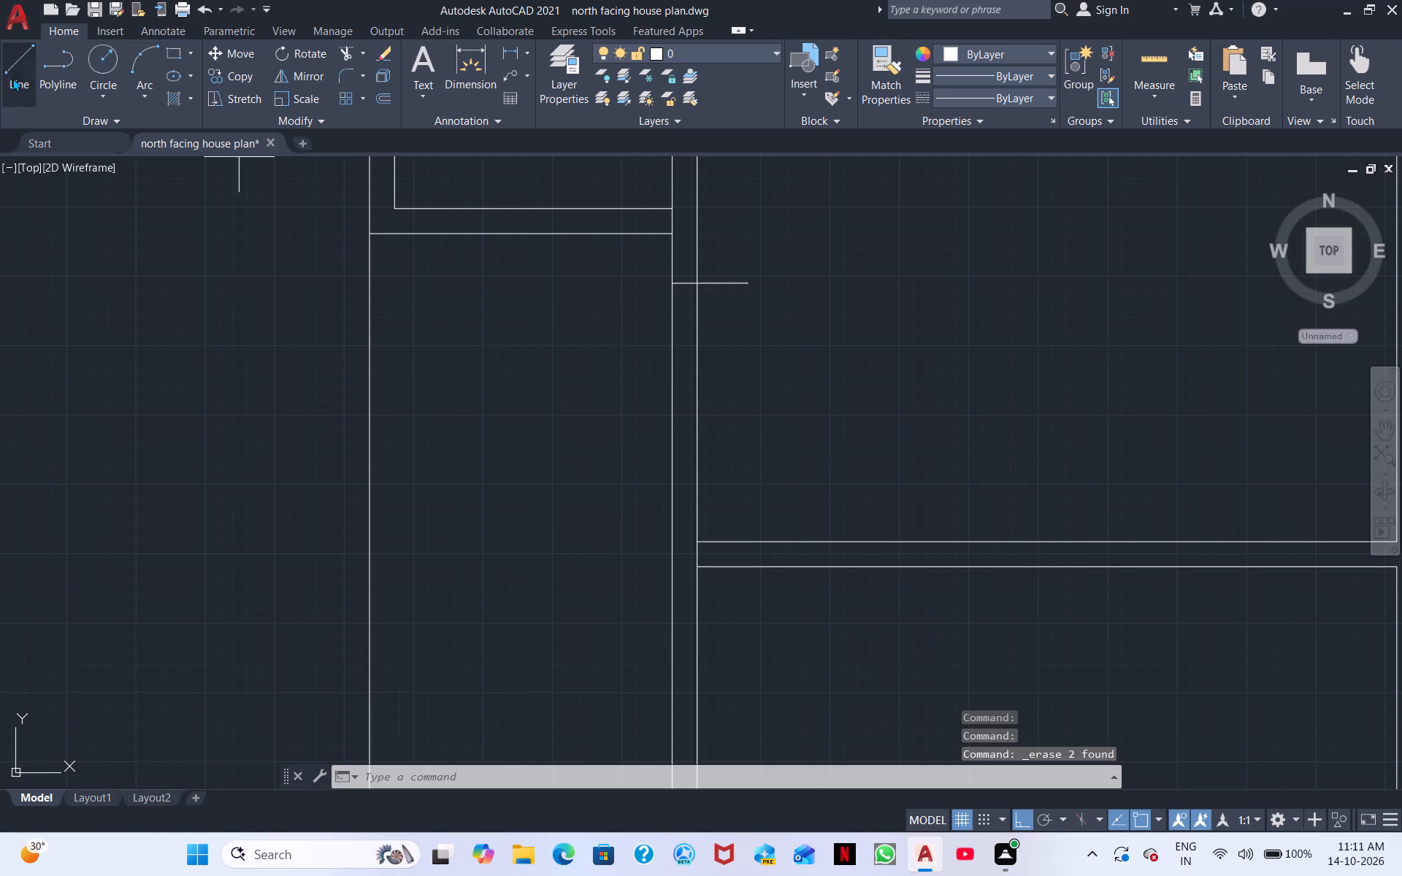
click(746, 280)
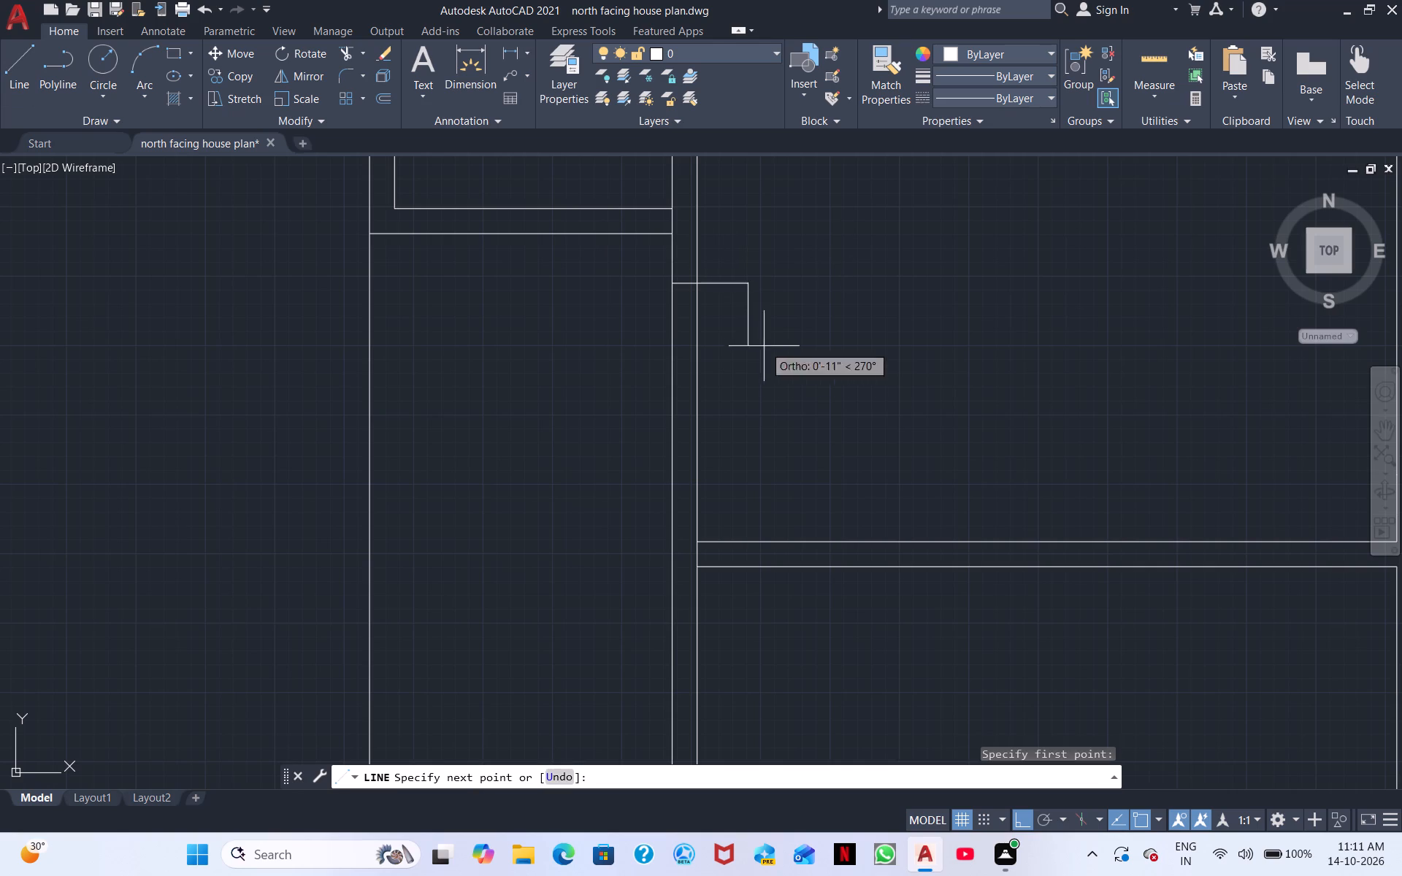
text(3')
key(Return)
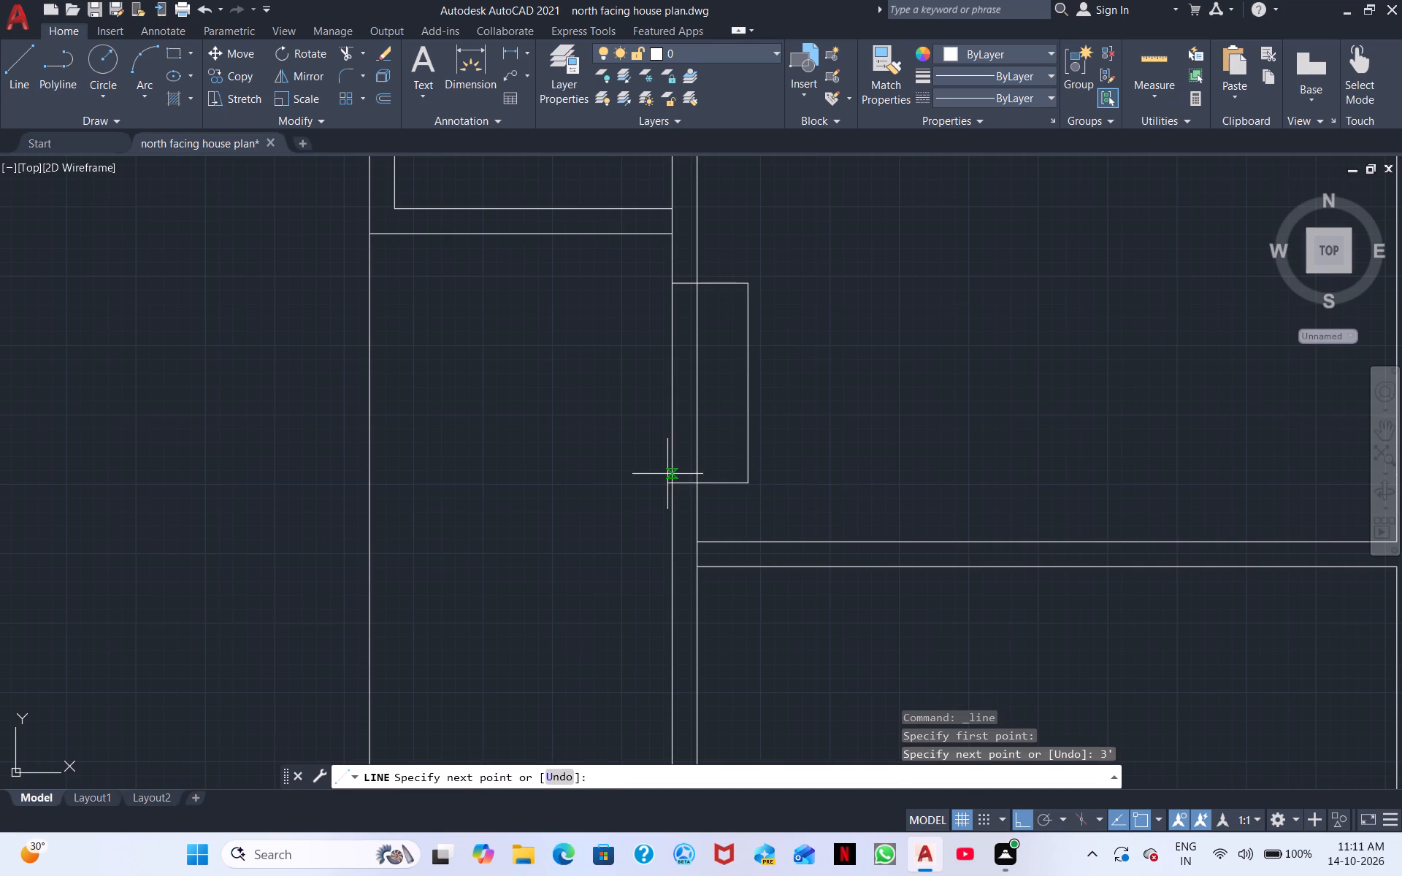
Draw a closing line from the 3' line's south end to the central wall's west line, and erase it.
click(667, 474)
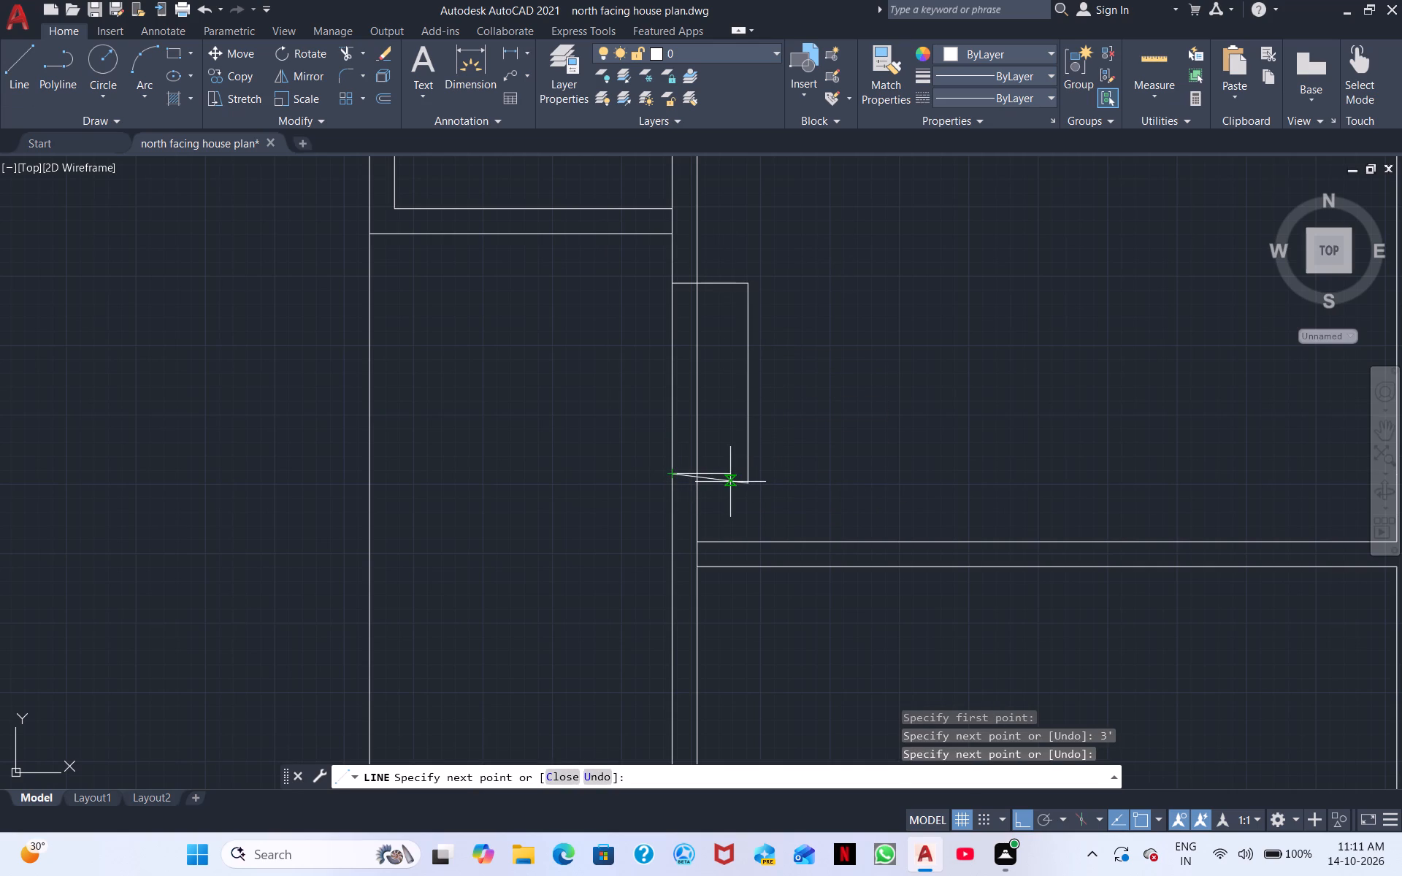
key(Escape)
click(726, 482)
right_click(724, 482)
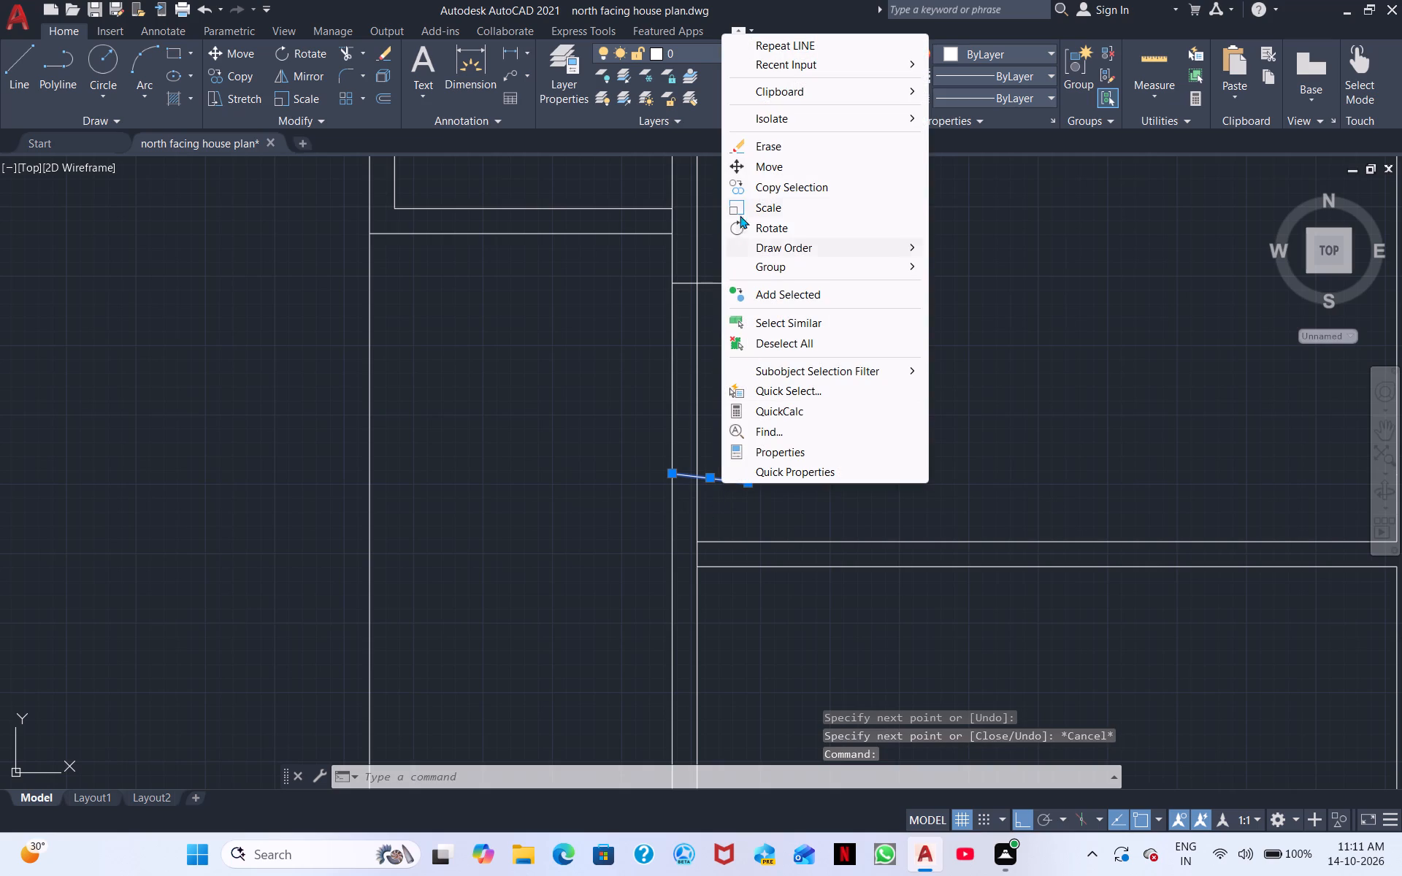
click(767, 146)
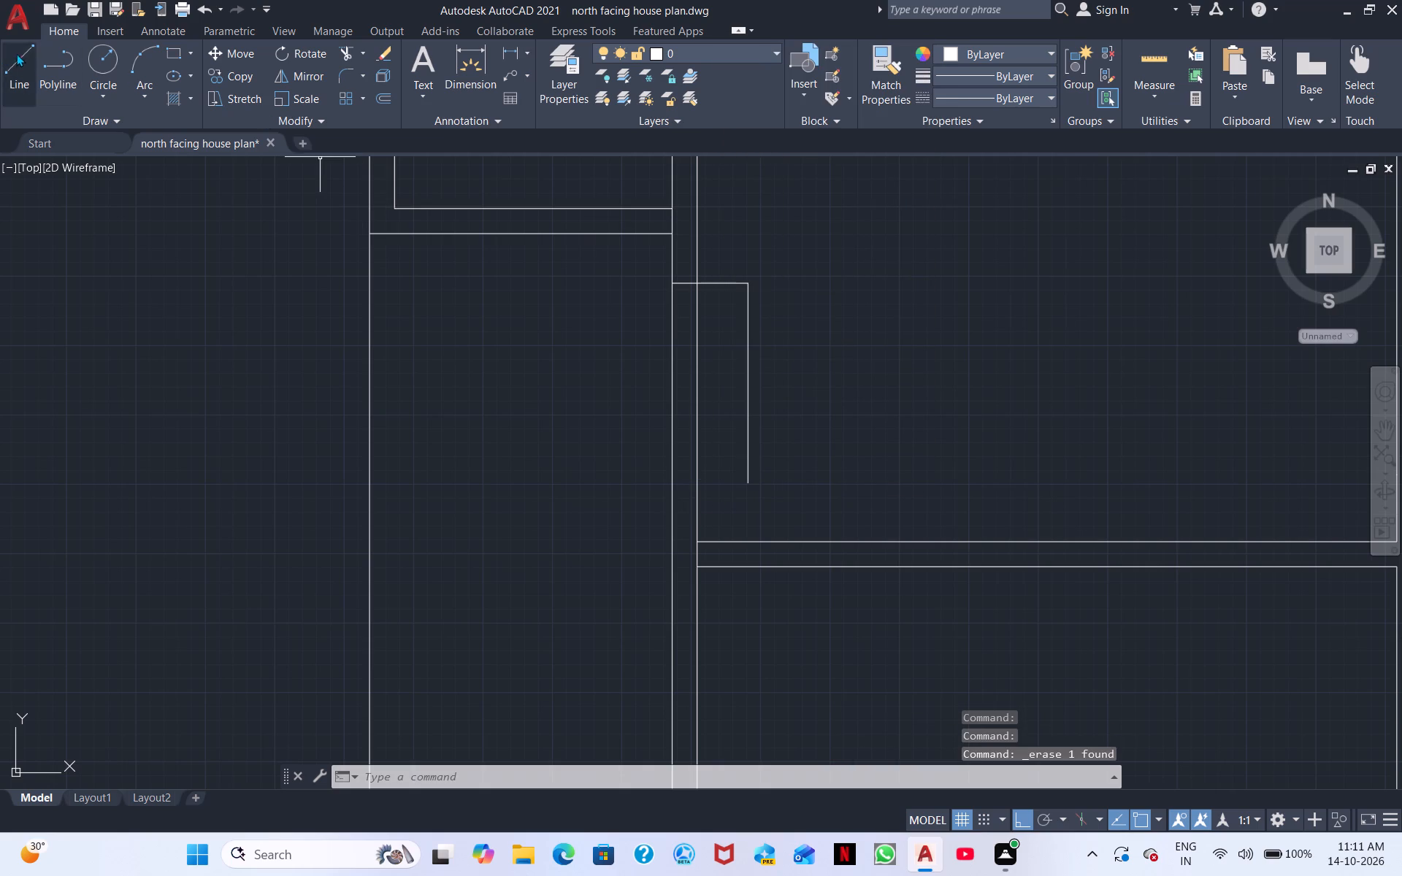
Draw a horizontal line from the 3' line's south end west to the central wall's west line.
click(23, 58)
scroll(648, 473, up, 3)
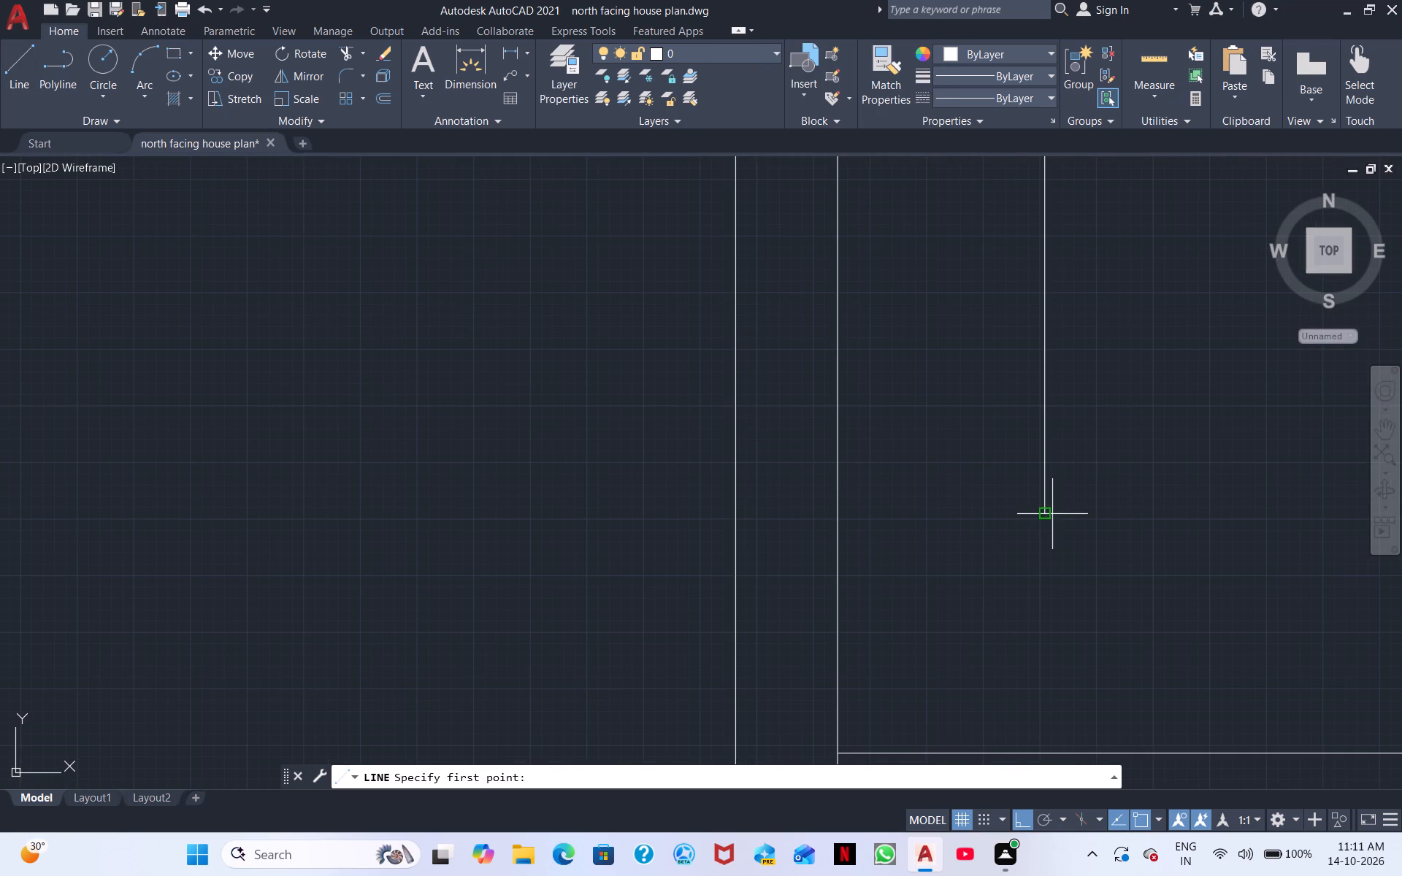
click(1046, 518)
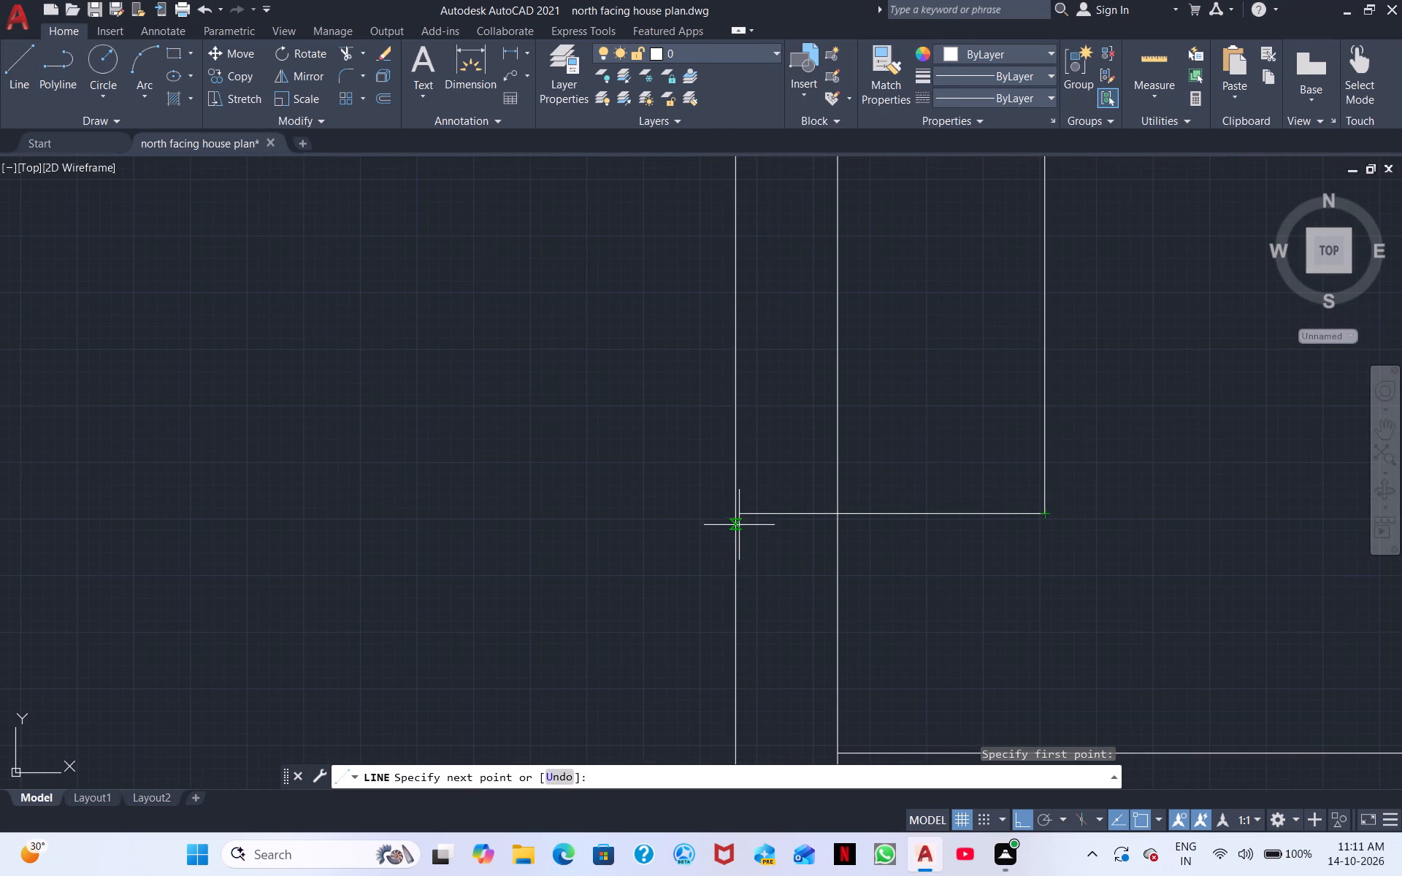
click(739, 518)
key(Escape)
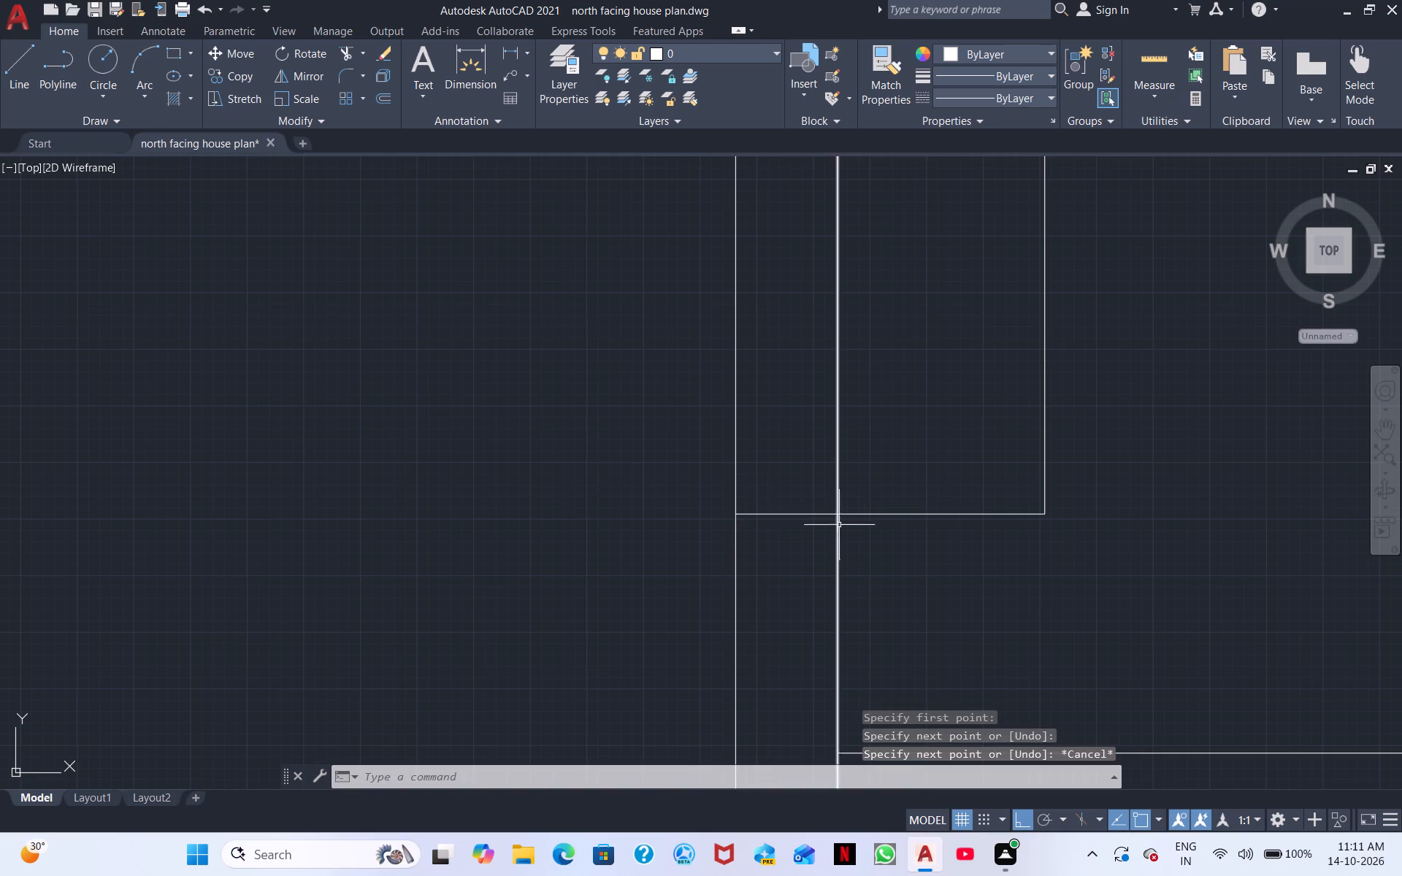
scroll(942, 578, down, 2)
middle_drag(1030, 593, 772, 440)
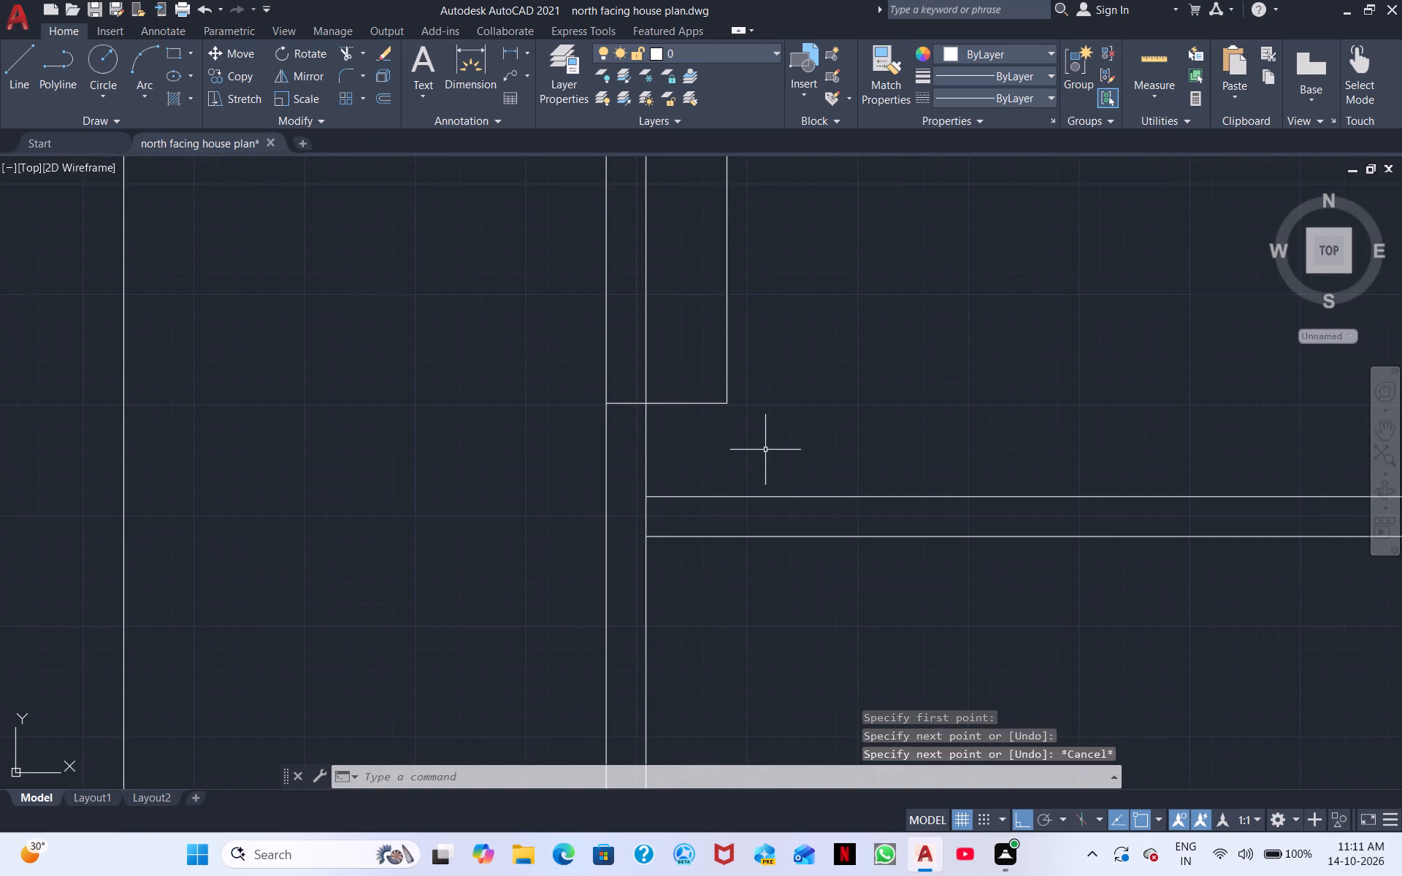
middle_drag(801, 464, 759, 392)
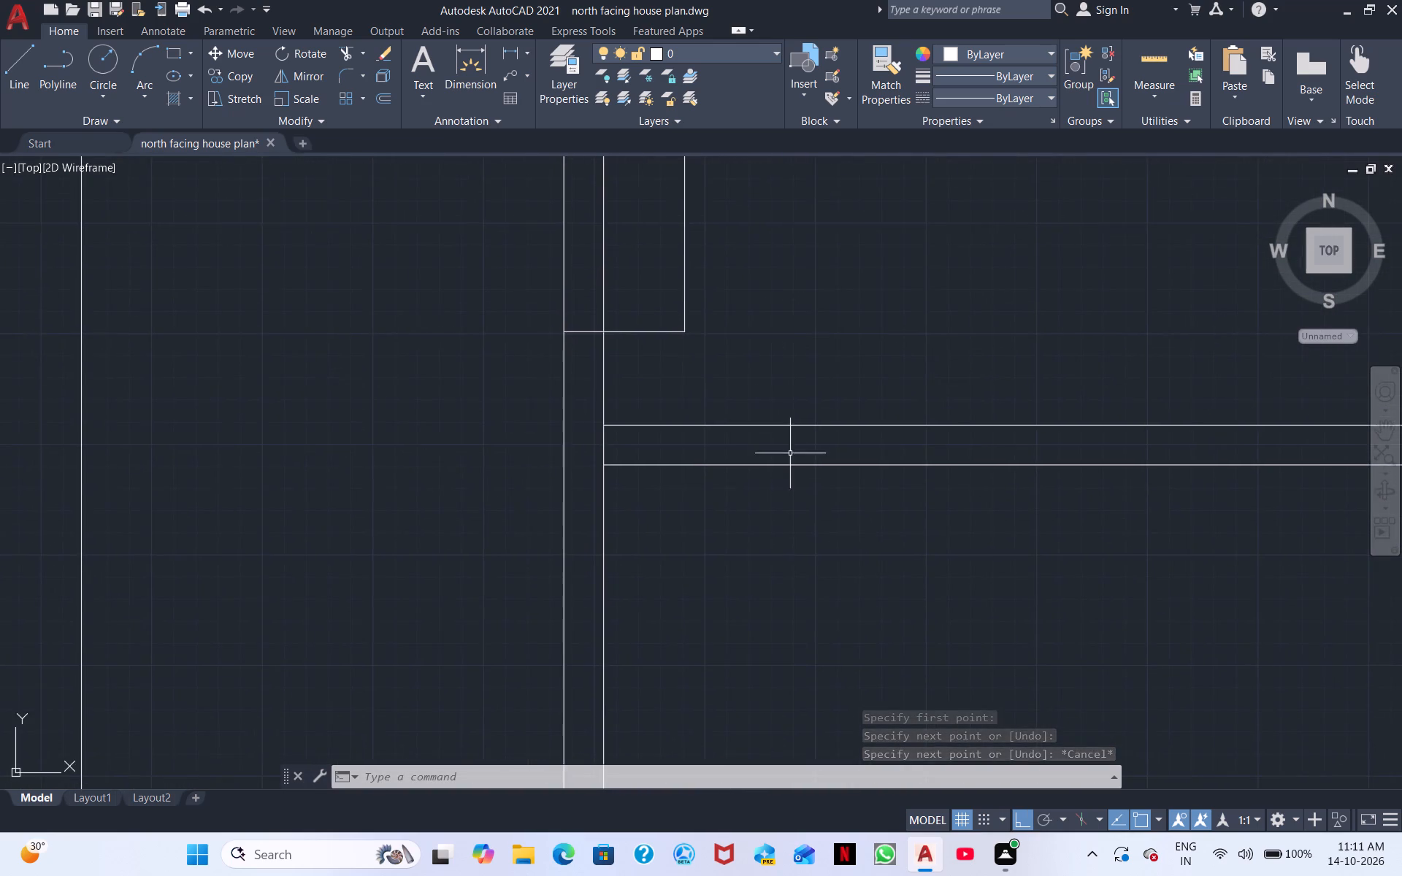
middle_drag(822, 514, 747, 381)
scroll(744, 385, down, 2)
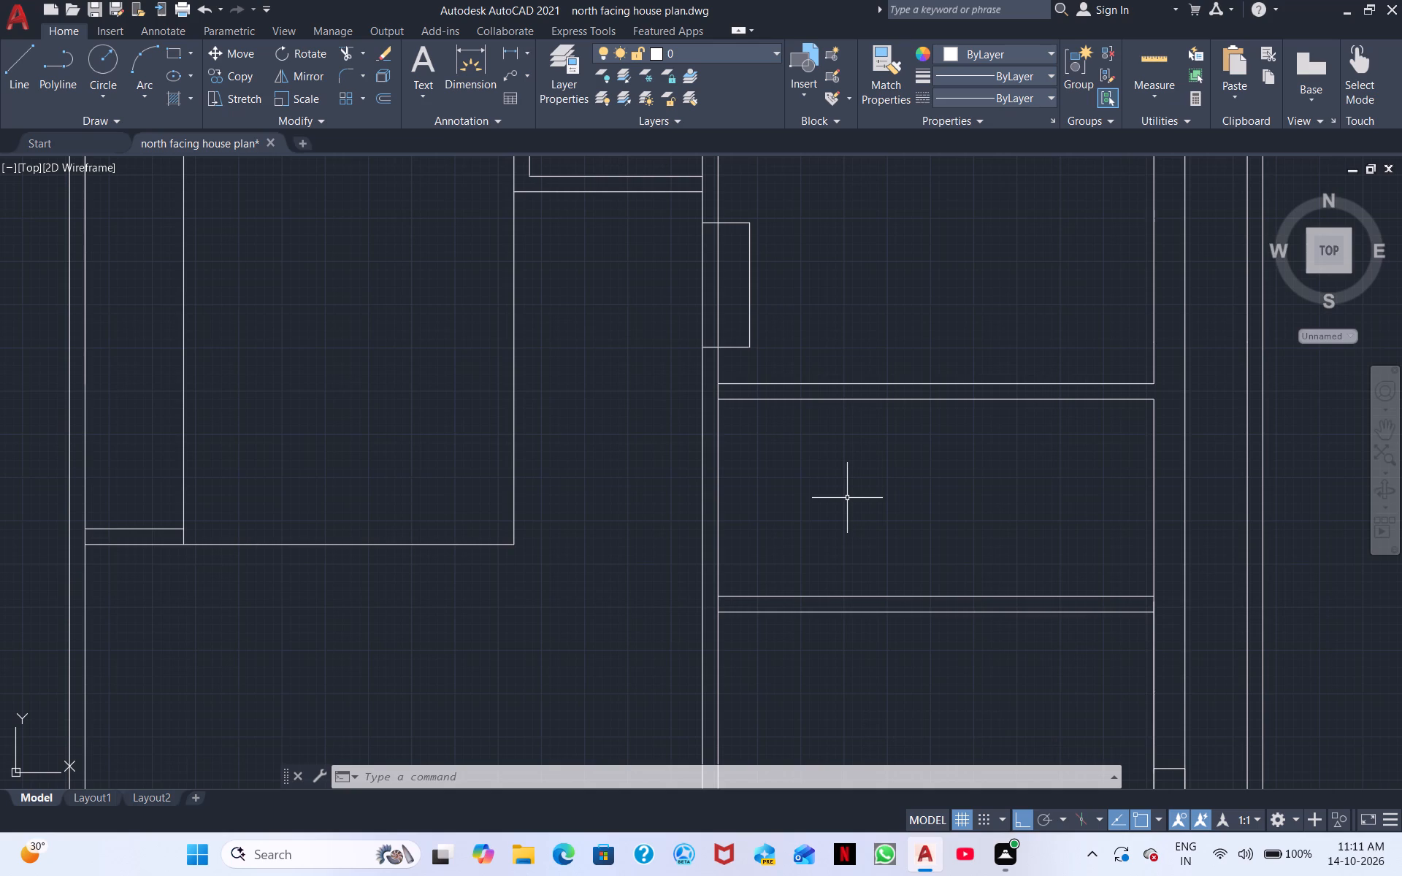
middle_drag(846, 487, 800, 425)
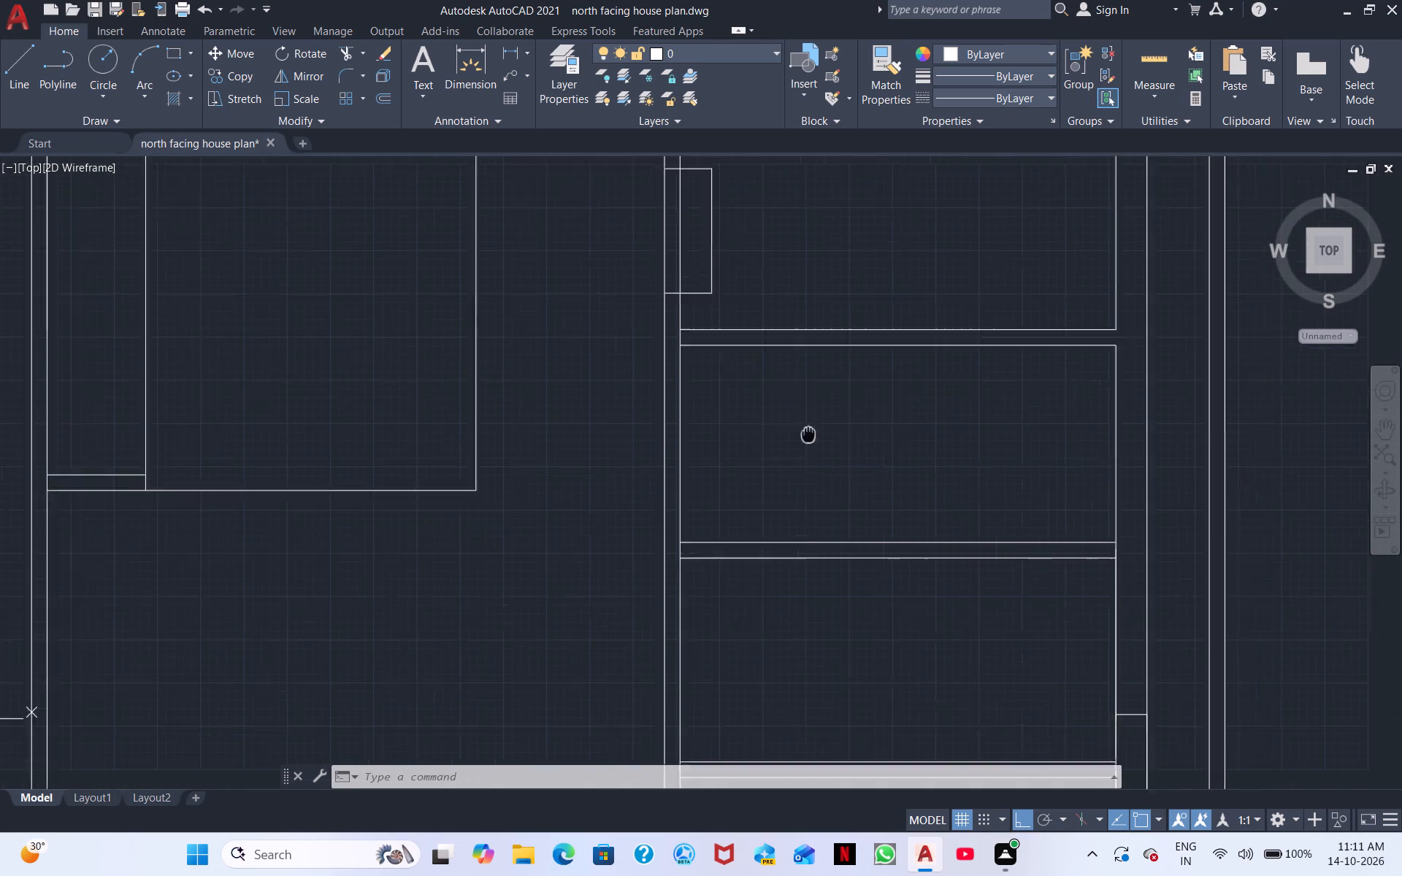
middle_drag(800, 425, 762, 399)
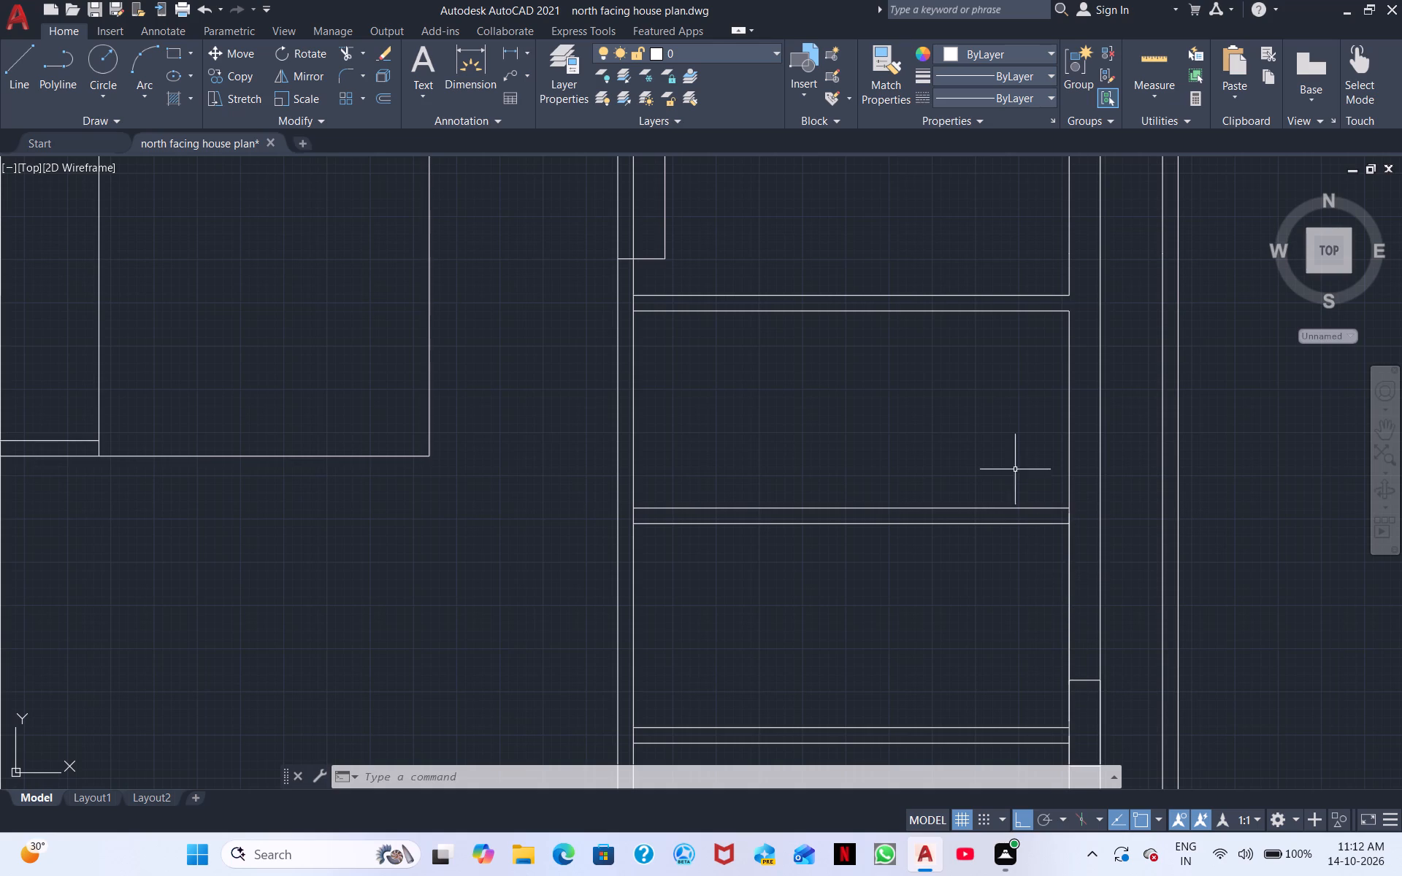
Trim the middle room's east line where it crosses the gap between the two horizontal lines of its south wall.
click(342, 47)
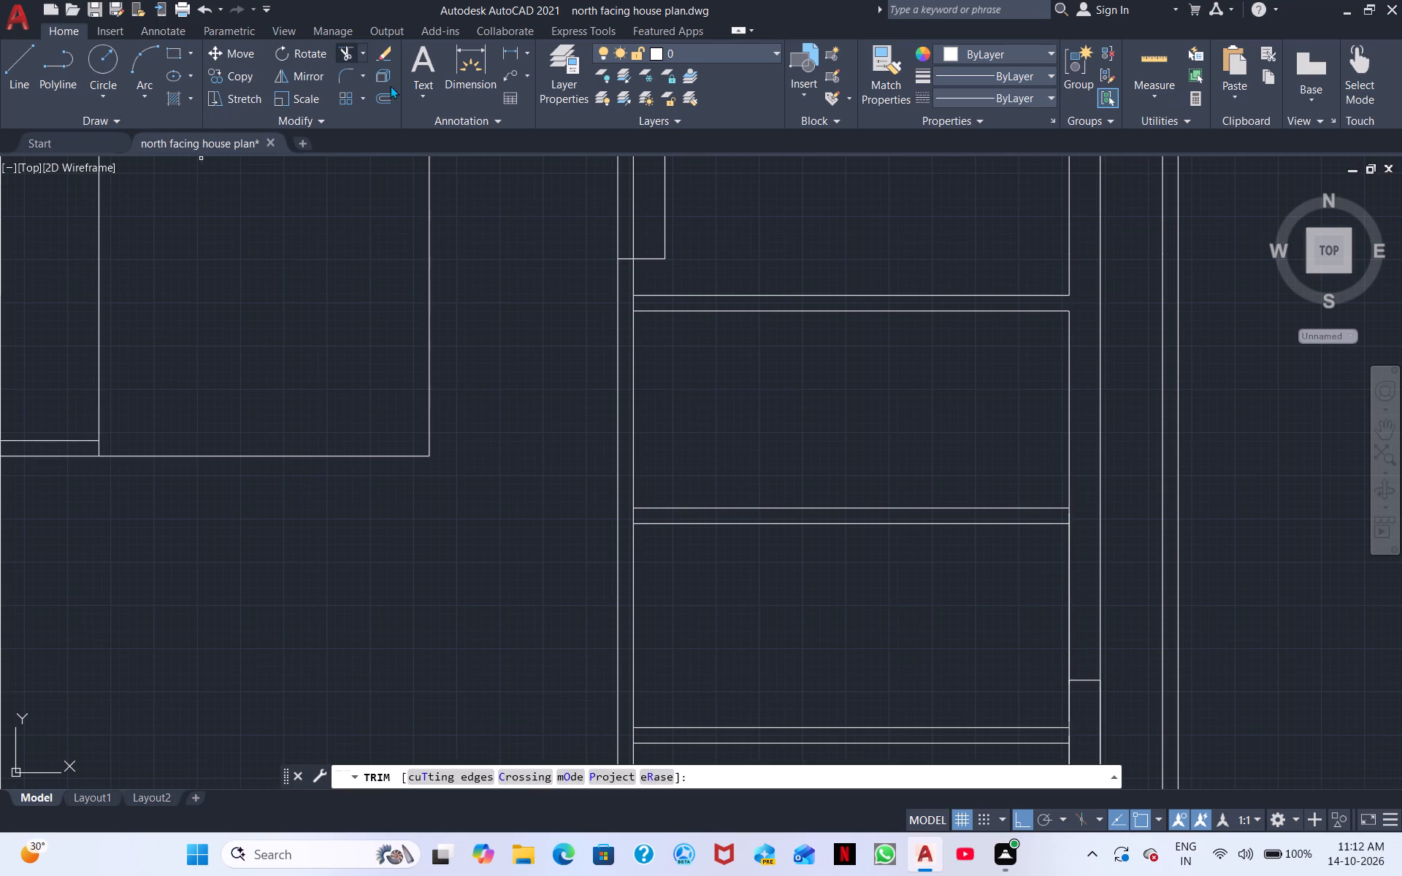
scroll(1058, 513, up, 2)
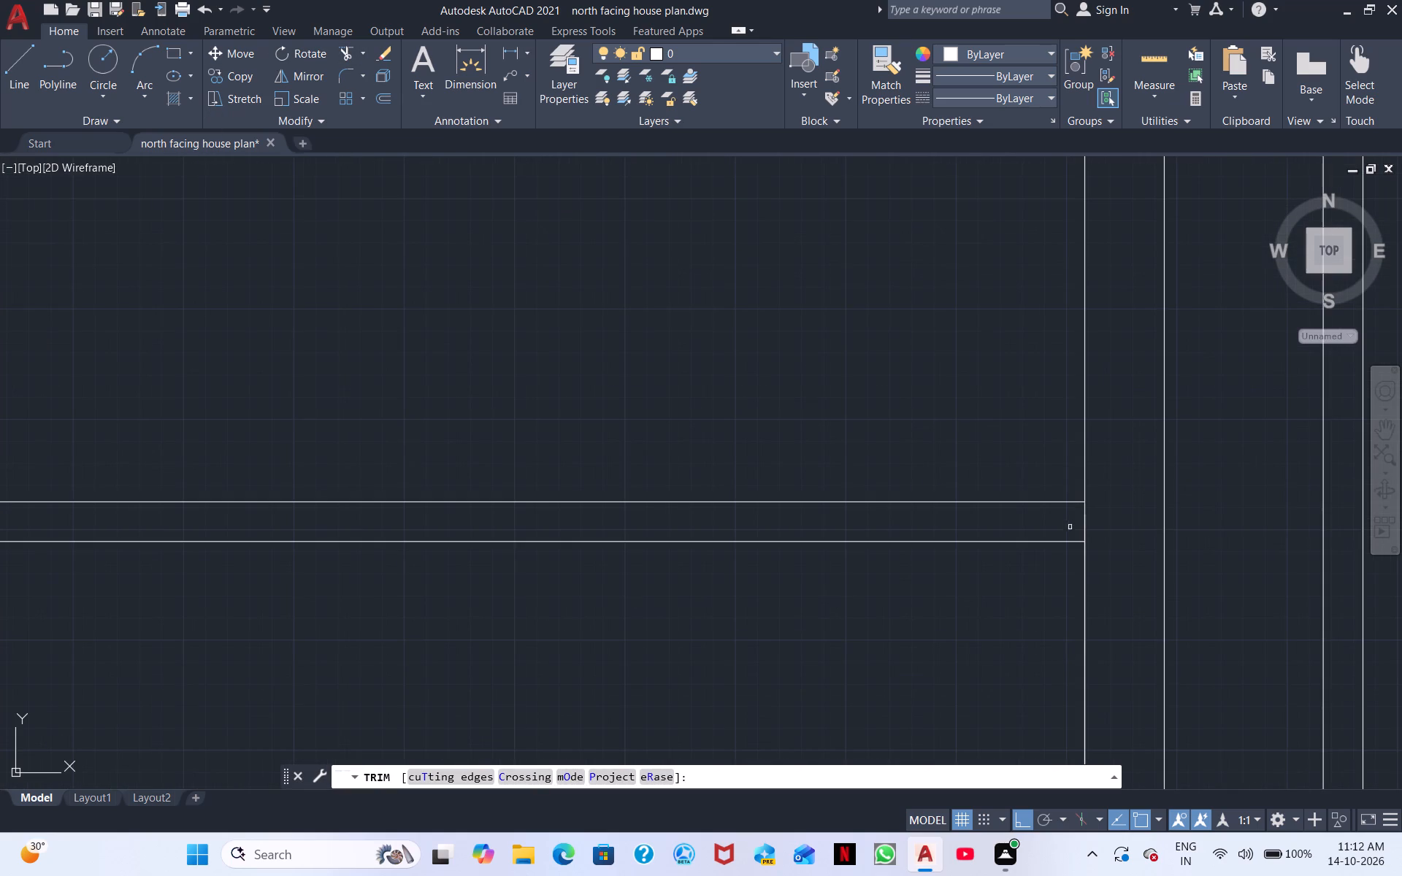
click(1087, 520)
click(1081, 521)
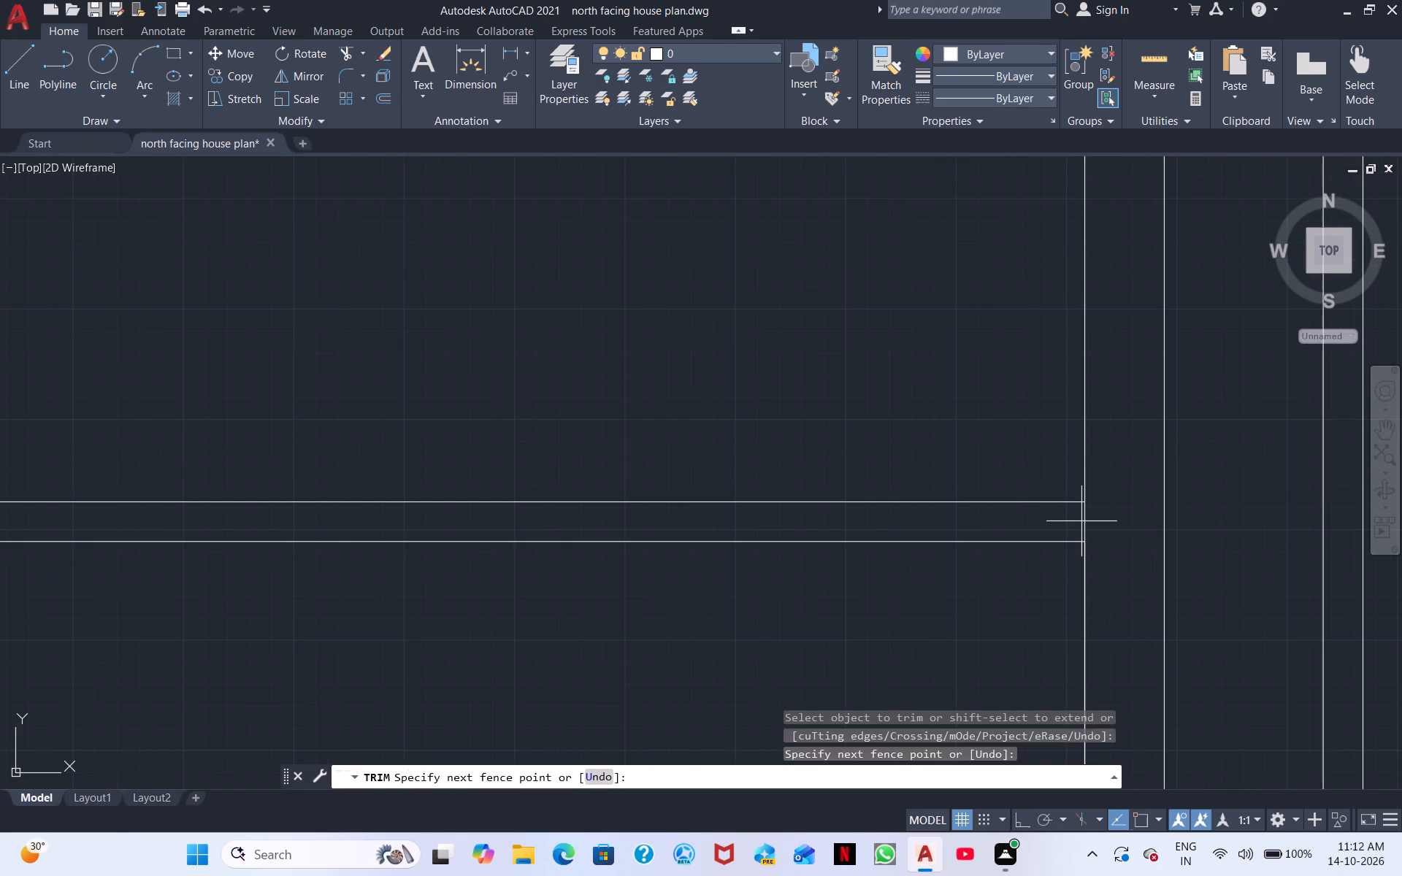
drag(1081, 521, 1099, 520)
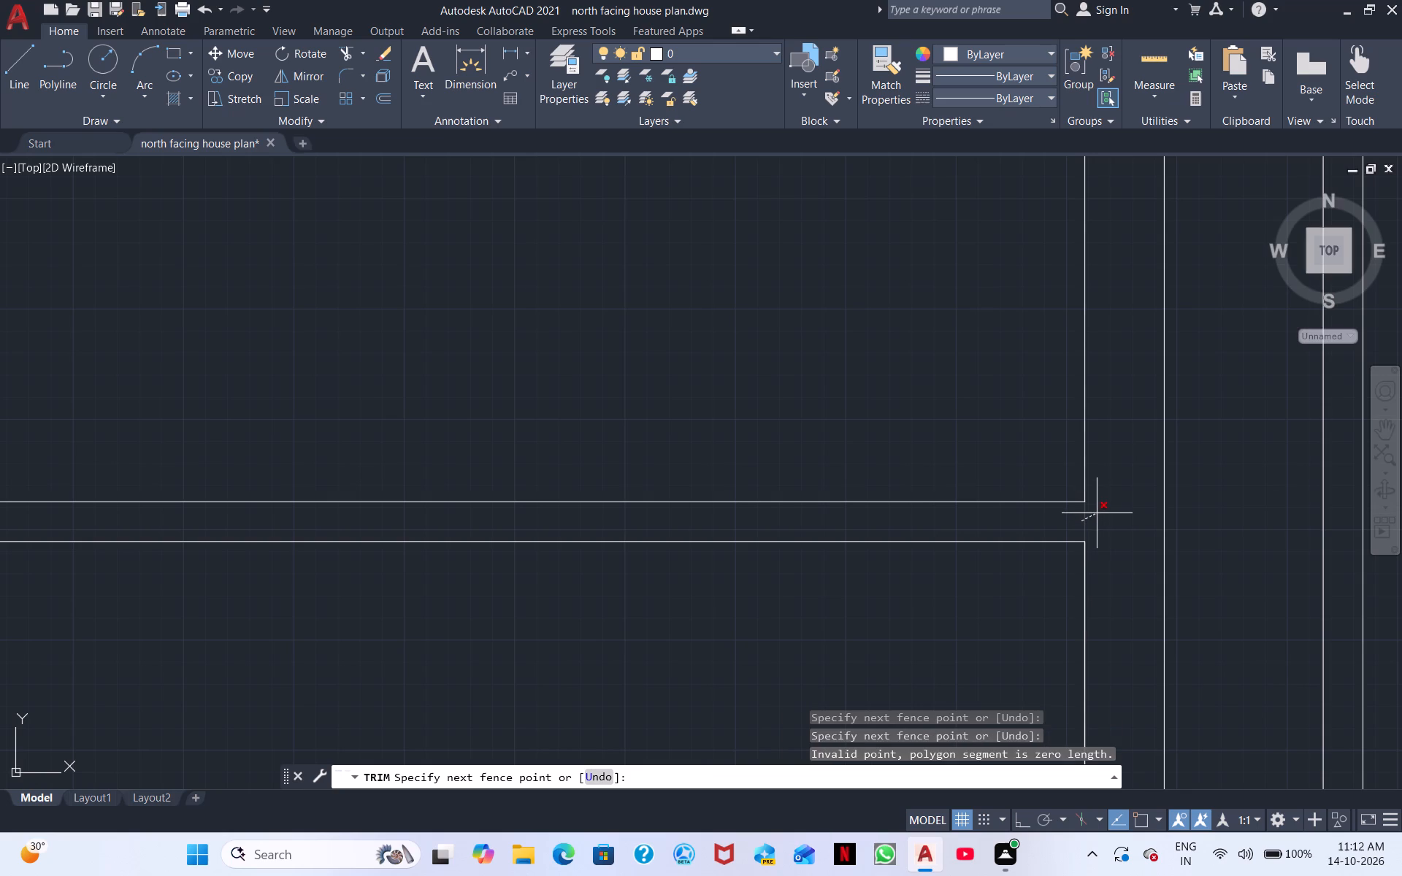
click(1097, 513)
scroll(589, 515, down, 2)
key(Escape)
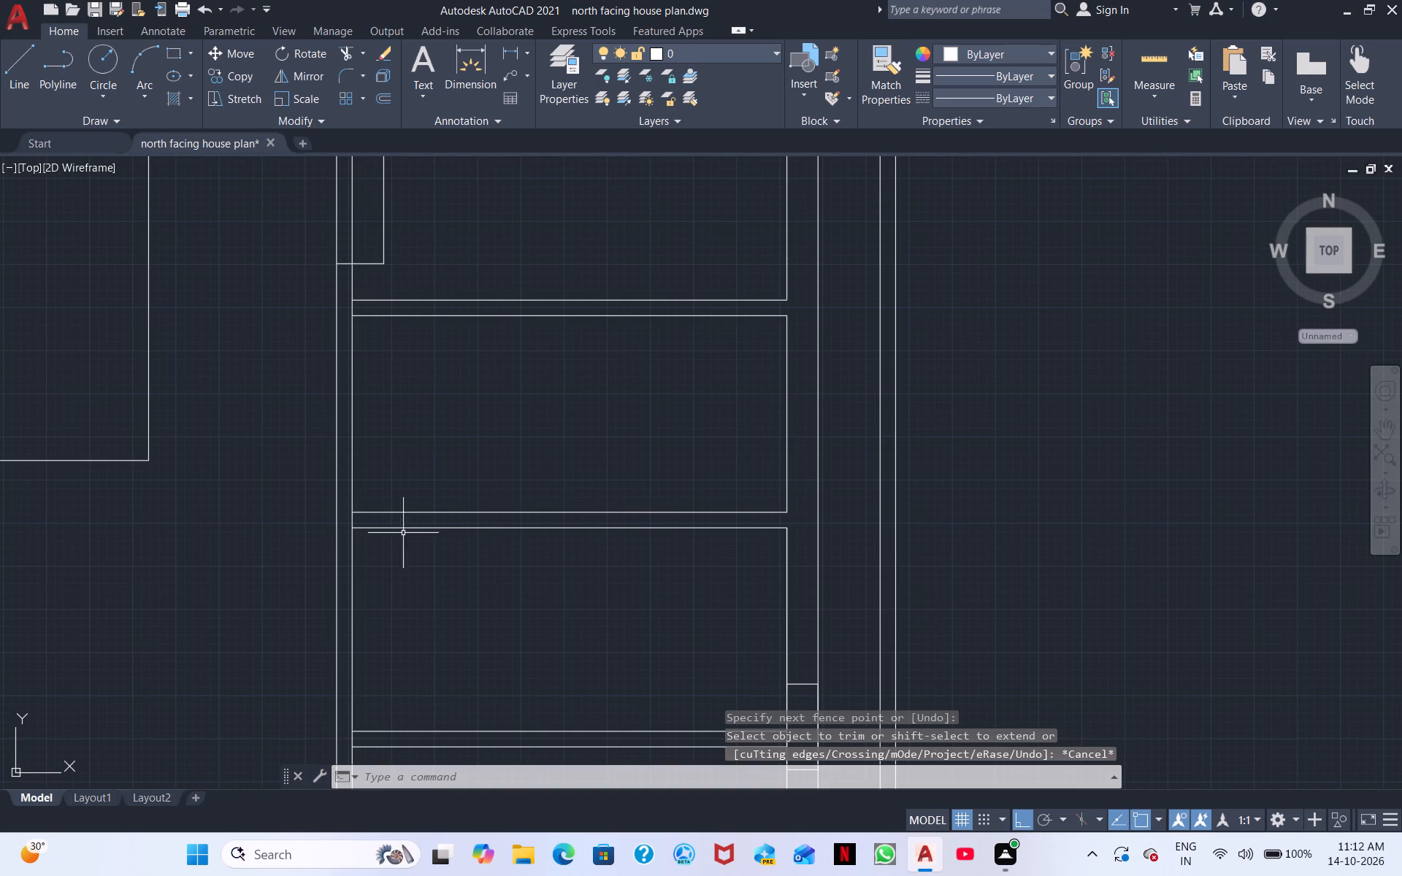
Offset the middle room's east line 6' to the west.
text(o)
key(space)
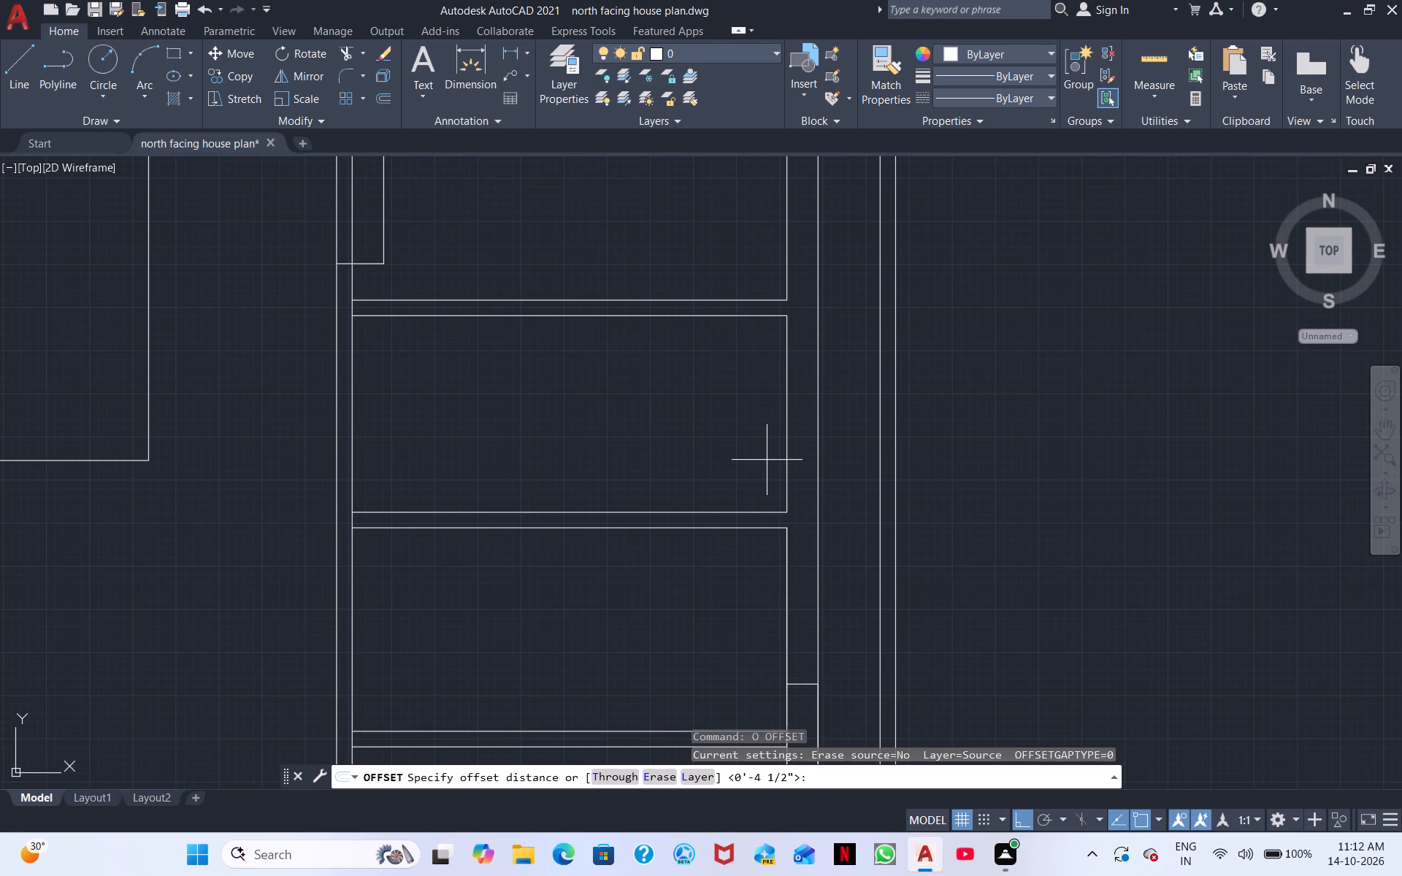
text(6')
key(Return)
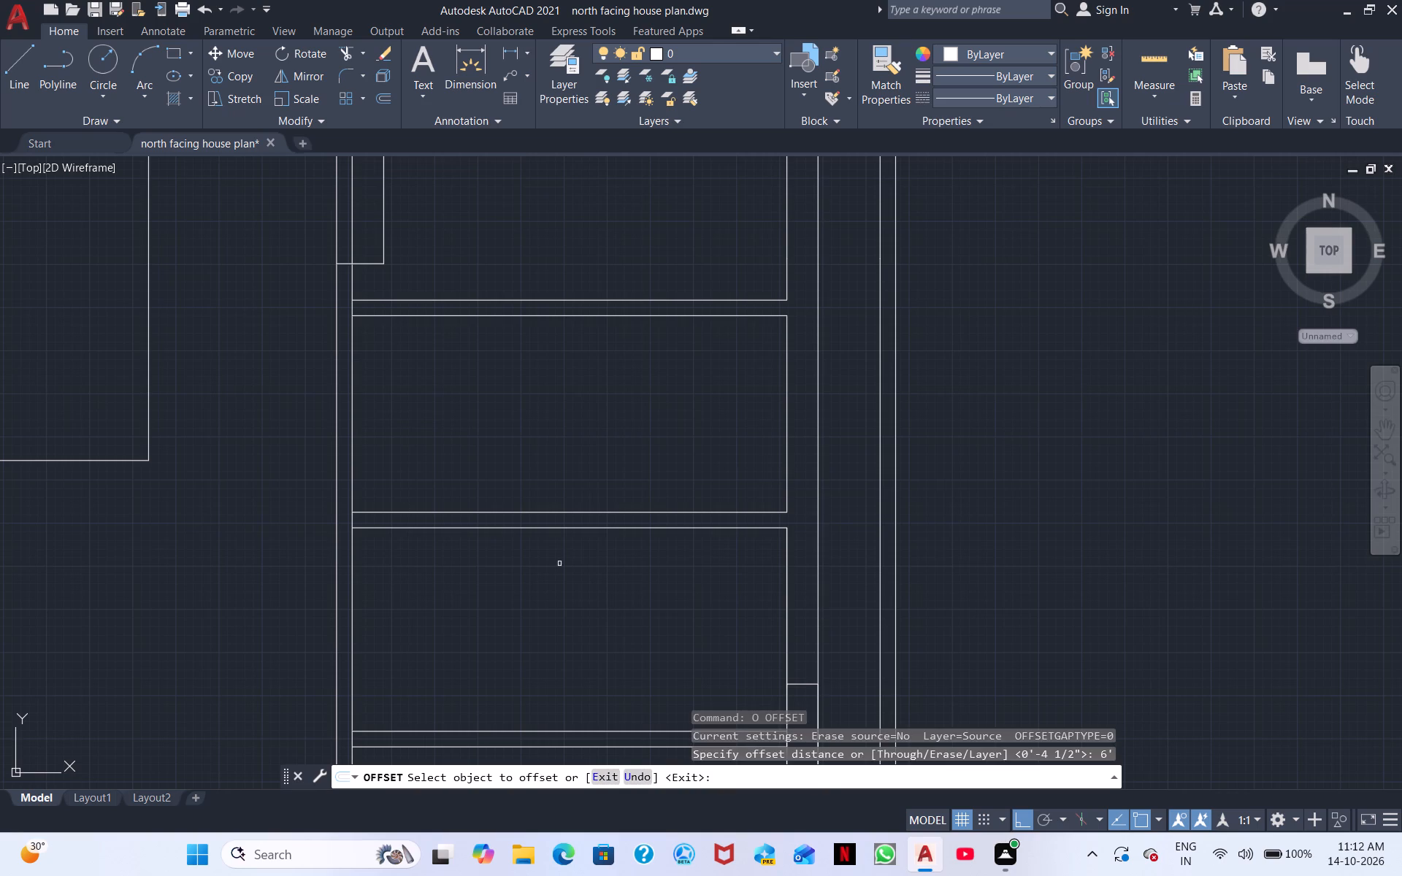
click(789, 464)
click(701, 478)
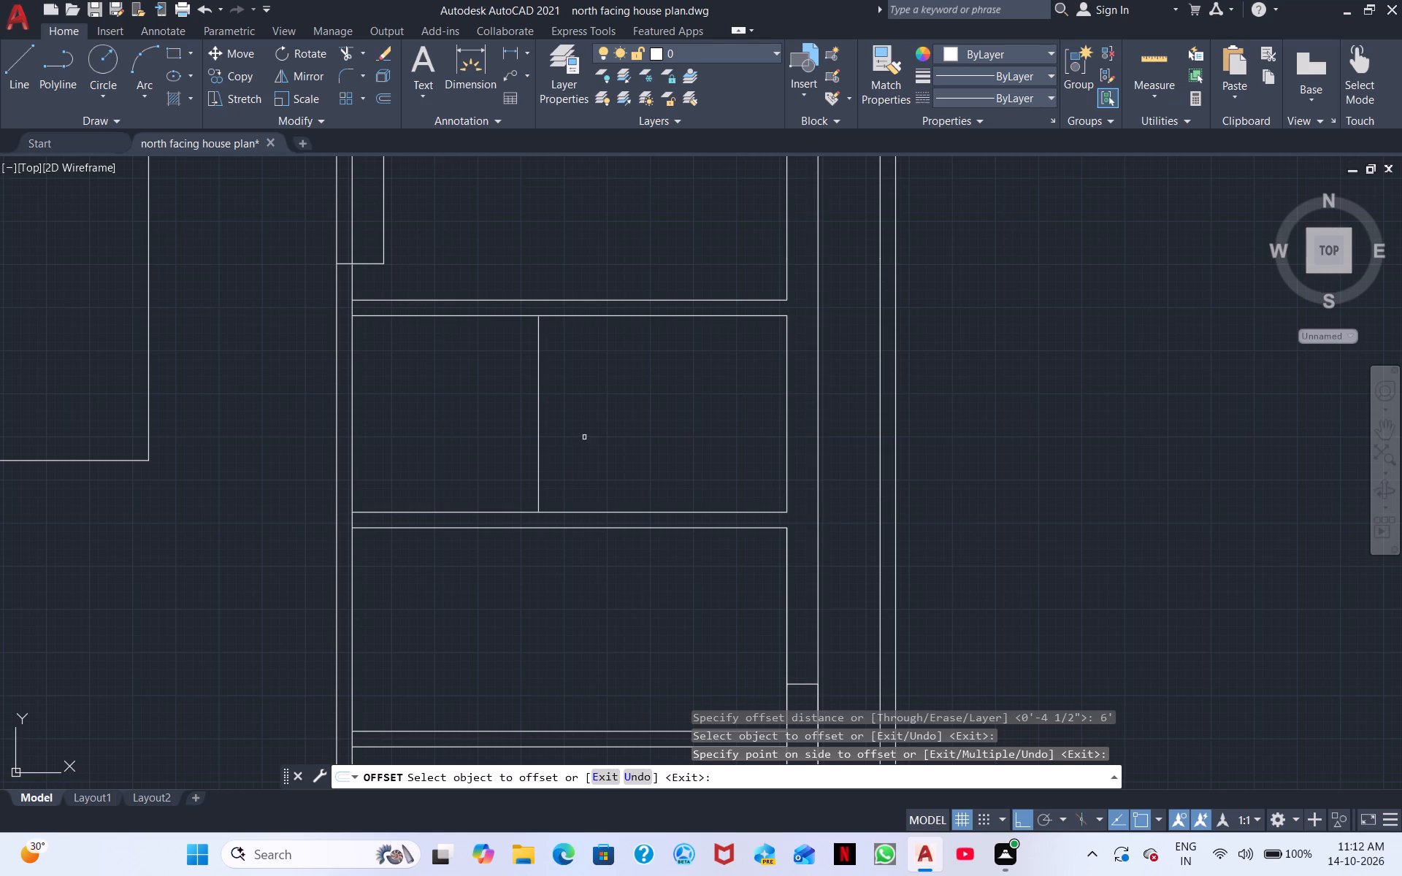
Offset the new vertical line inside the middle room 2" to the west.
text(2")
key(Return)
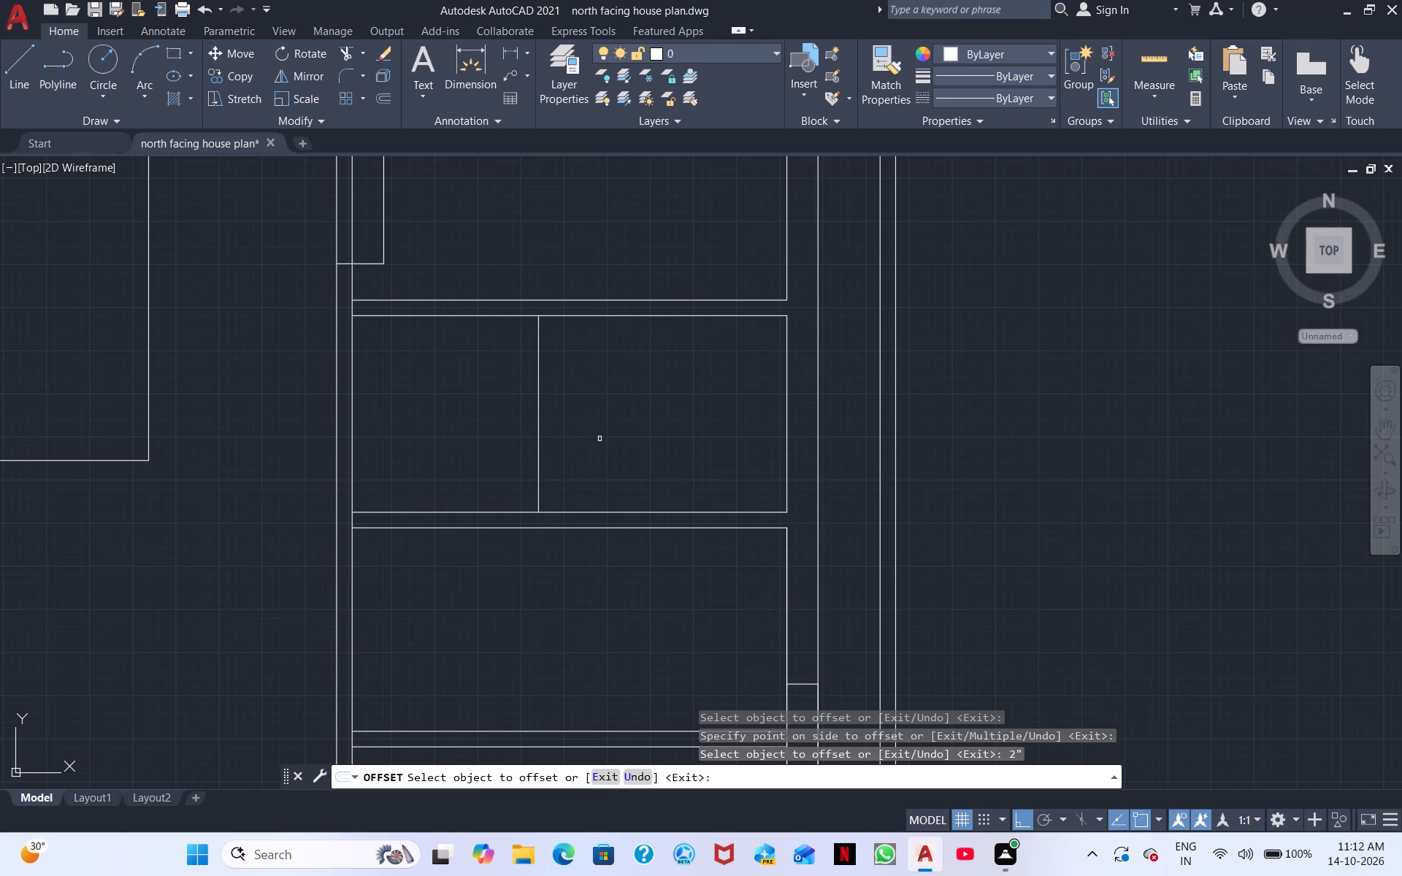
key(space)
key(space)
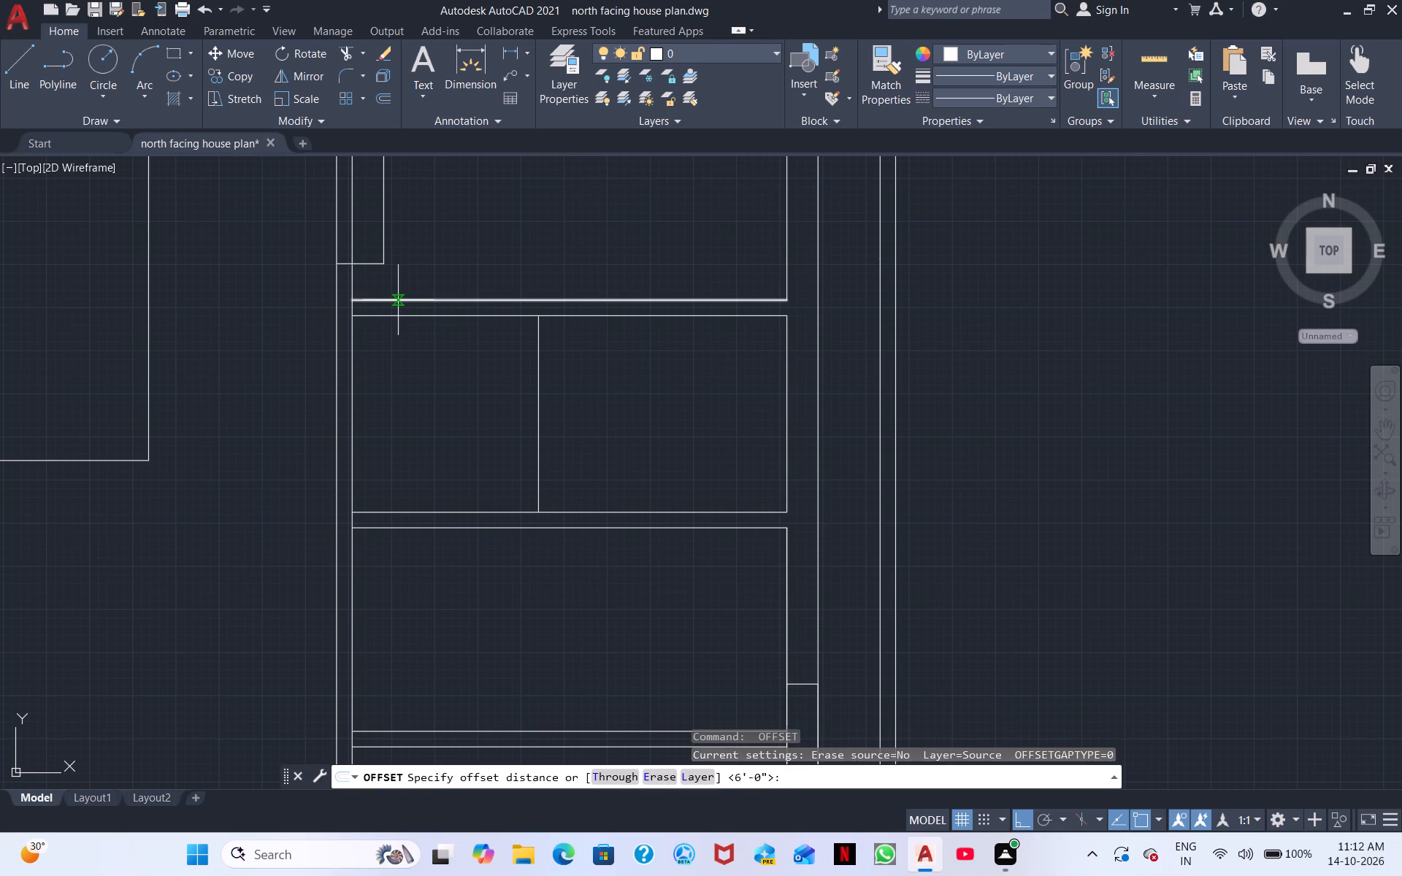
text(2")
key(Return)
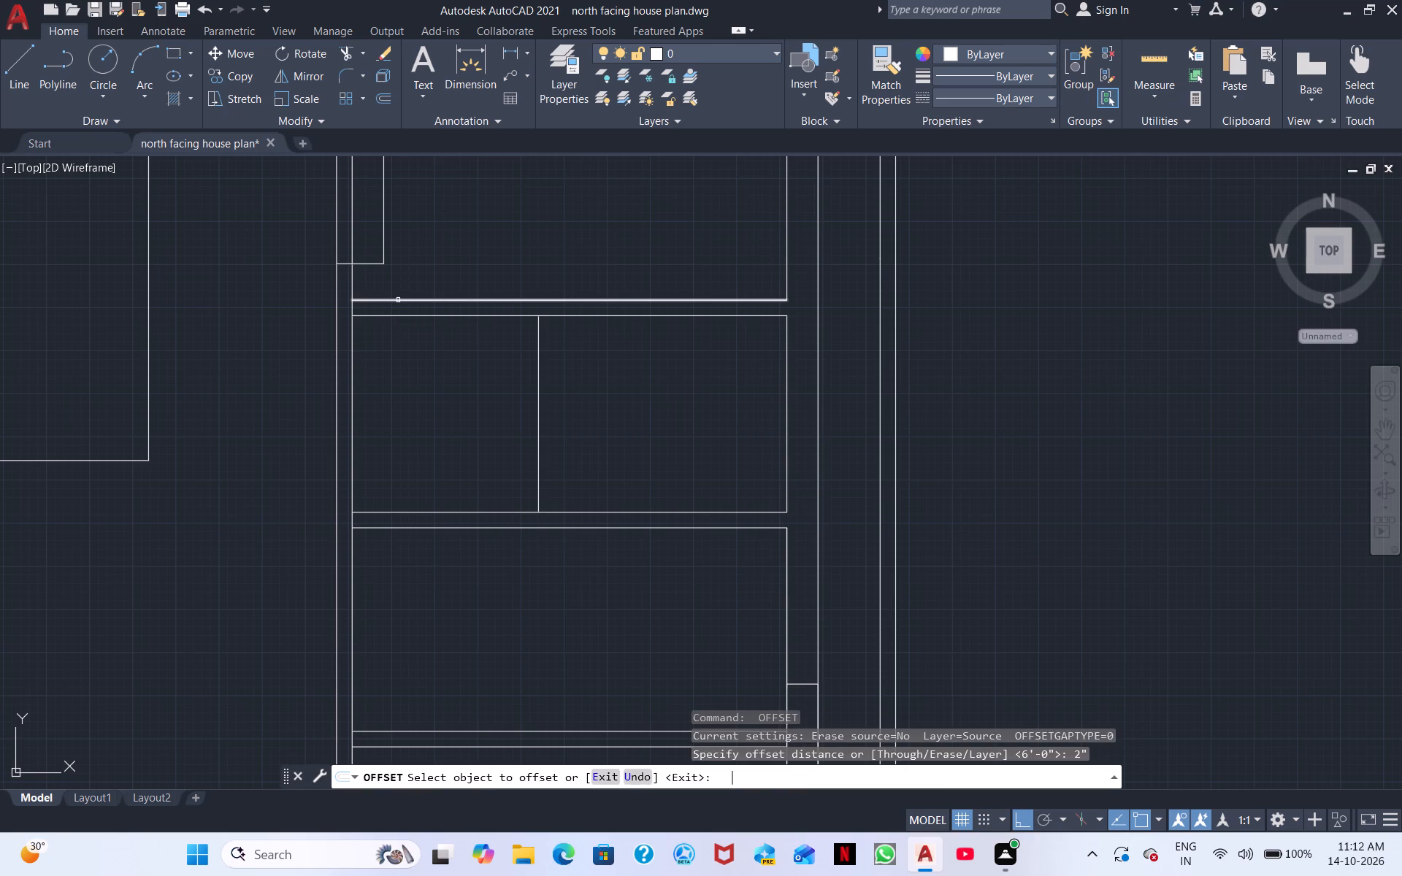
click(538, 412)
click(529, 415)
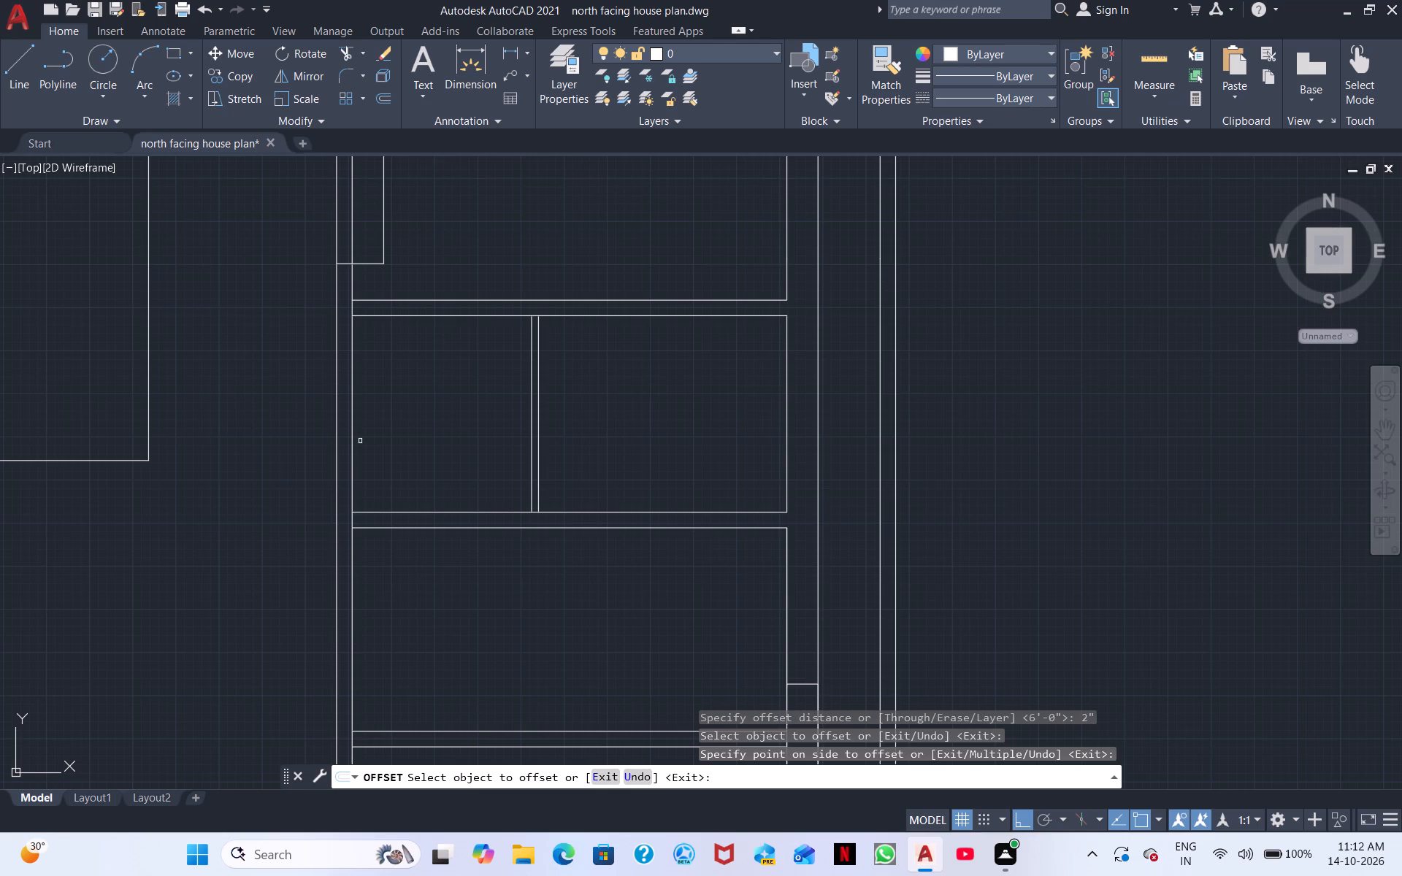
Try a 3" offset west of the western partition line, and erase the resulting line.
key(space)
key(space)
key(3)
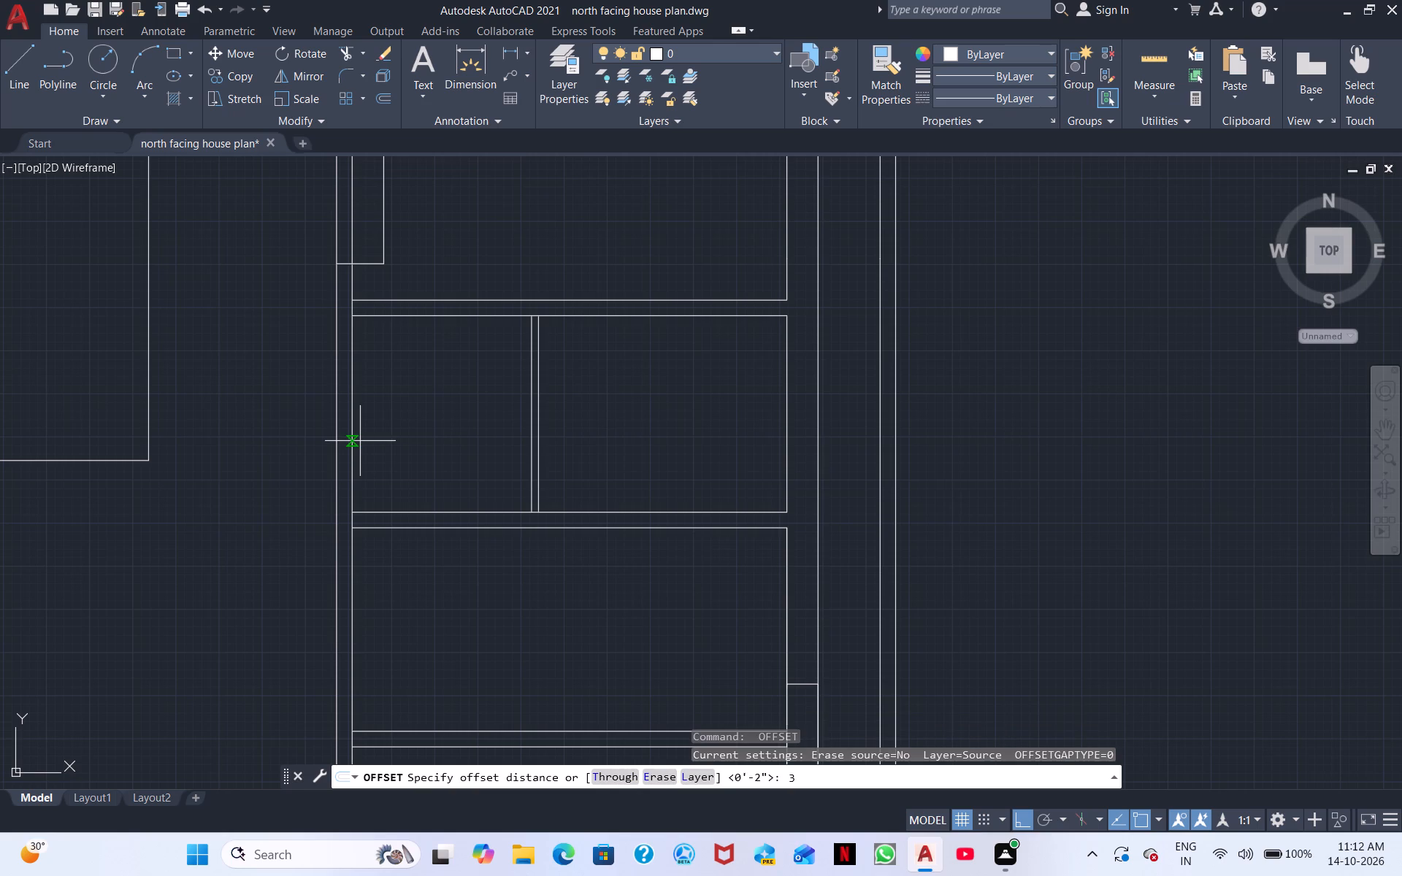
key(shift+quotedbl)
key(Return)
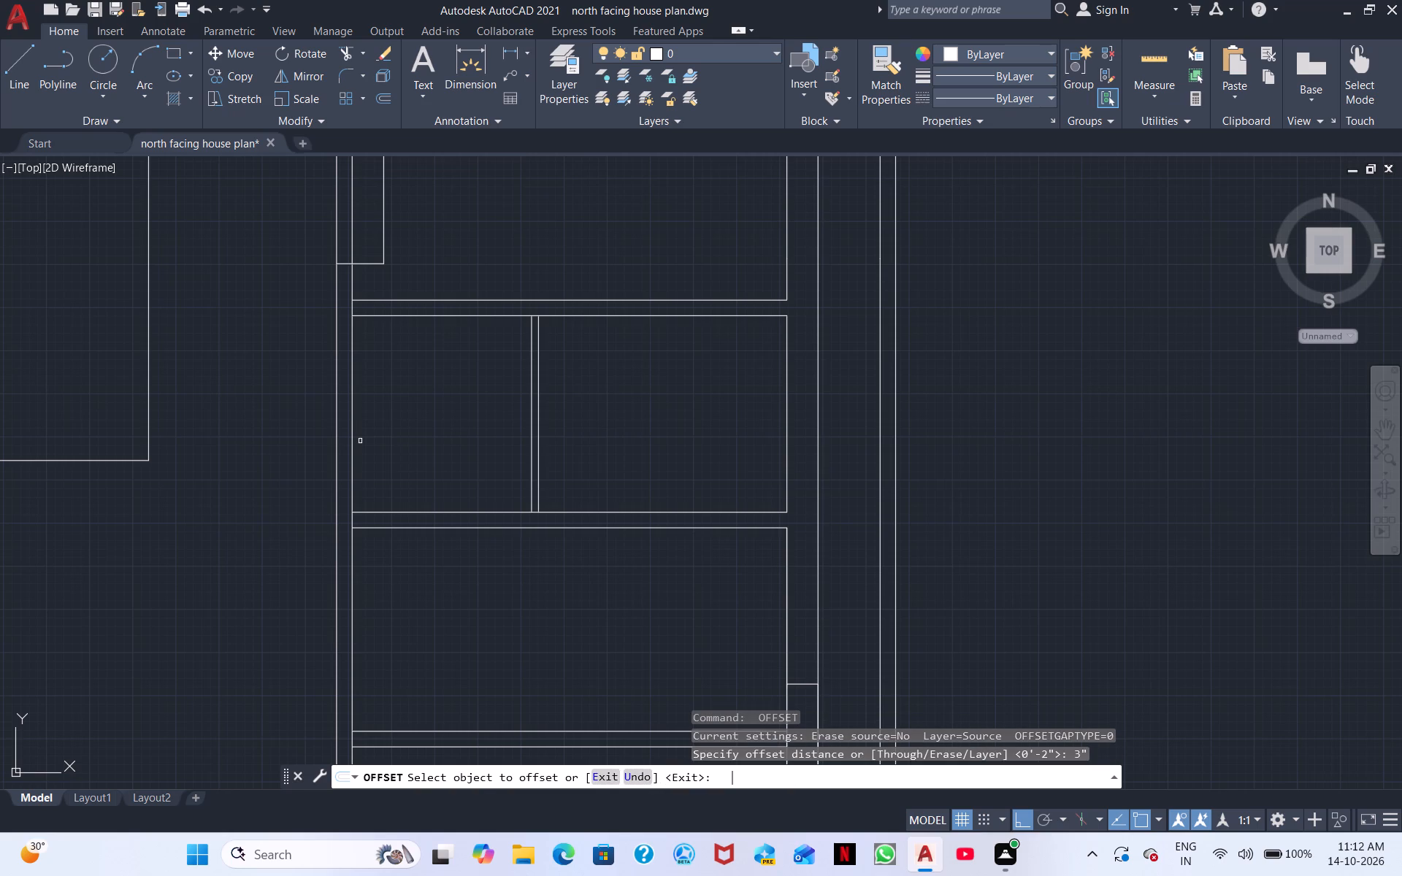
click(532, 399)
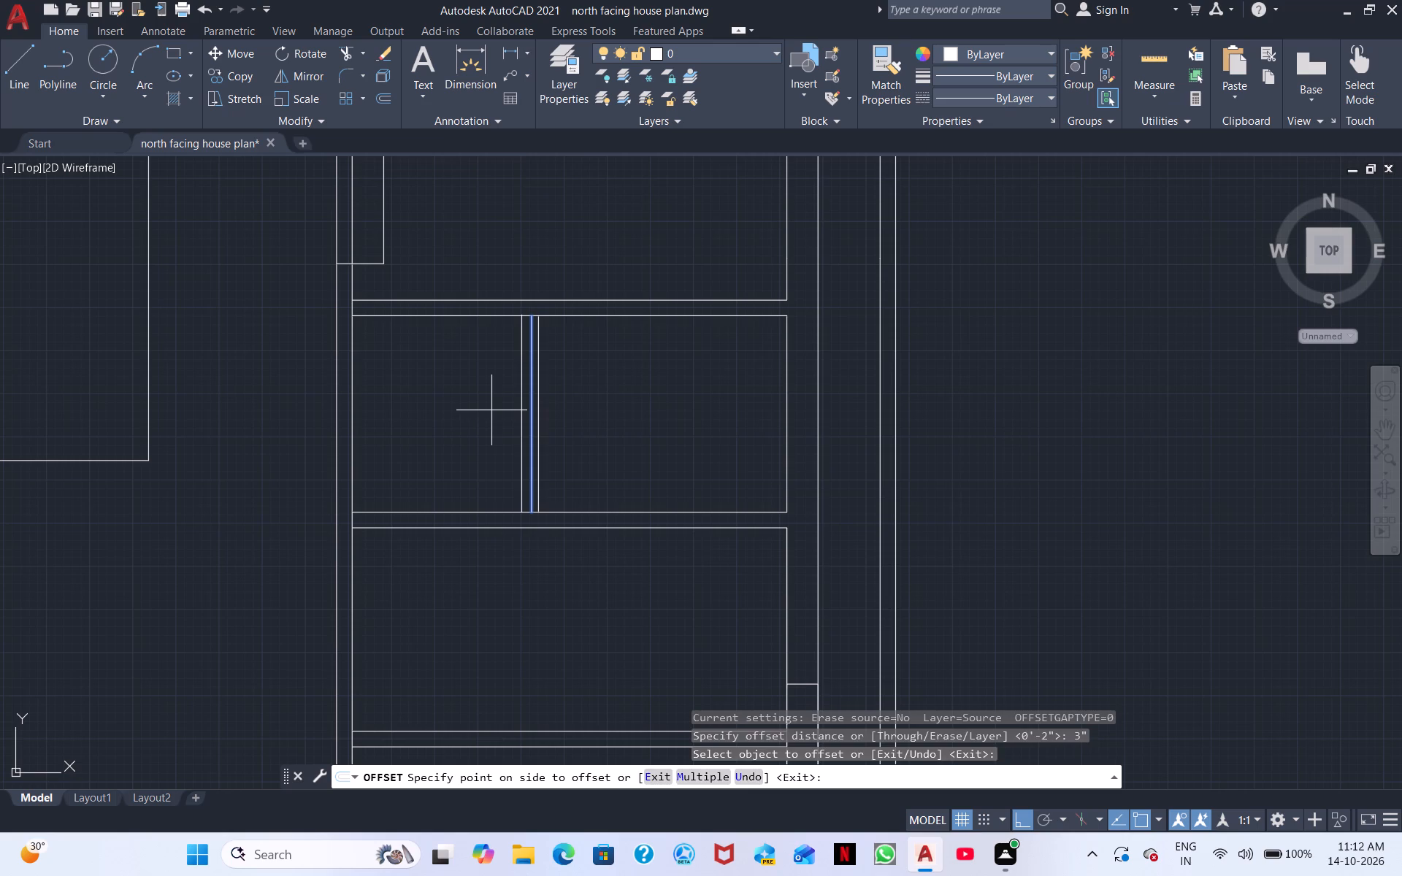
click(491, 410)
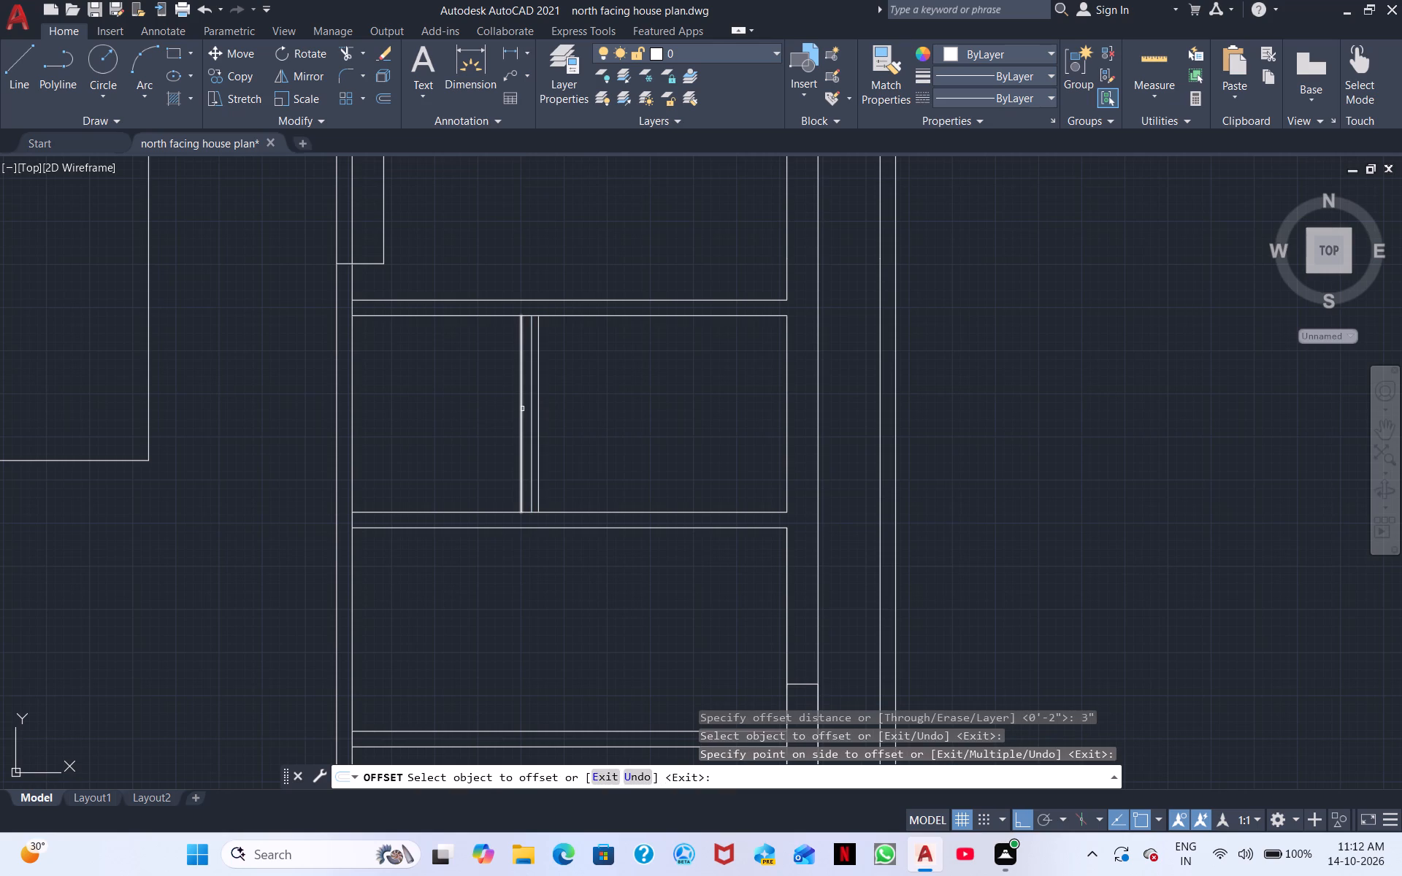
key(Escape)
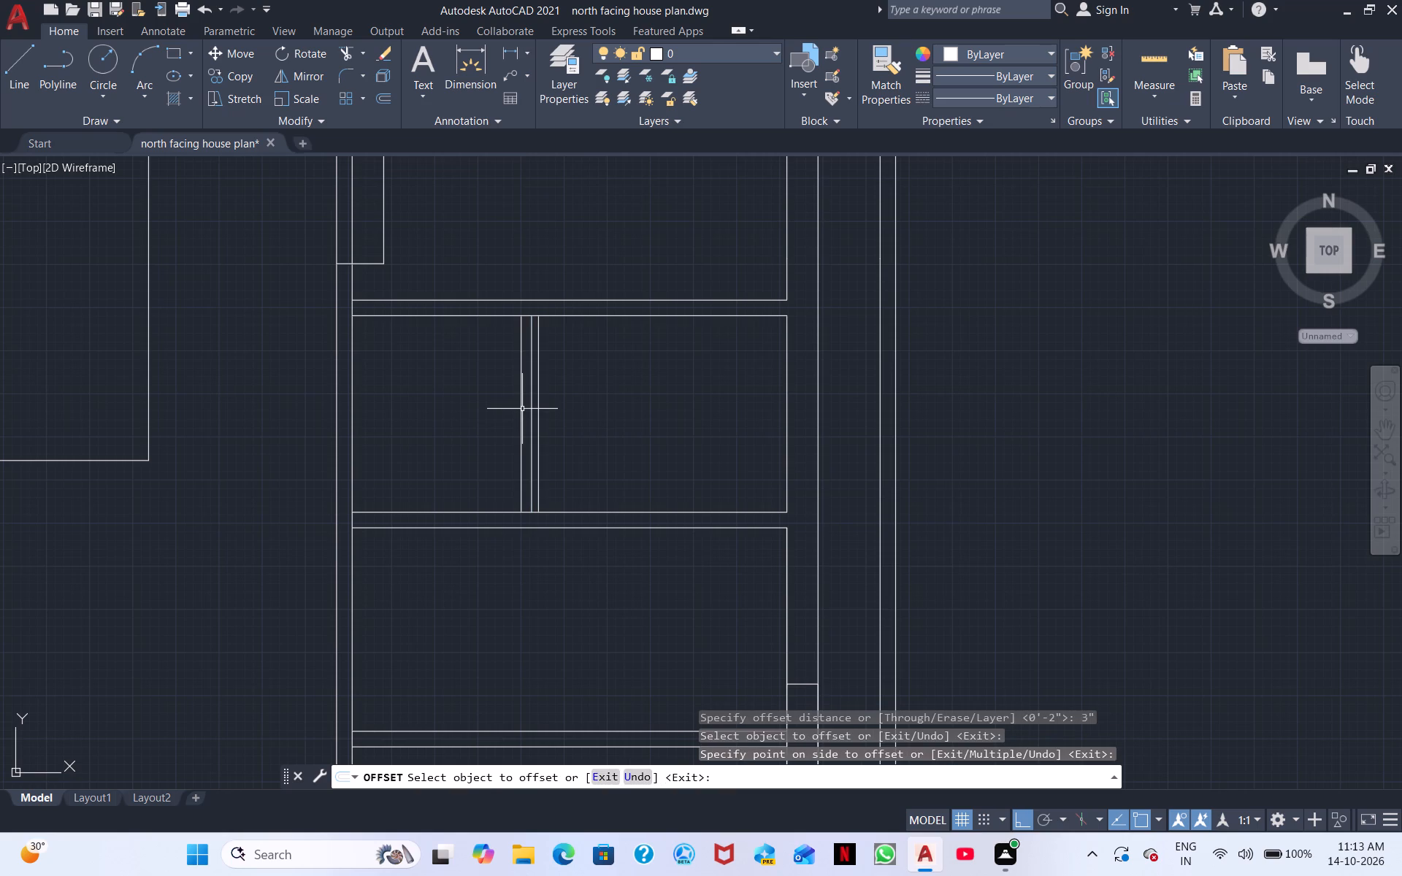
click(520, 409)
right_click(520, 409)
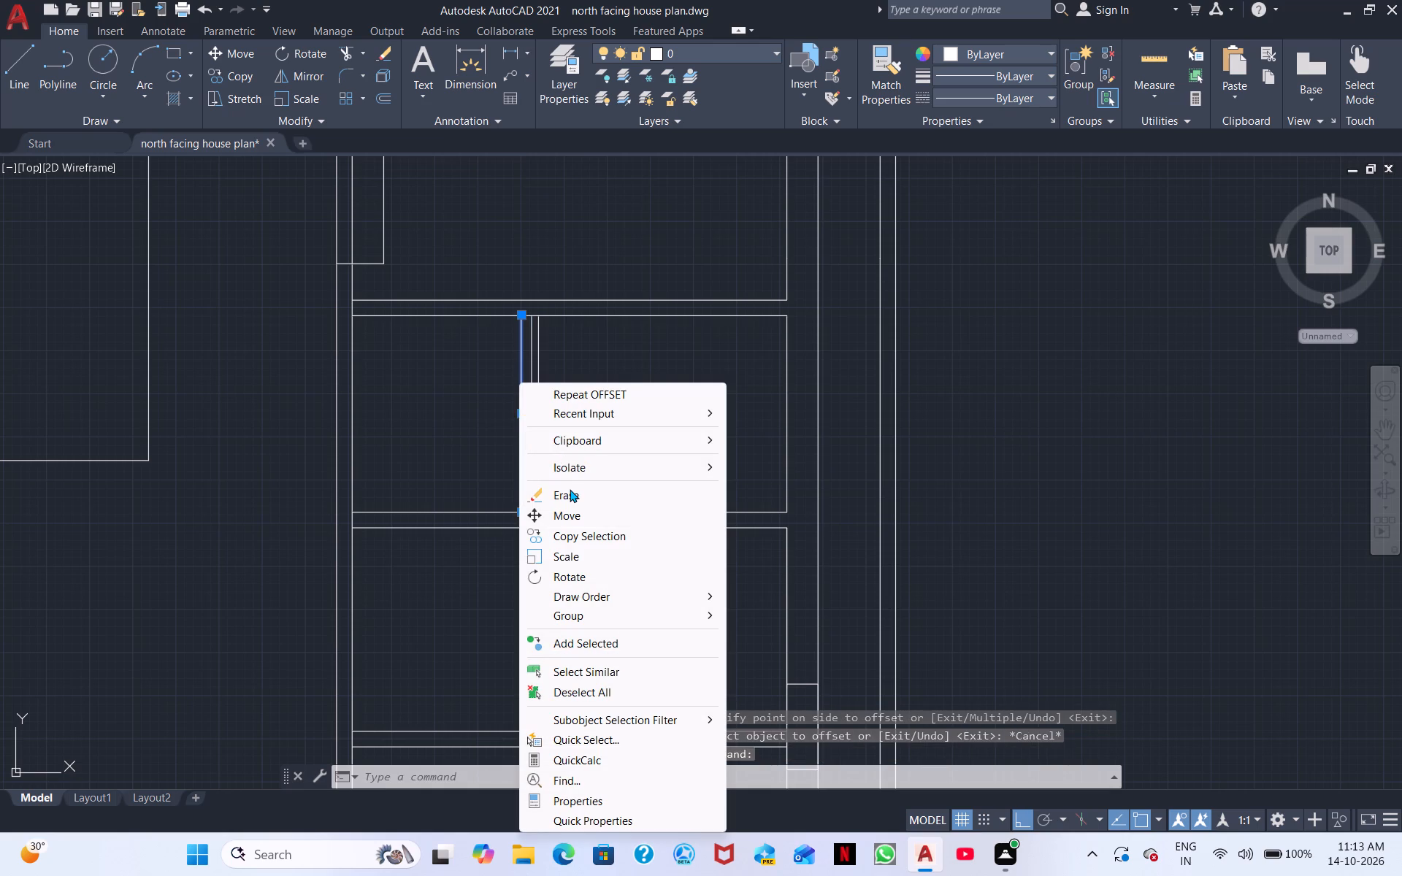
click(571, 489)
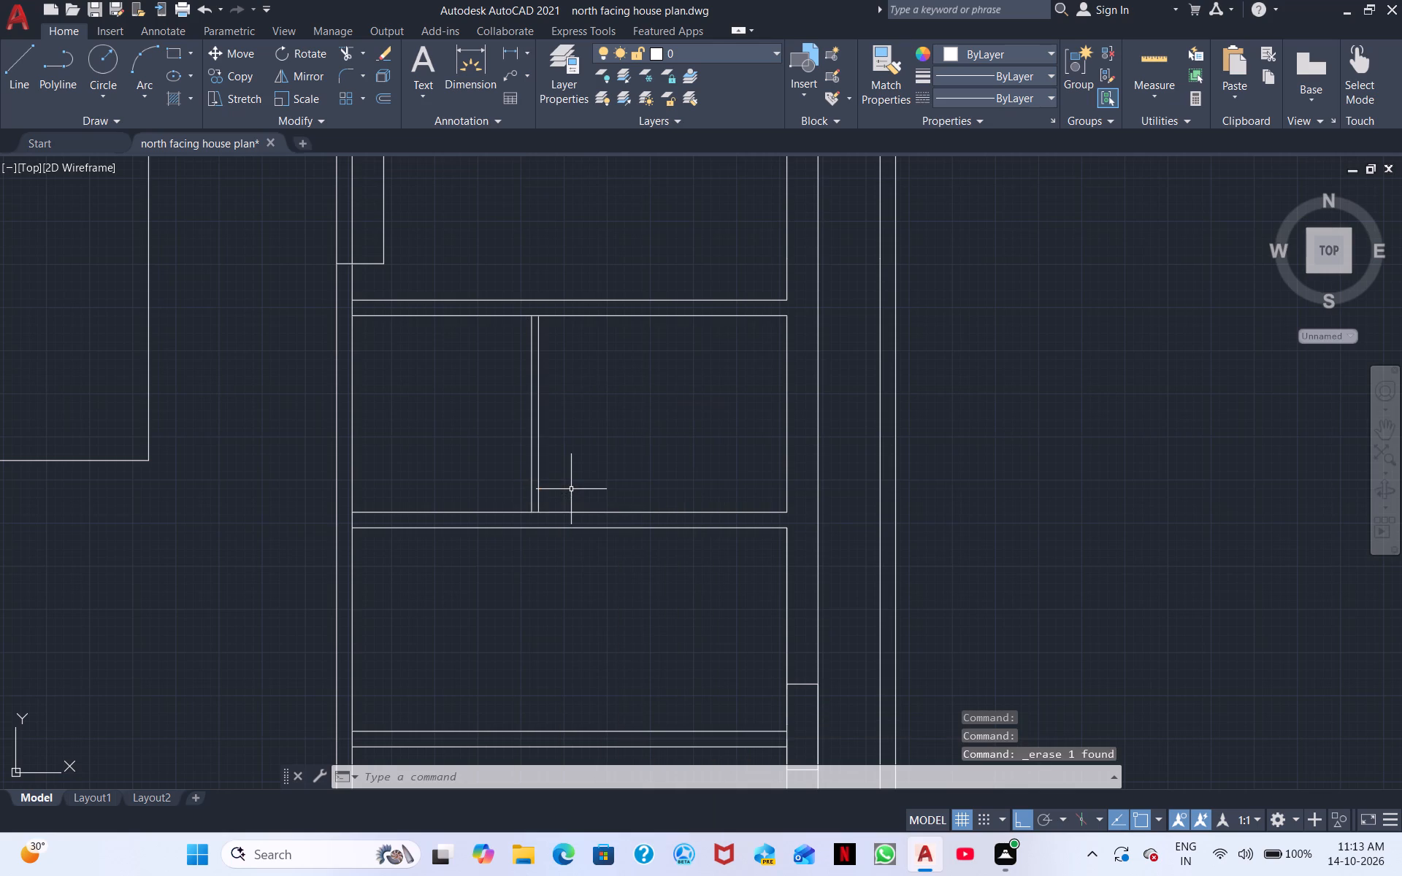
Offset the western line of the 2" pair 4" to the west.
text(o)
key(space)
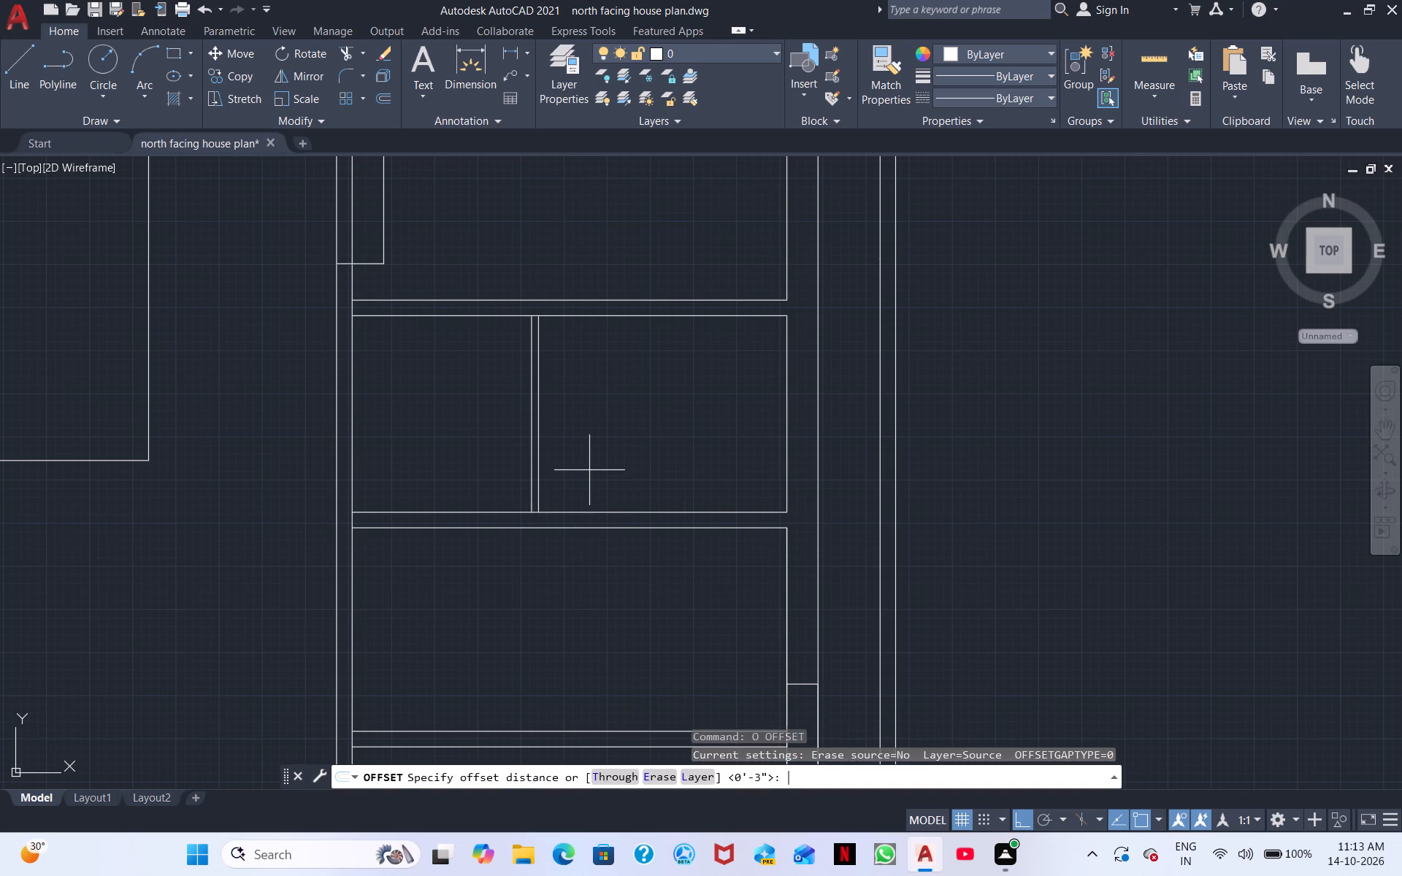
text(4")
key(Return)
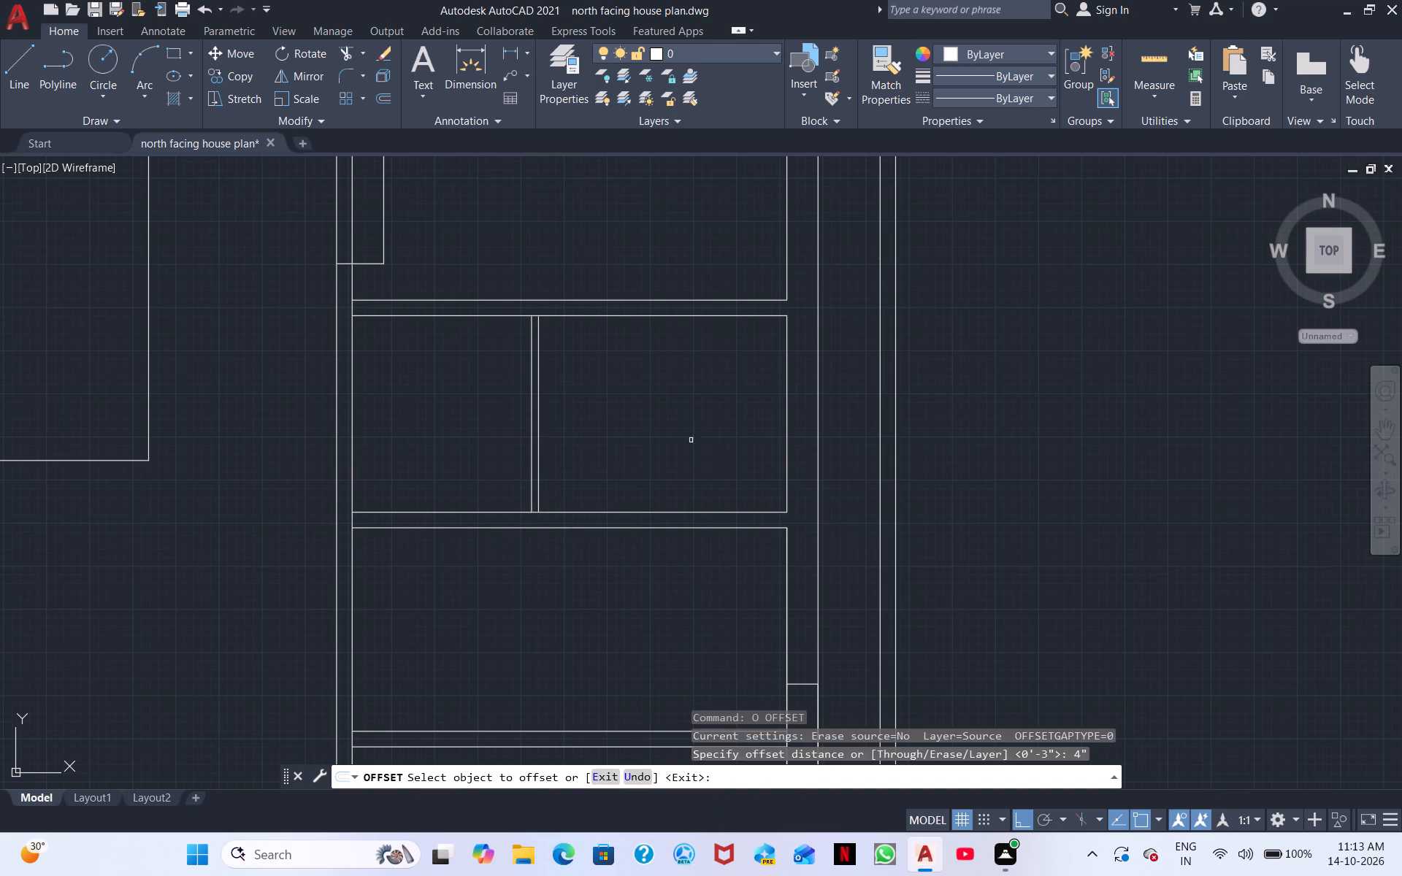
click(532, 439)
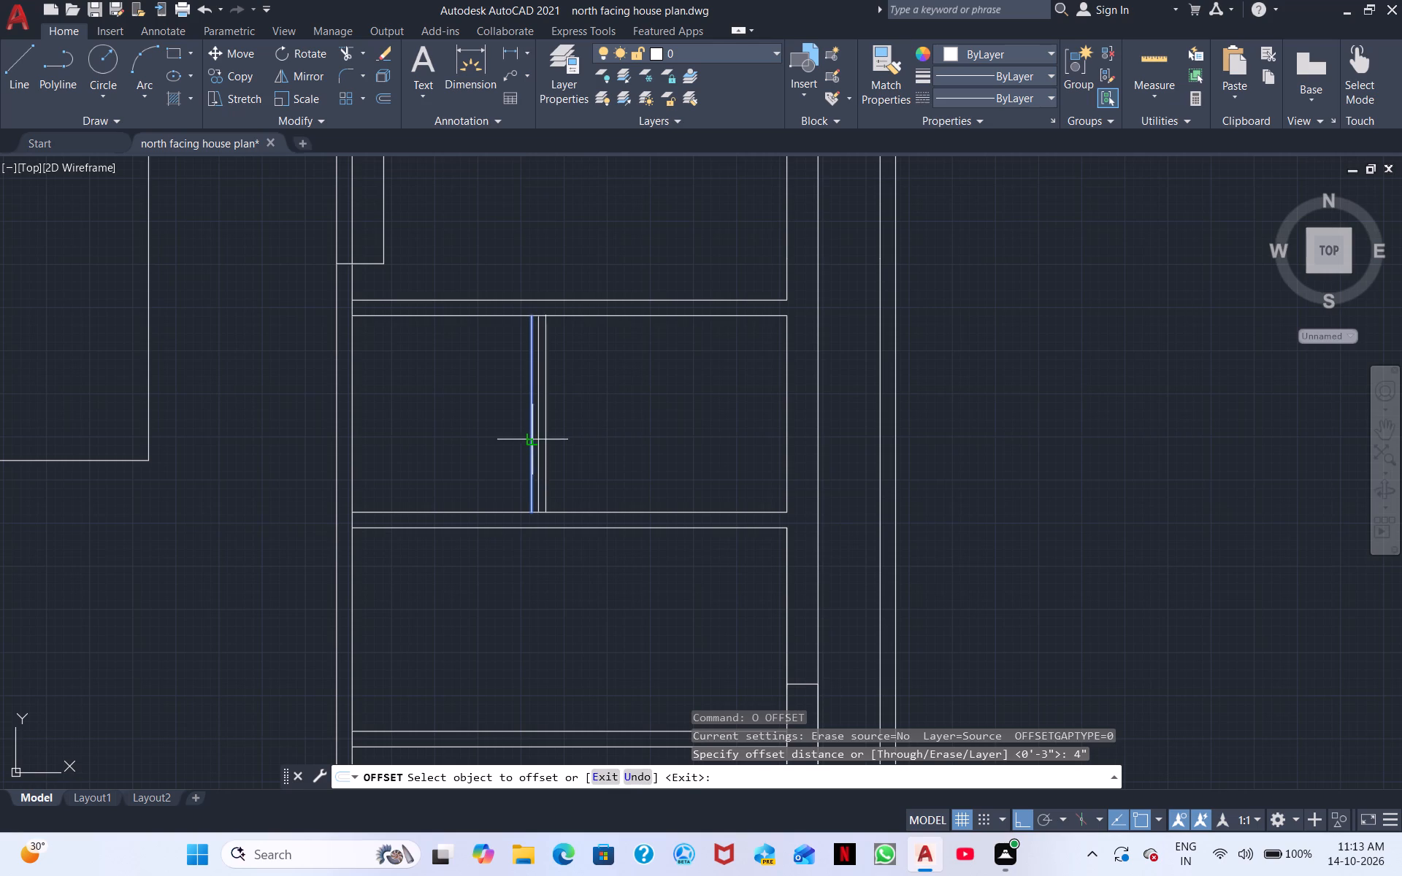
click(503, 447)
key(space)
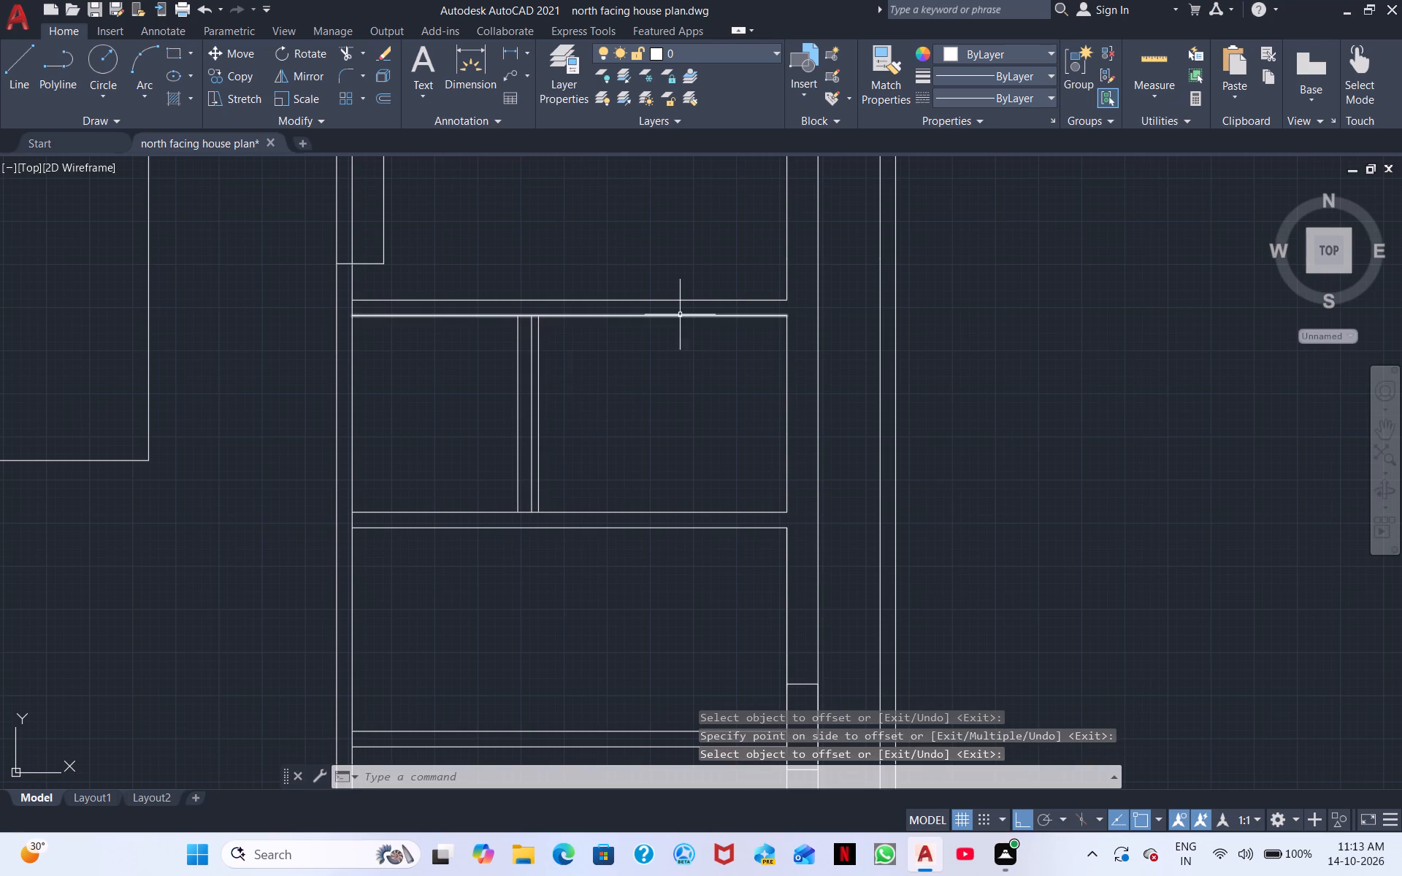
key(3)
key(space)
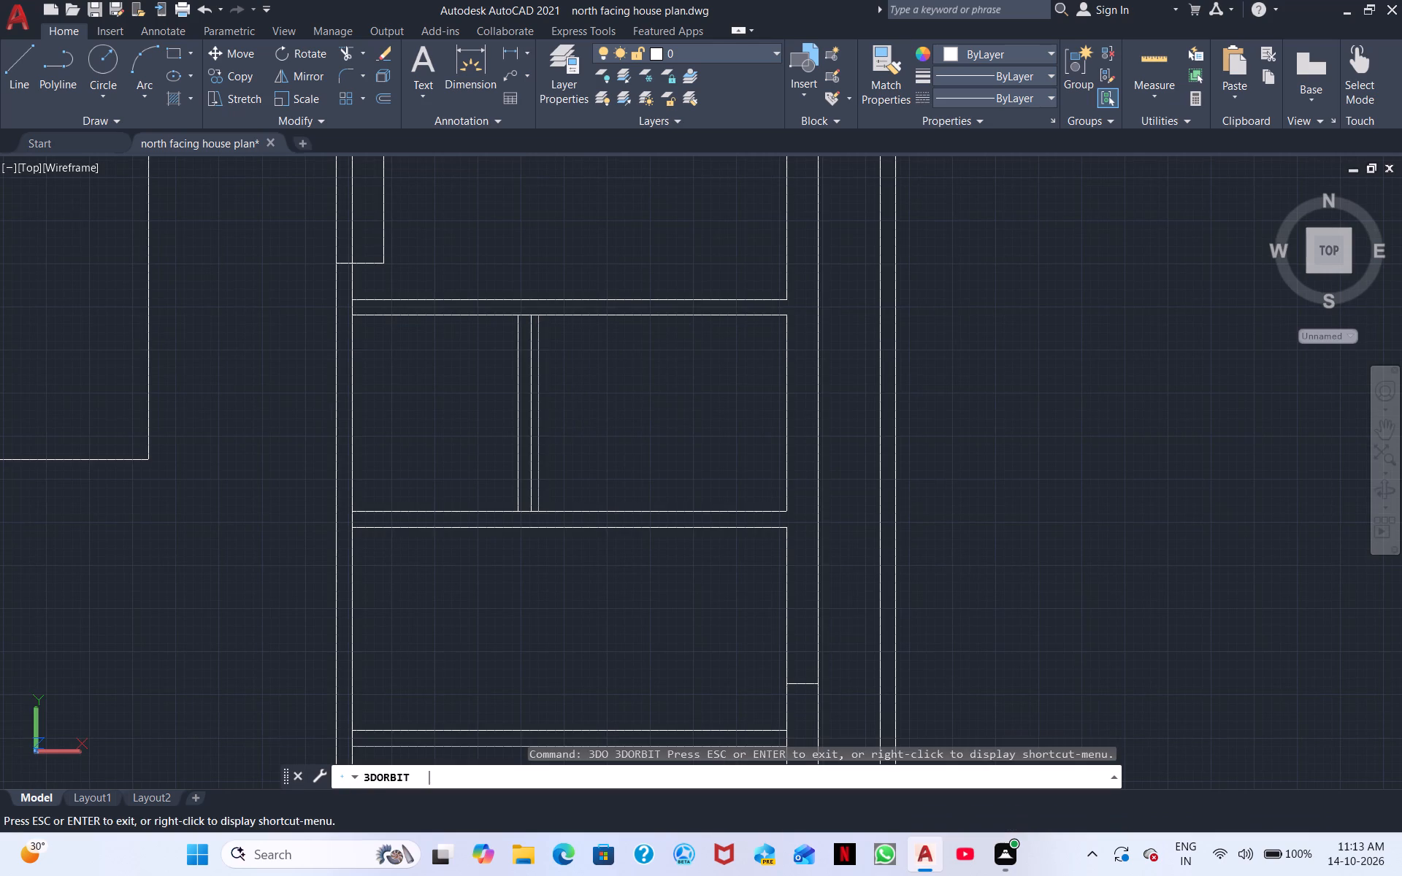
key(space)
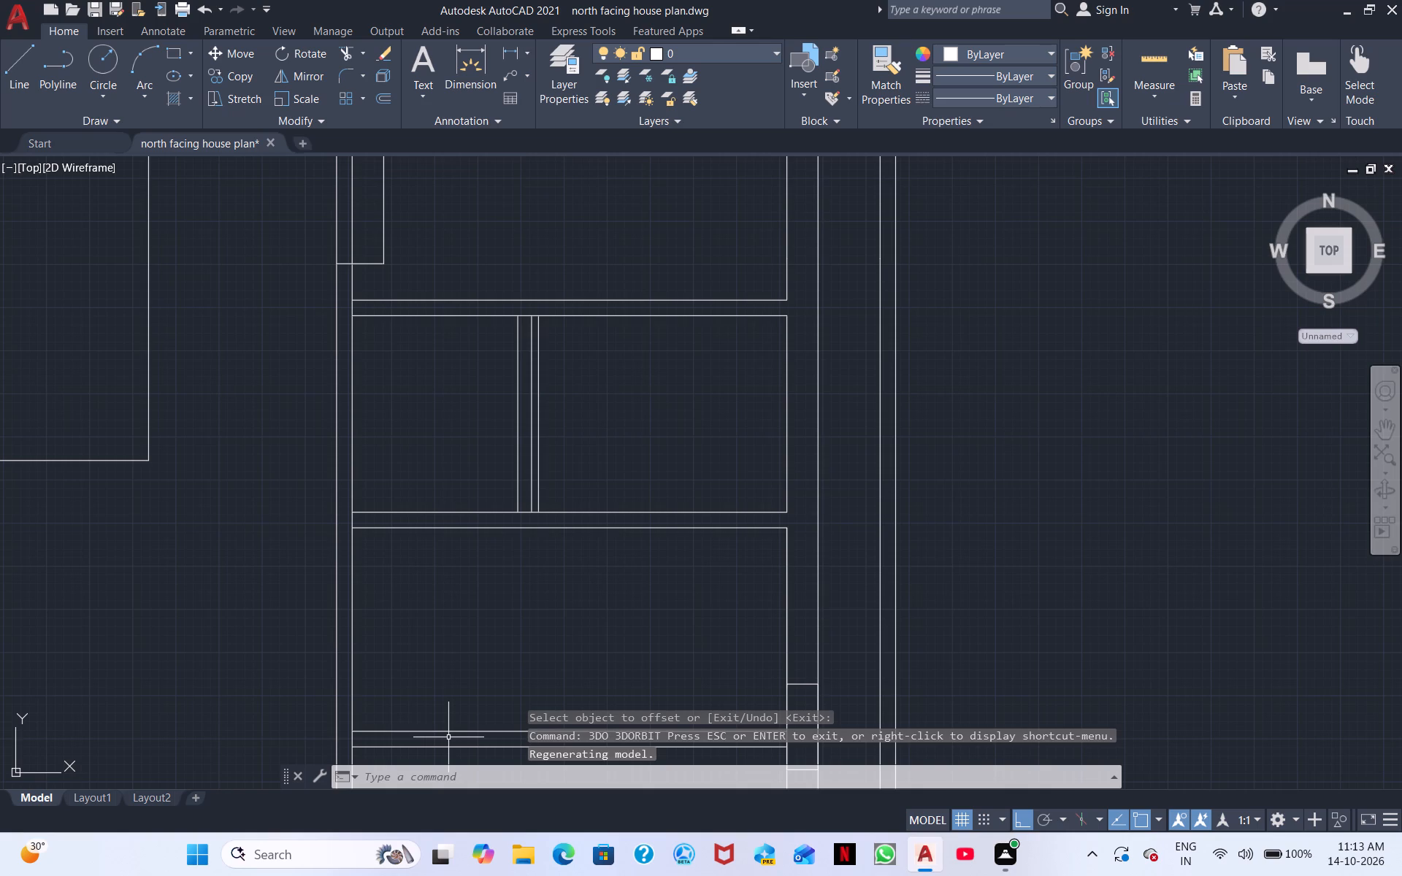
Offset the westernmost of the three partition lines 2" to the west, forming a second 2" pair.
text(o)
key(space)
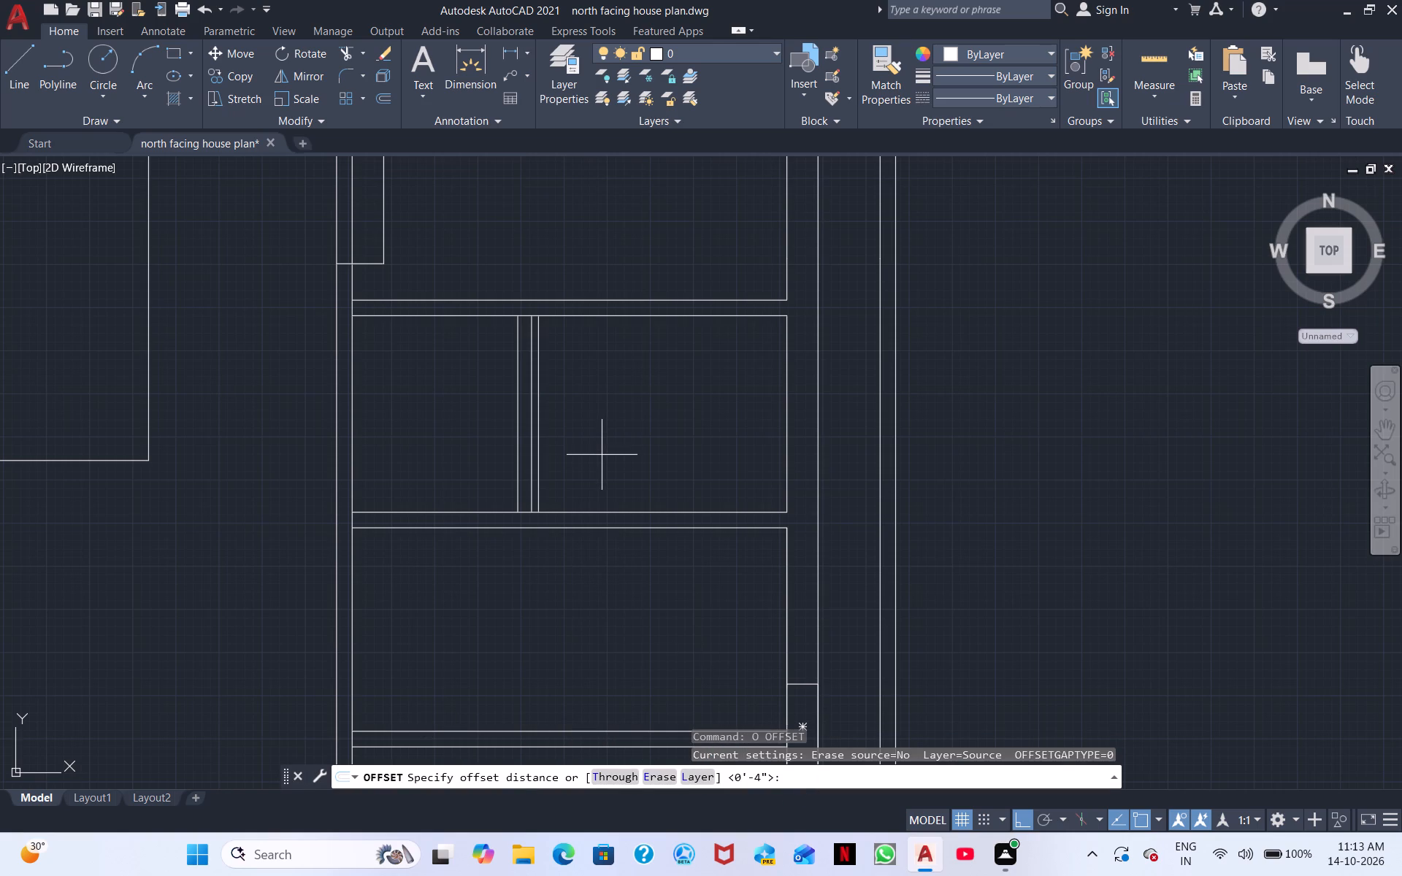
key(3)
key(BackSpace)
text(2")
key(Return)
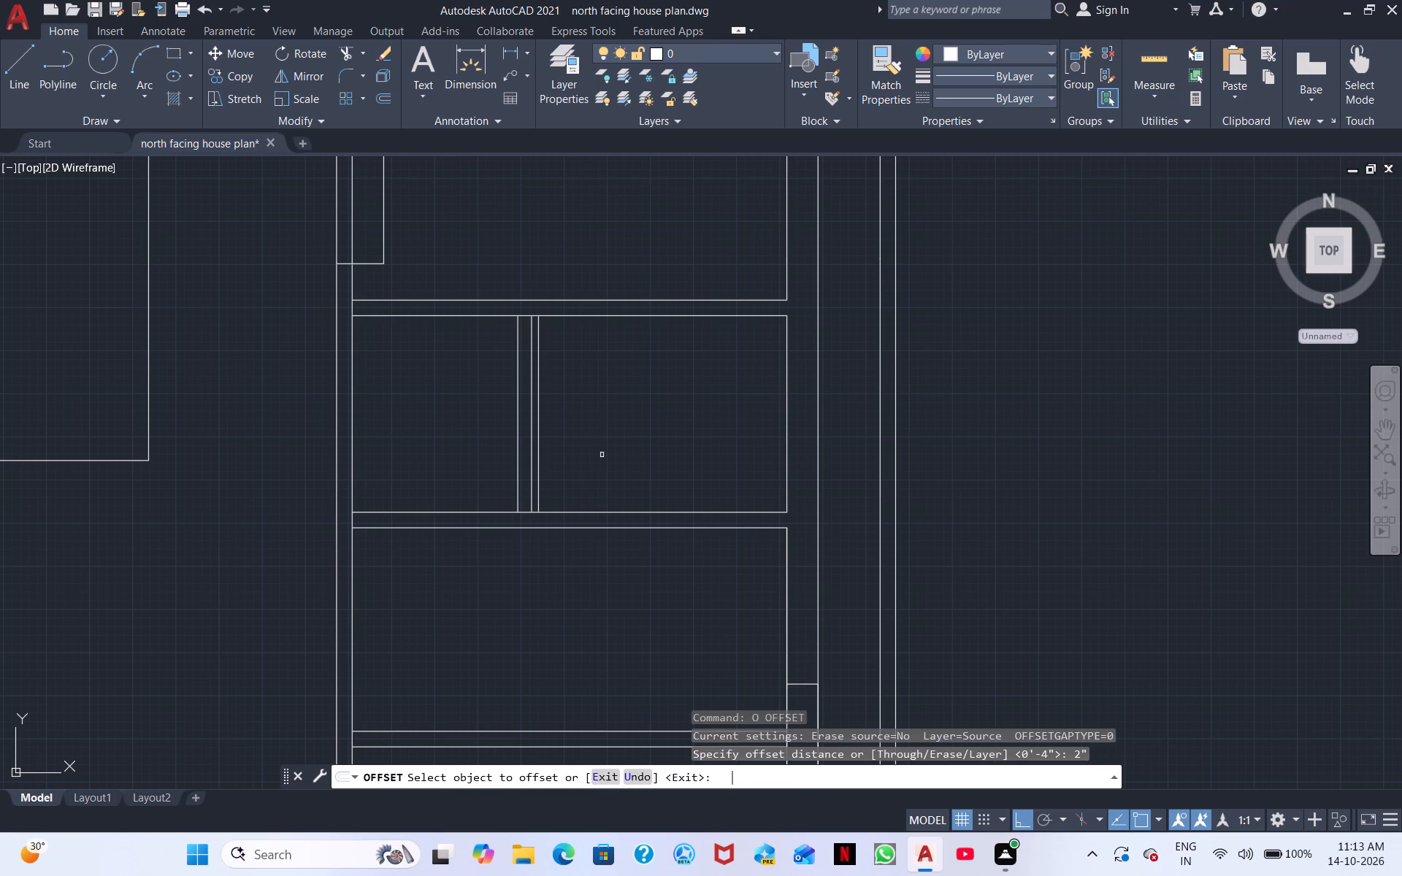
click(518, 437)
click(467, 441)
Measure the clear width between the middle room's west wall and the westernmost partition line with a temporary linear dimension.
scroll(486, 434, up, 2)
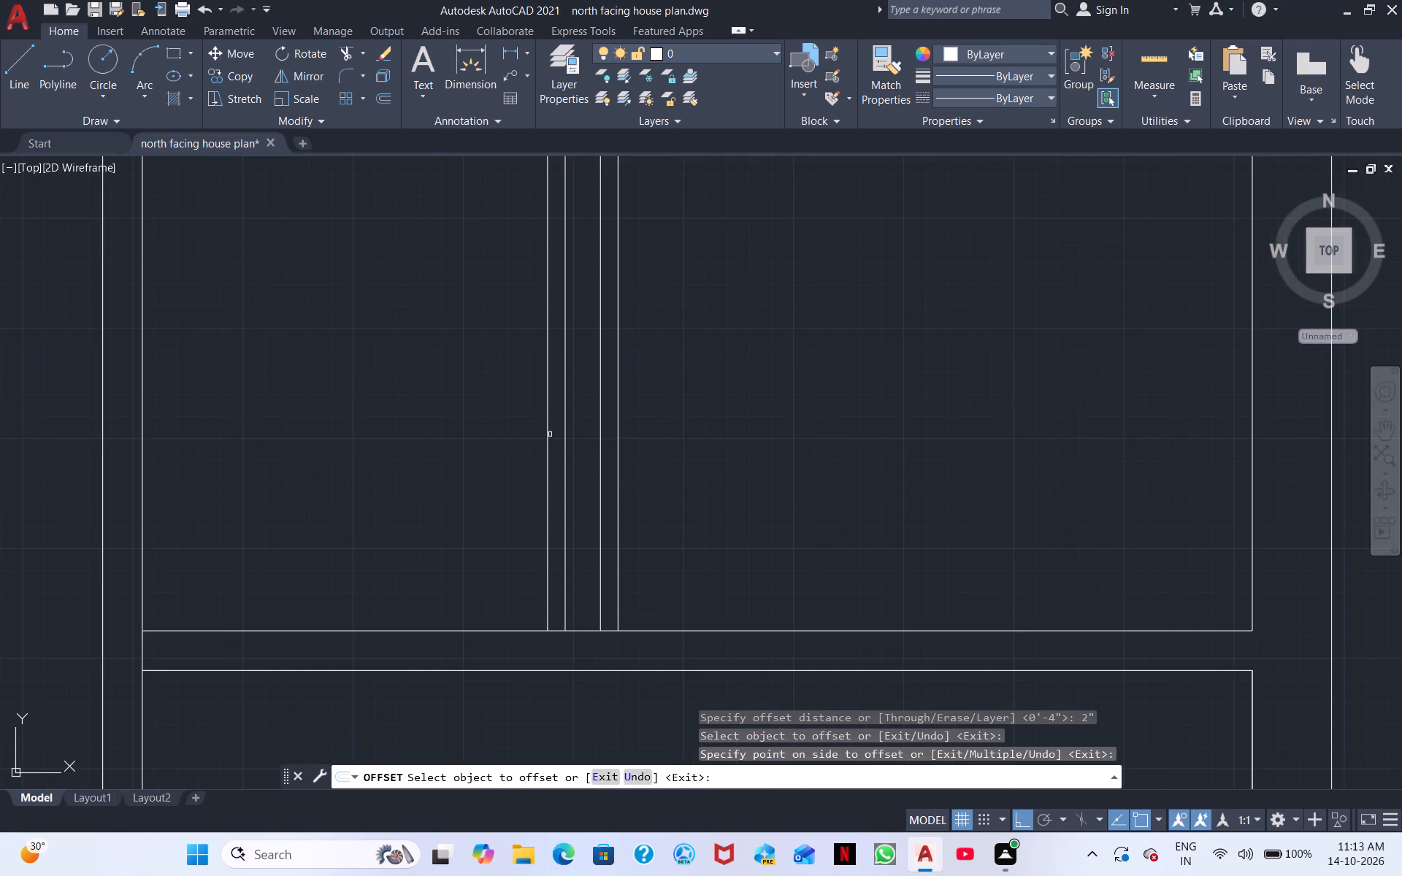
middle_drag(762, 419, 786, 518)
middle_drag(810, 459, 820, 498)
scroll(820, 491, down, 1)
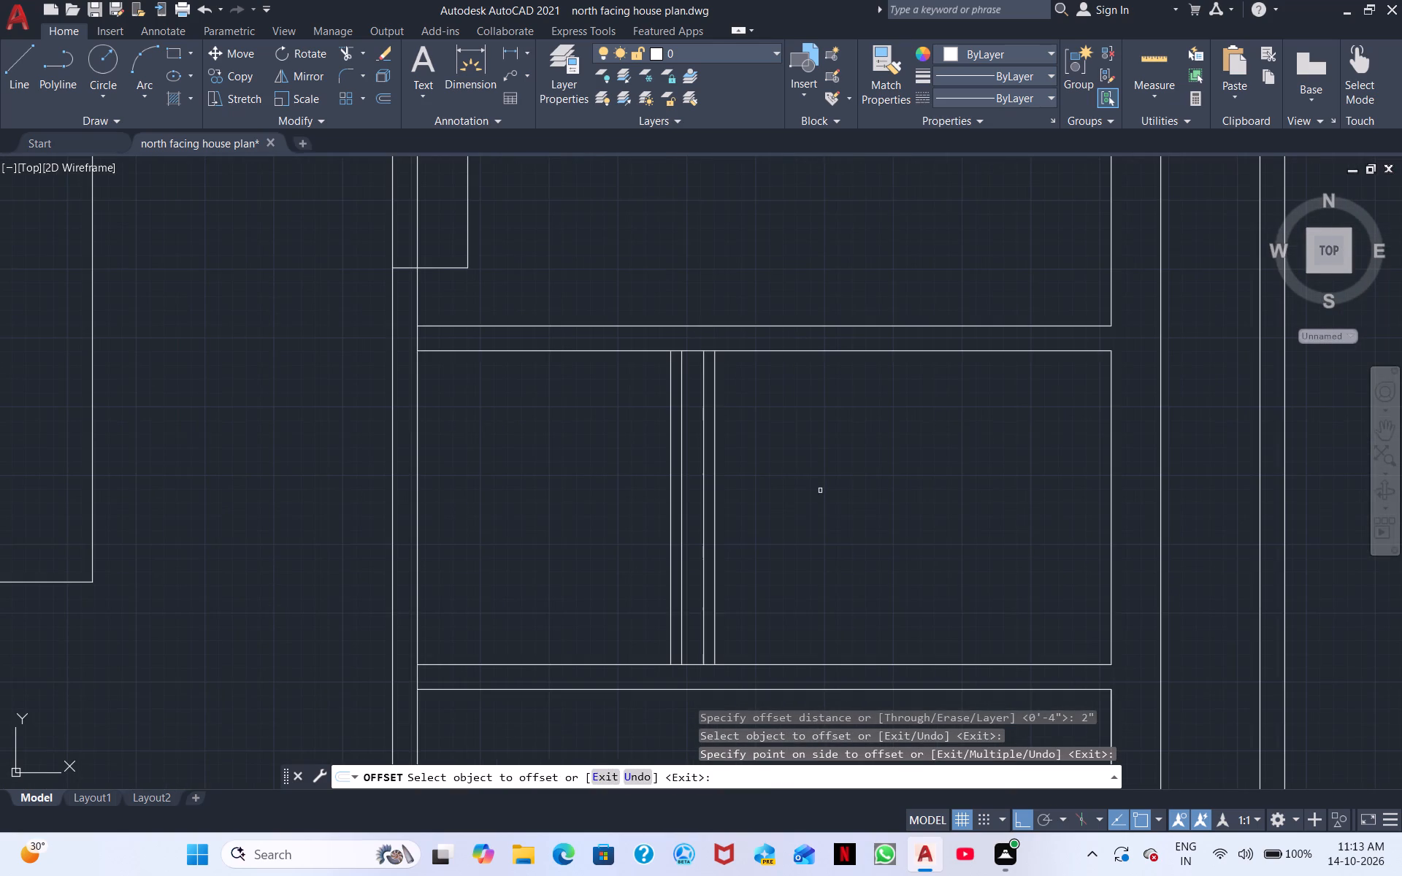
scroll(820, 491, up, 1)
middle_drag(820, 491, 803, 509)
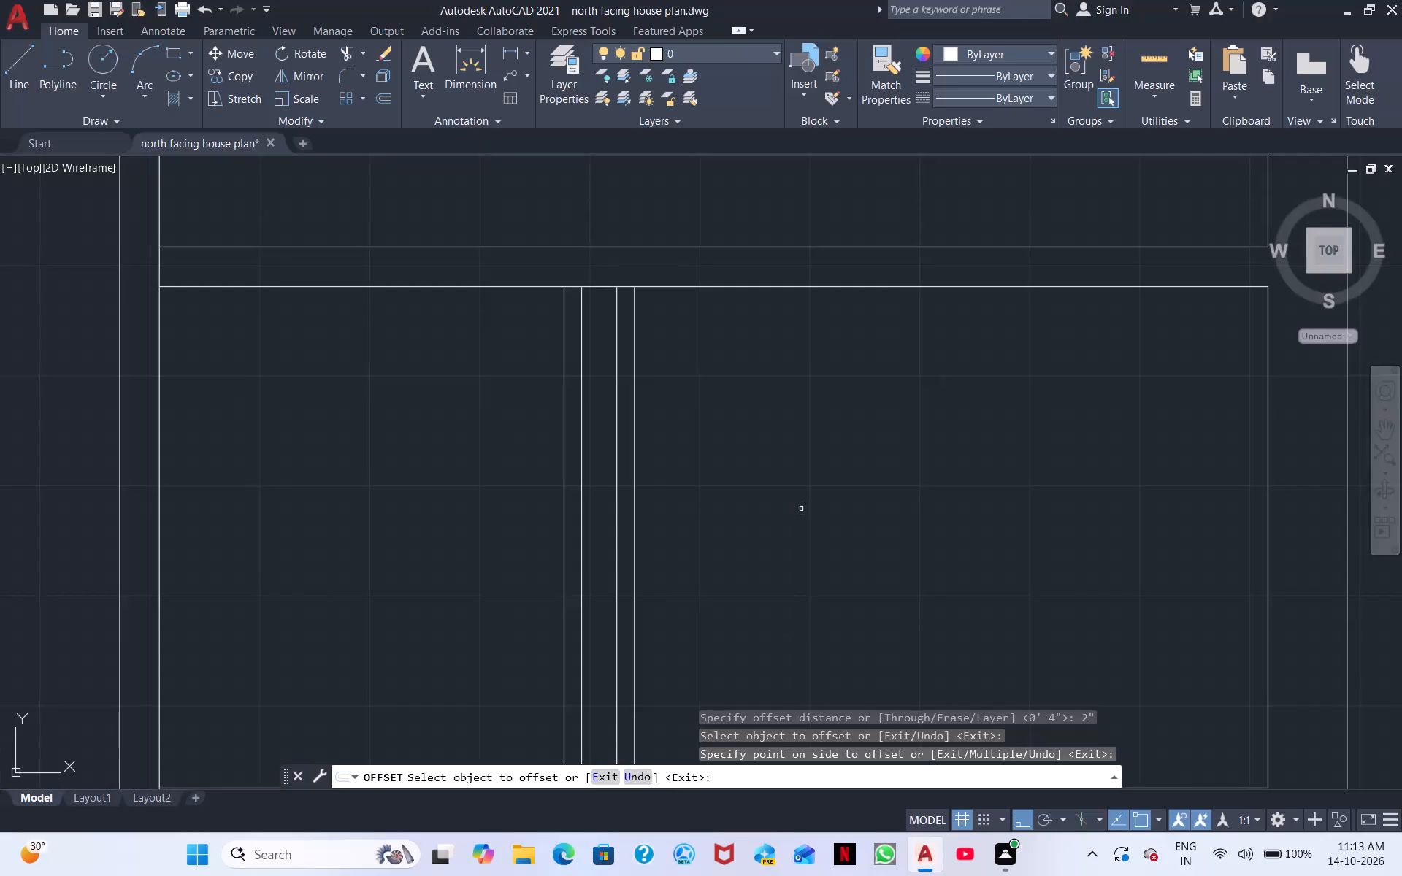
middle_drag(728, 507, 746, 431)
middle_drag(805, 460, 759, 447)
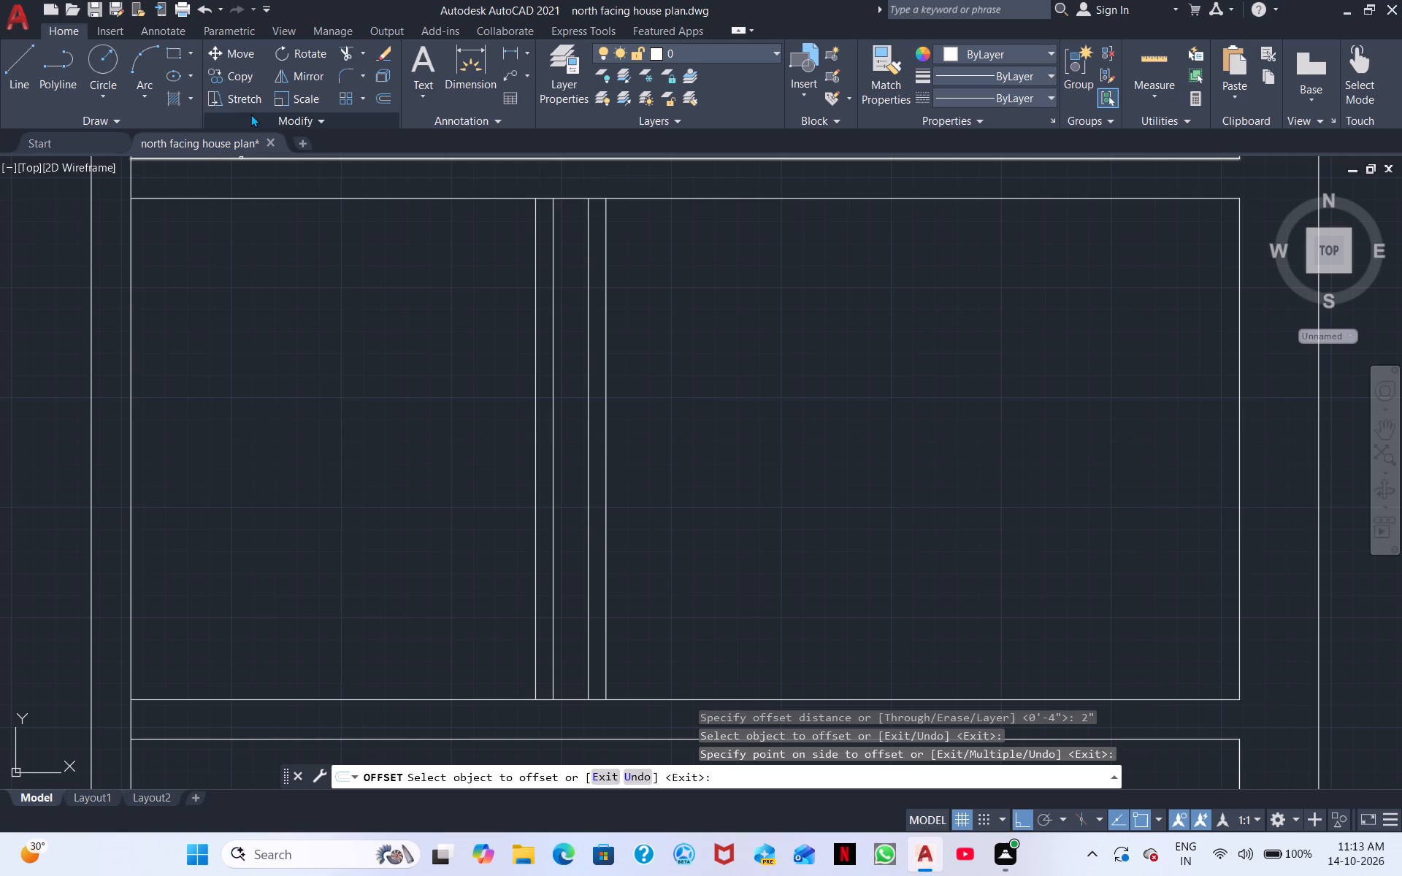
click(515, 48)
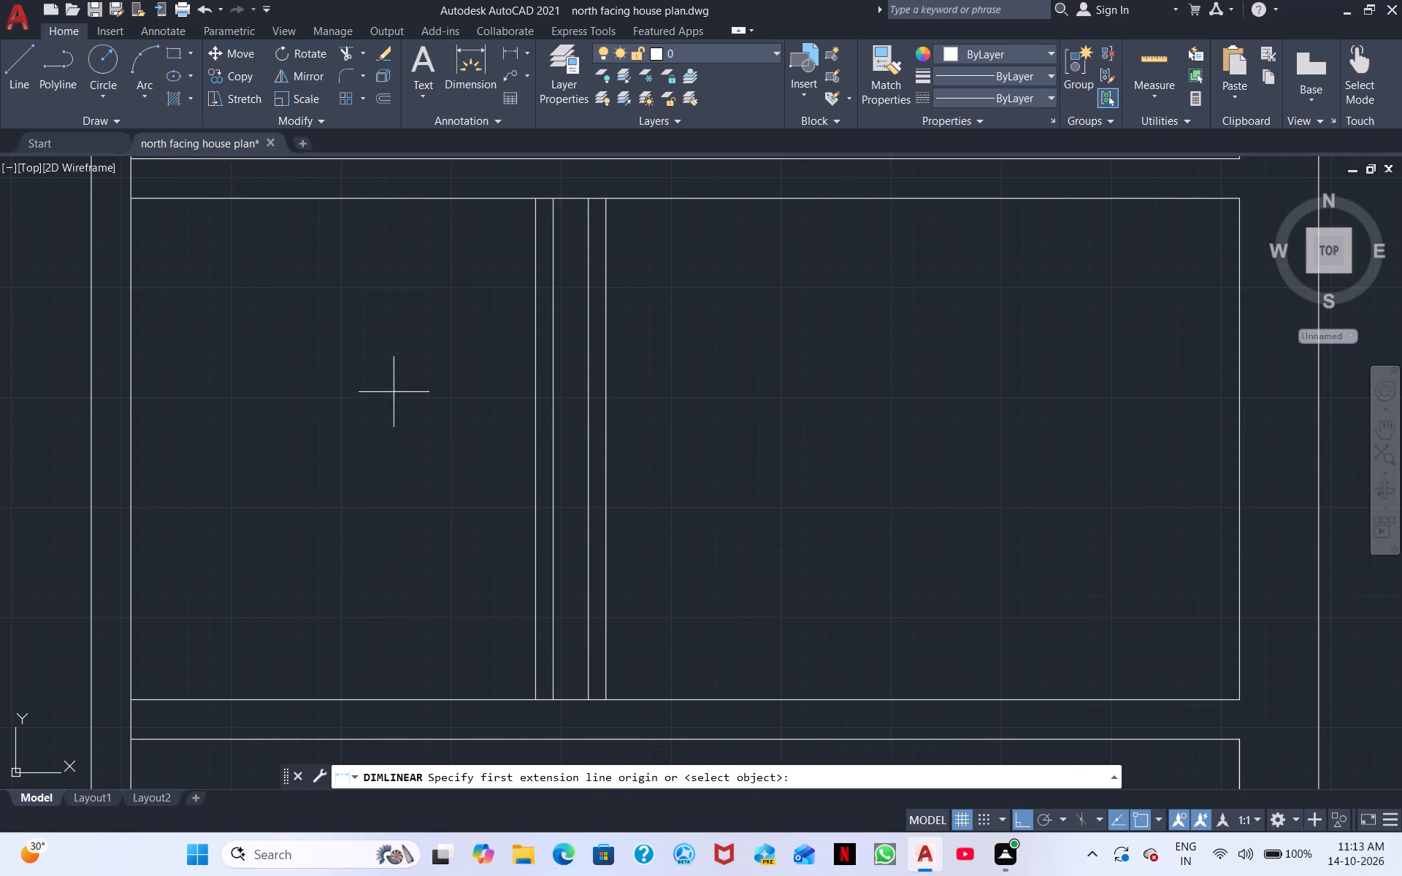
middle_drag(410, 409, 753, 318)
drag(474, 385, 500, 393)
click(877, 379)
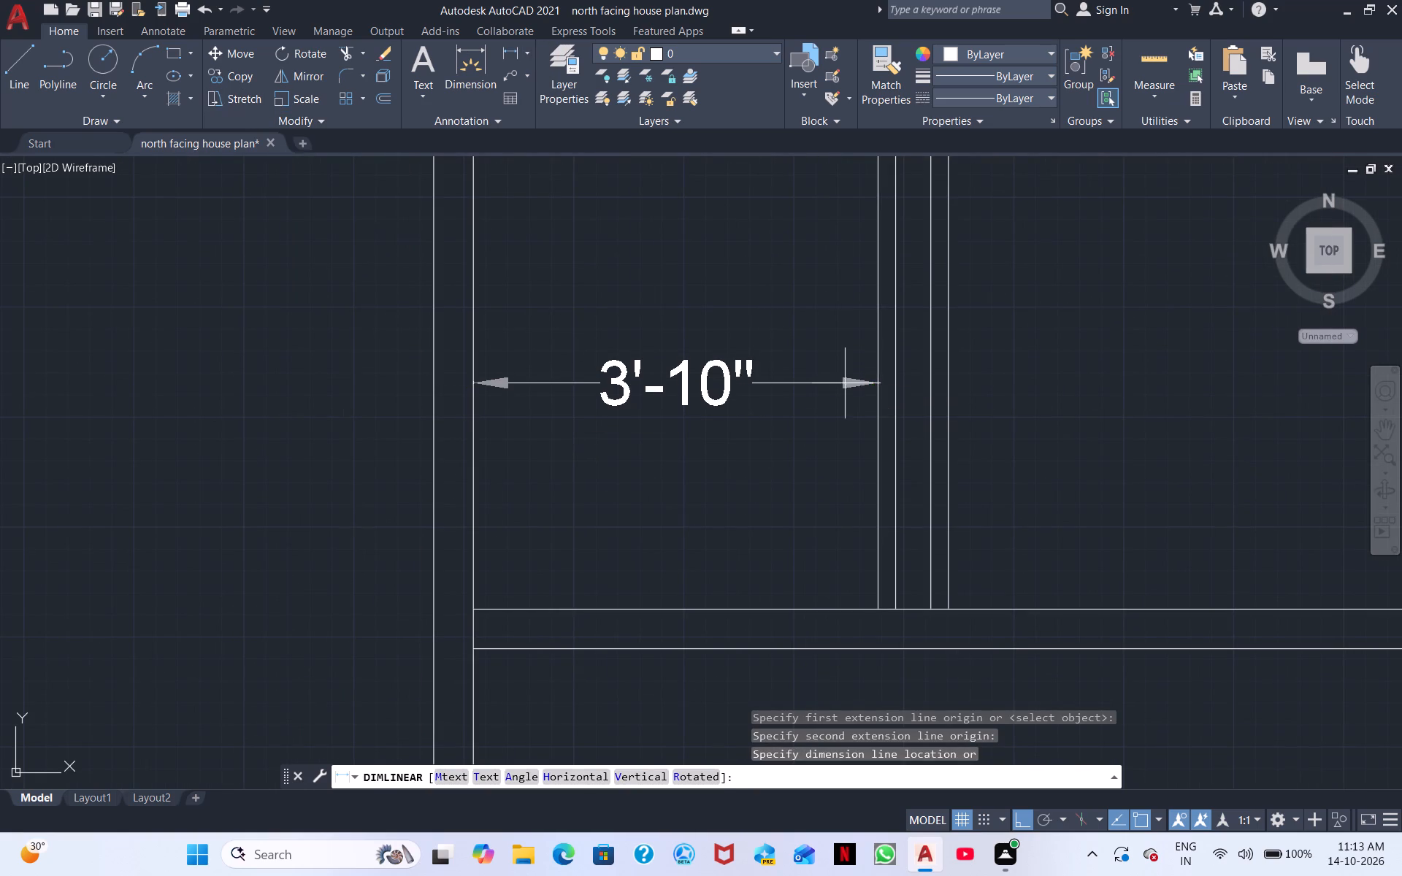
right_click(703, 394)
click(756, 423)
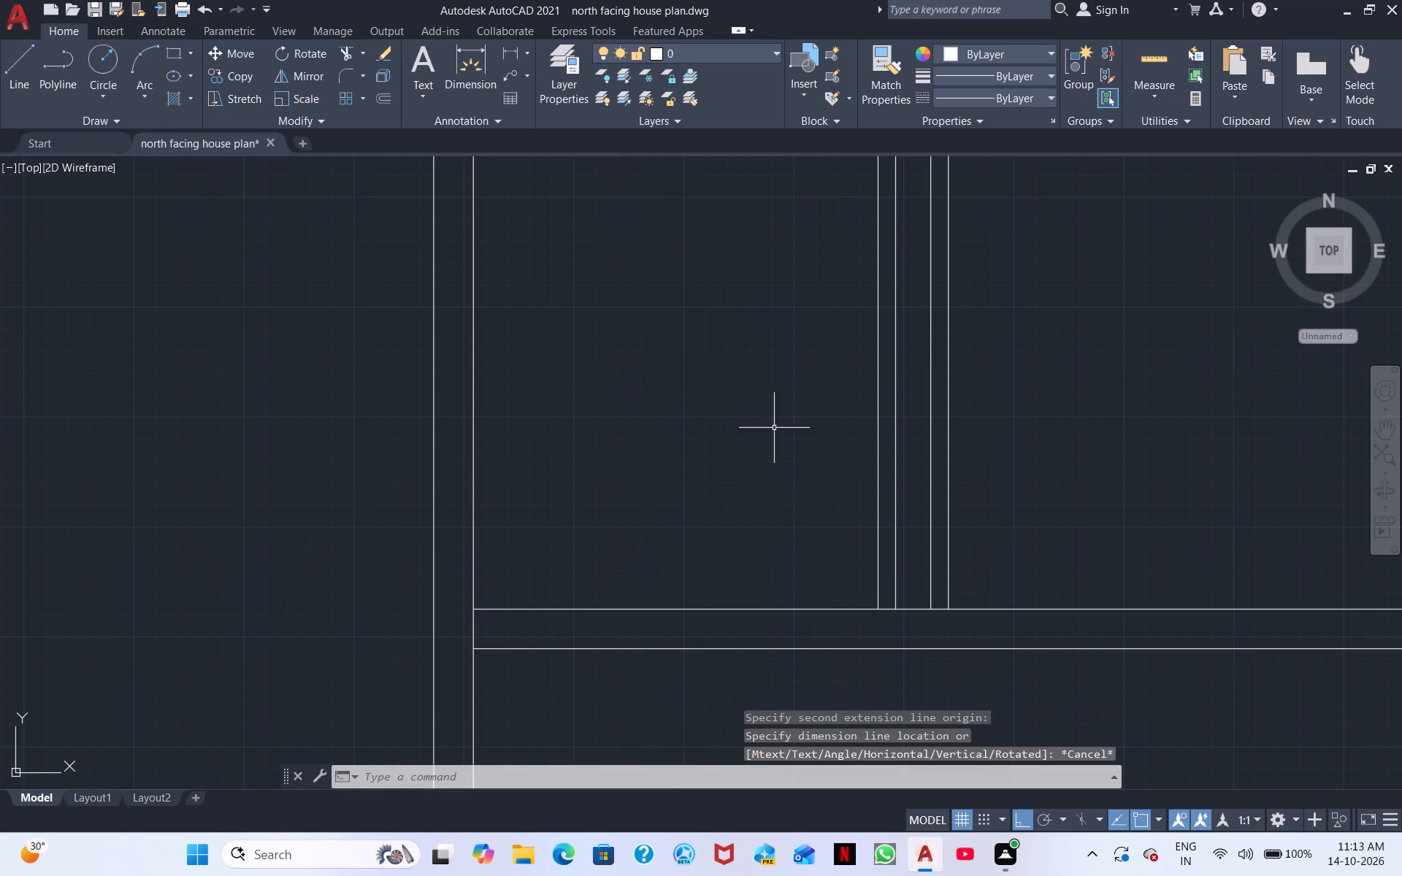
Erase the three westernmost partition lines in the middle room, leaving only the easternmost line.
click(939, 470)
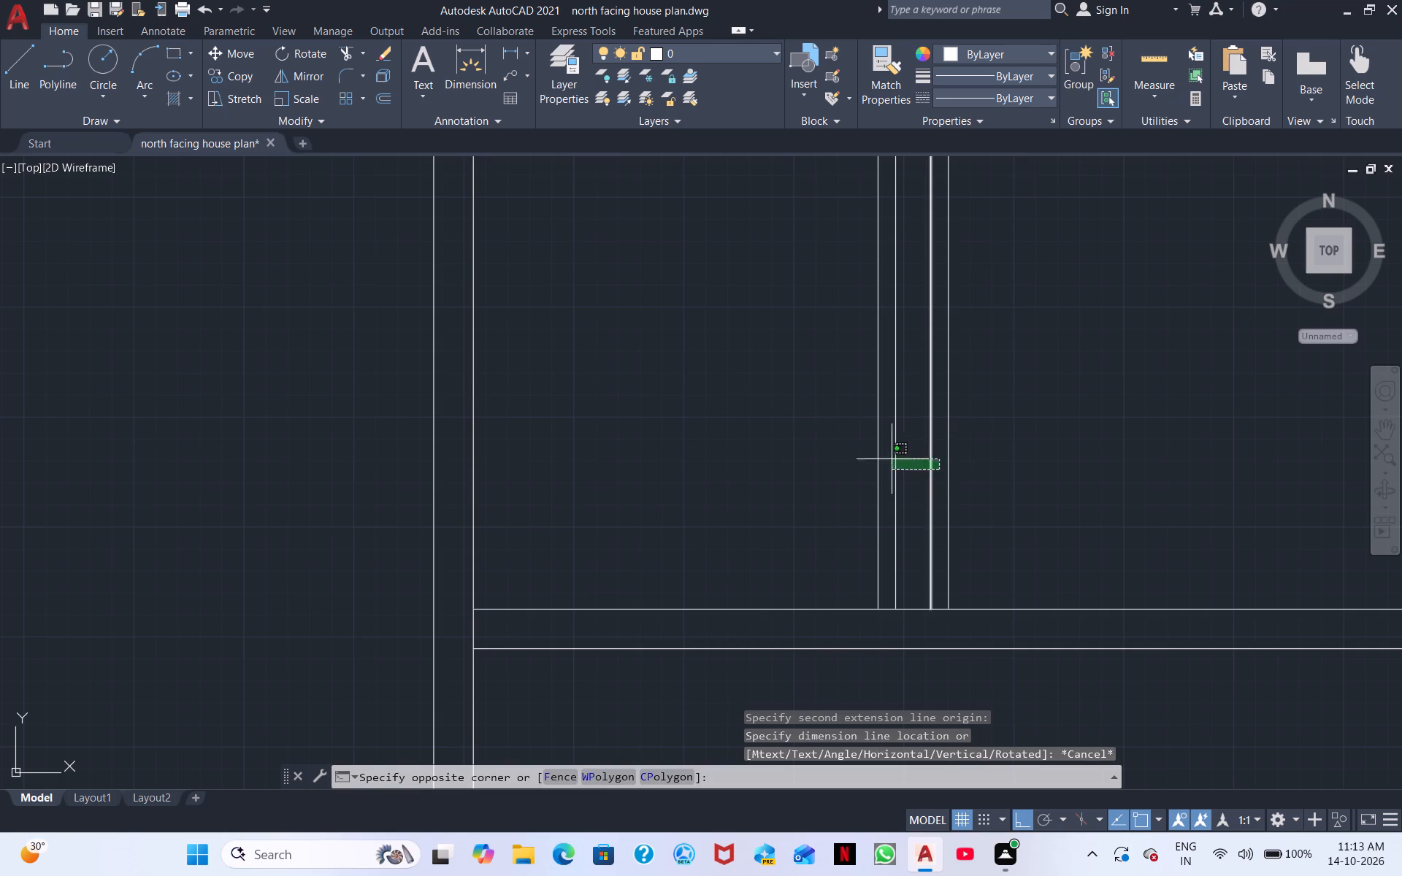
click(849, 453)
right_click(849, 453)
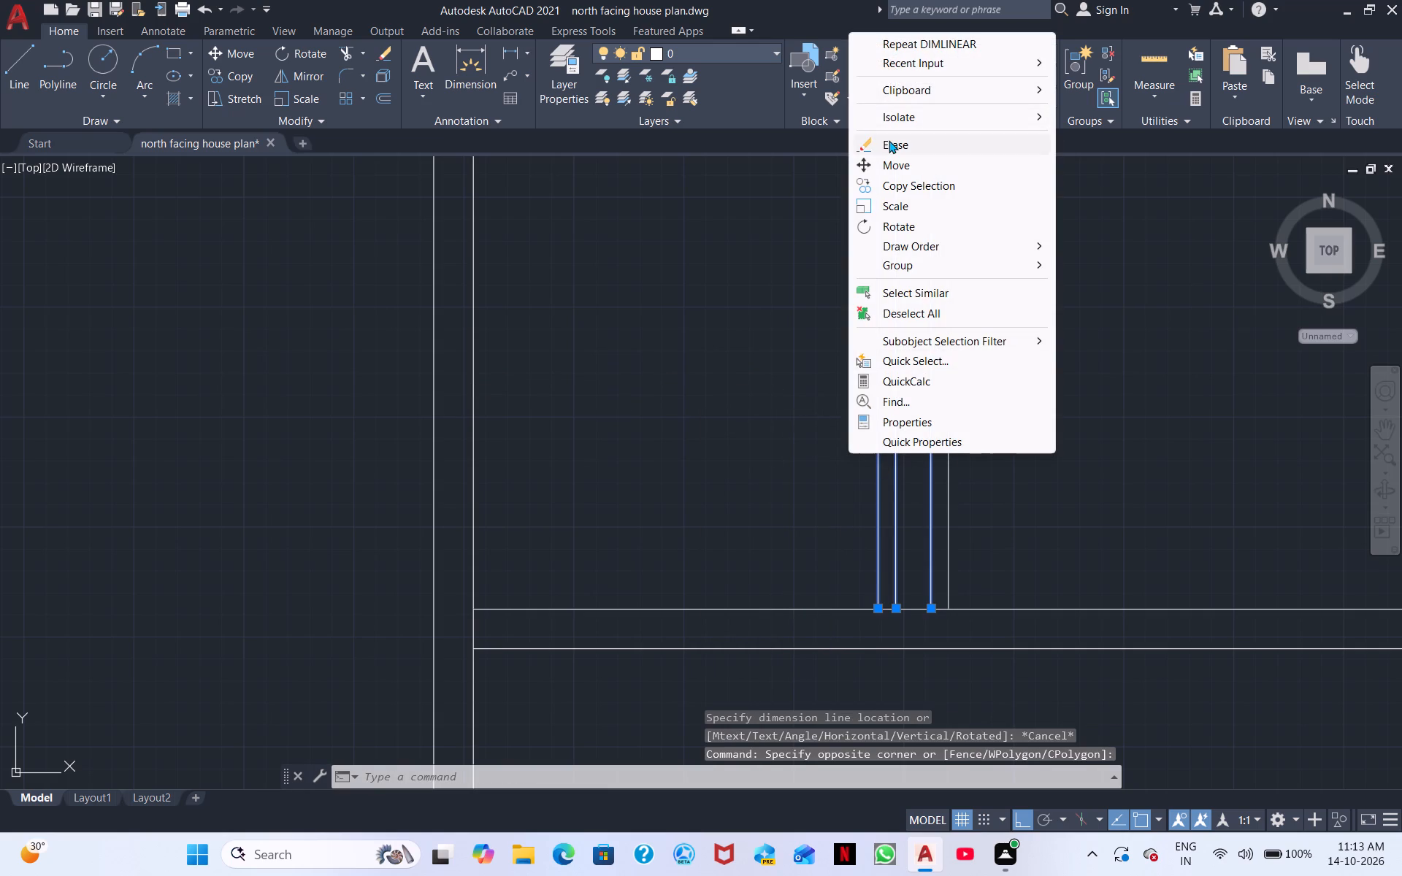
click(889, 140)
Offset the remaining partition line 4" to the west.
middle_drag(1014, 347, 943, 517)
text(o)
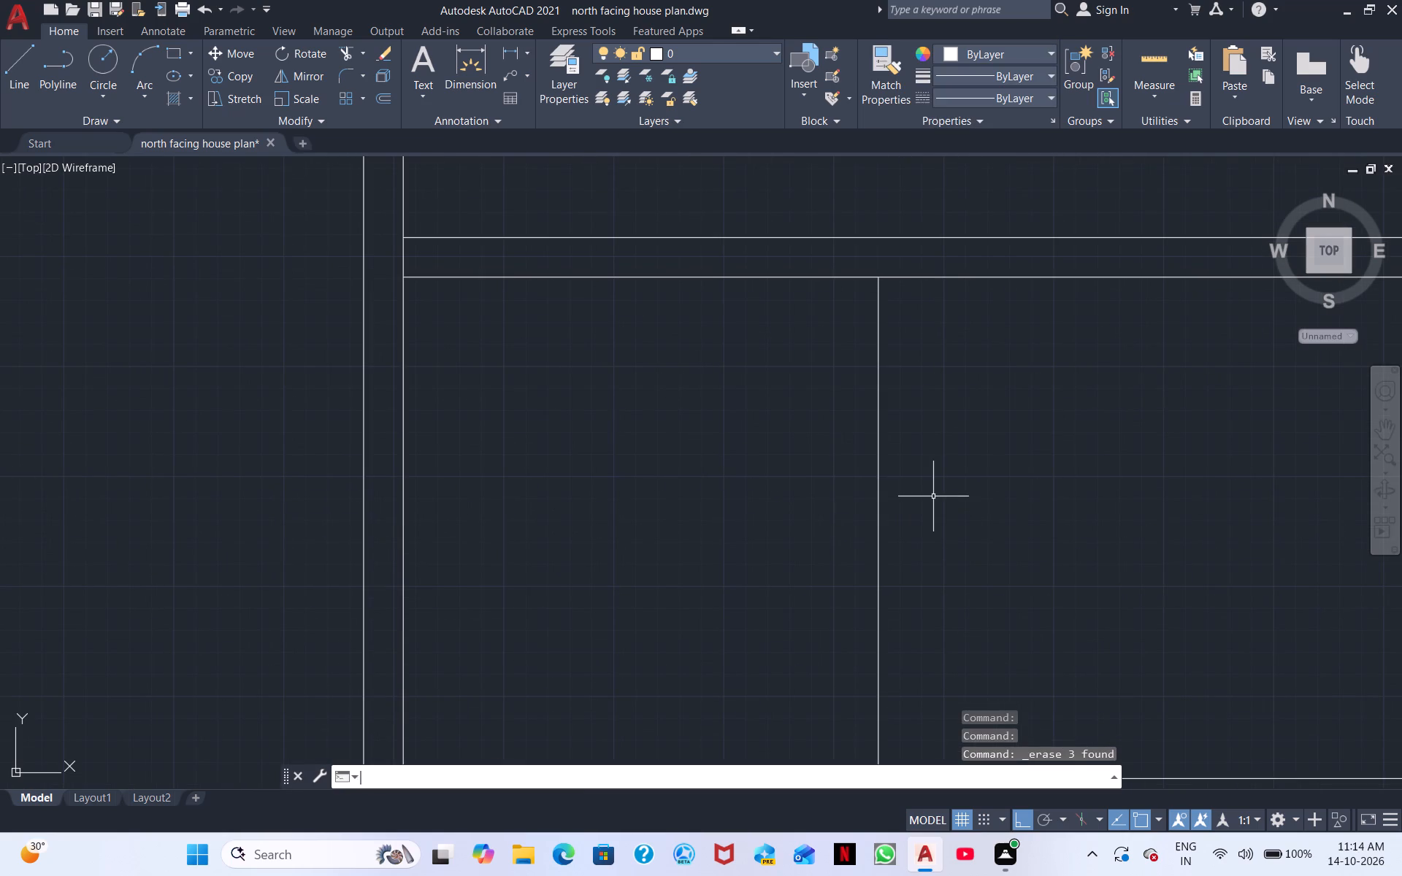
key(space)
text(4.5)
key(BackSpace)
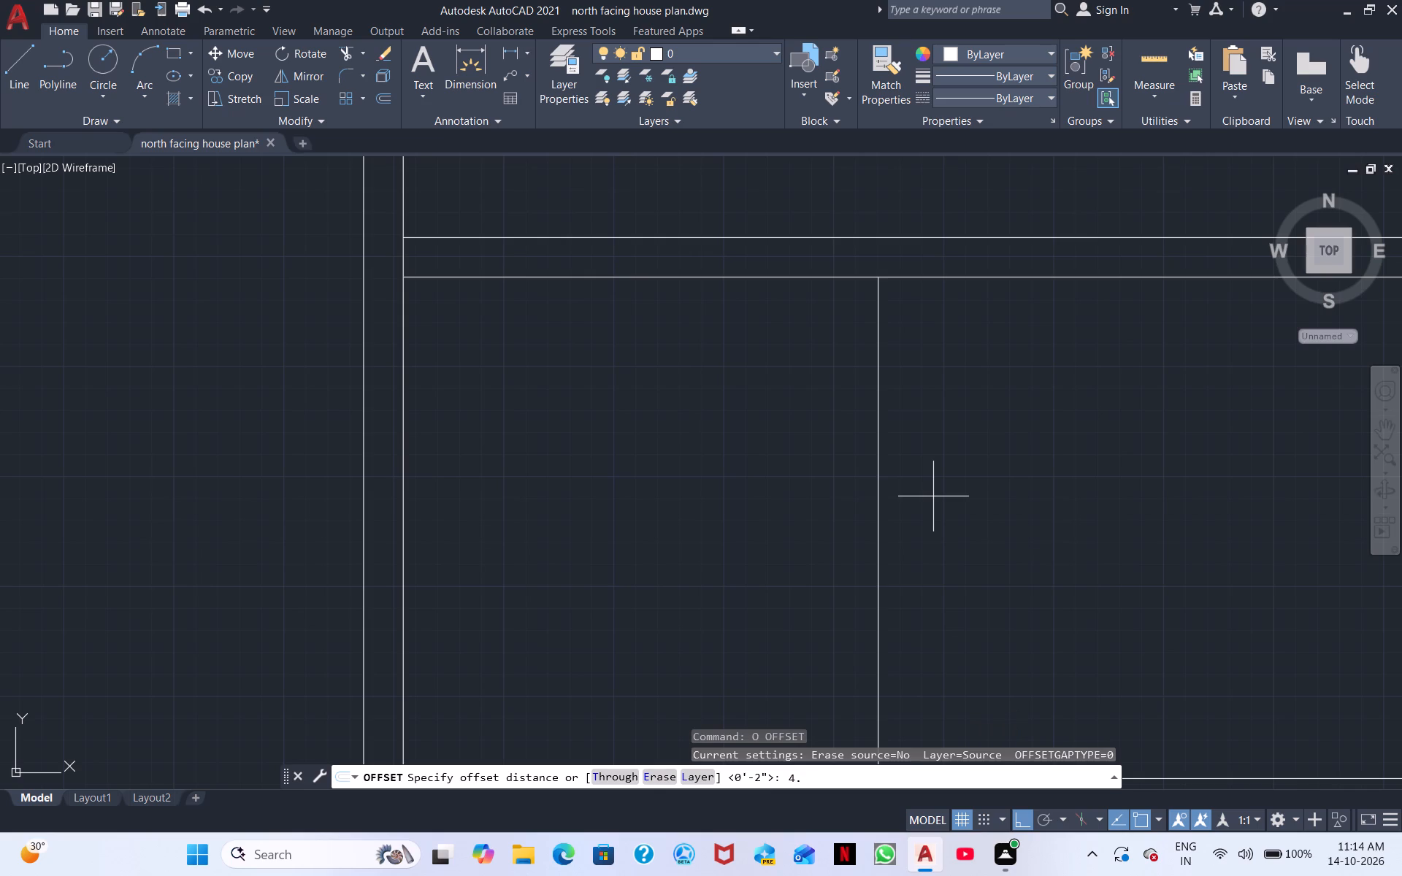
key(BackSpace)
key(shift+quotedbl)
key(Return)
click(878, 416)
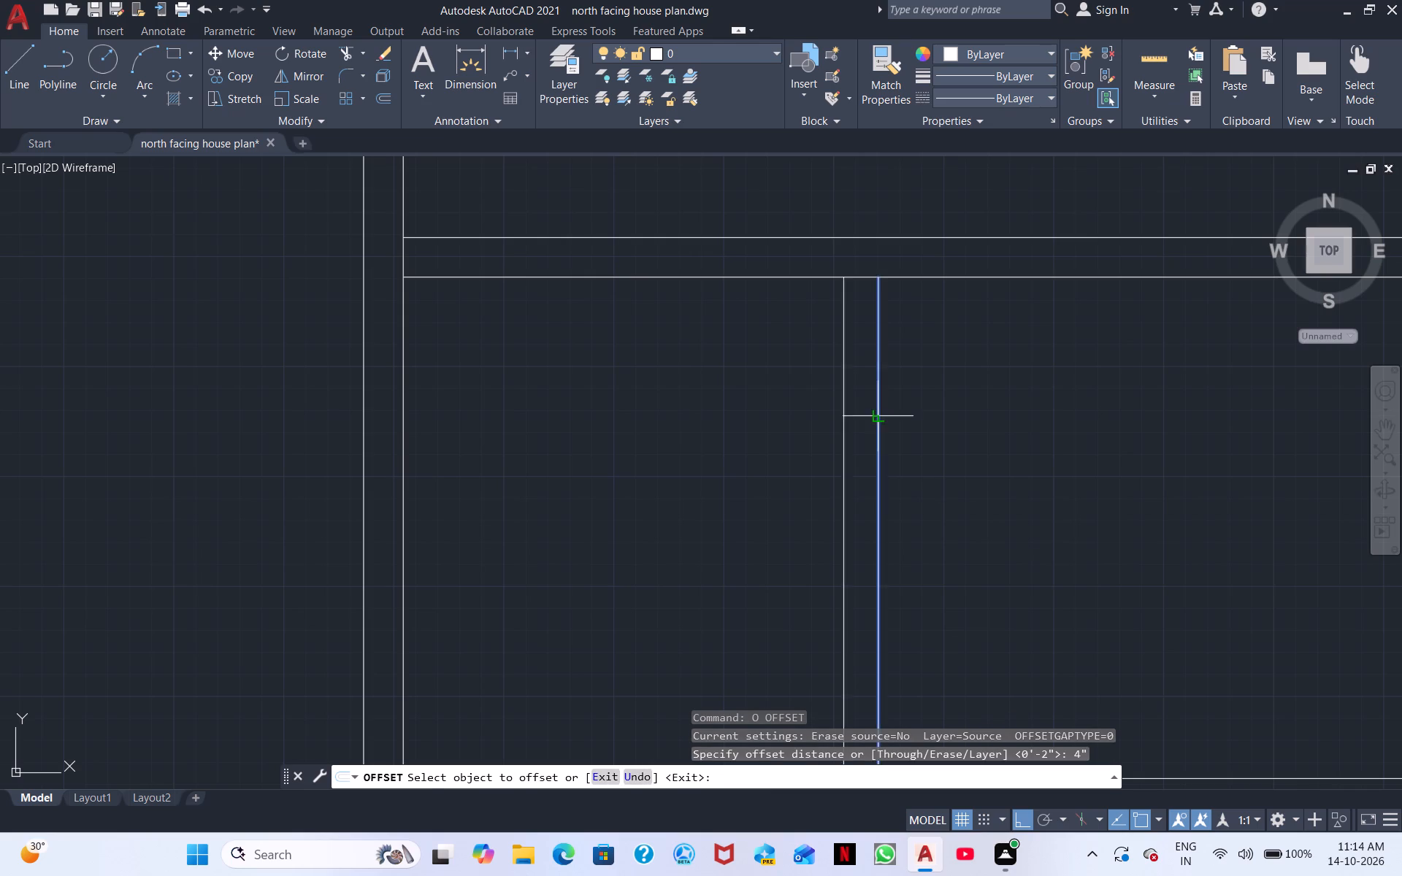
click(850, 423)
scroll(885, 410, down, 2)
scroll(938, 430, up, 1)
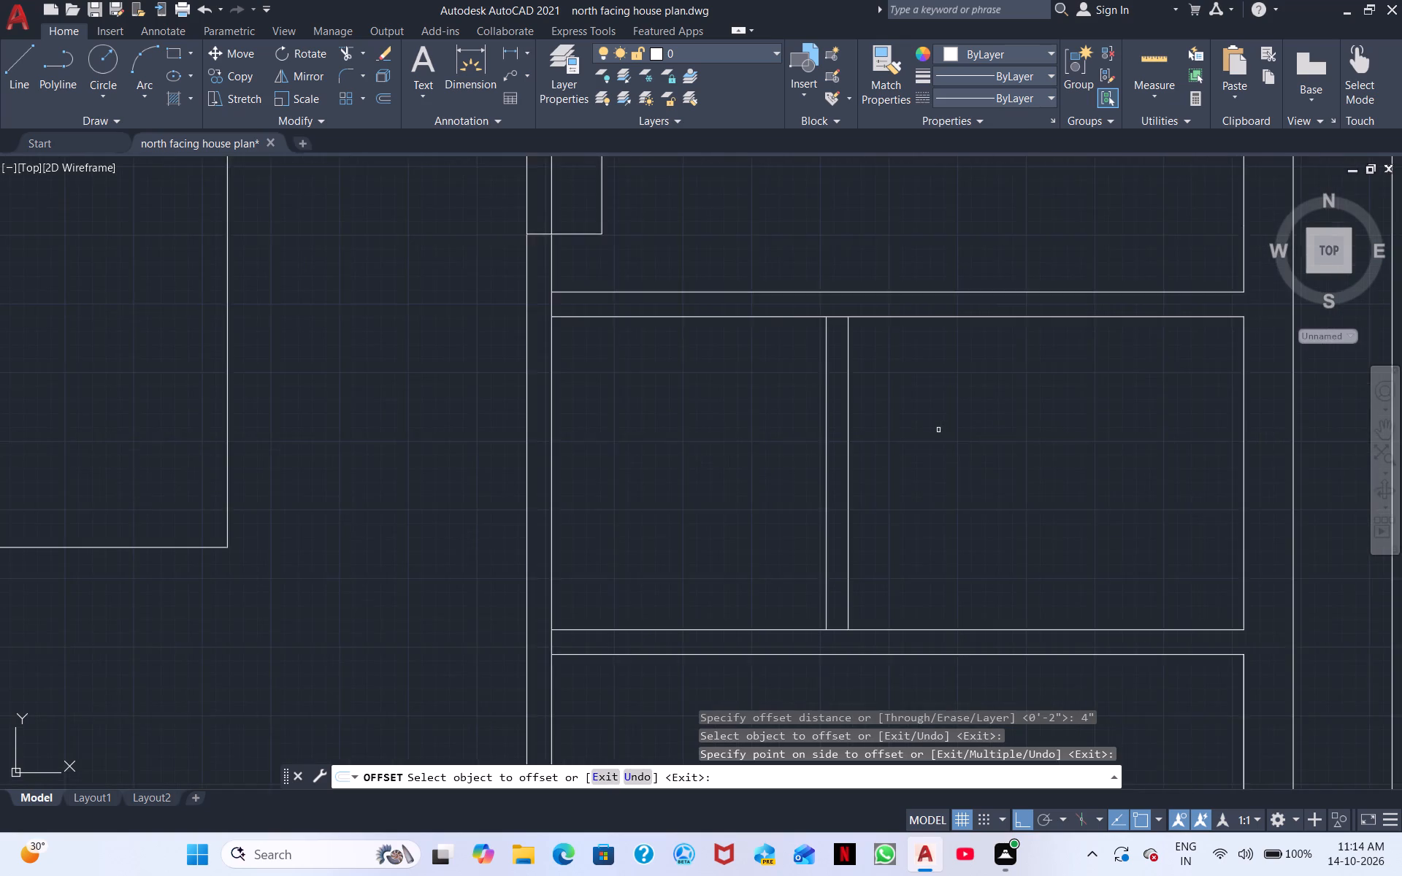
scroll(938, 430, up, 1)
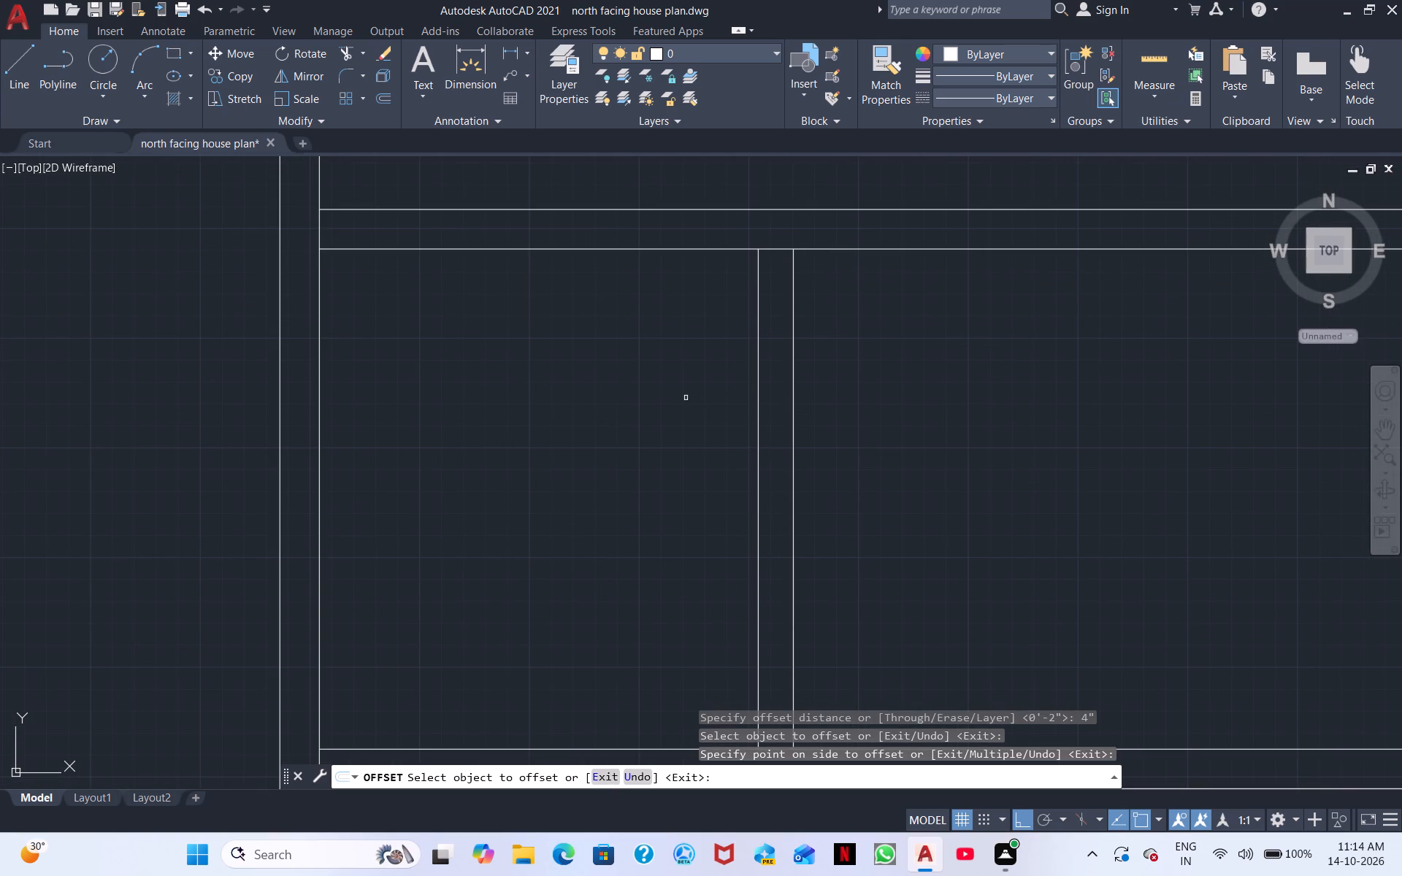
key(space)
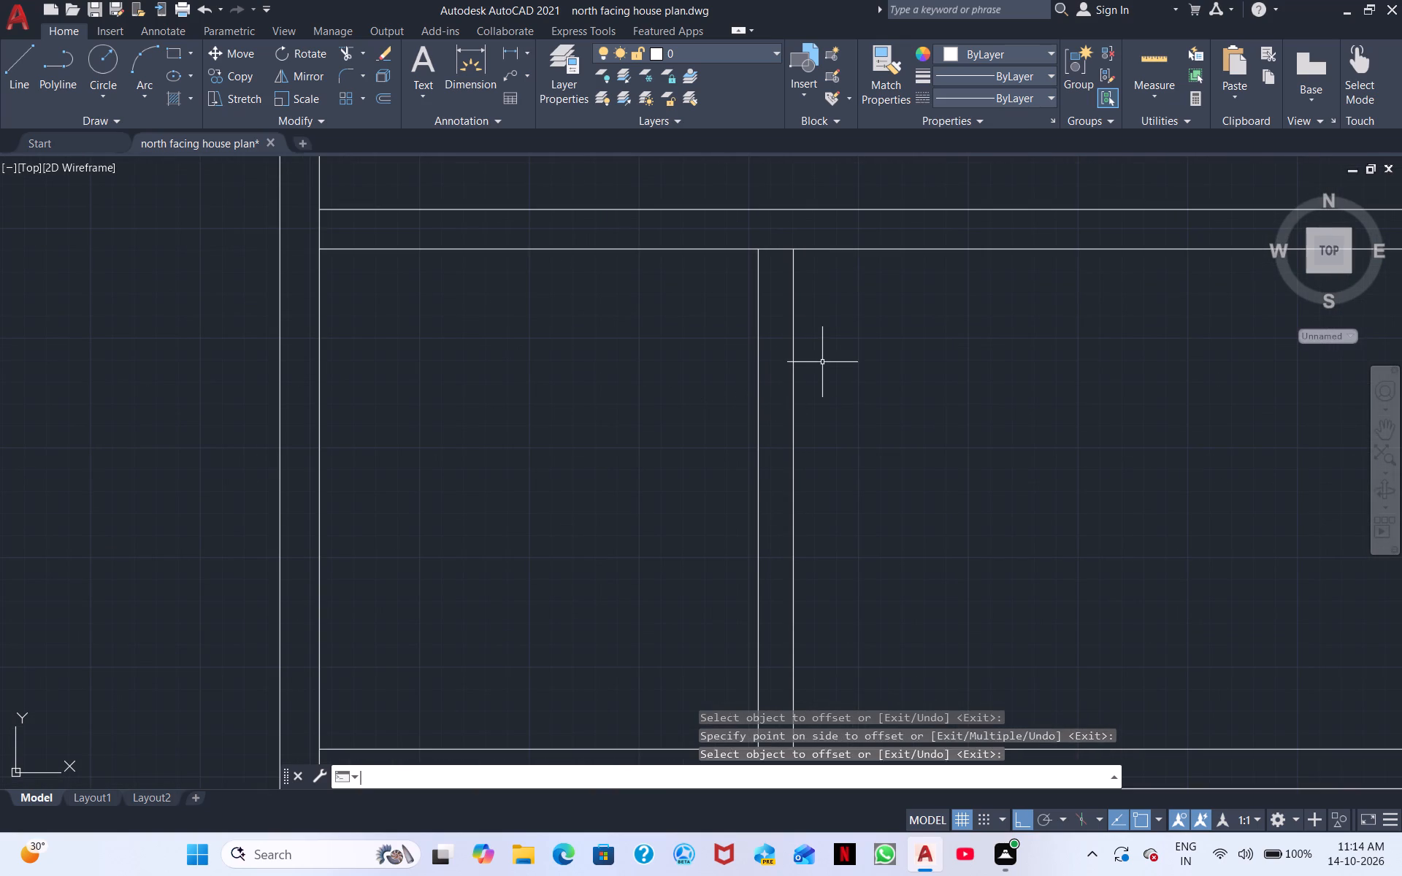
Offset the western line of the 4" pair 2" to the west.
key(space)
text(2")
key(Return)
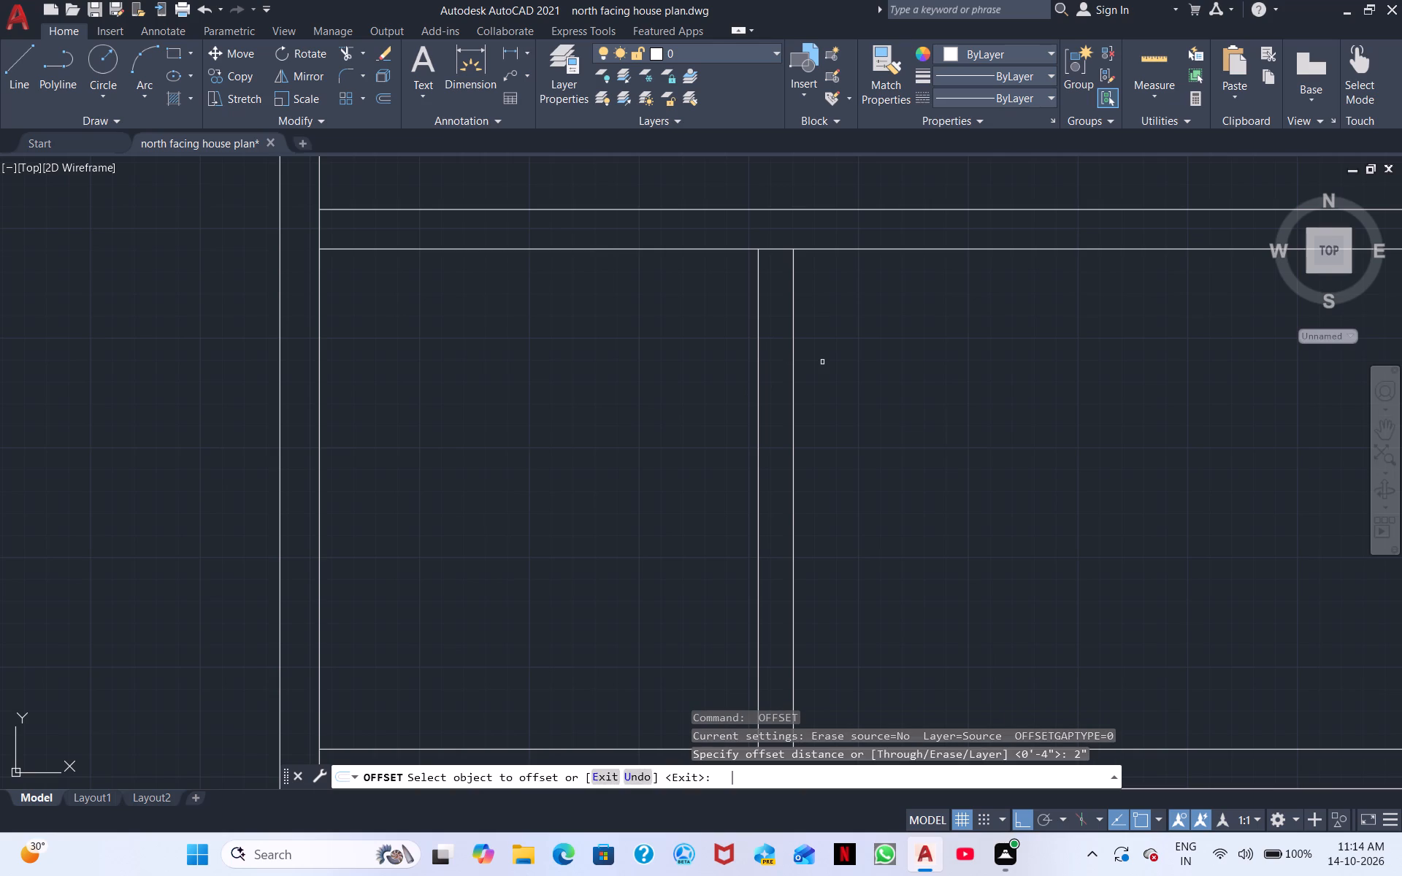
click(757, 402)
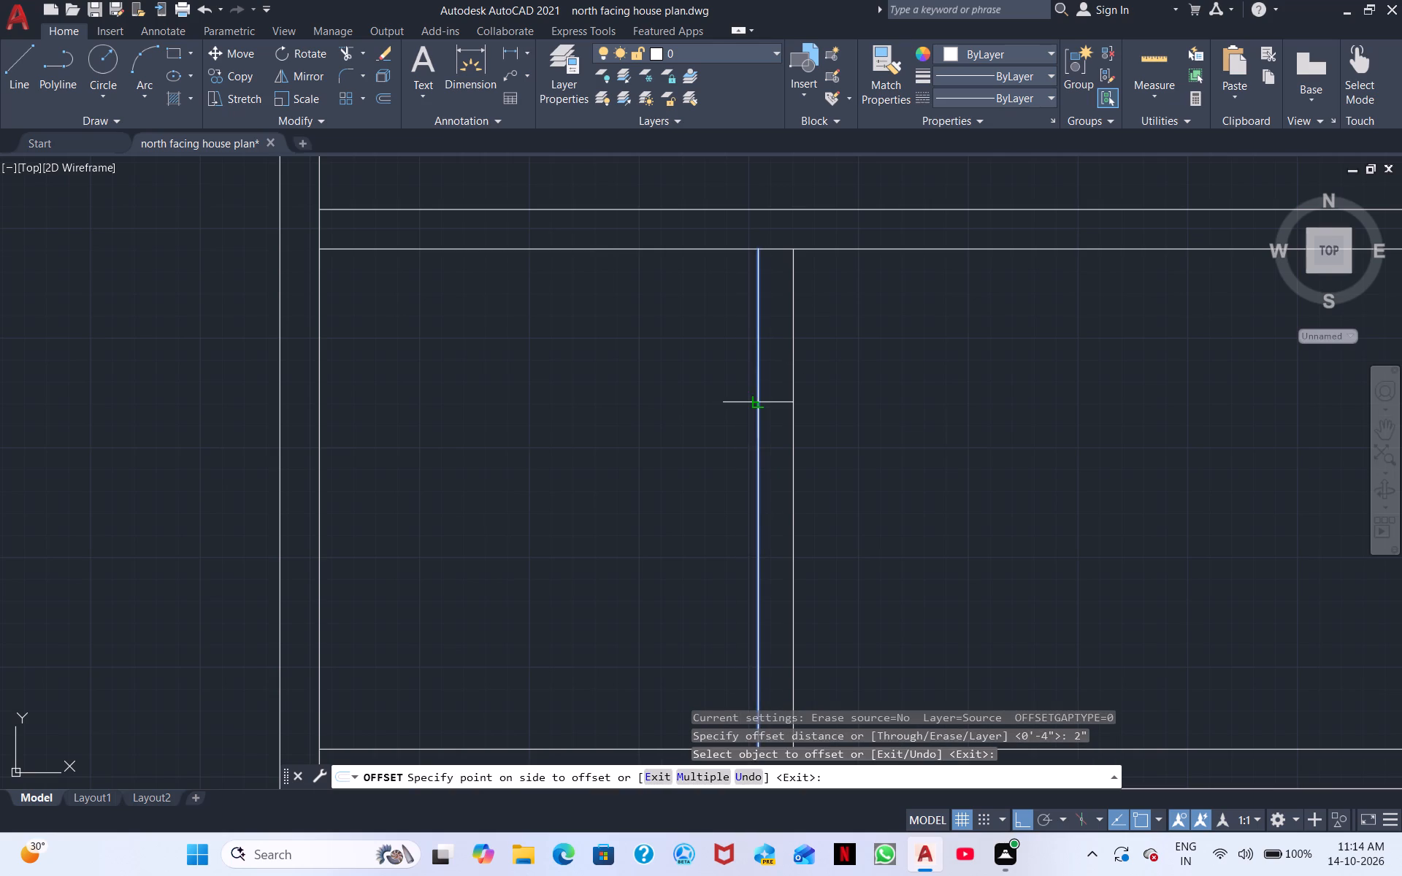
click(727, 404)
key(space)
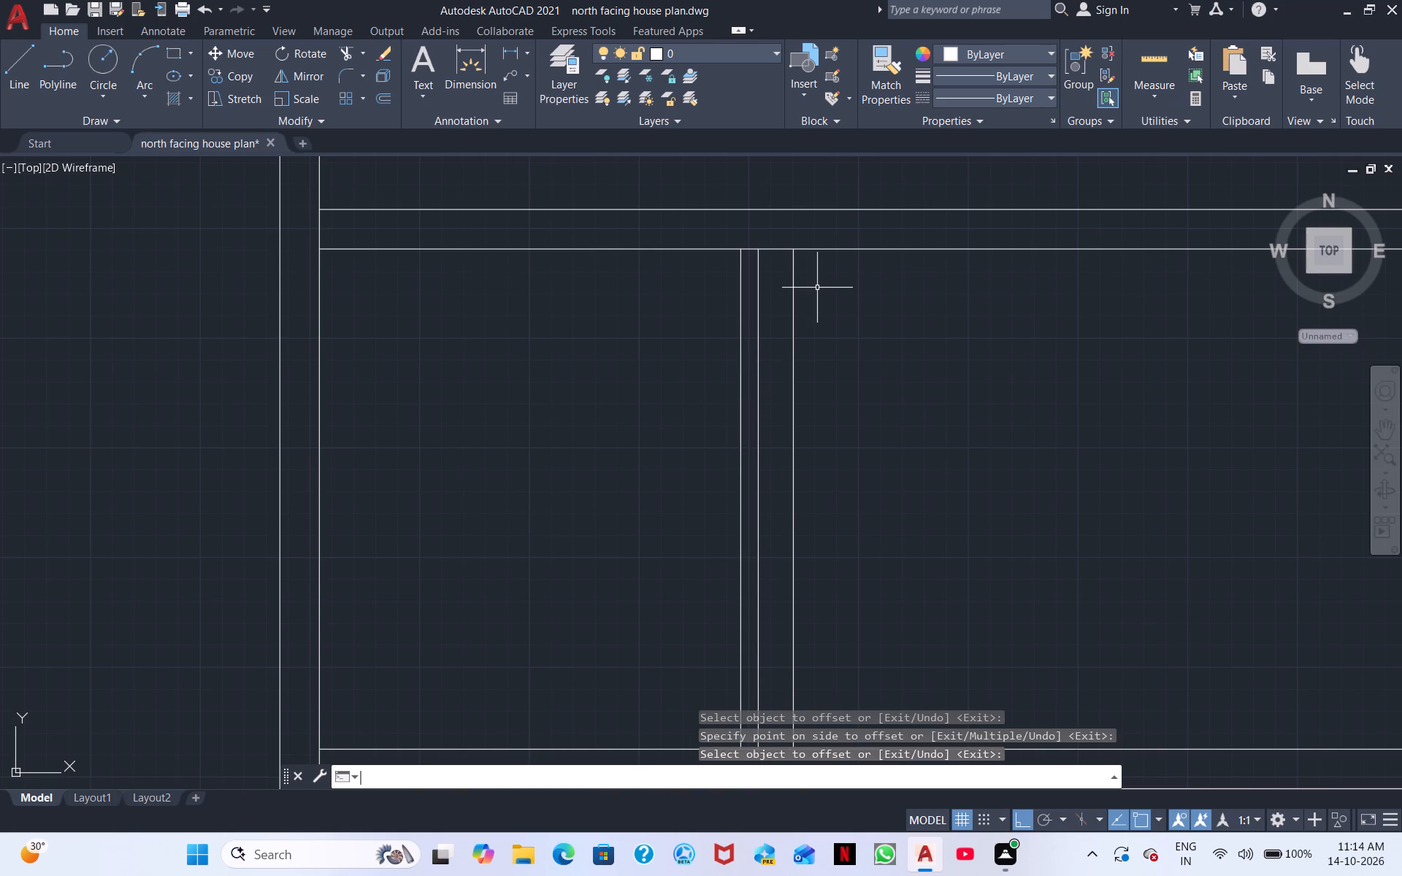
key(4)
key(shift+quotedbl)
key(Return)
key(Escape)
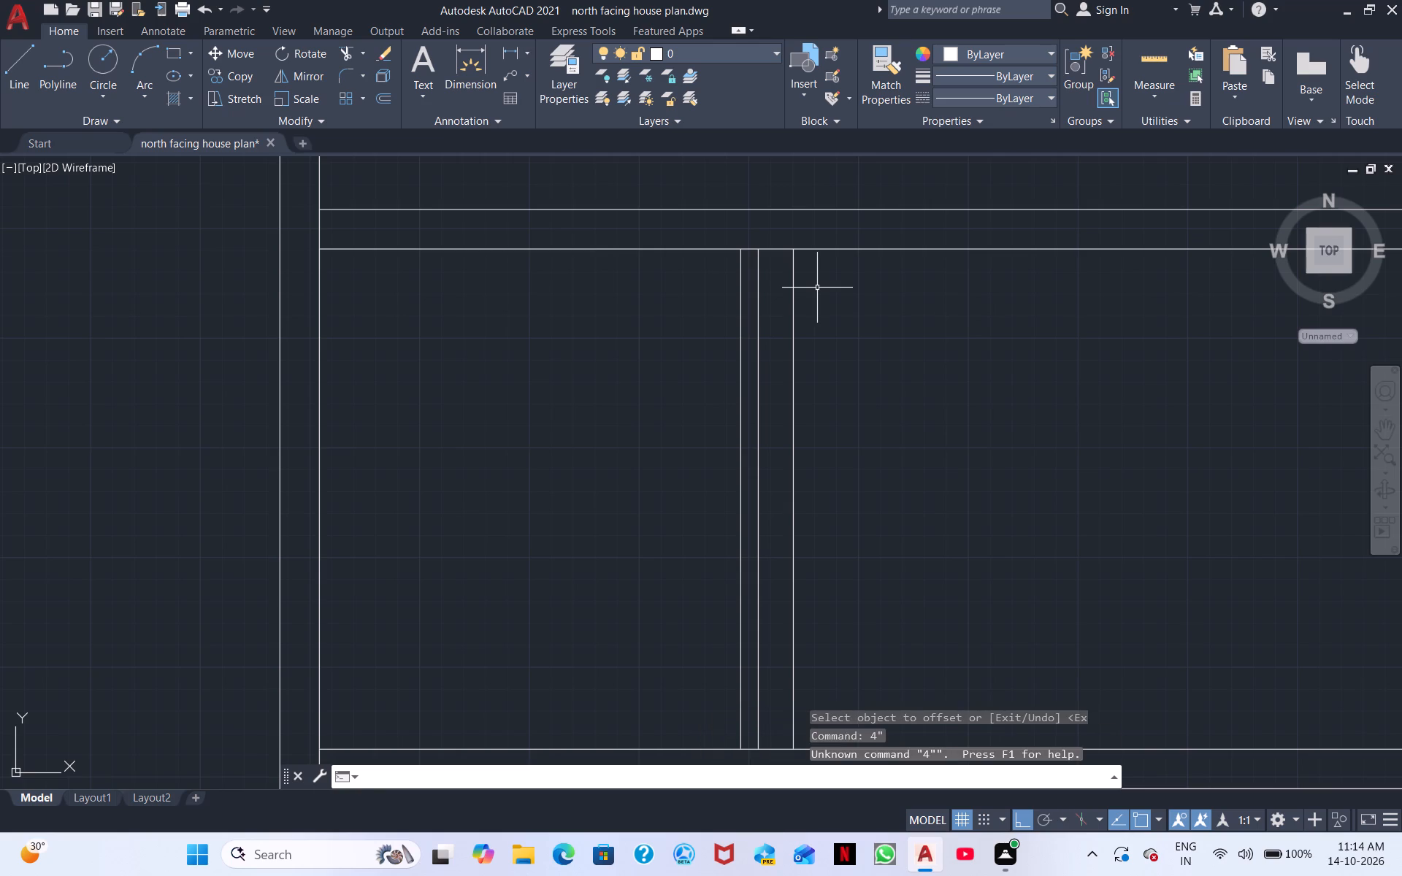
Offset the westernmost of the three partition lines 4" to the west, forming a second 4" pair.
text(o)
key(space)
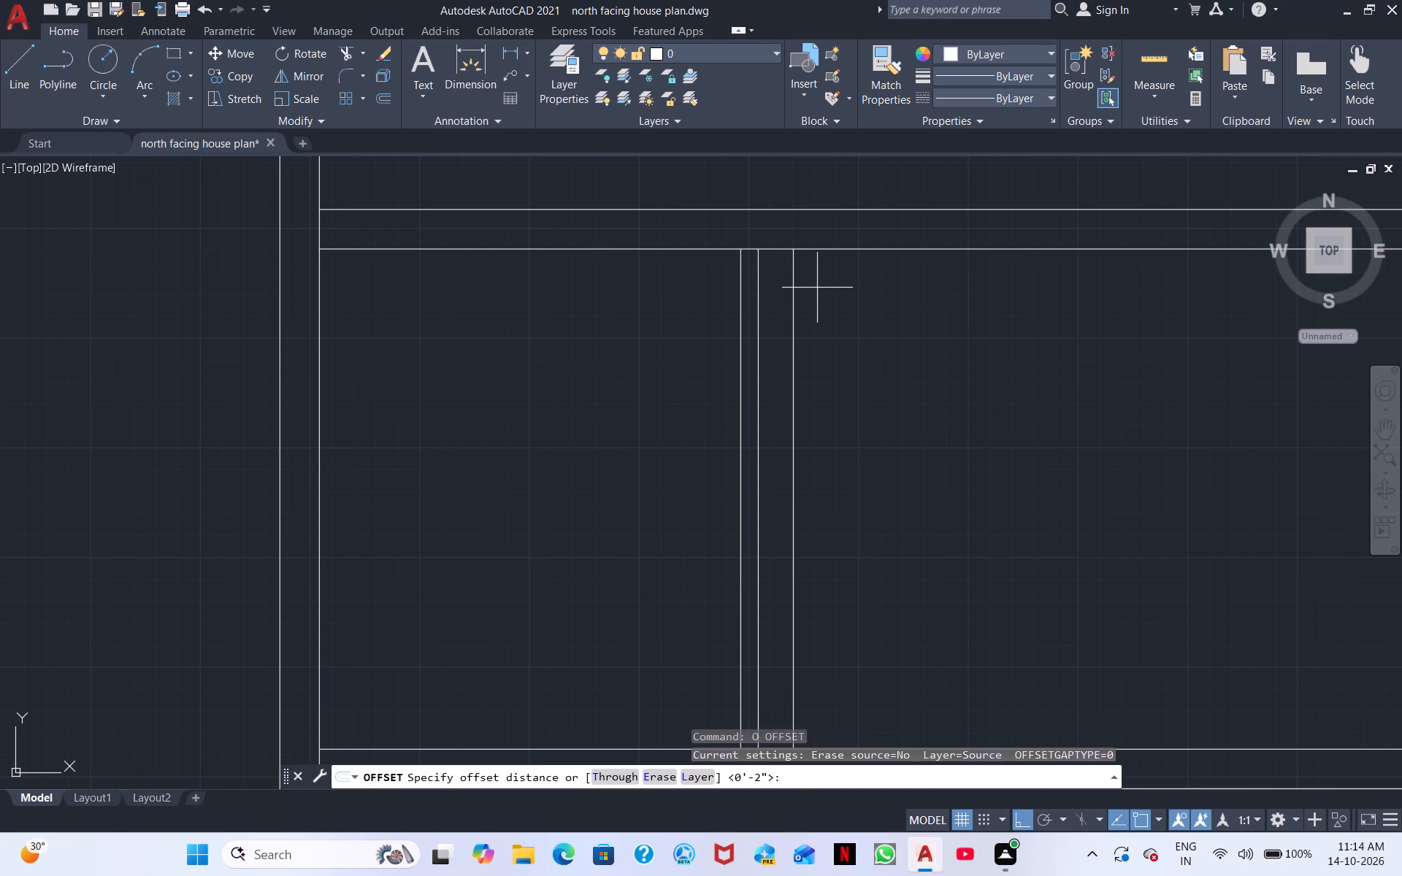
text(4")
key(Return)
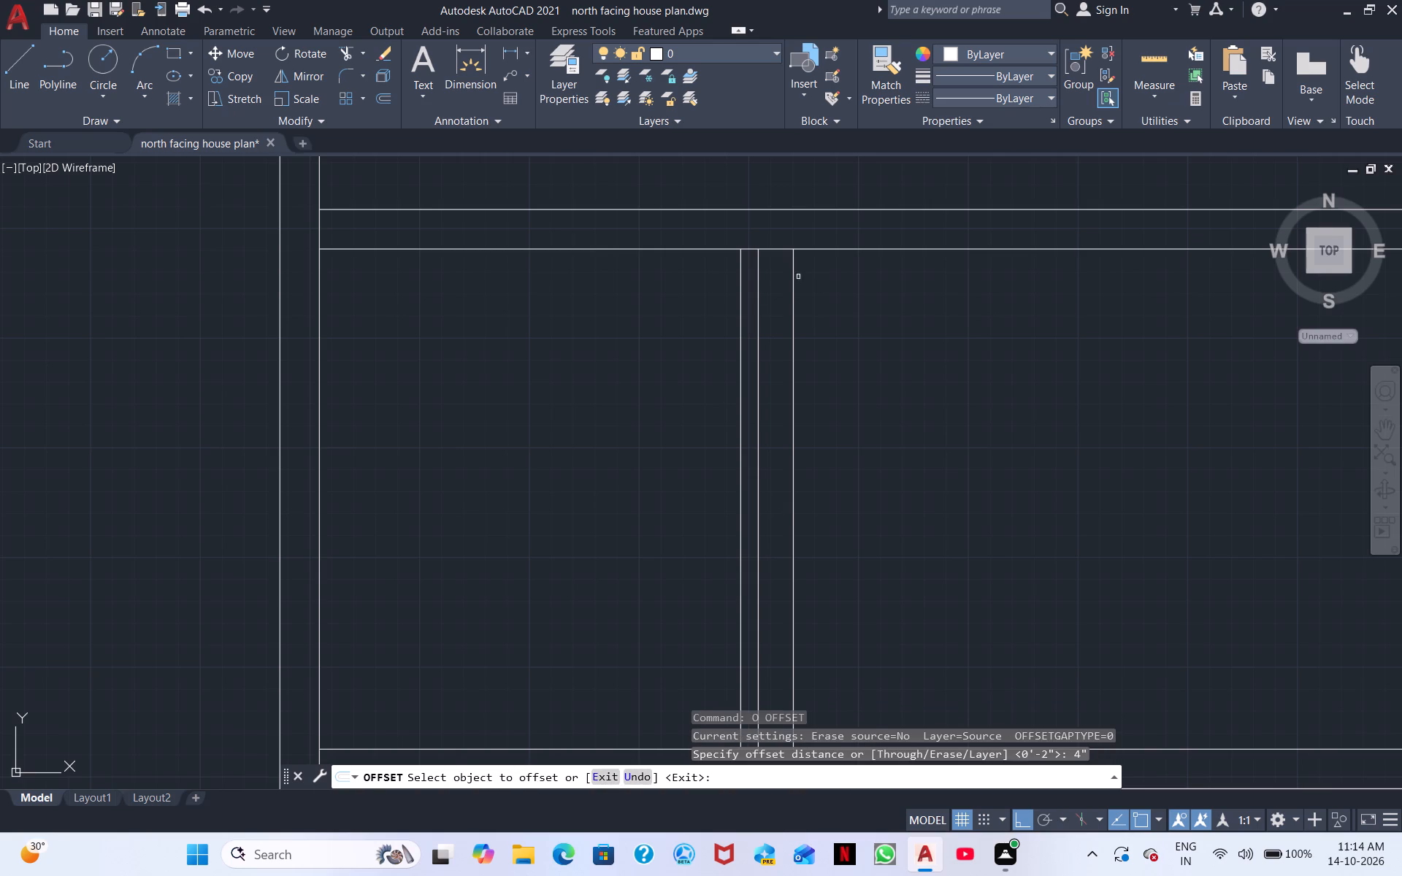
click(738, 346)
drag(742, 345, 735, 349)
click(716, 354)
Measure the clear width between the middle room's west wall and the westernmost partition line with a temporary linear dimension.
scroll(714, 356, down, 1)
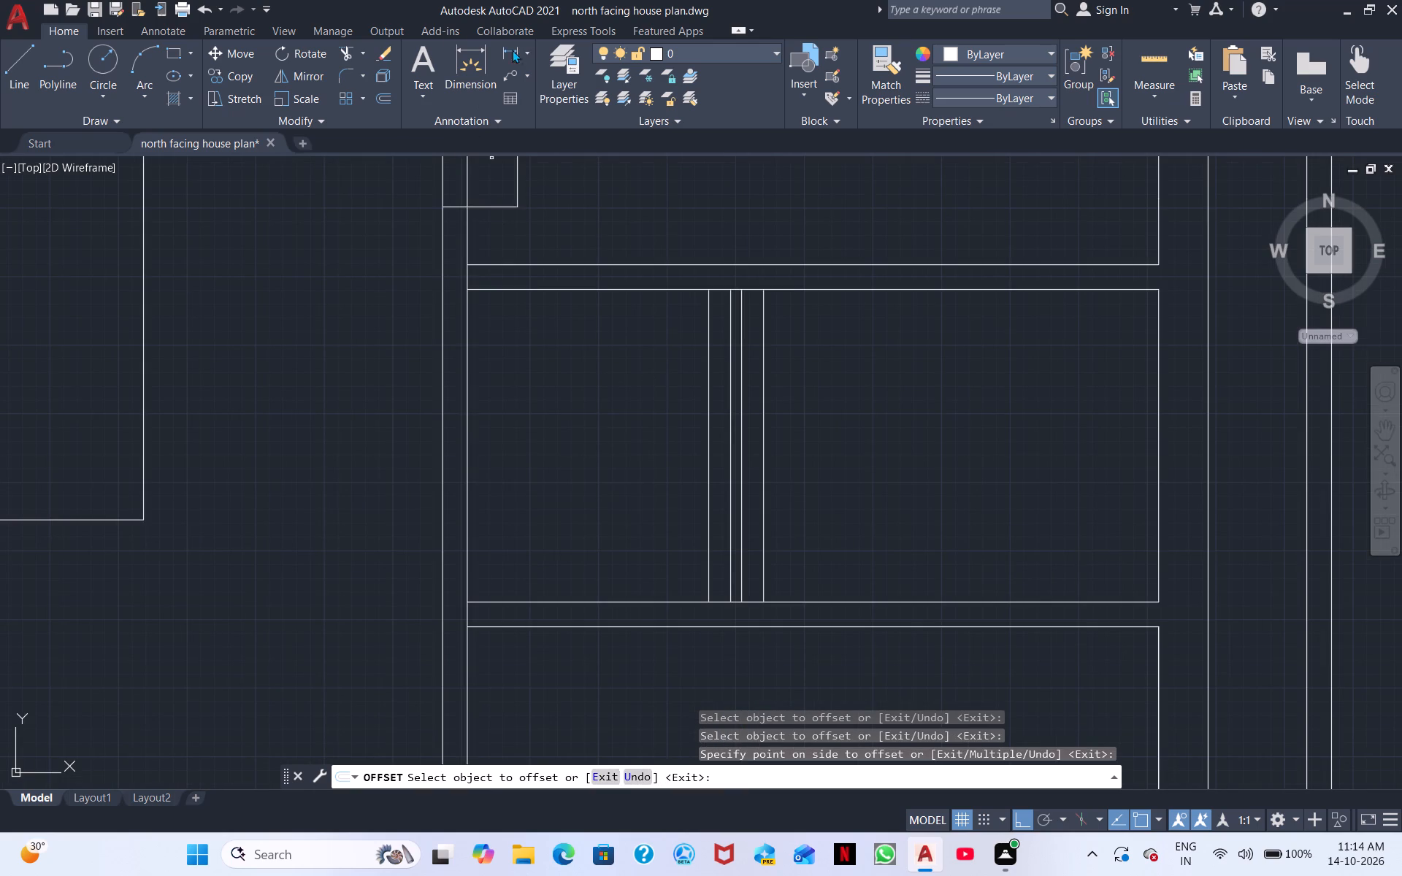
click(497, 37)
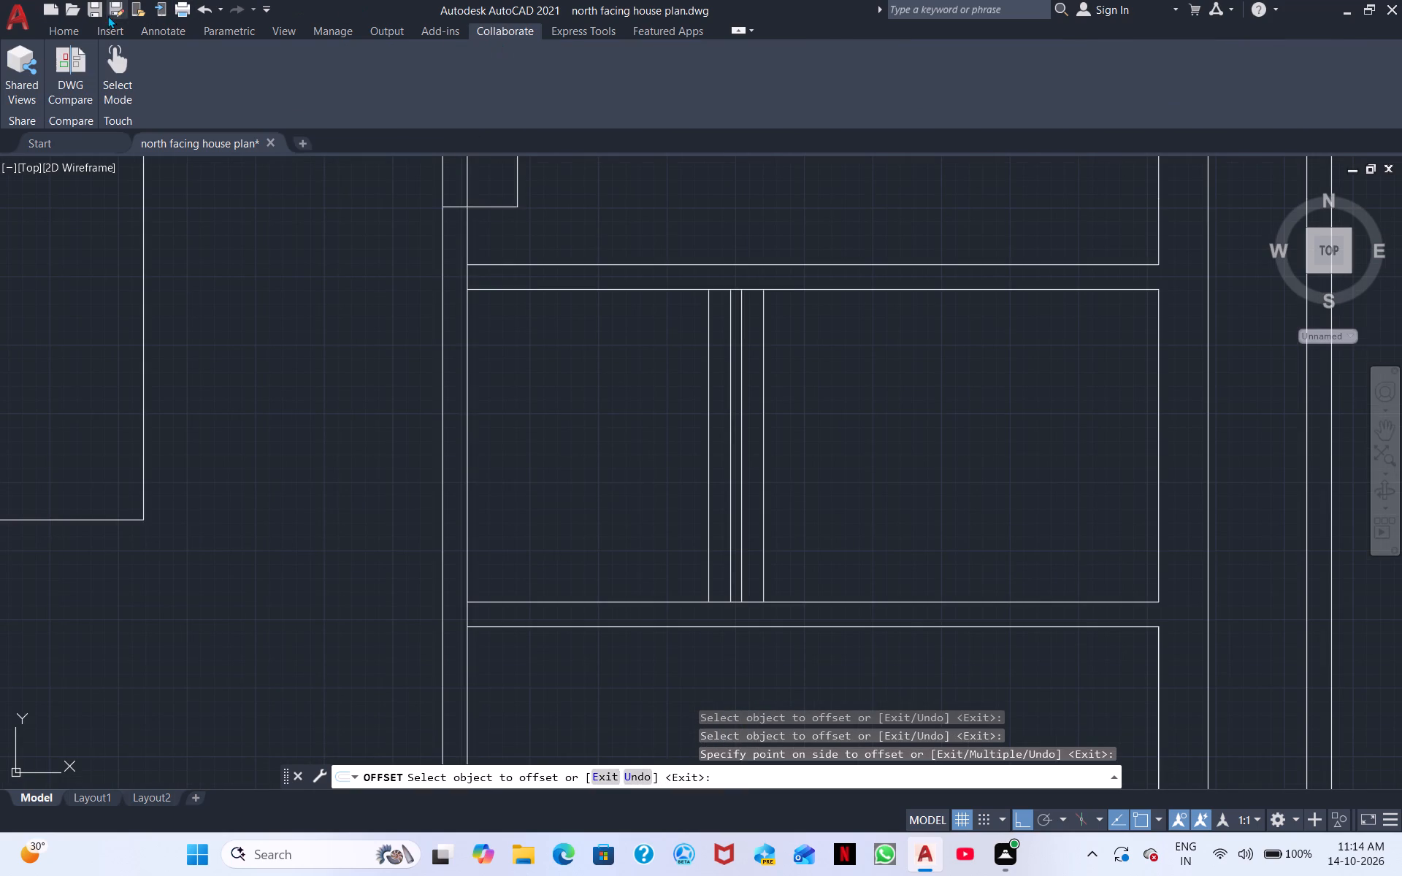
drag(70, 27, 66, 34)
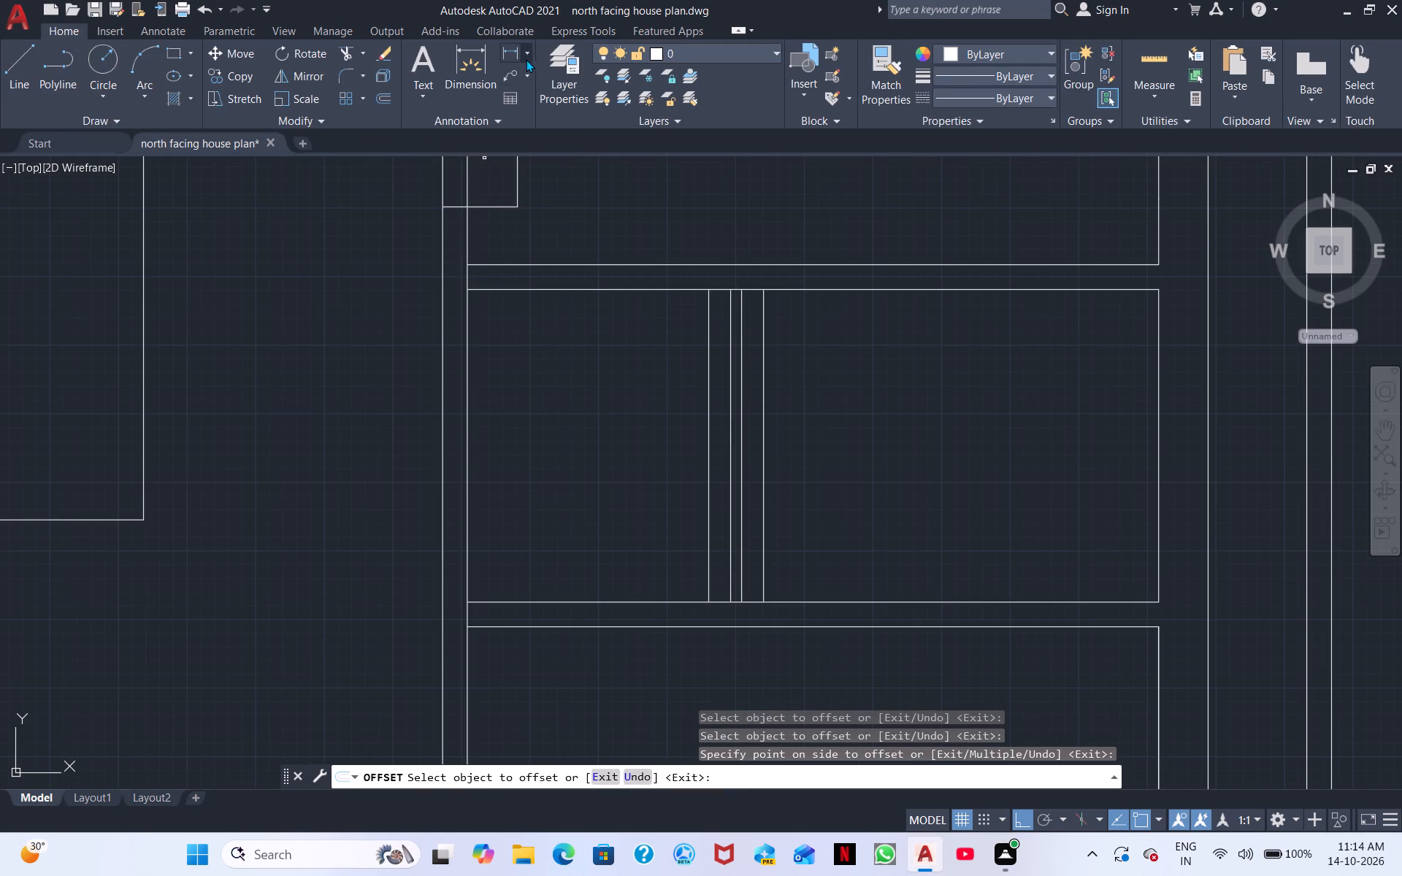
click(507, 50)
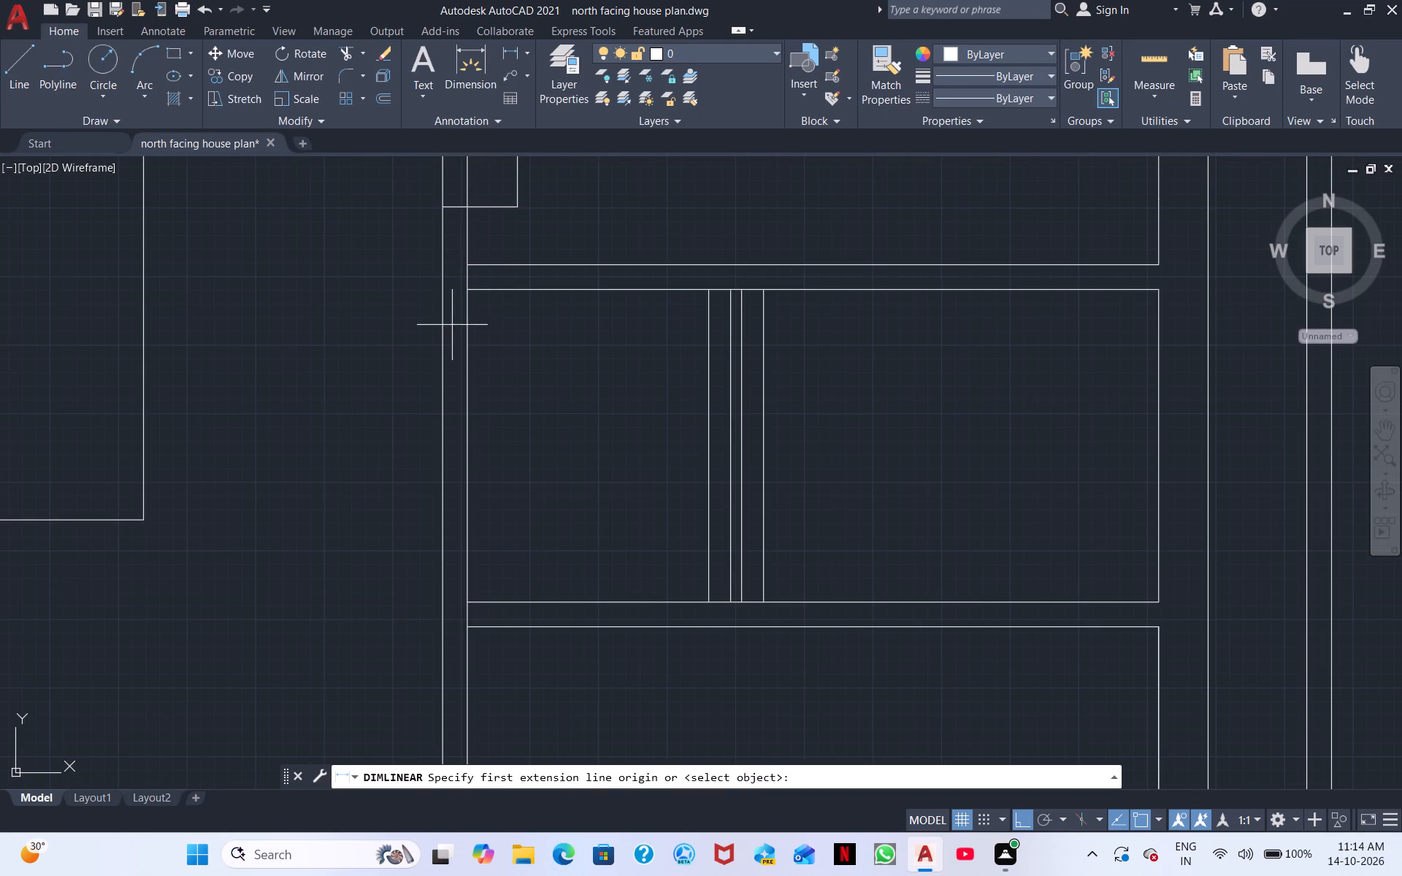
click(467, 380)
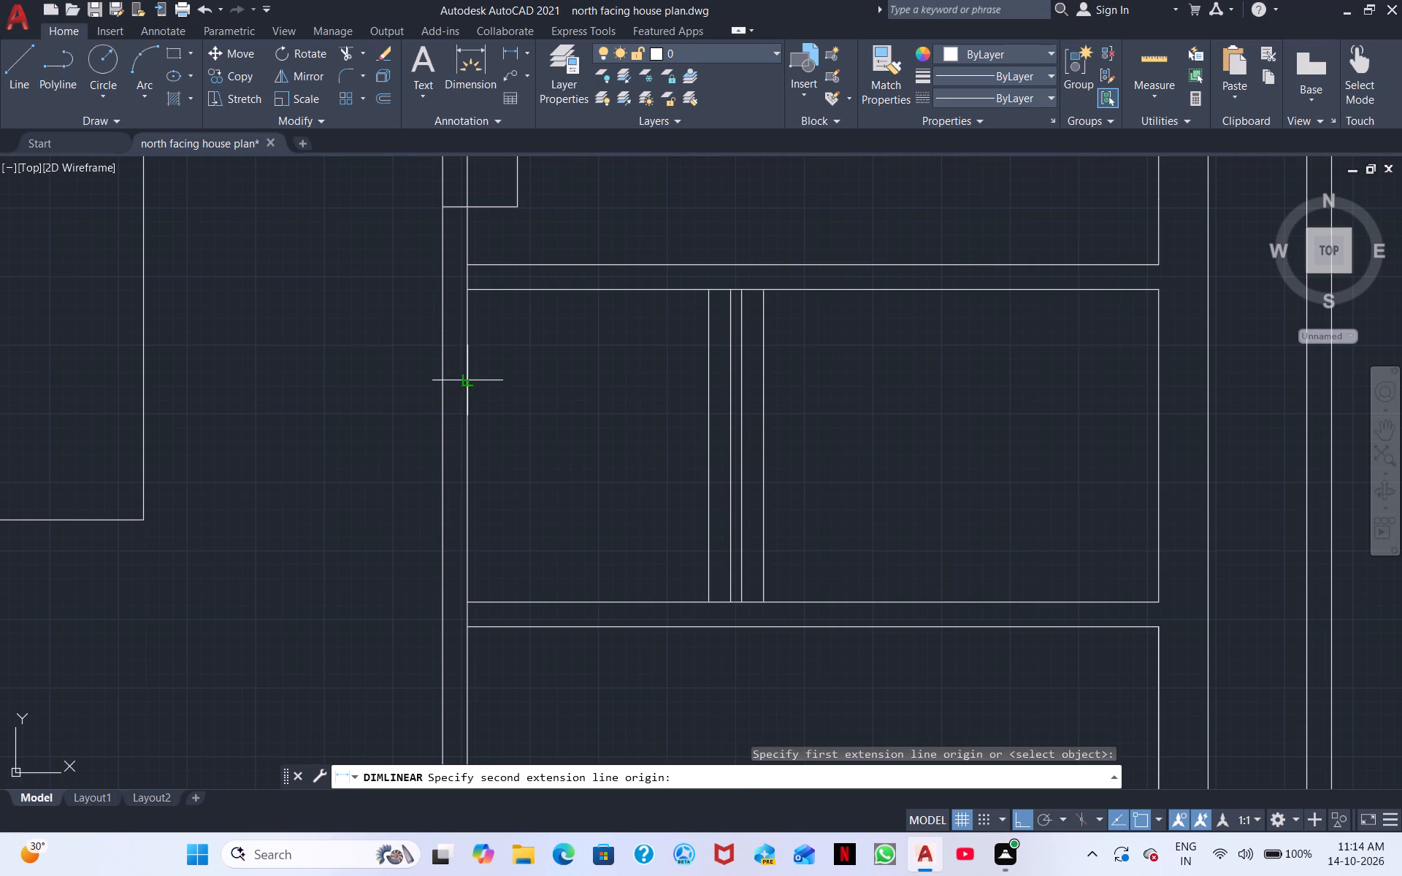
click(714, 385)
right_click(628, 417)
click(662, 445)
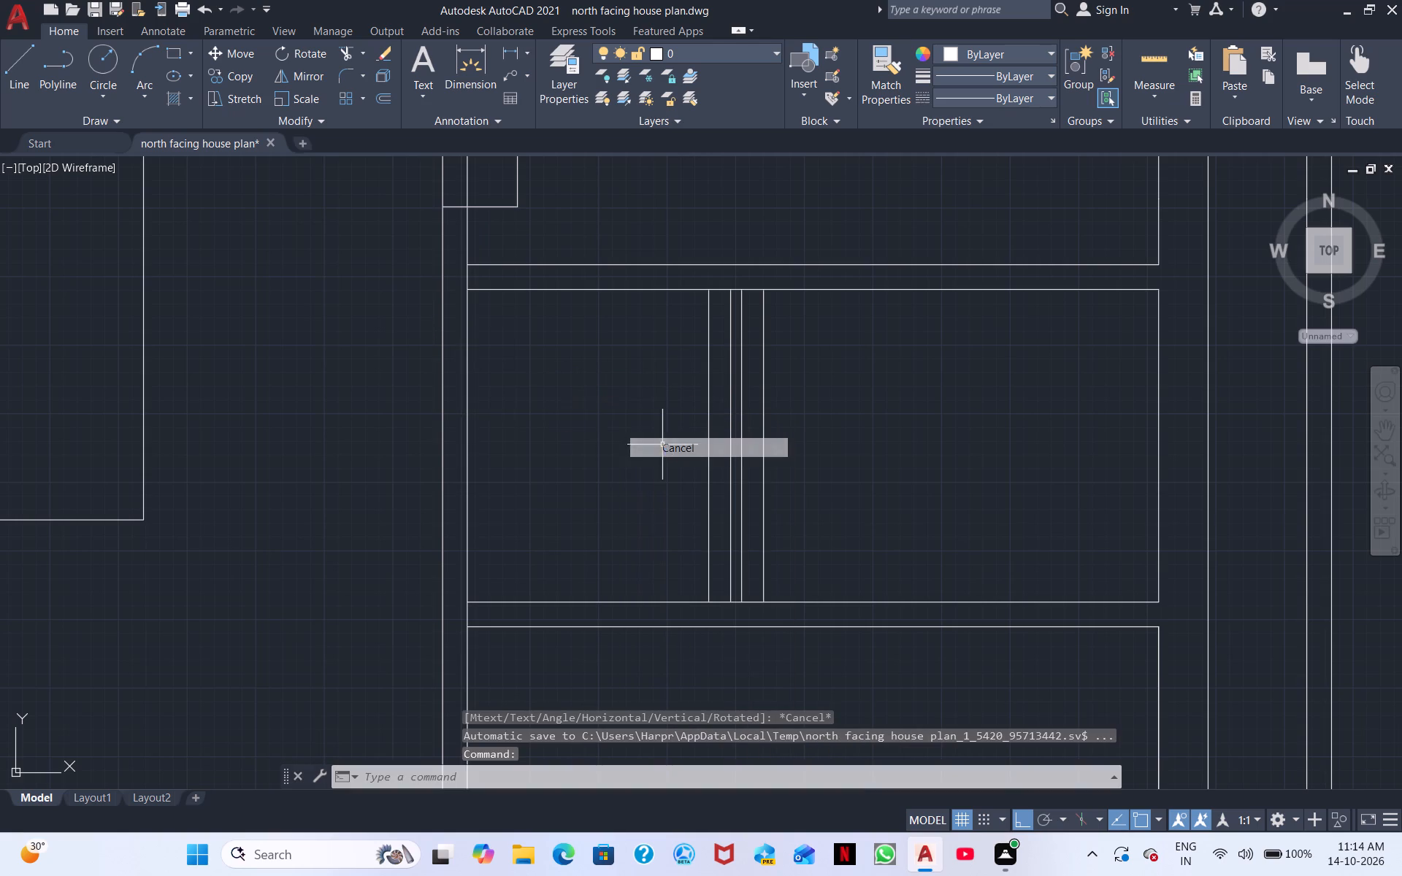
Draw a 2' wide three-sided outline across the middle room's north wall, east of the partition lines, extending slightly south into the room.
scroll(587, 437, up, 1)
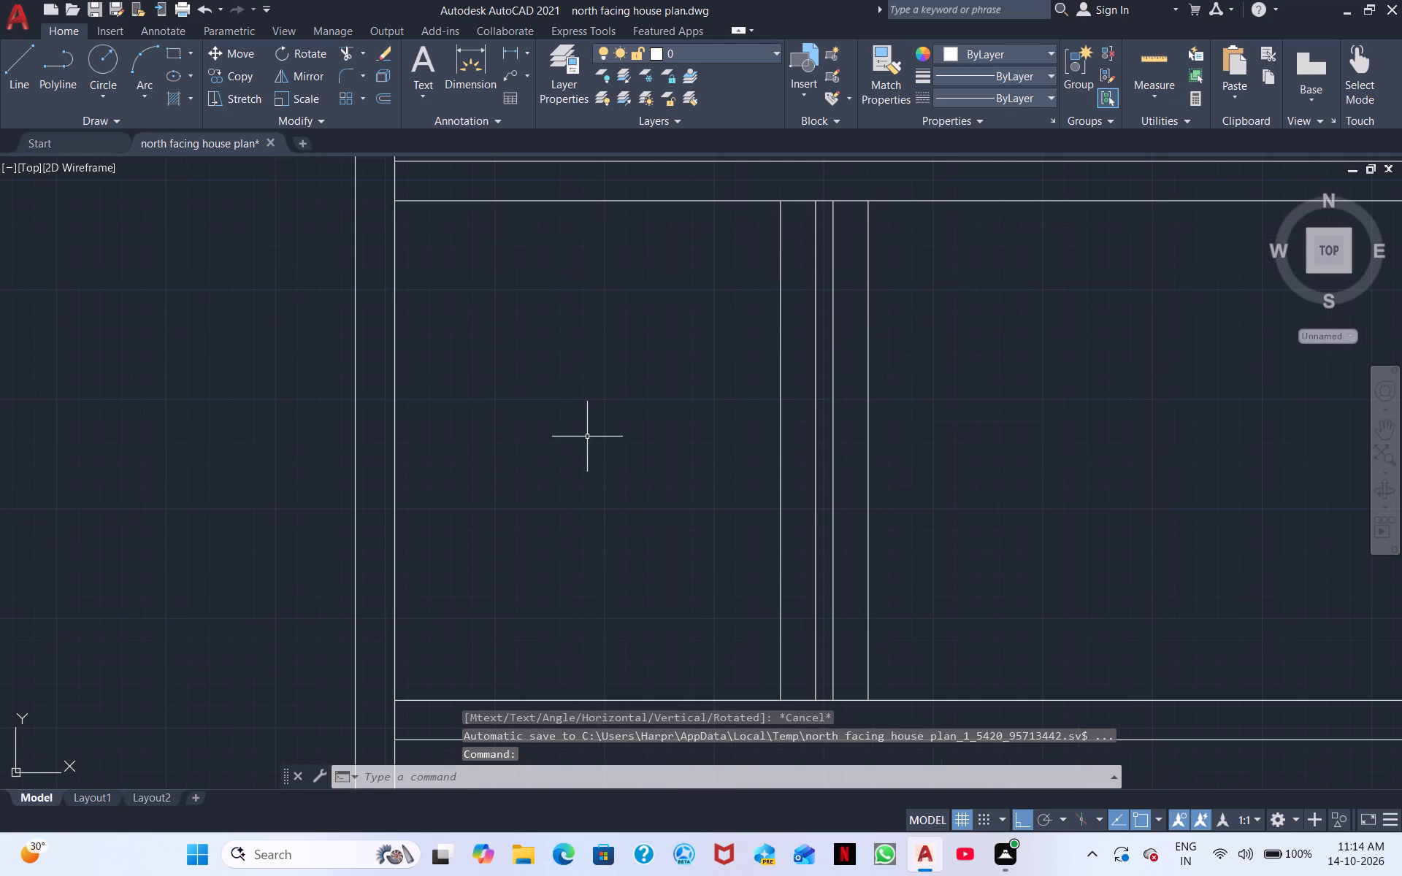
middle_drag(624, 479, 332, 465)
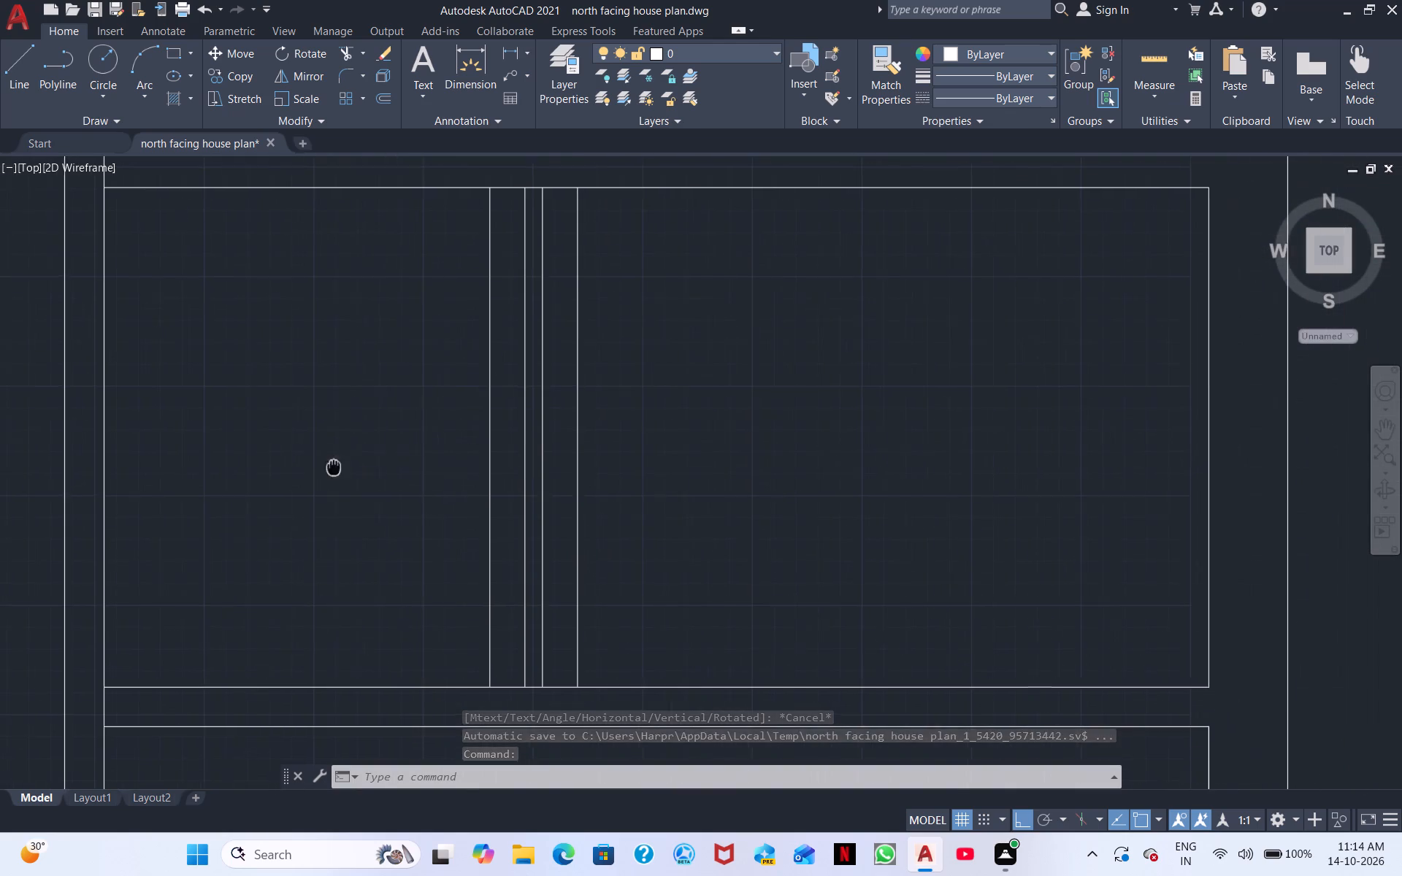
middle_drag(332, 465, 330, 465)
scroll(544, 441, down, 1)
scroll(589, 455, up, 1)
scroll(604, 464, down, 1)
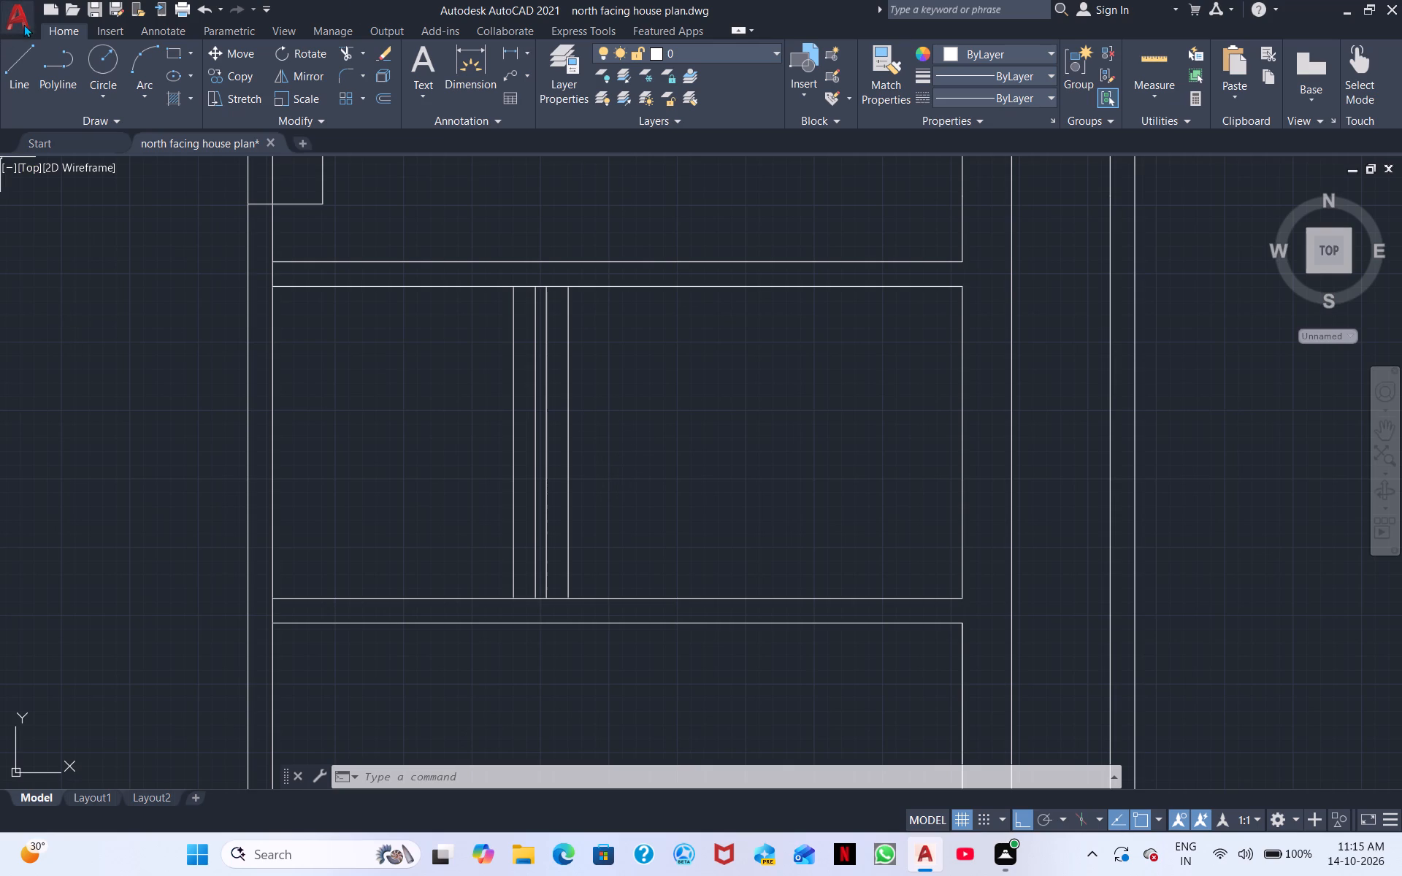
click(18, 53)
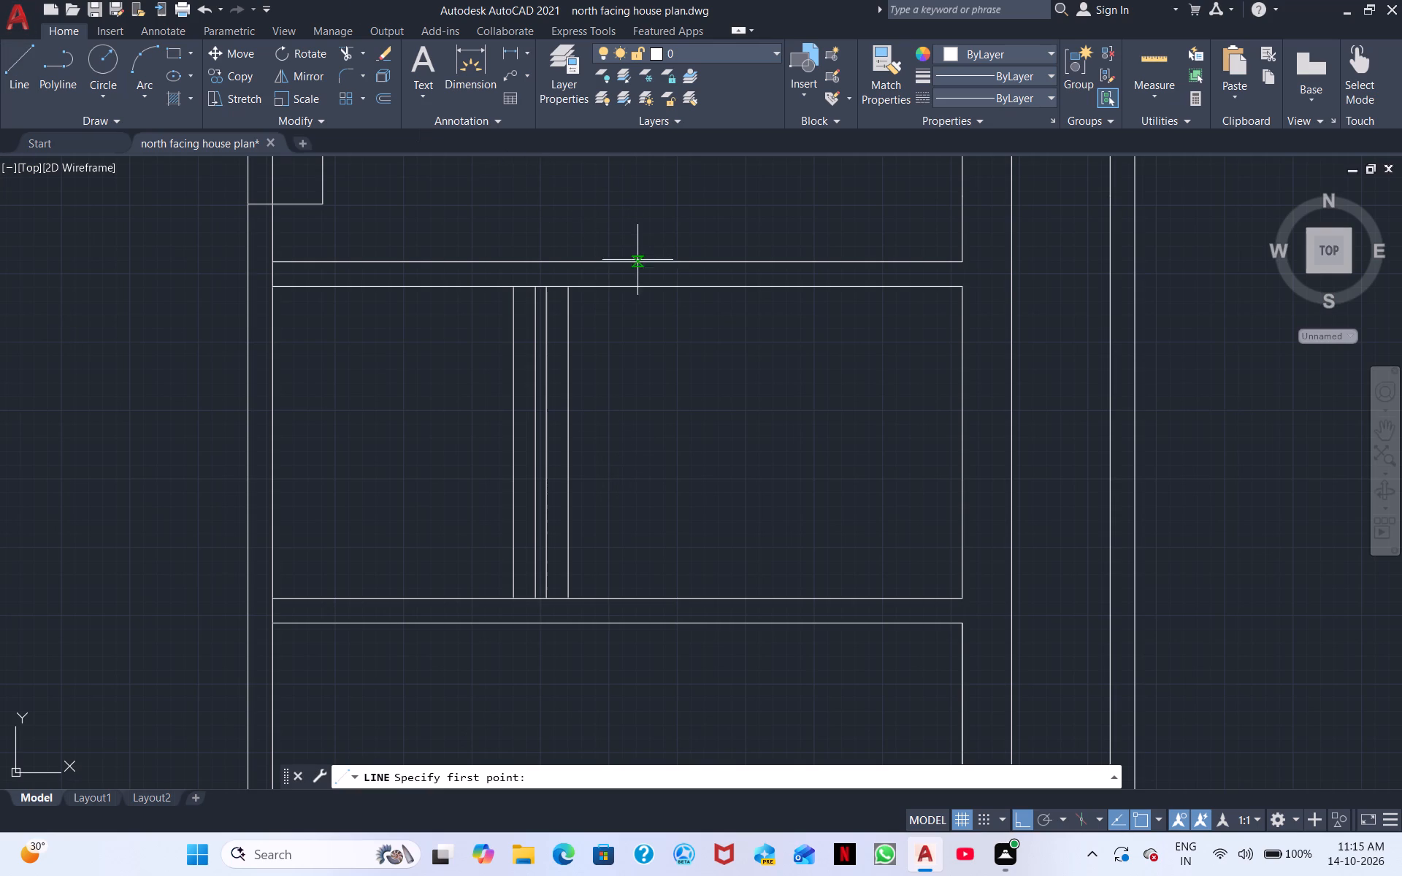
scroll(607, 273, up, 2)
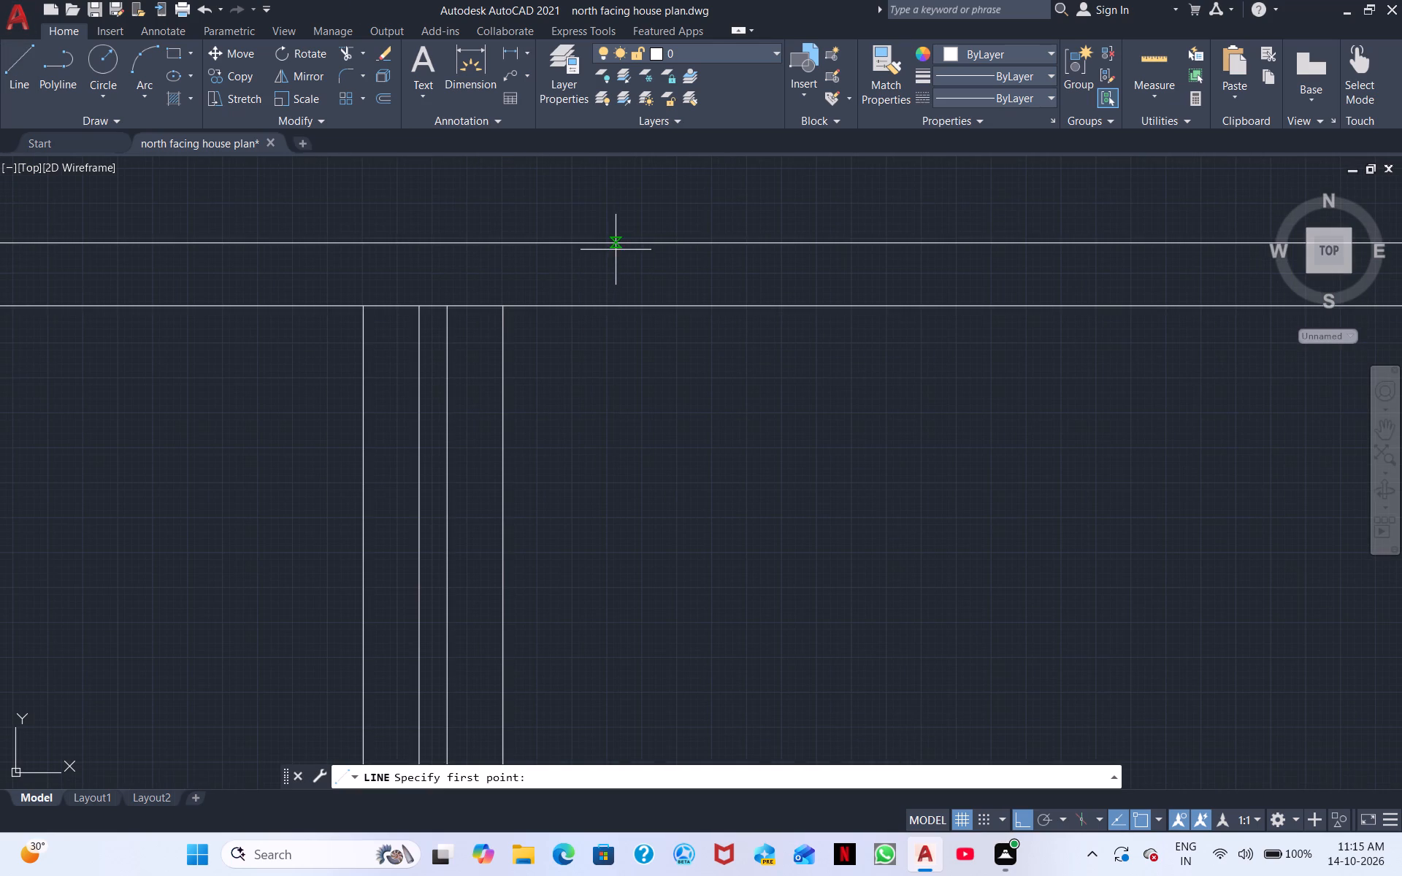
click(624, 239)
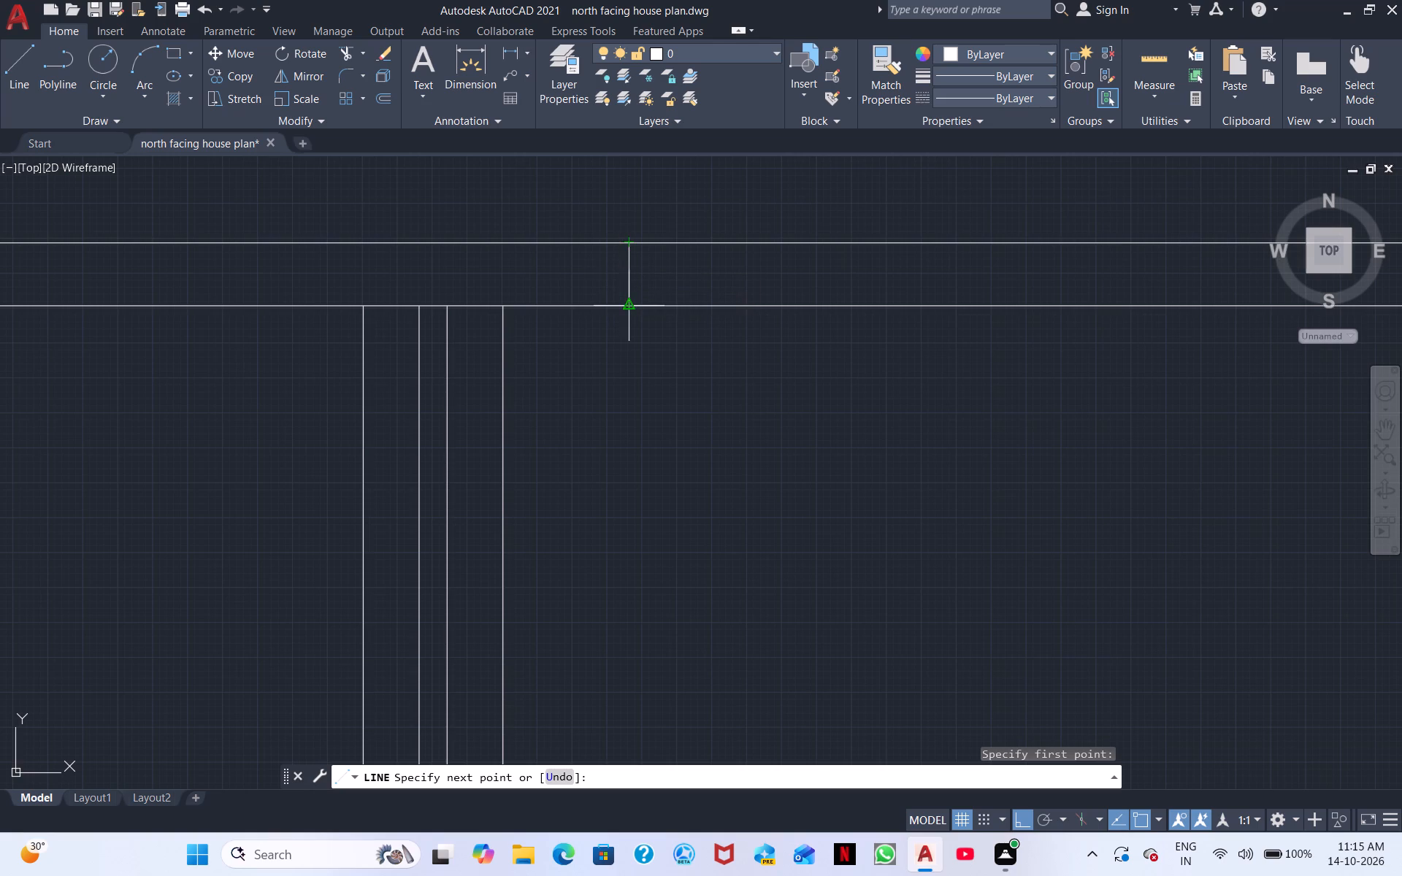
click(634, 304)
click(639, 342)
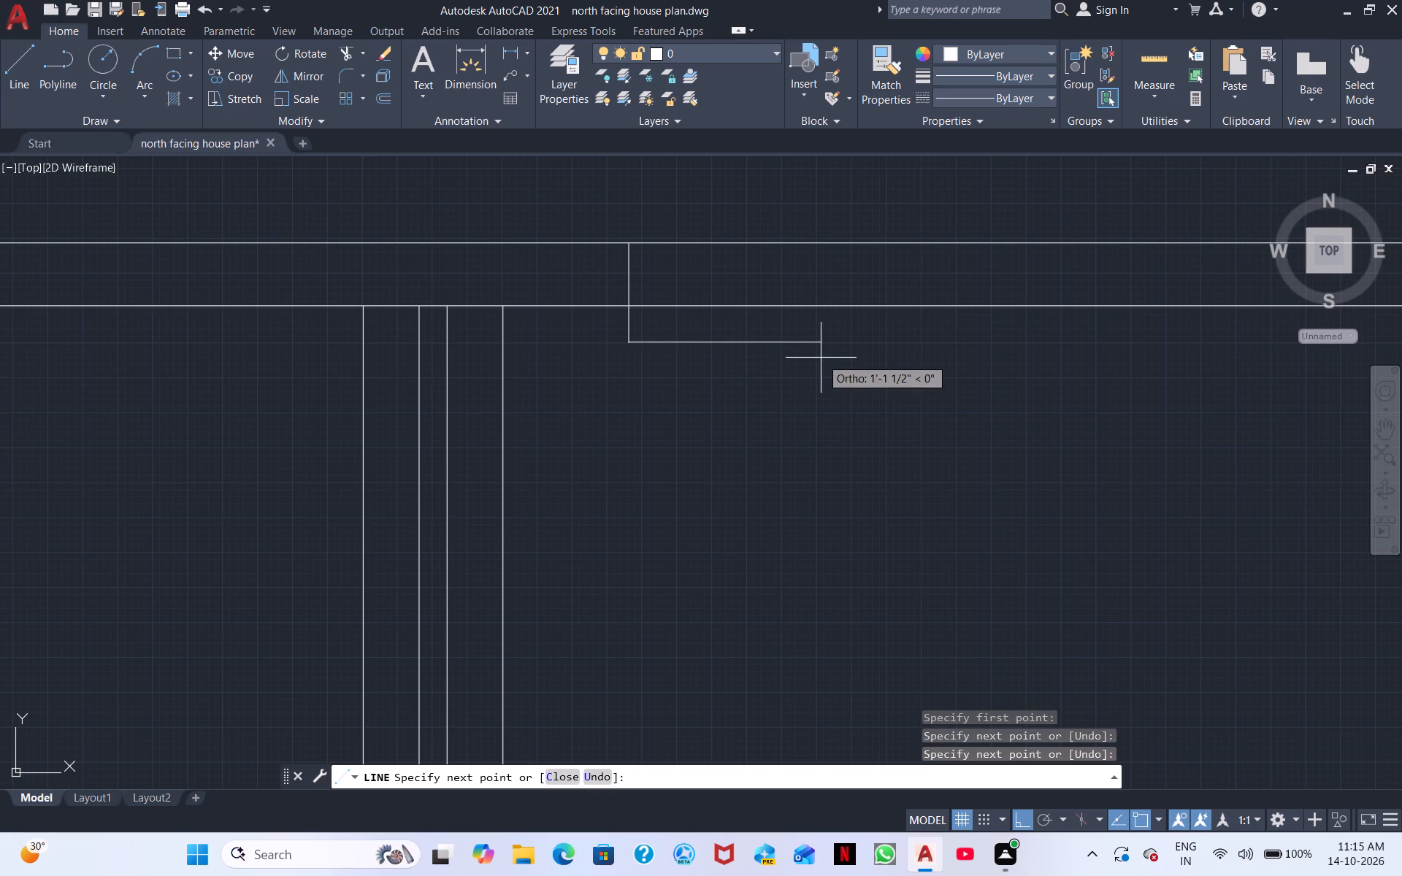
key(2)
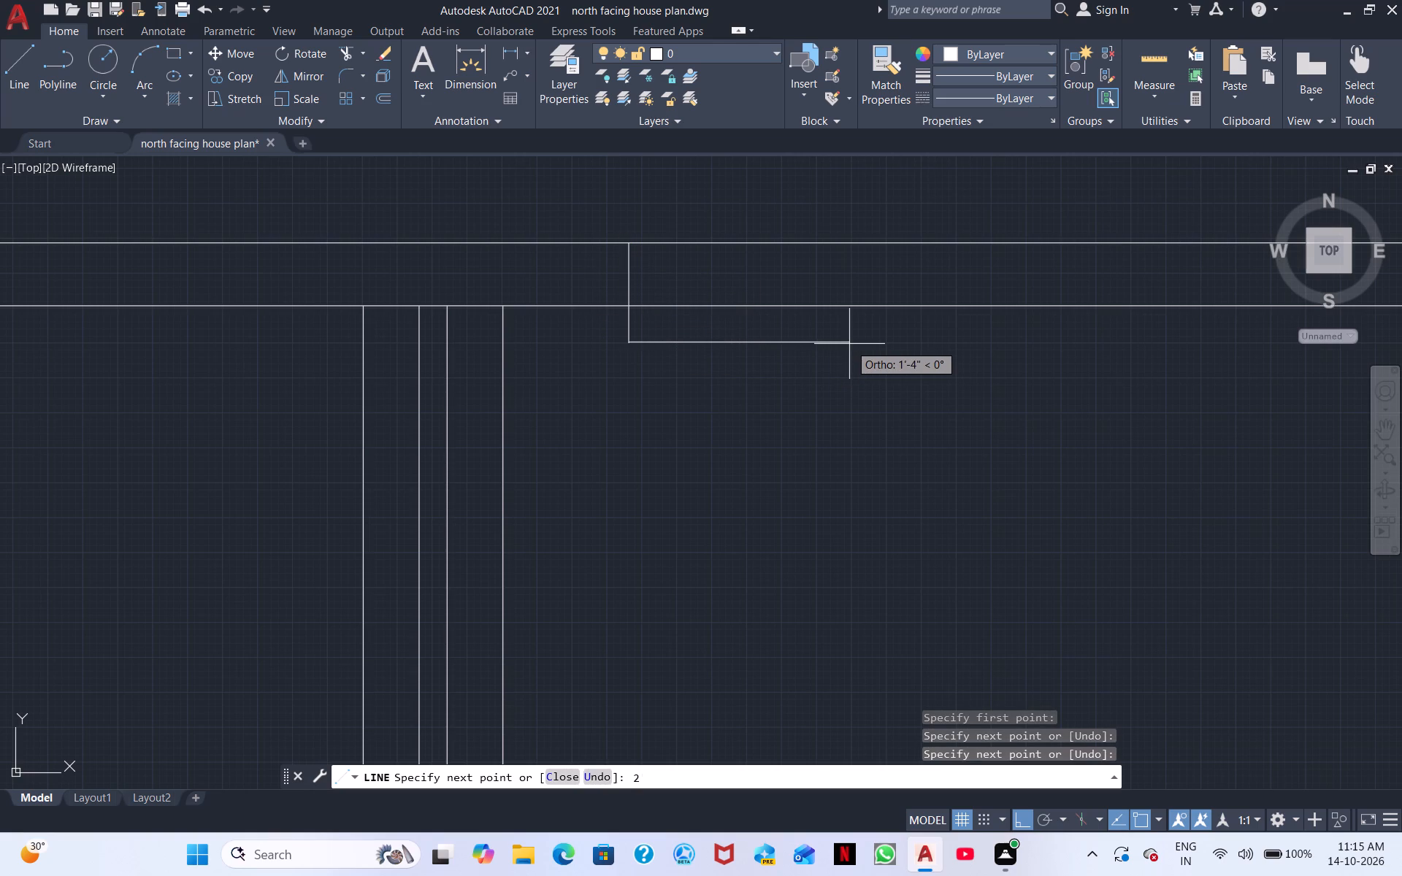
key(apostrophe)
key(Return)
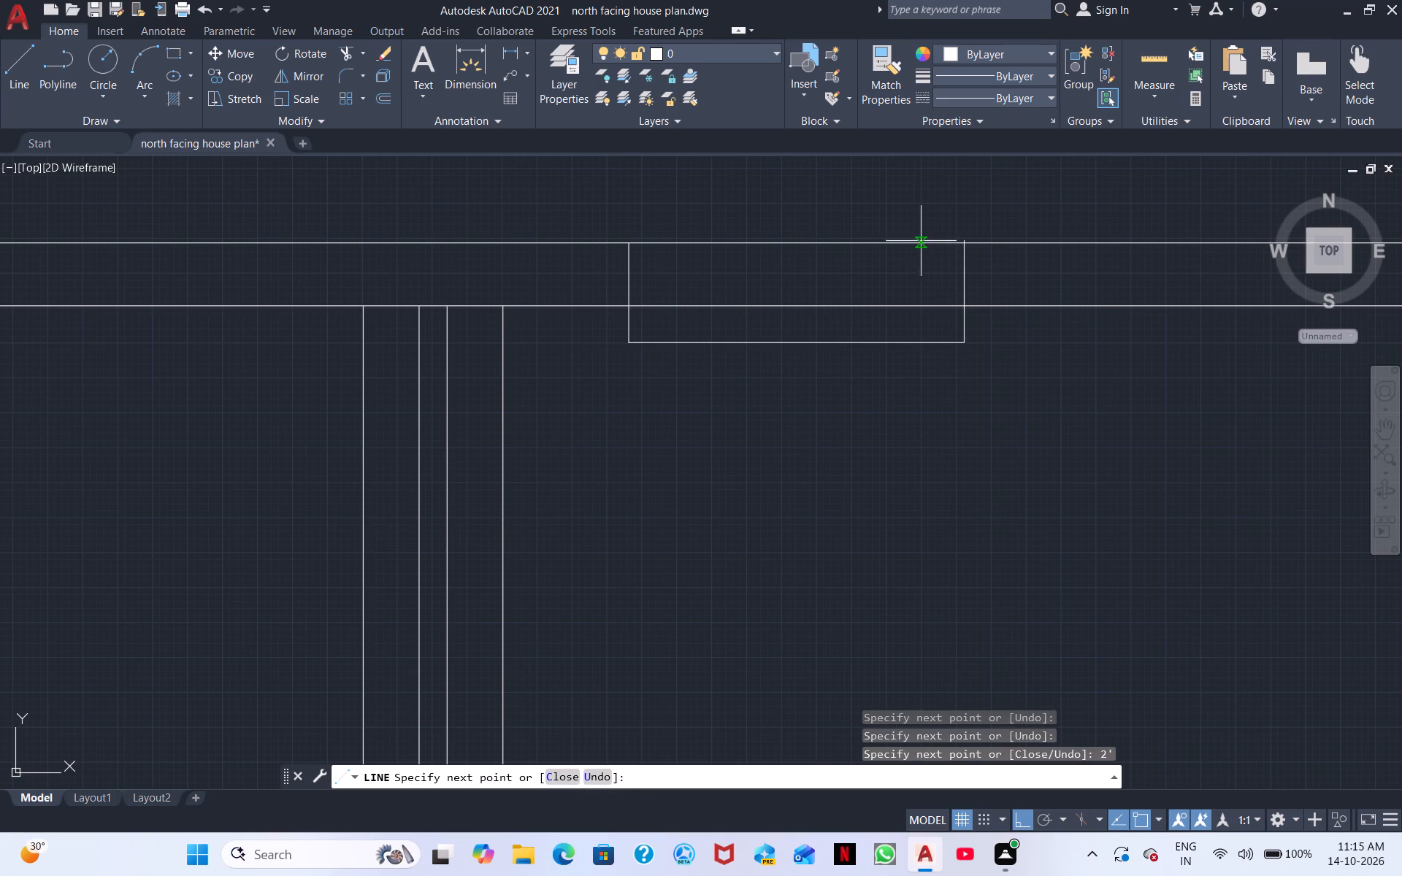
click(961, 242)
right_click(926, 280)
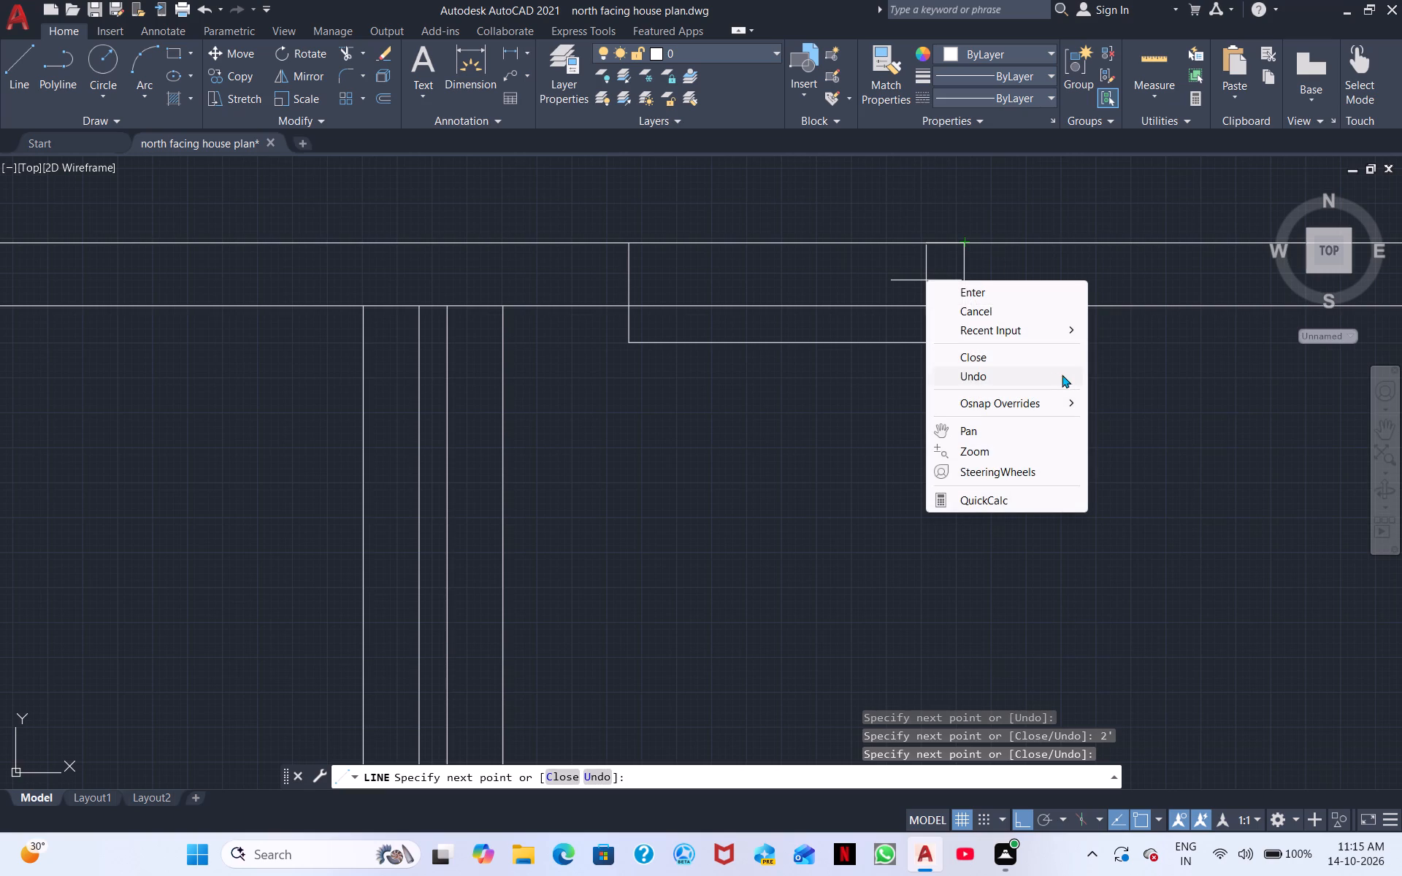
click(992, 306)
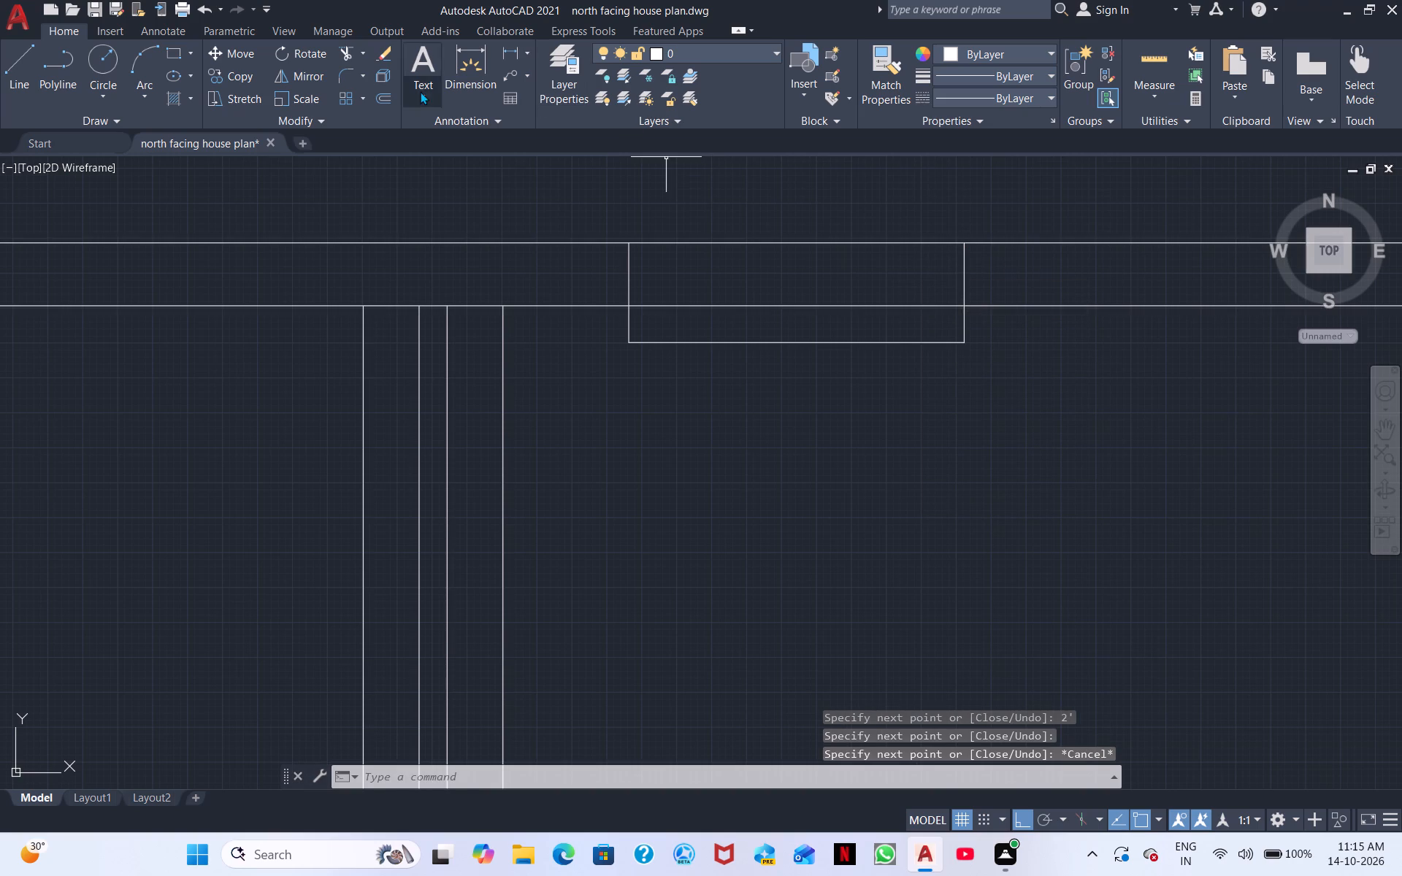
Draw a three-sided outline about 3' long across the middle room's west wall, projecting east into the room near its south end.
click(8, 82)
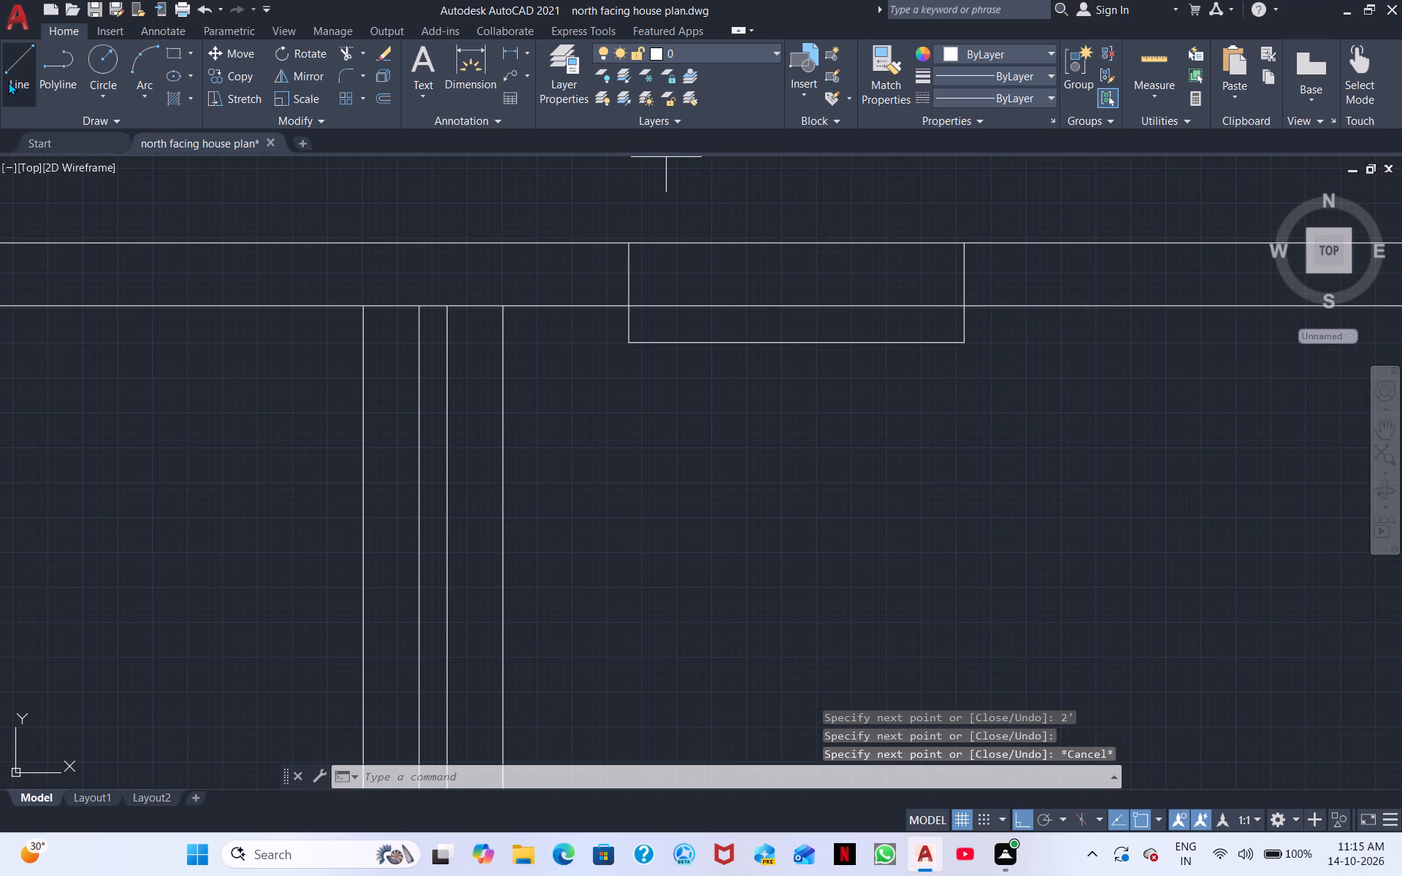
middle_drag(510, 610, 721, 481)
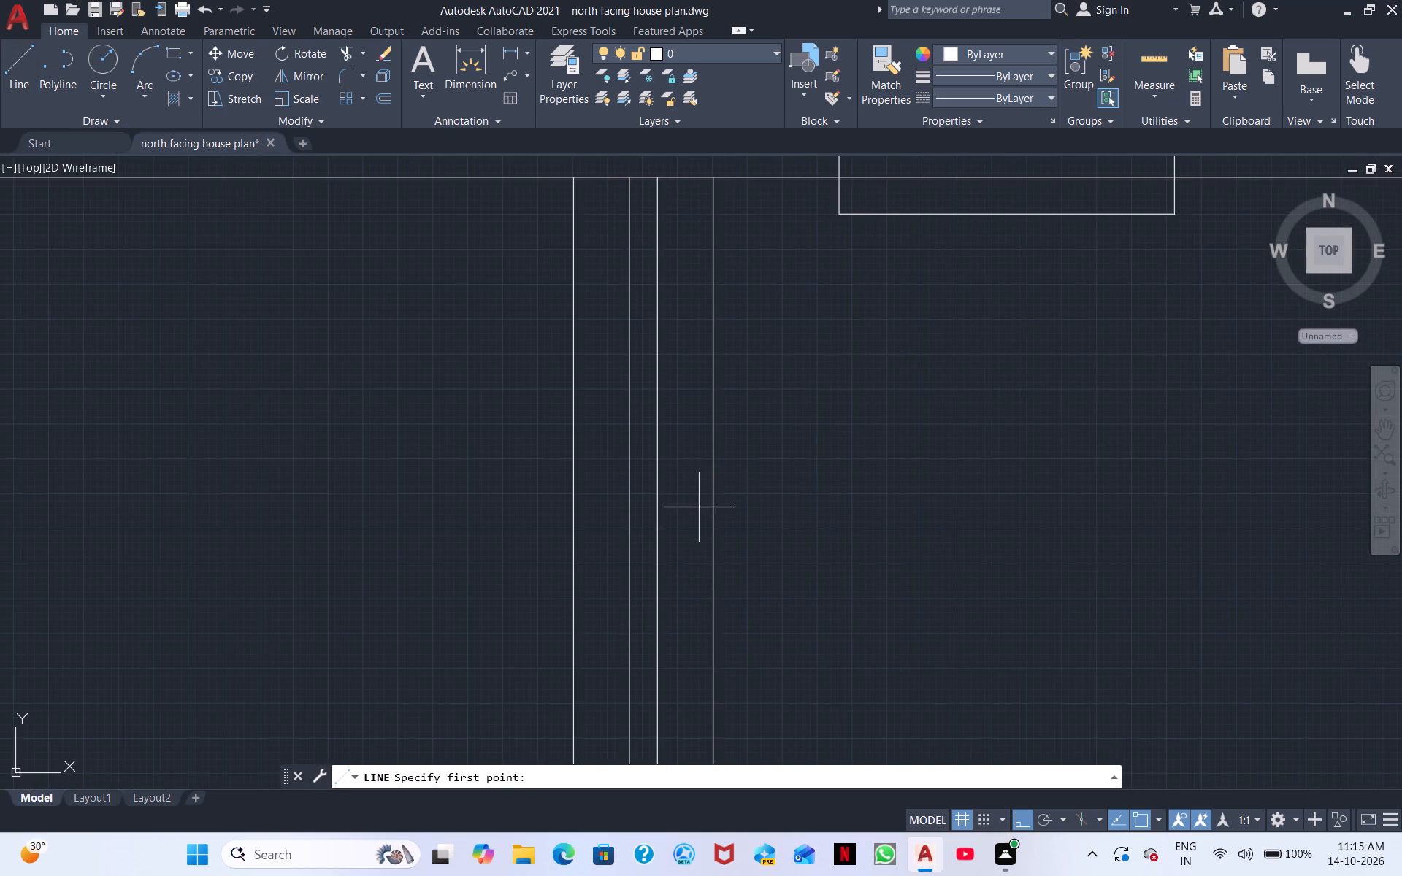
scroll(698, 510, down, 1)
scroll(561, 482, down, 1)
middle_drag(423, 504, 589, 436)
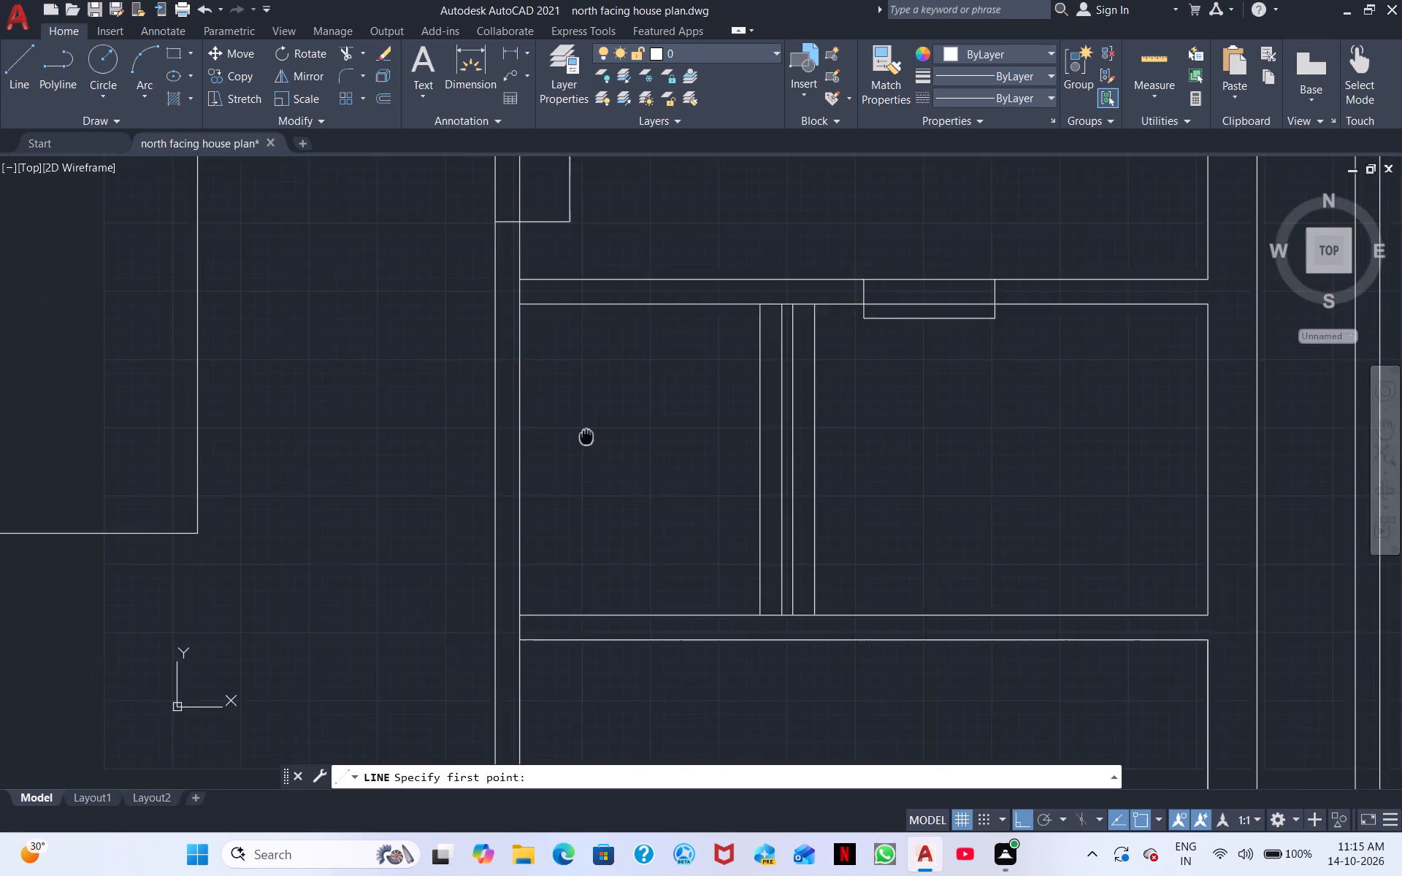
middle_drag(589, 436, 623, 420)
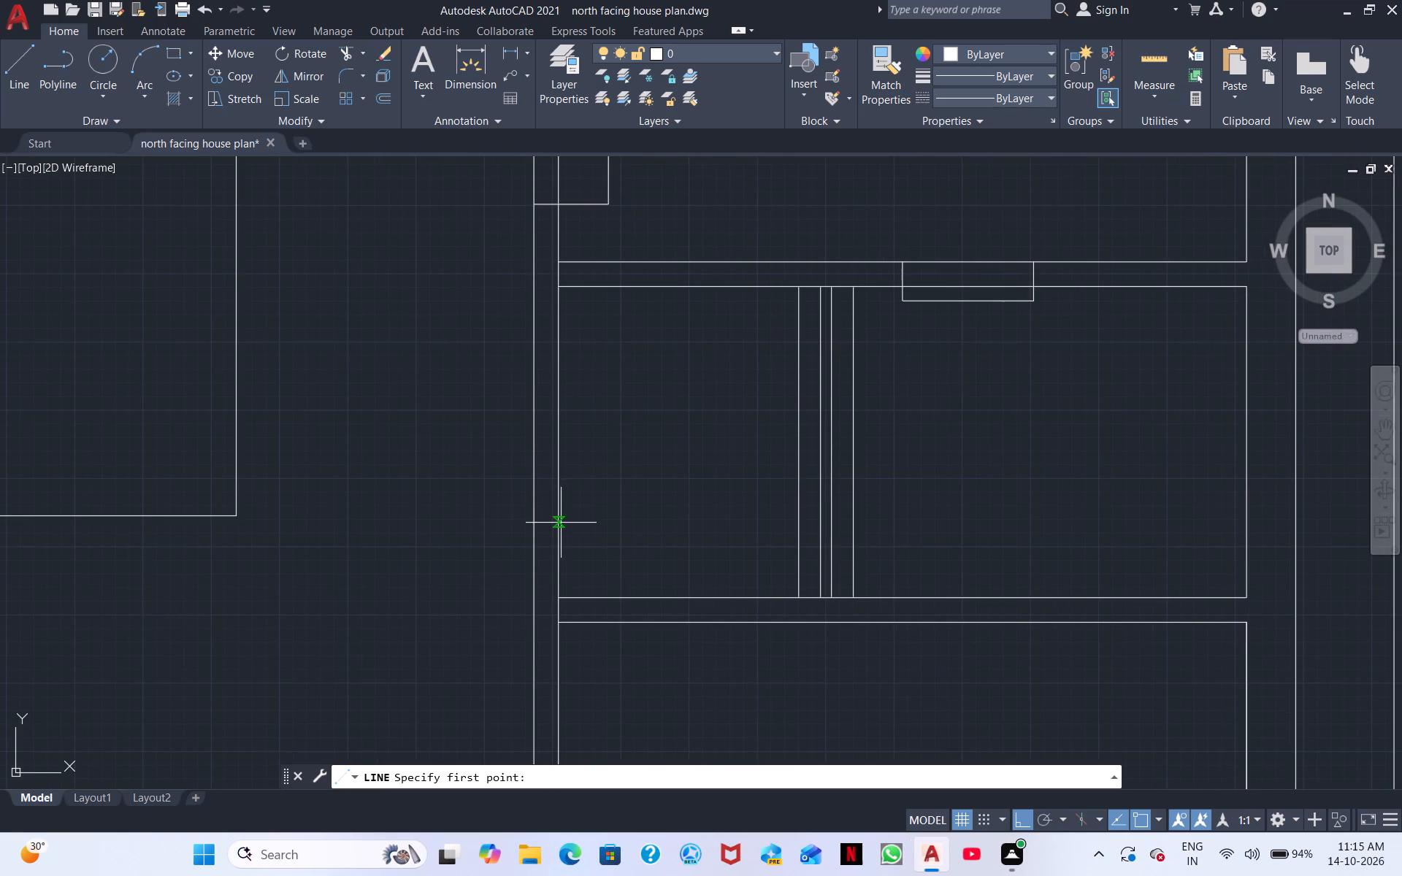
click(532, 567)
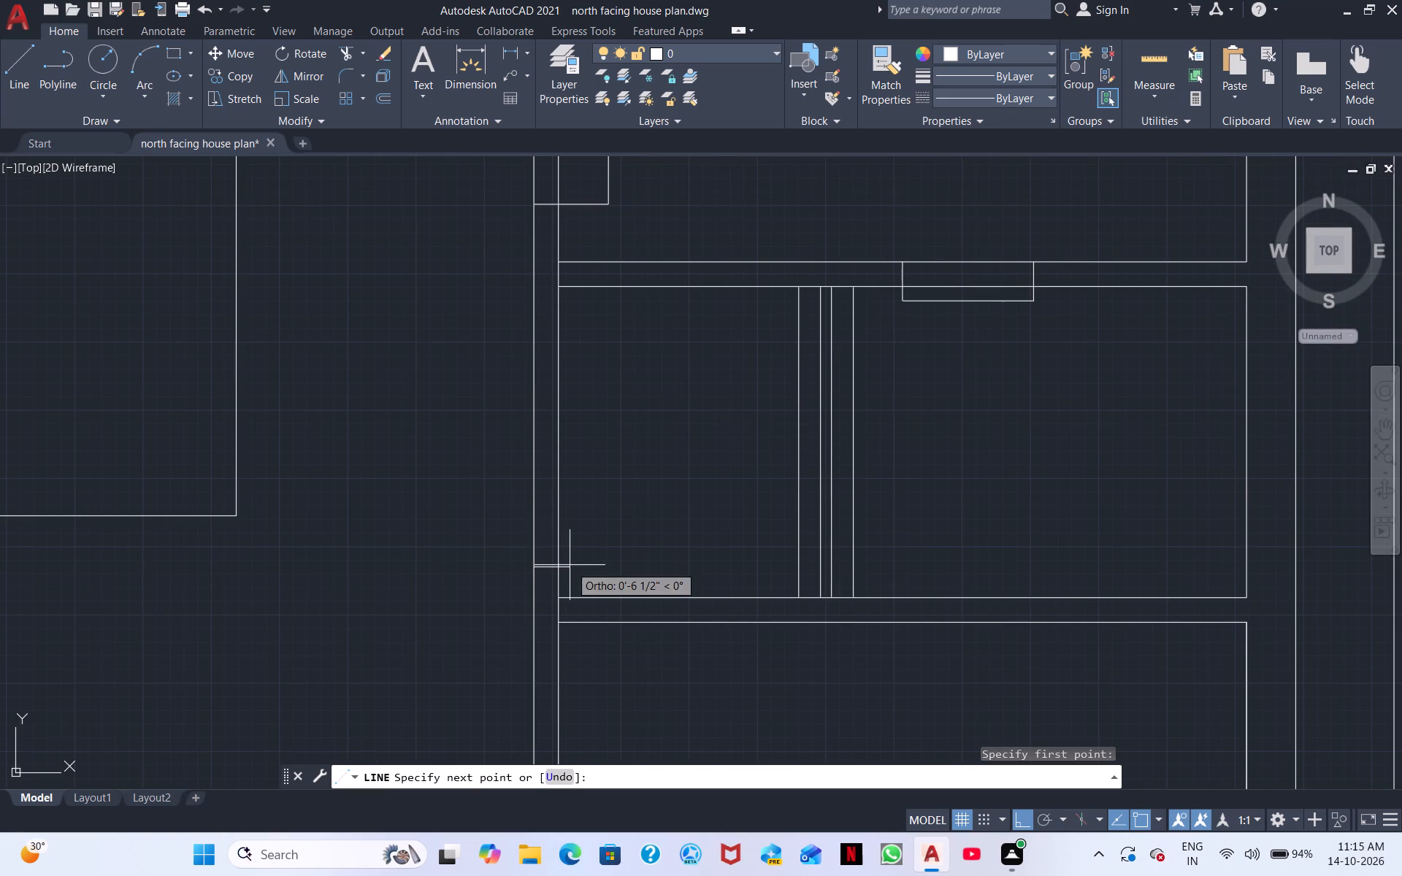
click(562, 566)
click(610, 564)
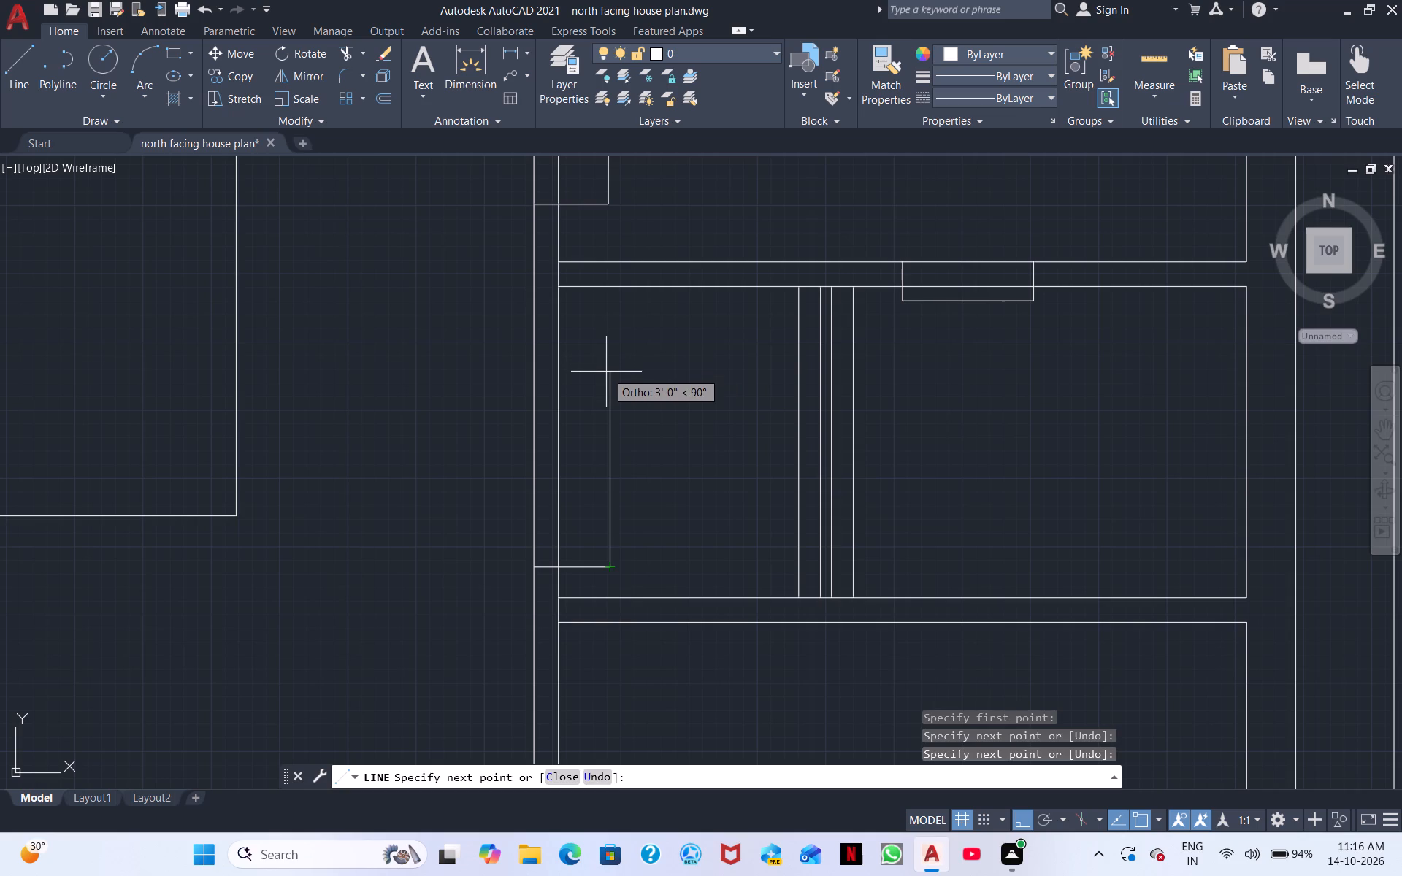
click(606, 372)
click(524, 374)
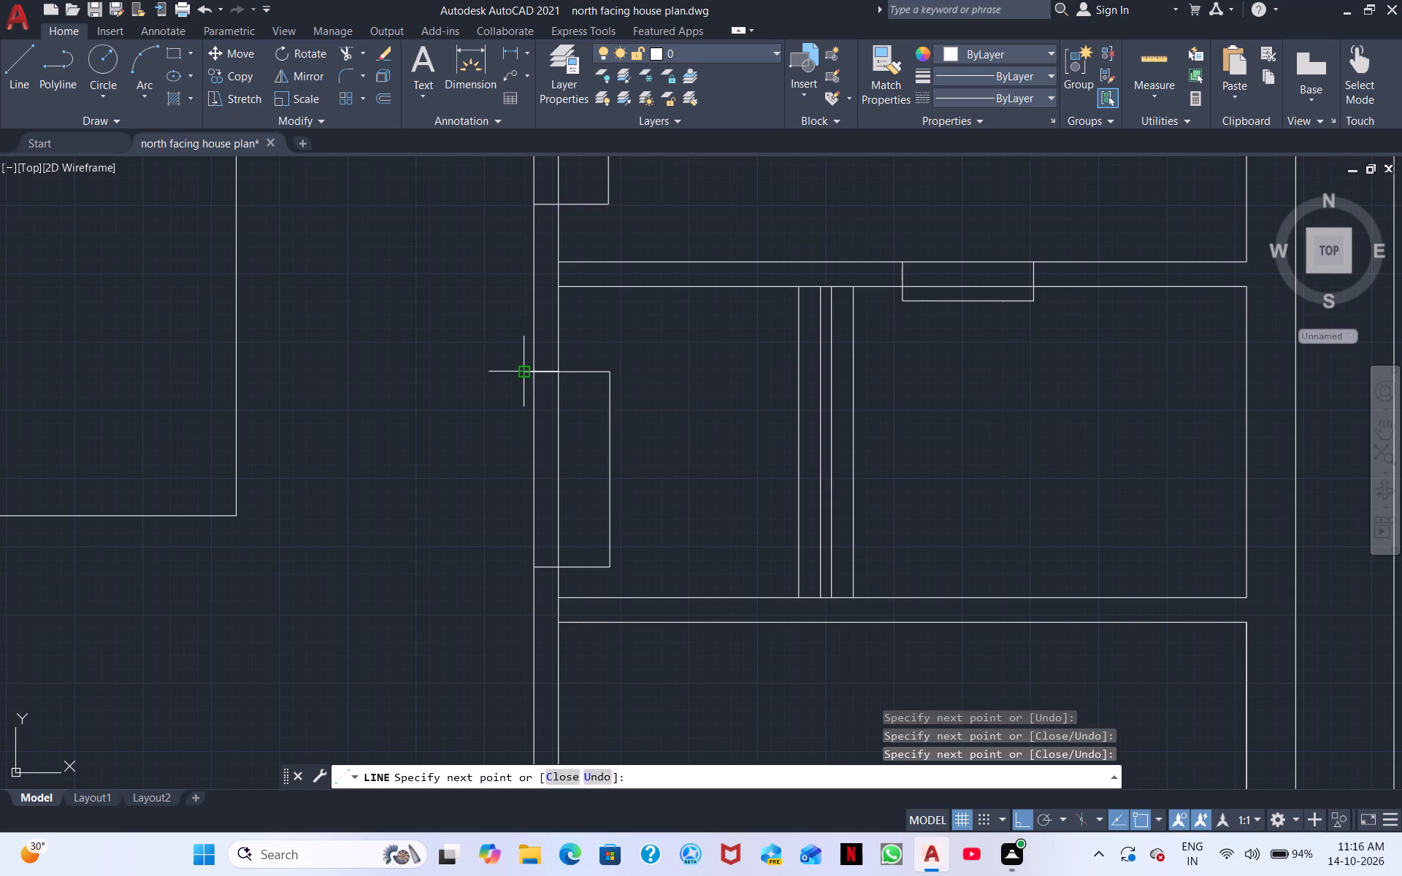
right_click(600, 382)
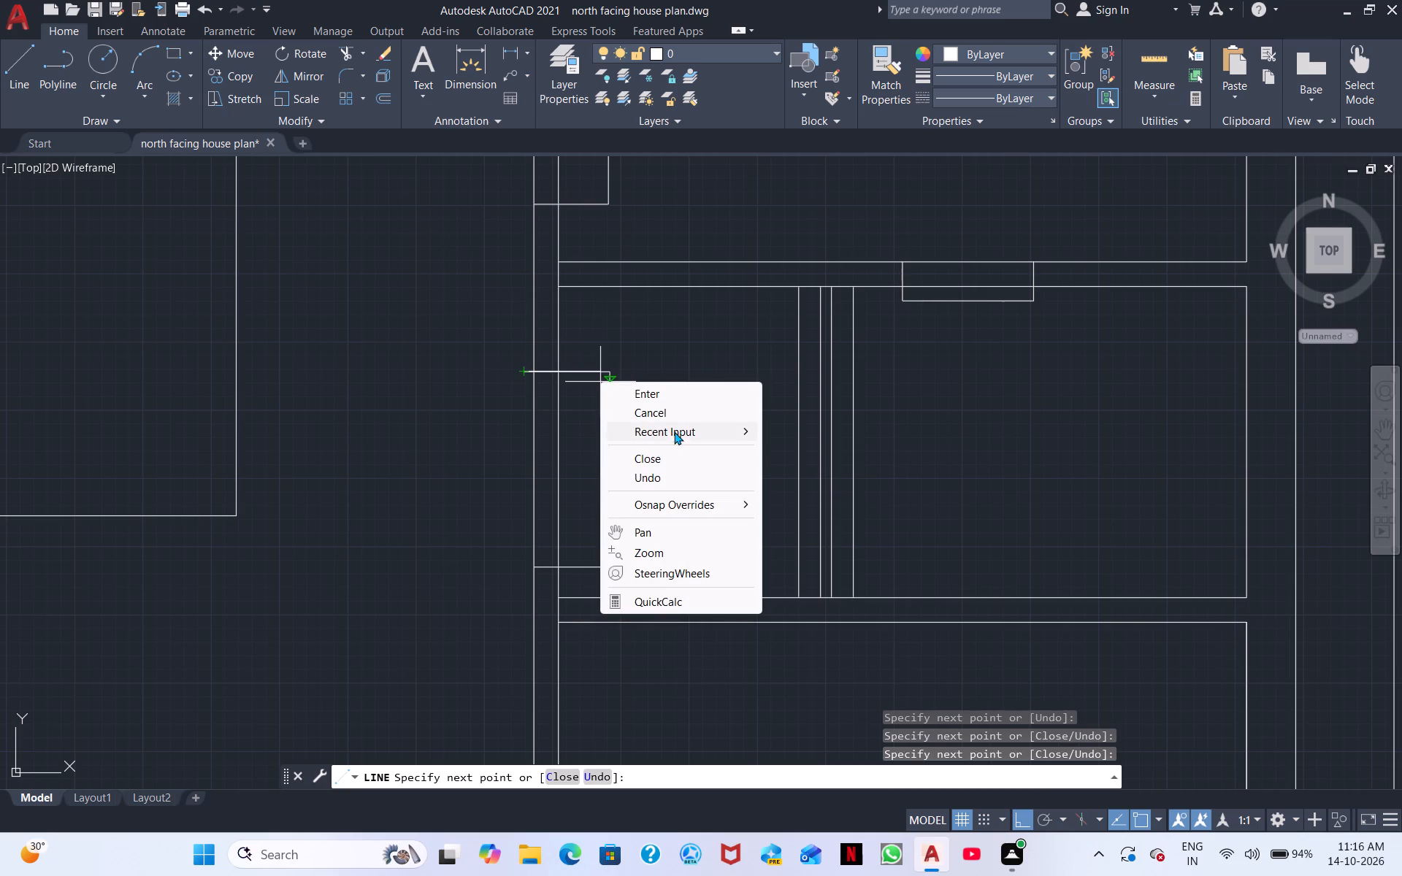
click(675, 417)
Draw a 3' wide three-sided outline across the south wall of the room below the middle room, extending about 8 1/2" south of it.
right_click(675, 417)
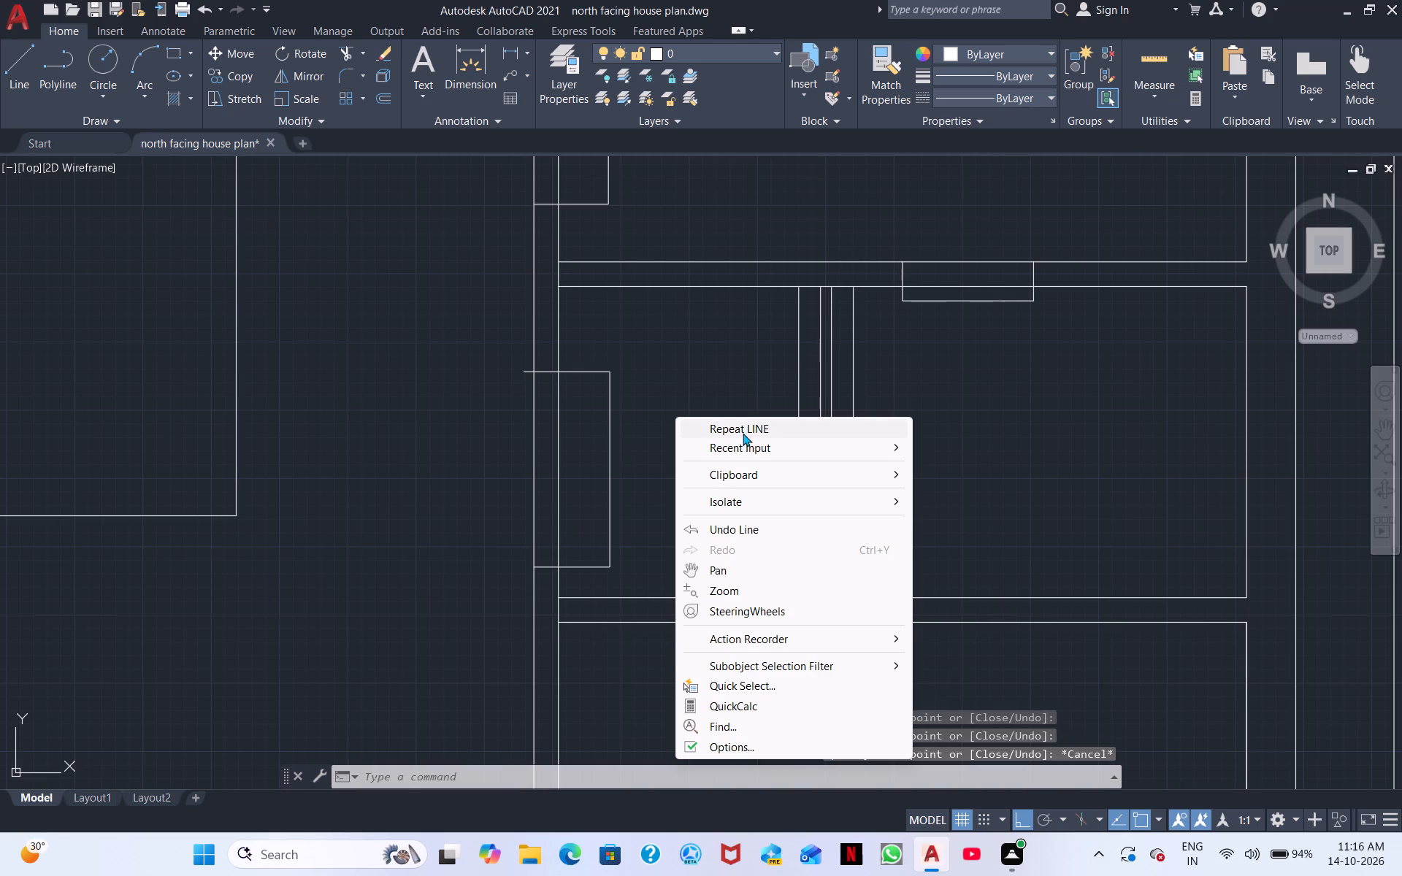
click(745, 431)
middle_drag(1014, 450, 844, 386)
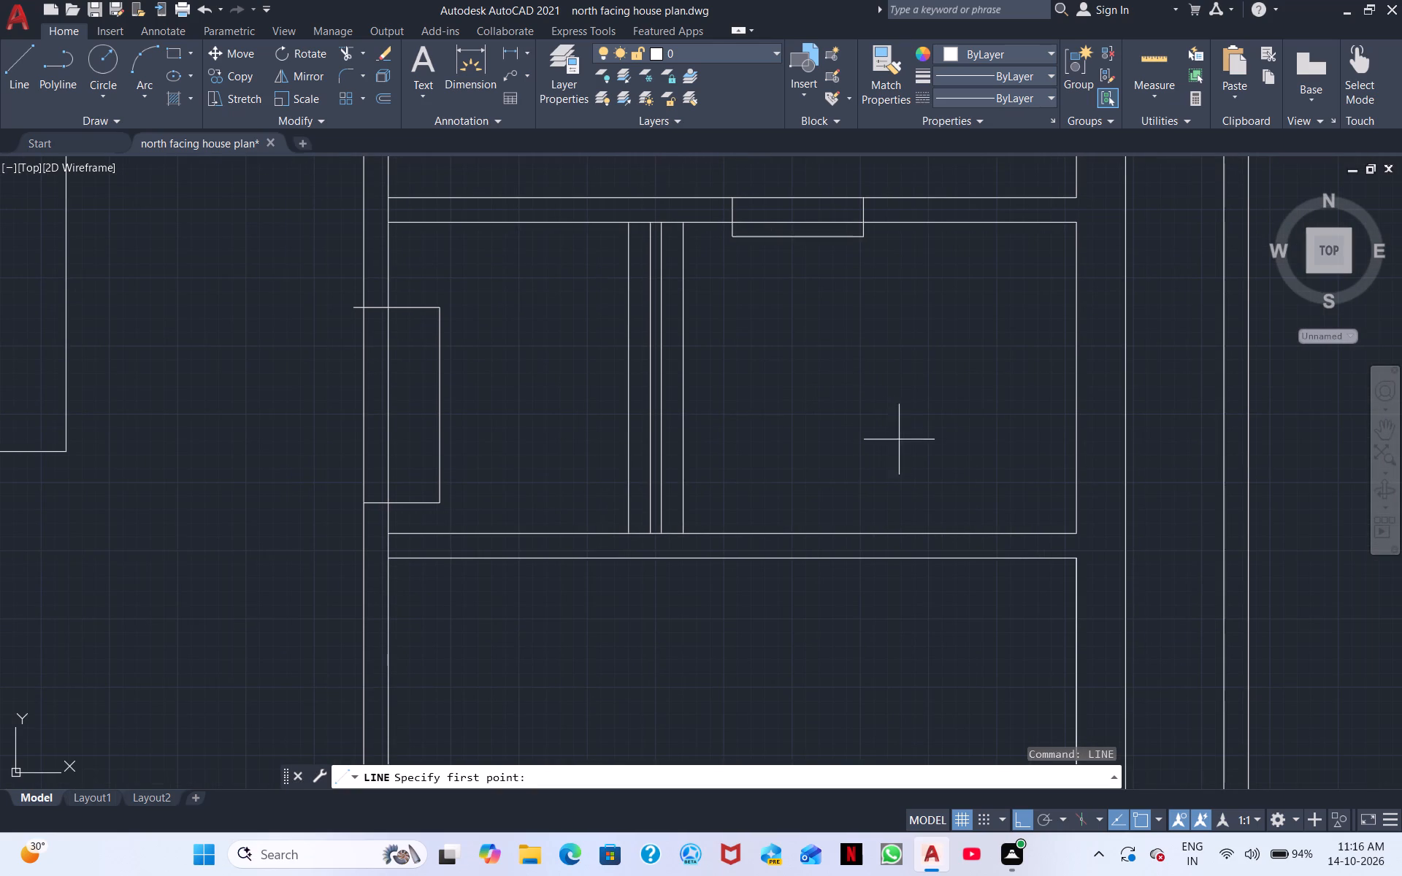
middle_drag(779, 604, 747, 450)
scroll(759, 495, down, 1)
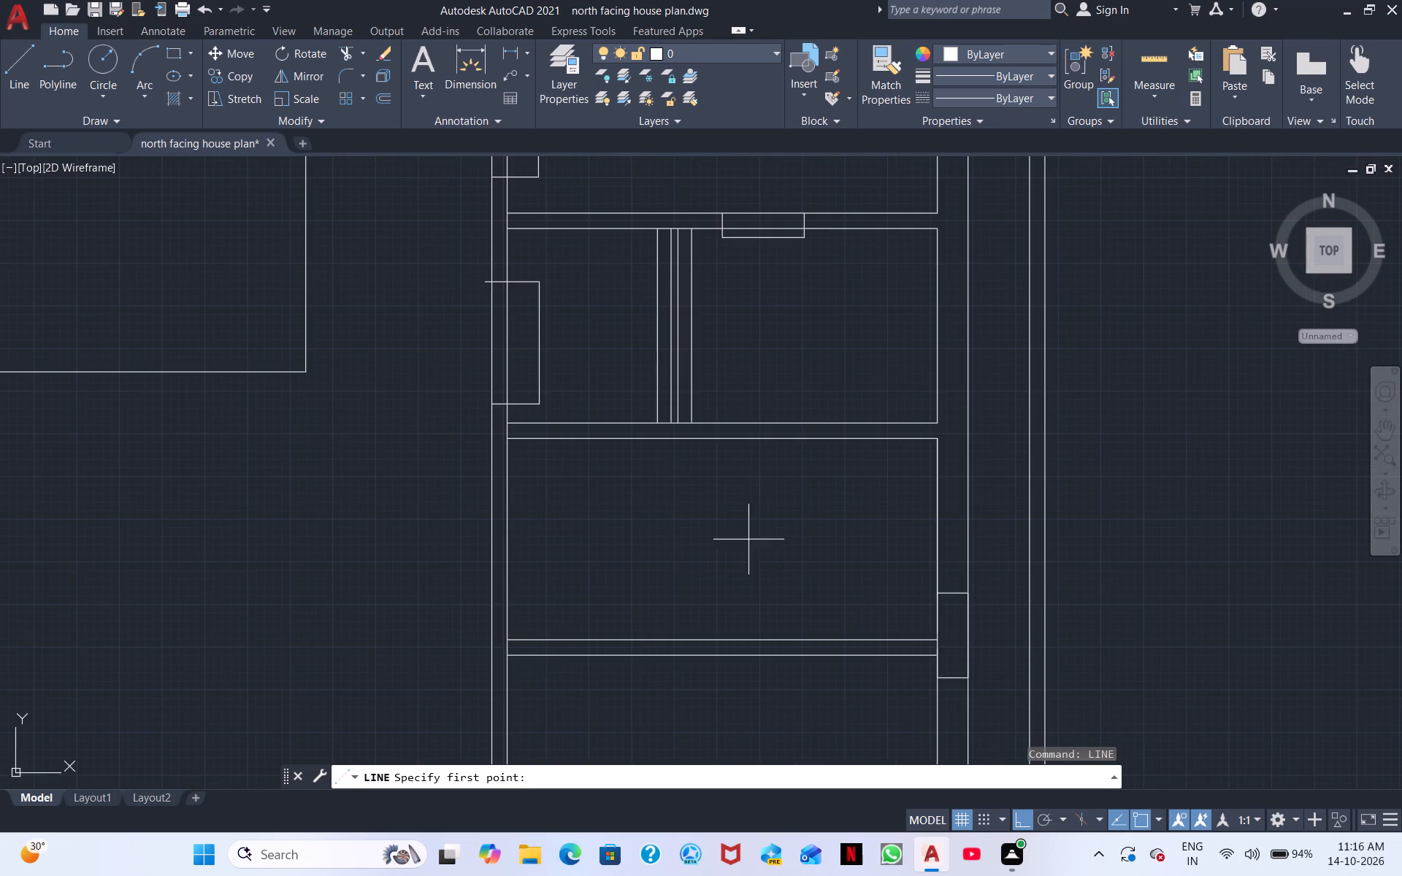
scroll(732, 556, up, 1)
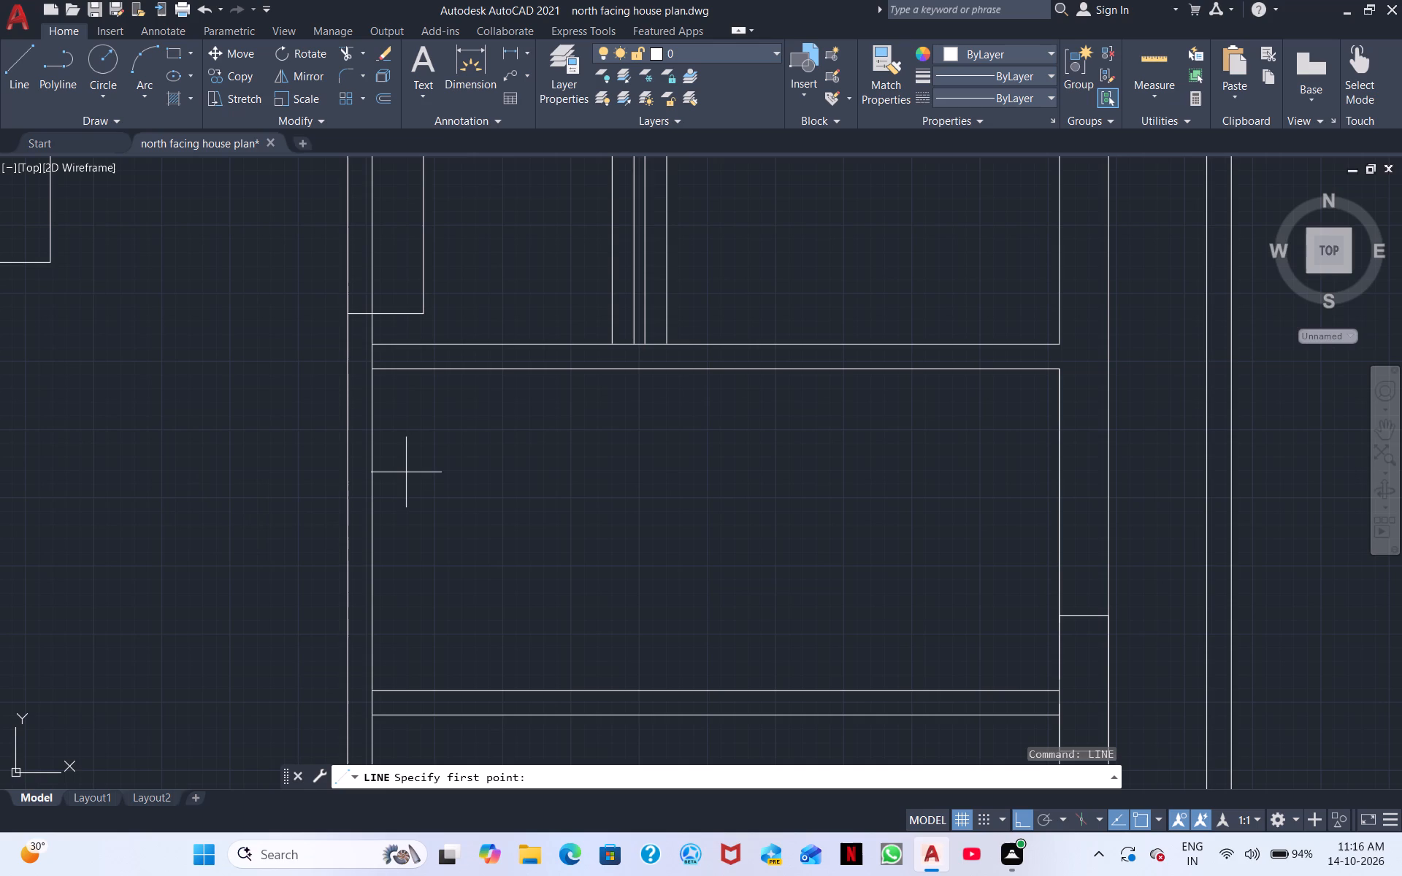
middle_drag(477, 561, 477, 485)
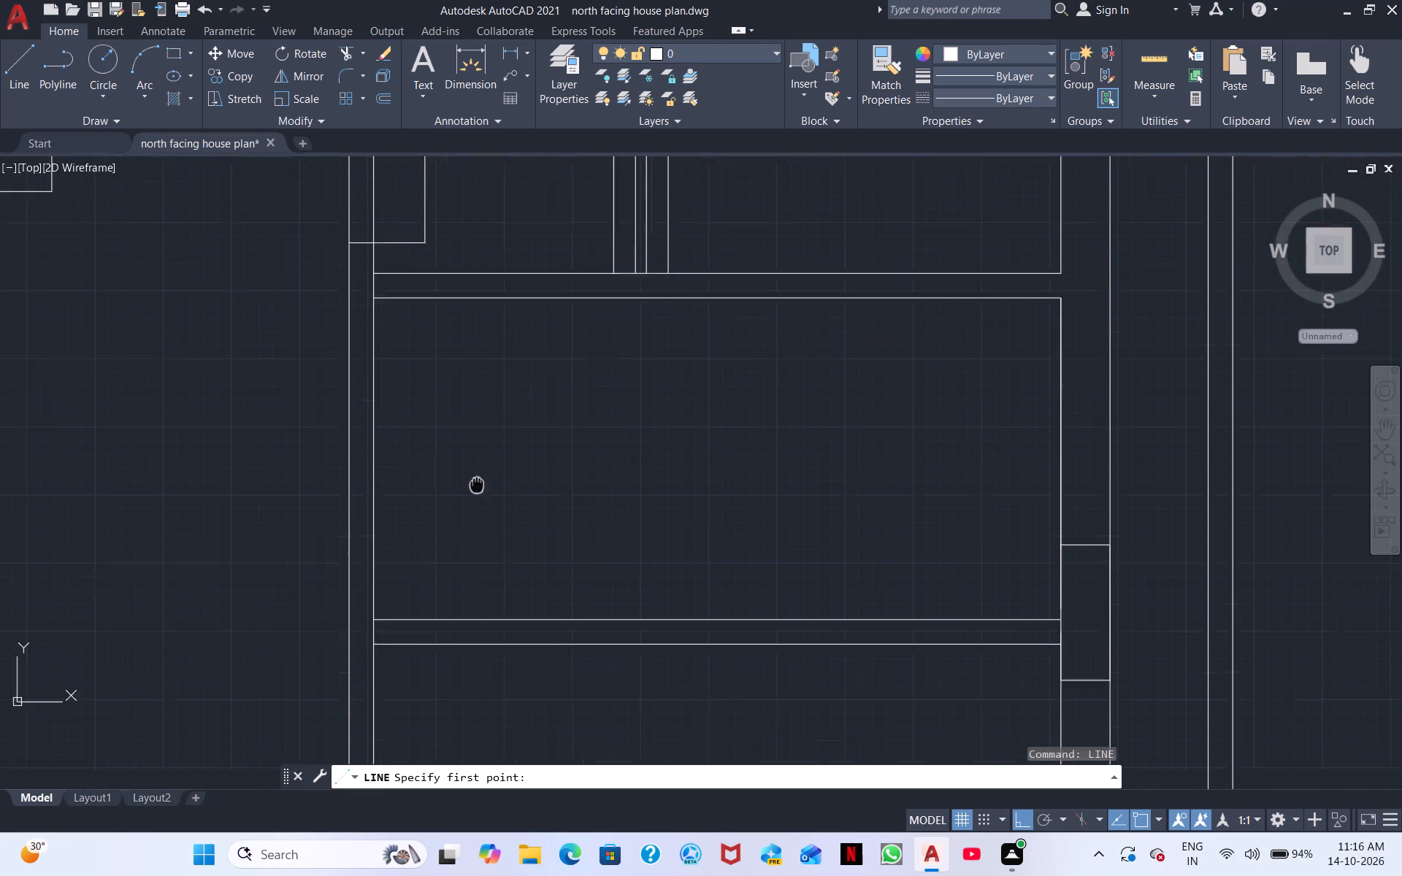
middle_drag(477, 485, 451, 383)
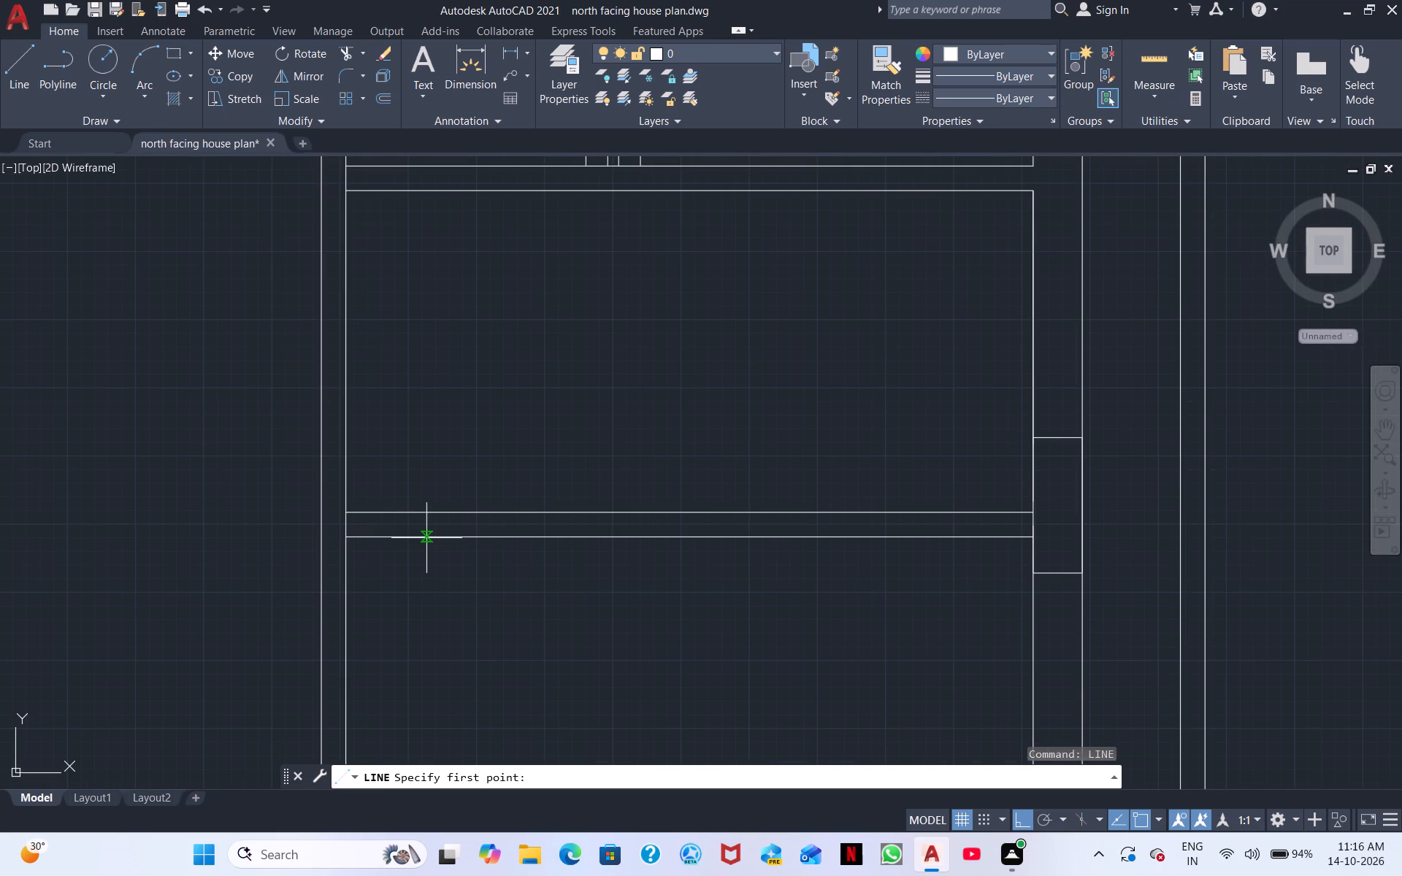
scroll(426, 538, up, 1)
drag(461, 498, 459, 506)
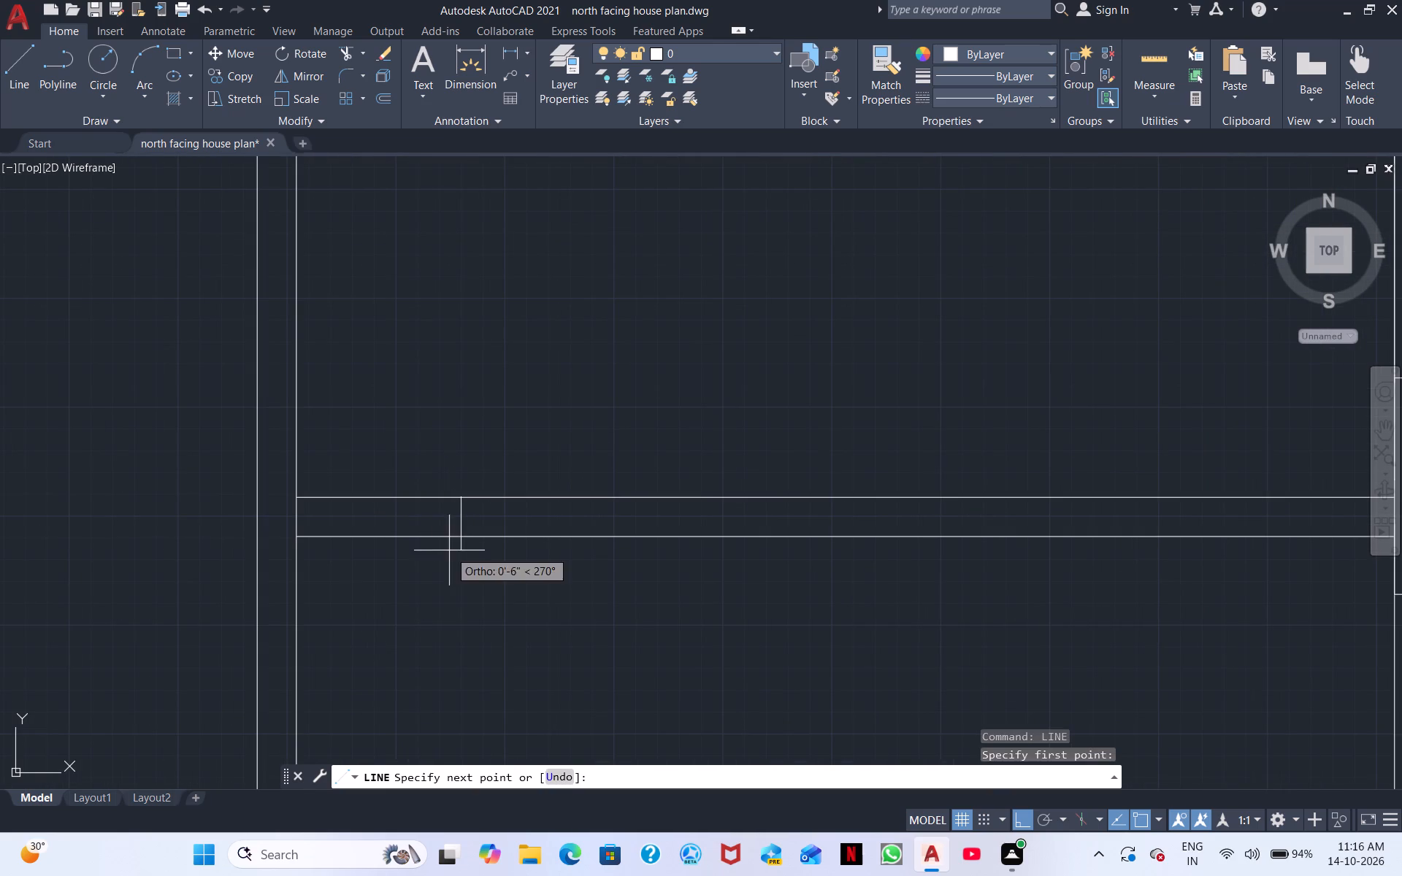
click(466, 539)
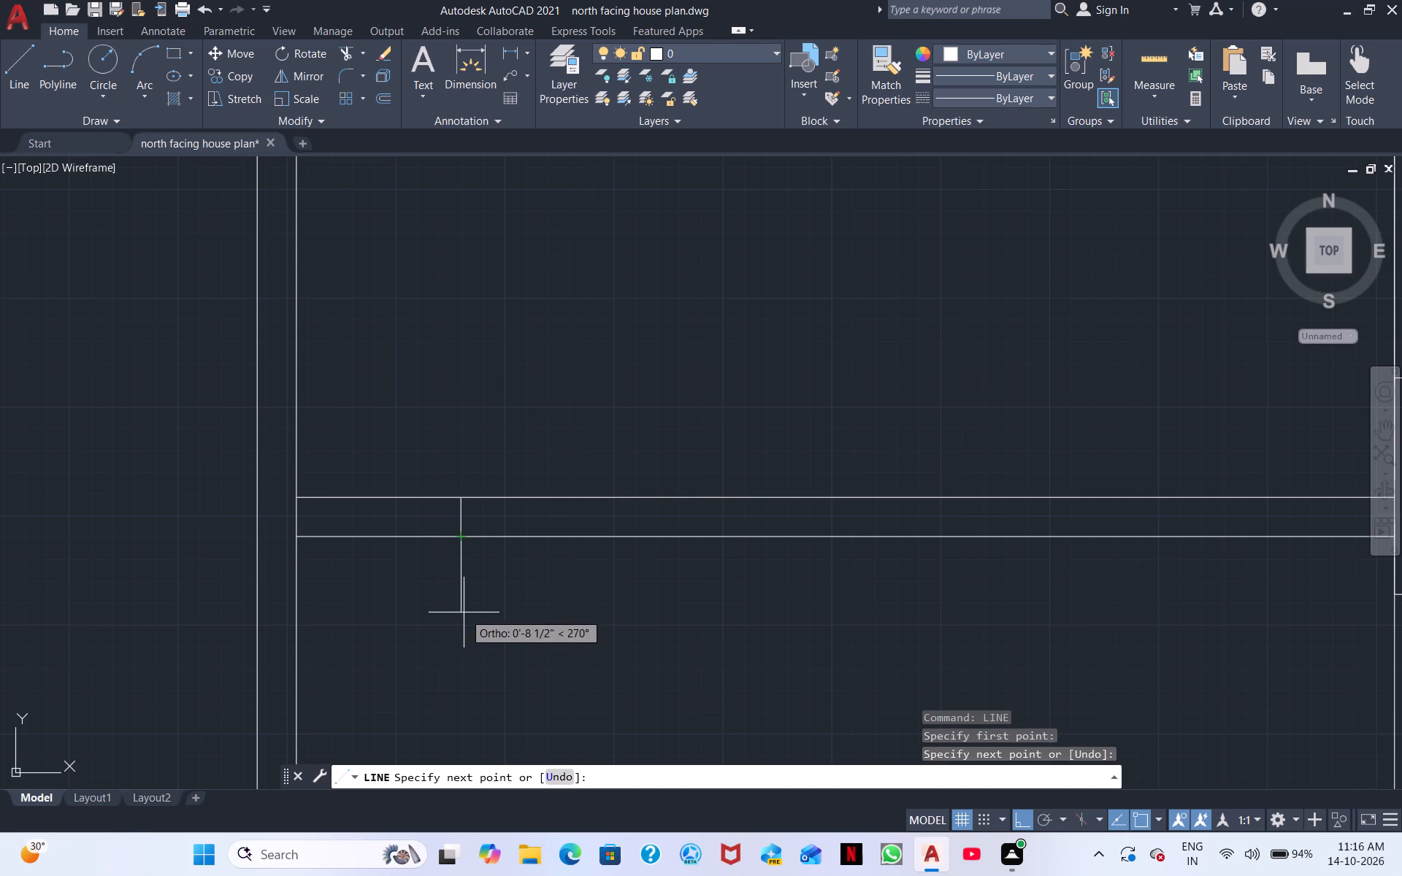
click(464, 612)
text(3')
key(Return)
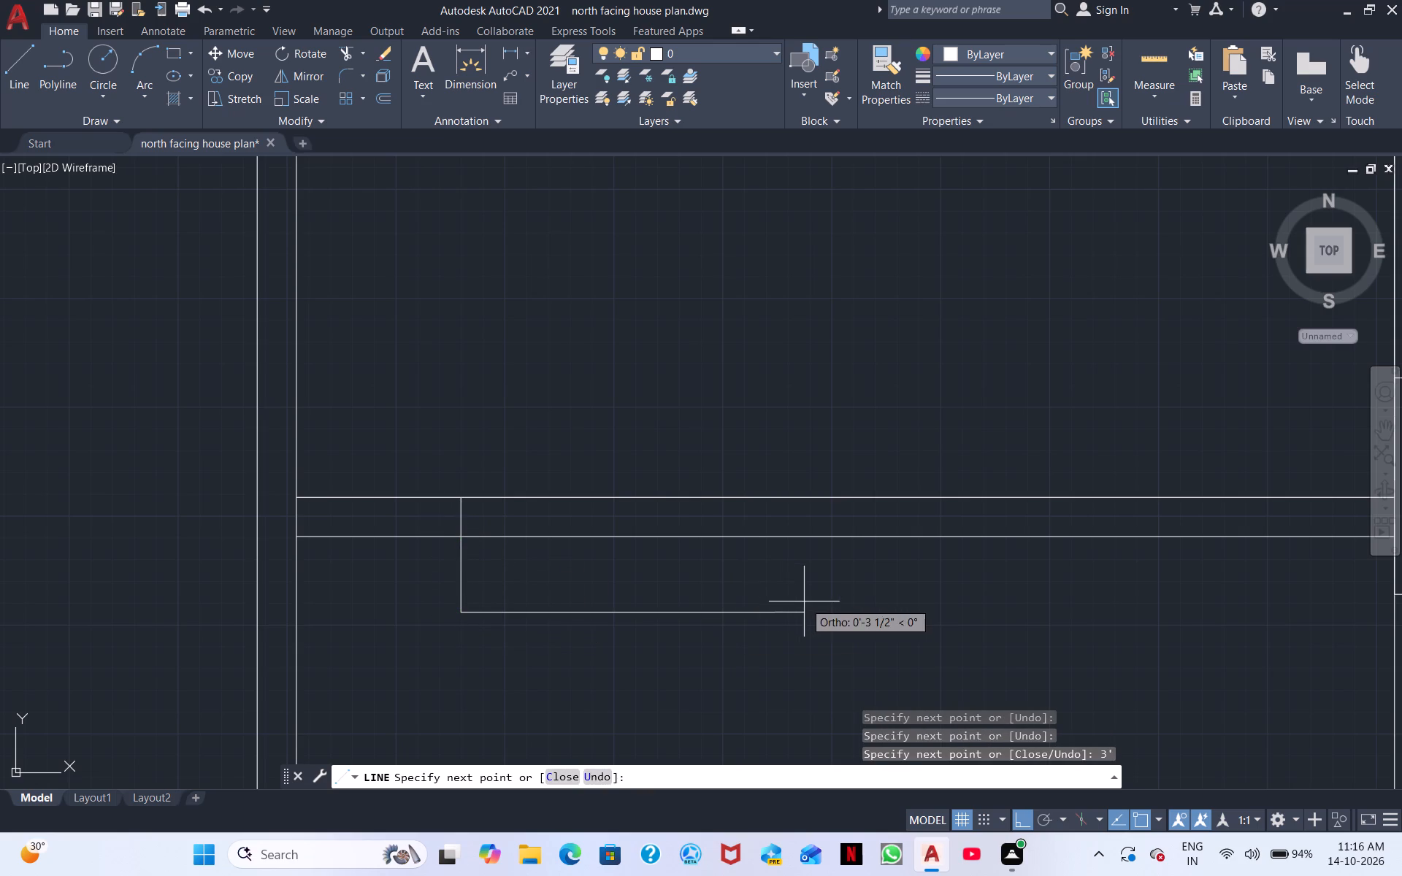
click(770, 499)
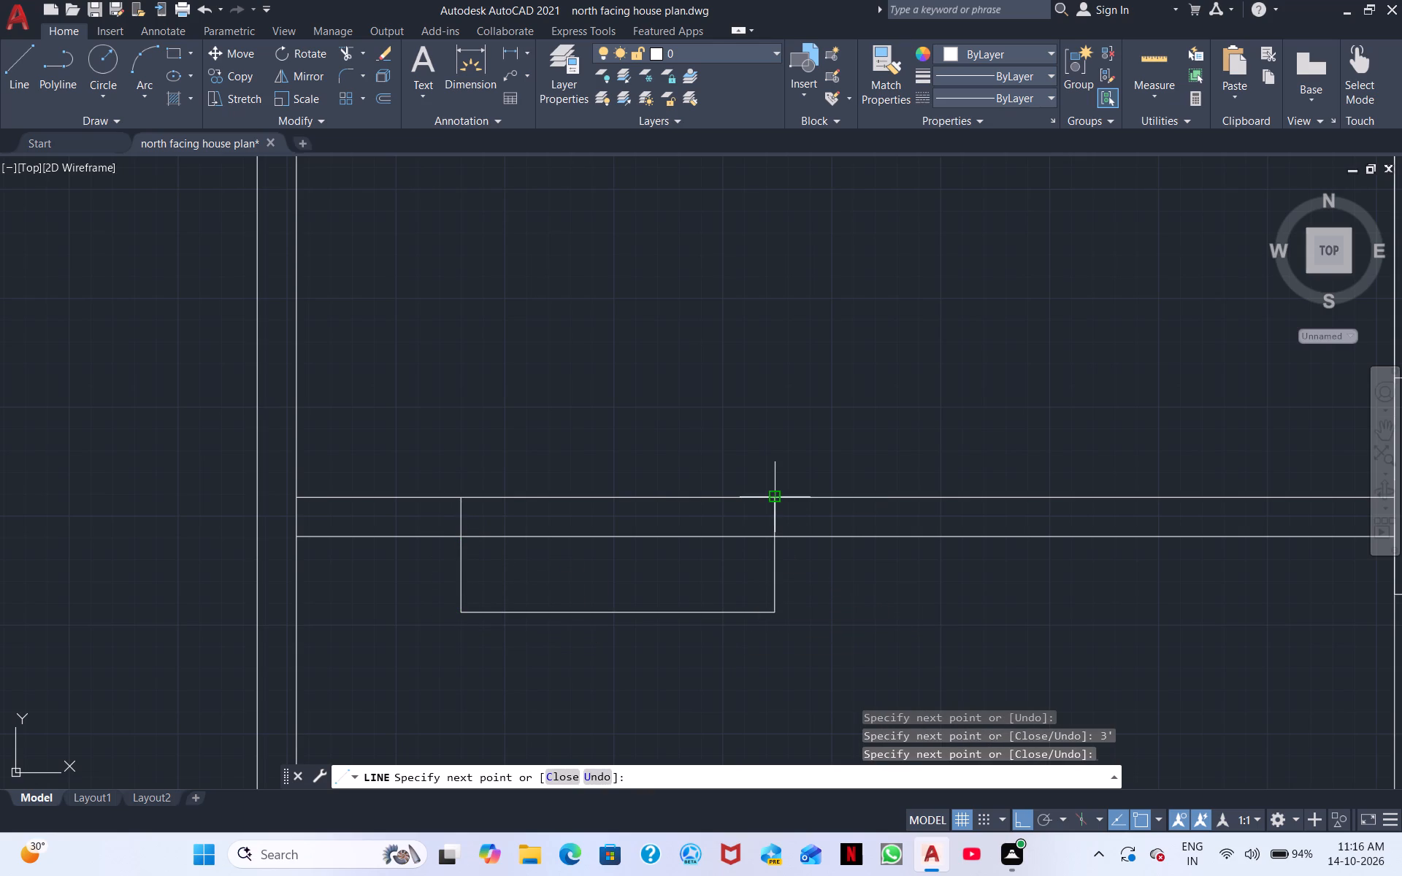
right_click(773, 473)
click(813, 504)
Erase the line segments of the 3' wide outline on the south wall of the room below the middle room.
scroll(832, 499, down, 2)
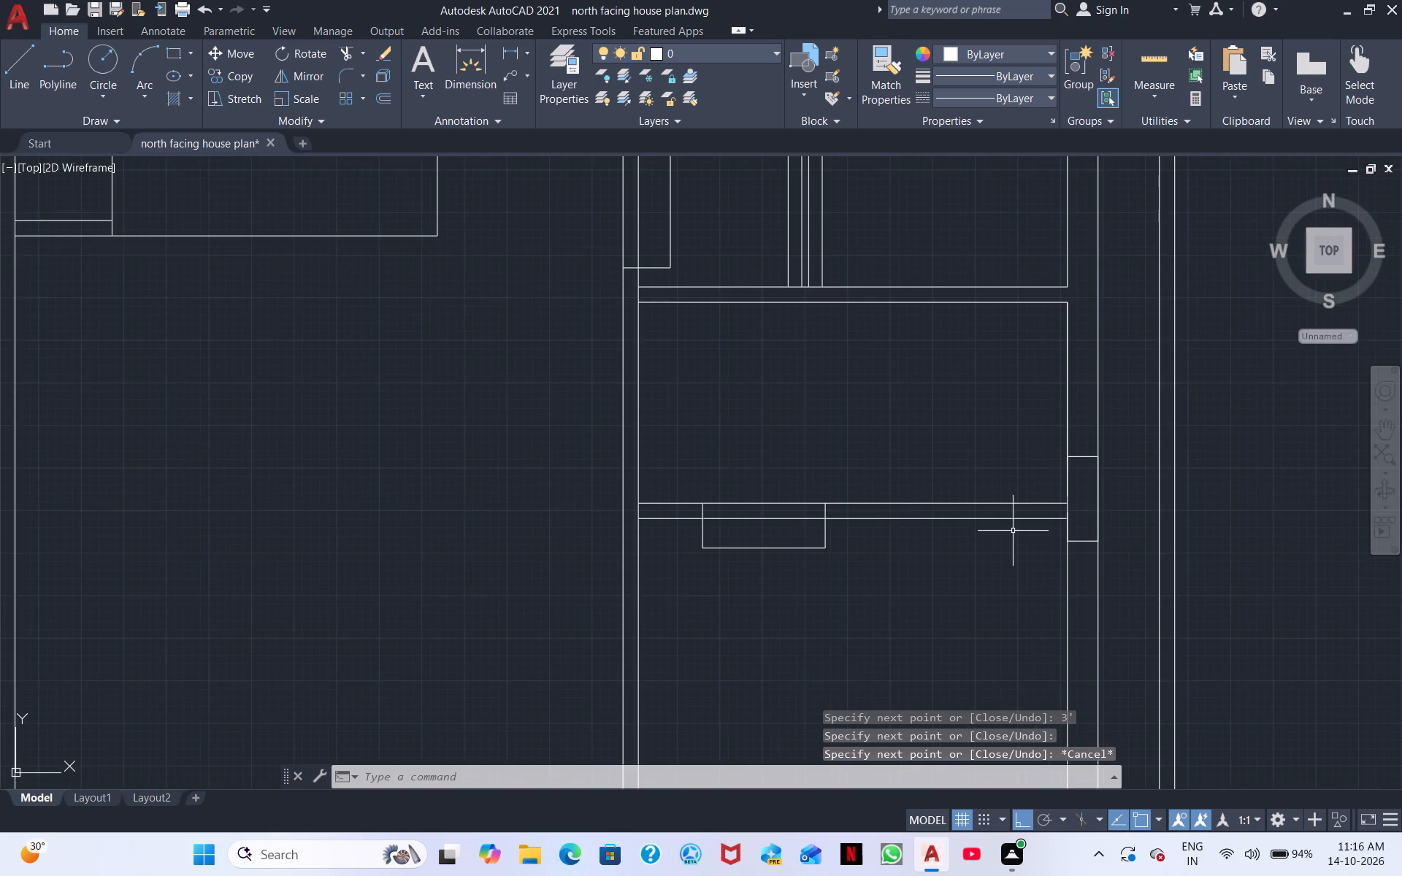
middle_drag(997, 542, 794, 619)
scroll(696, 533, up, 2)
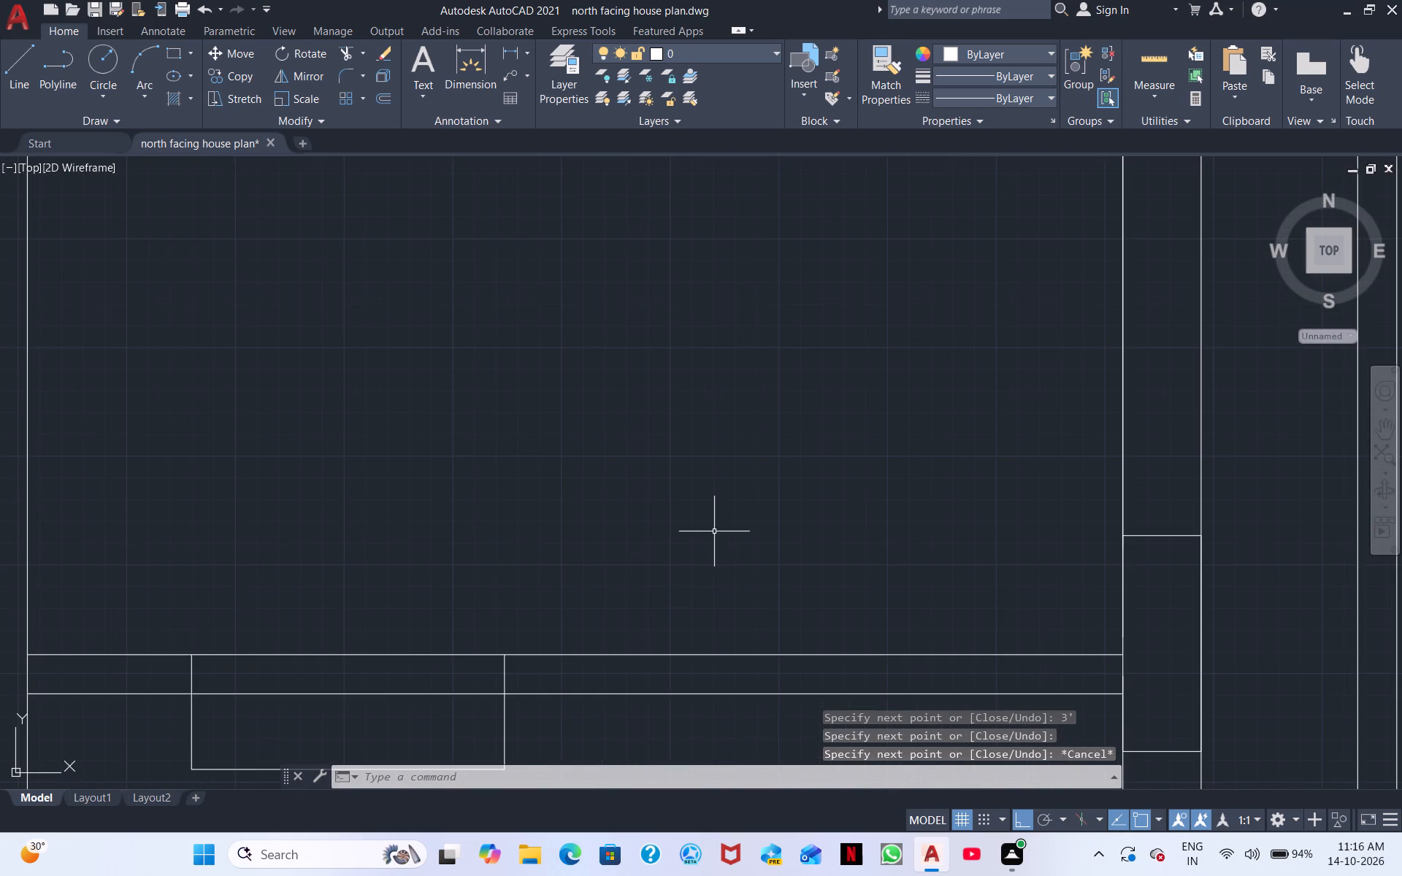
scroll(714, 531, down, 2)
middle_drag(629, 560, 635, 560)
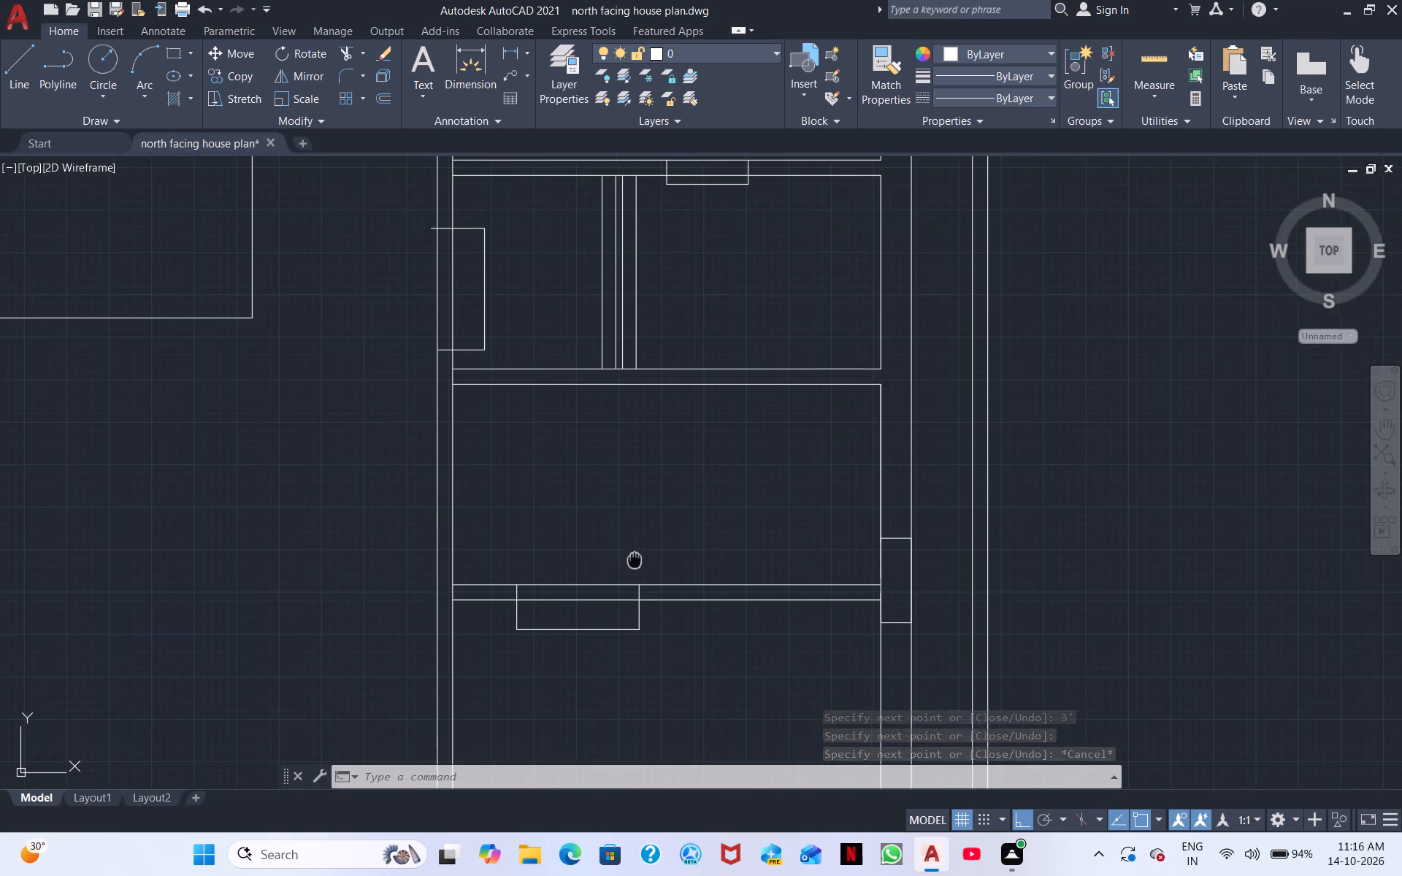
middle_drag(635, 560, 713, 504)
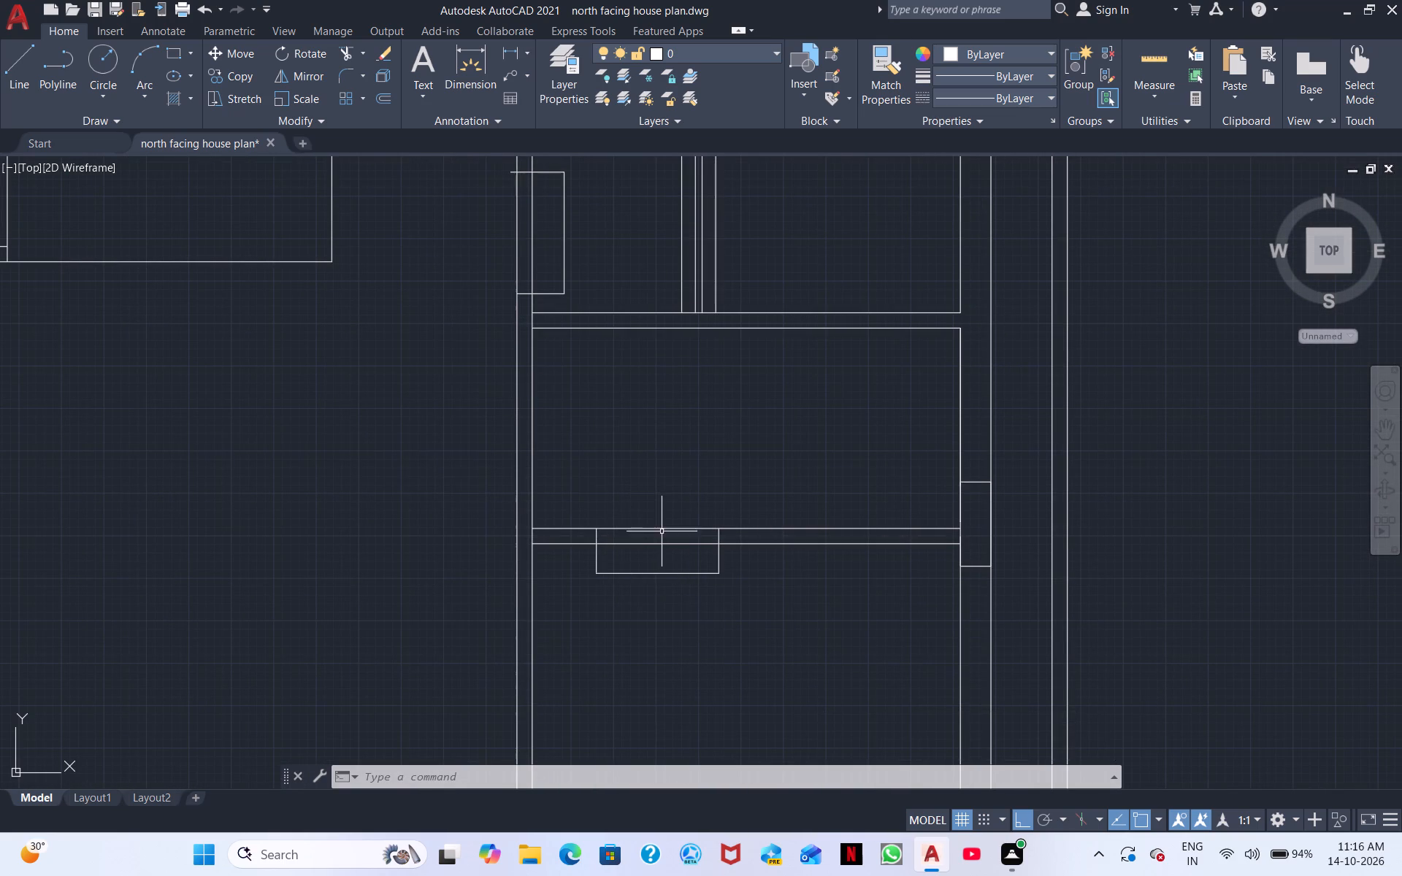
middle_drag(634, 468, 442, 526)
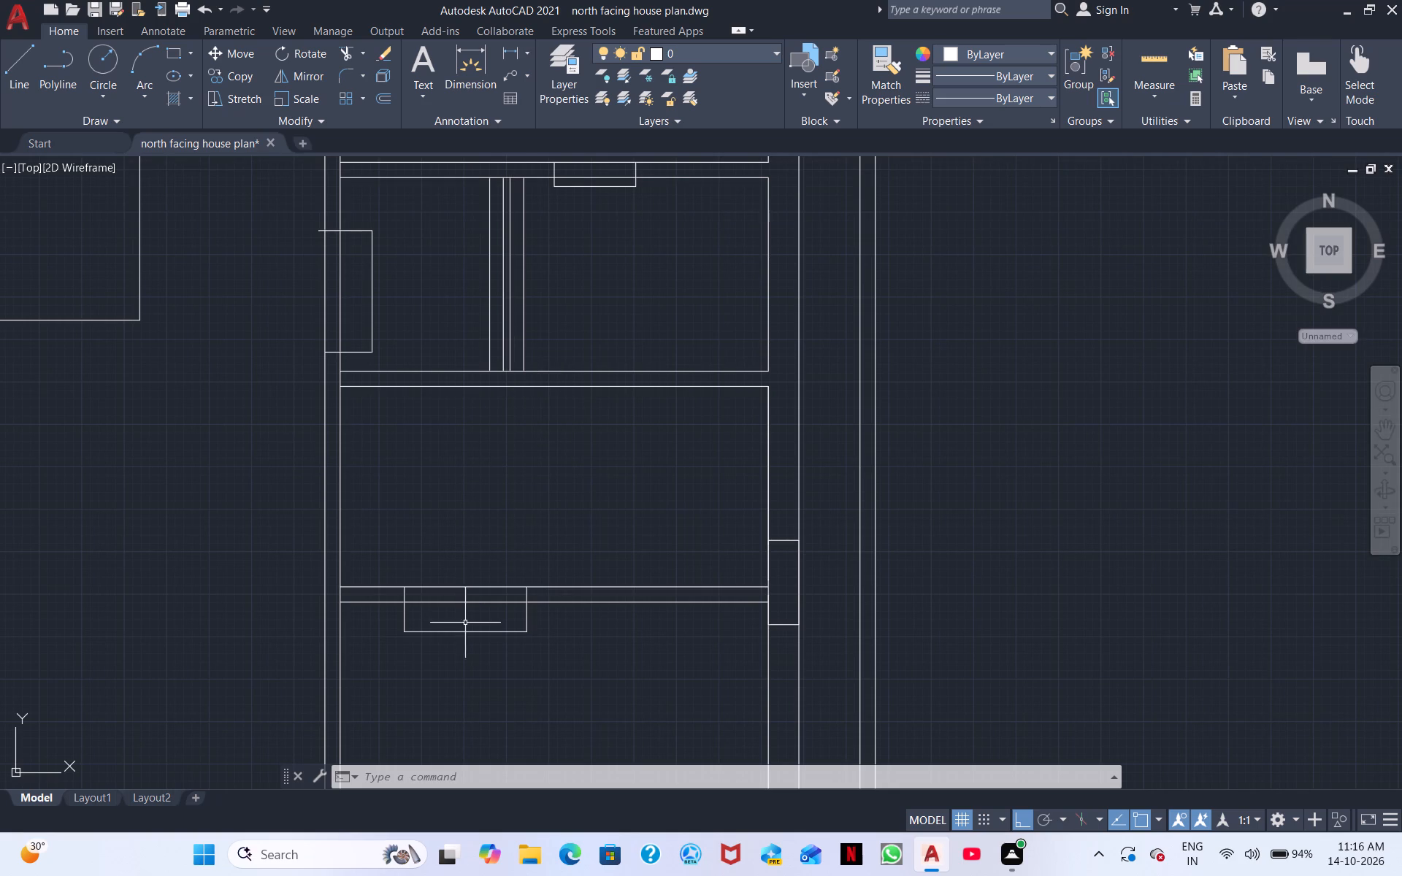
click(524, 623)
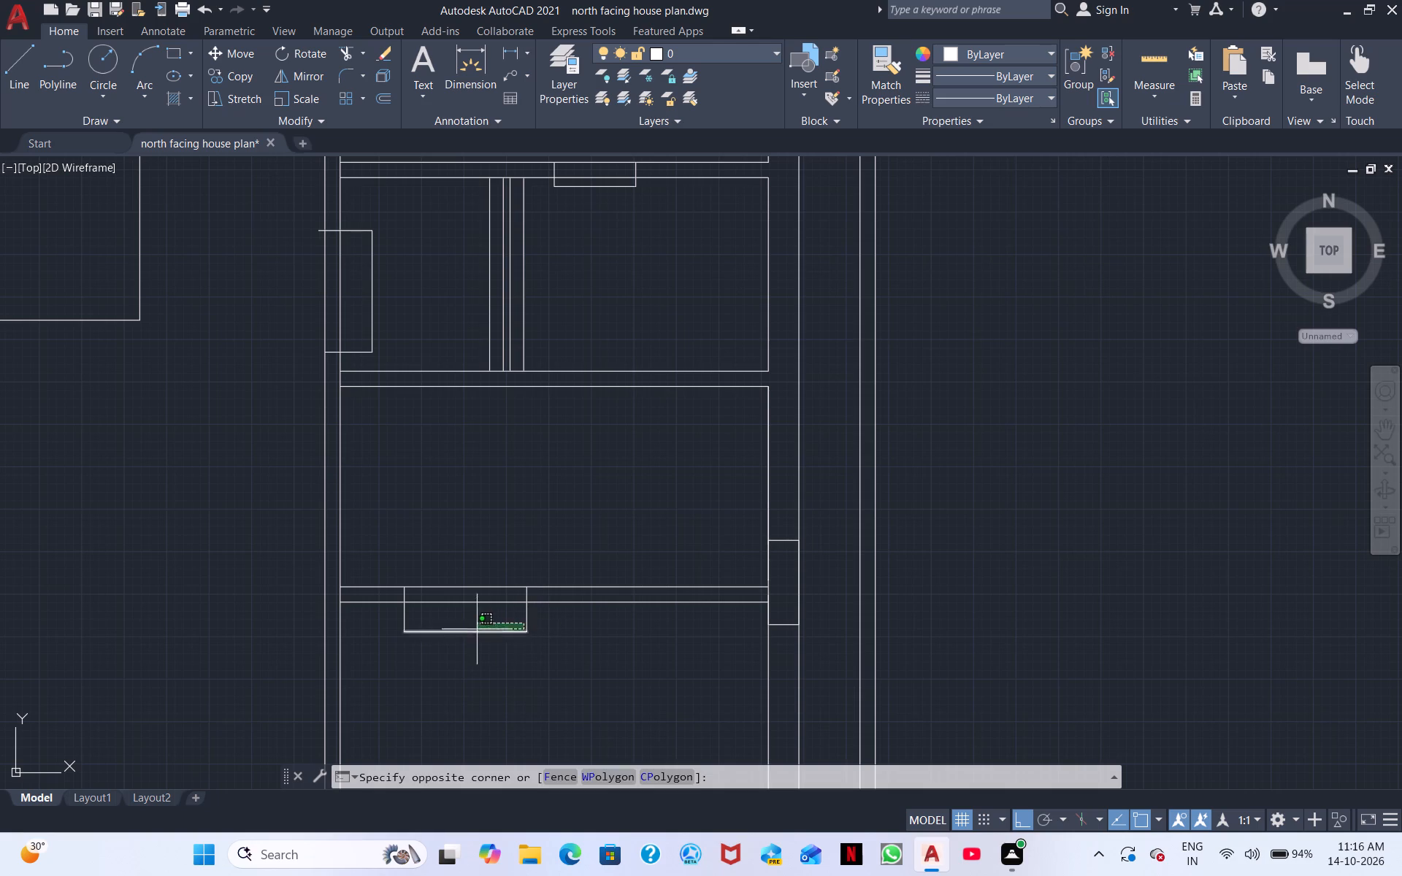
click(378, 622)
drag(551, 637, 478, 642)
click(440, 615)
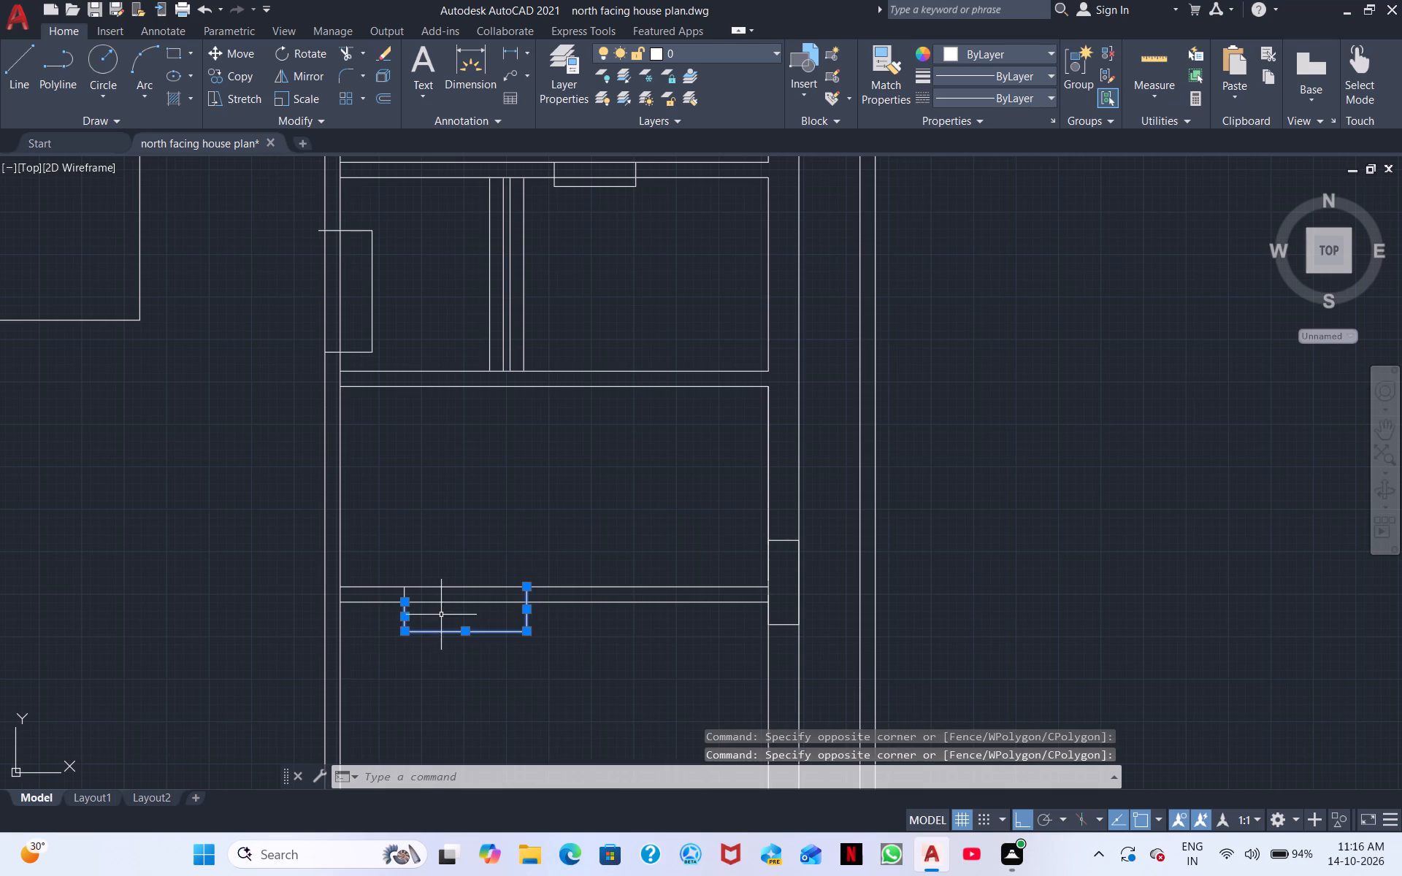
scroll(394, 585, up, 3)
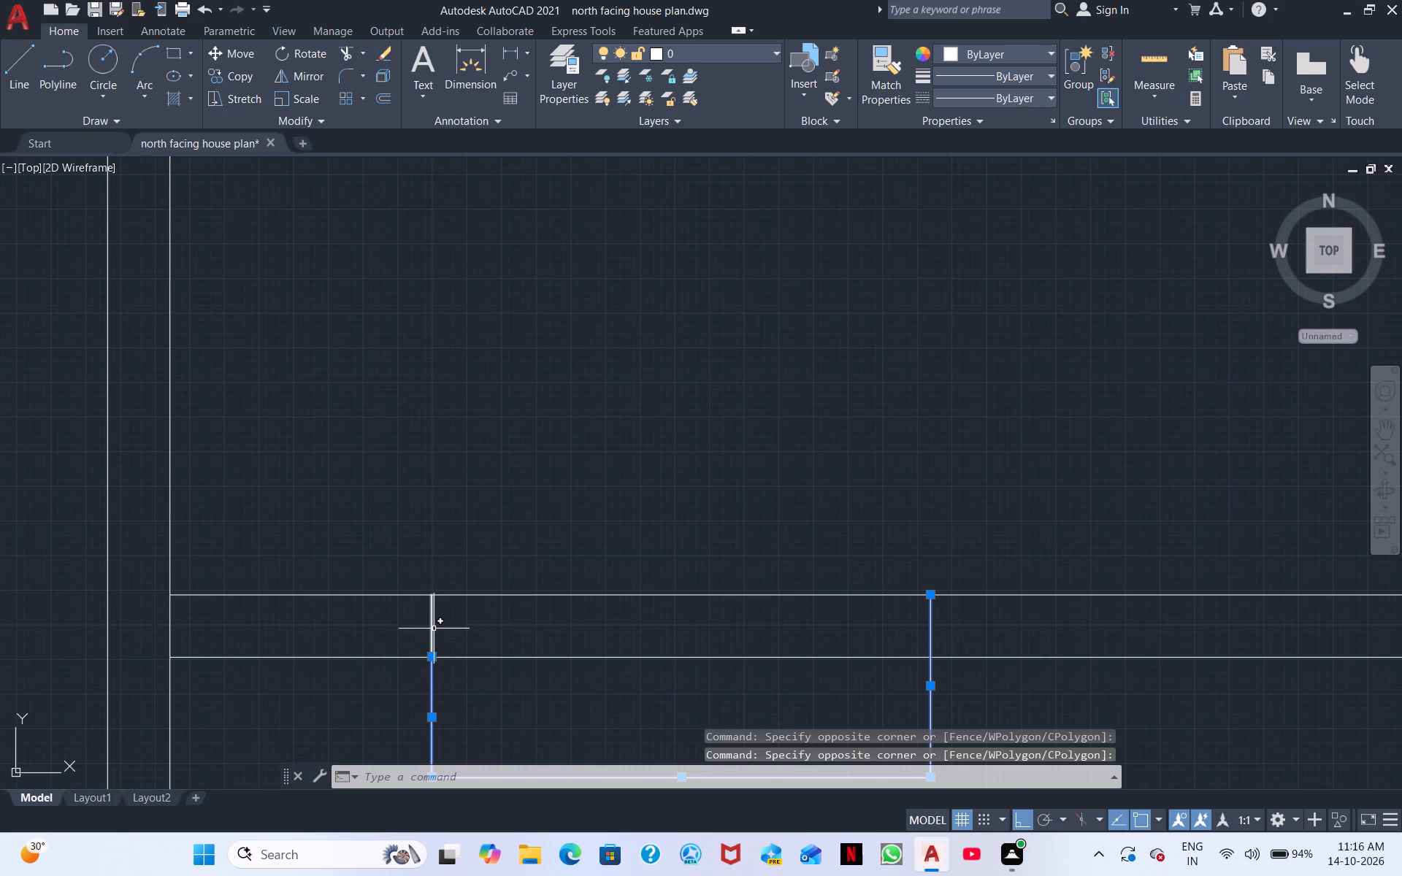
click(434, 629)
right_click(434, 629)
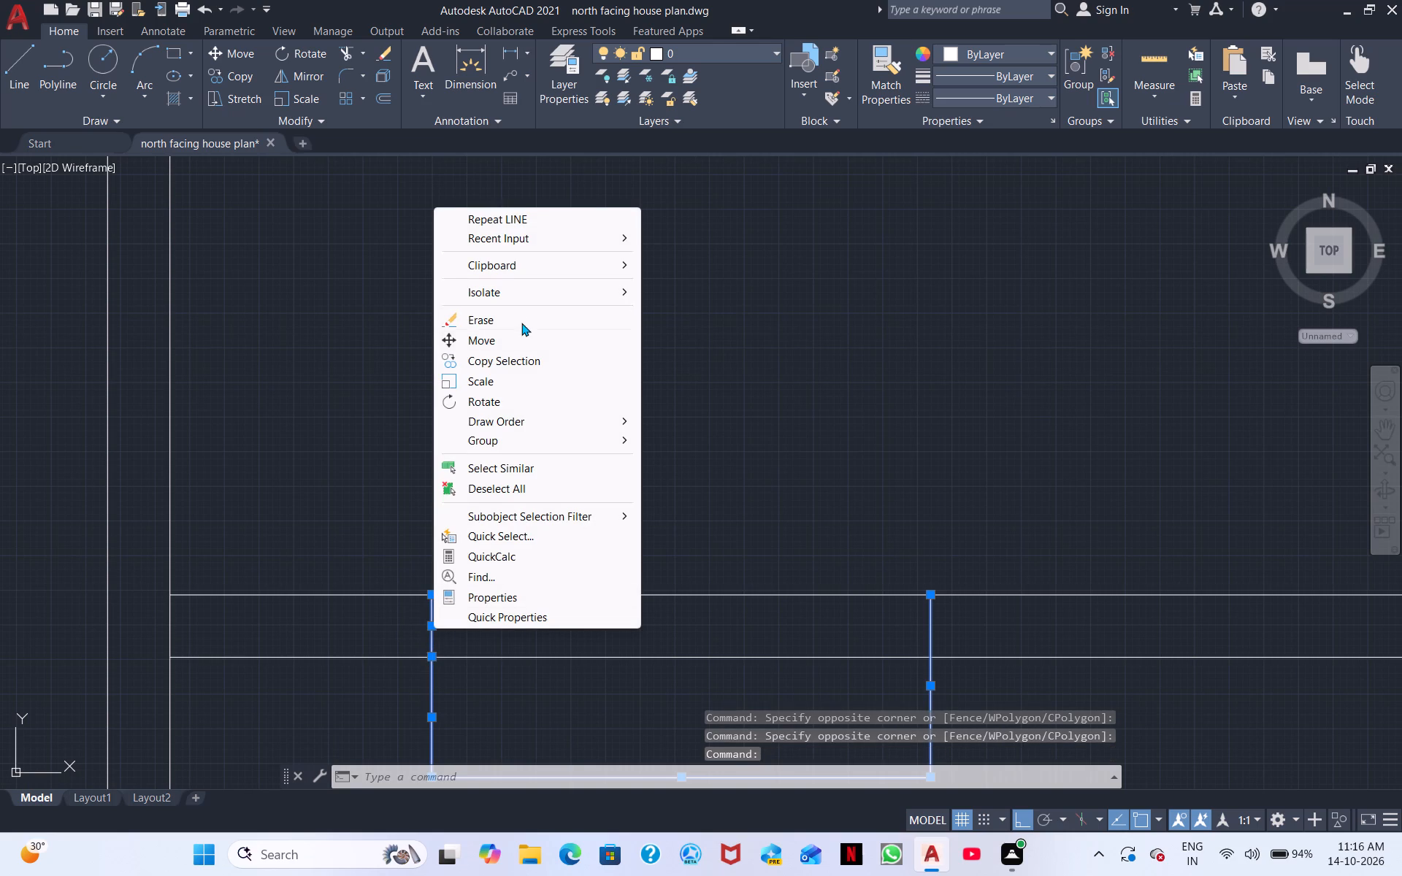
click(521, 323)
Extend the two easternmost partition lines of the middle room south through the room below to the southern line of its south wall.
scroll(572, 410, down, 2)
middle_drag(668, 461, 494, 677)
scroll(497, 649, down, 1)
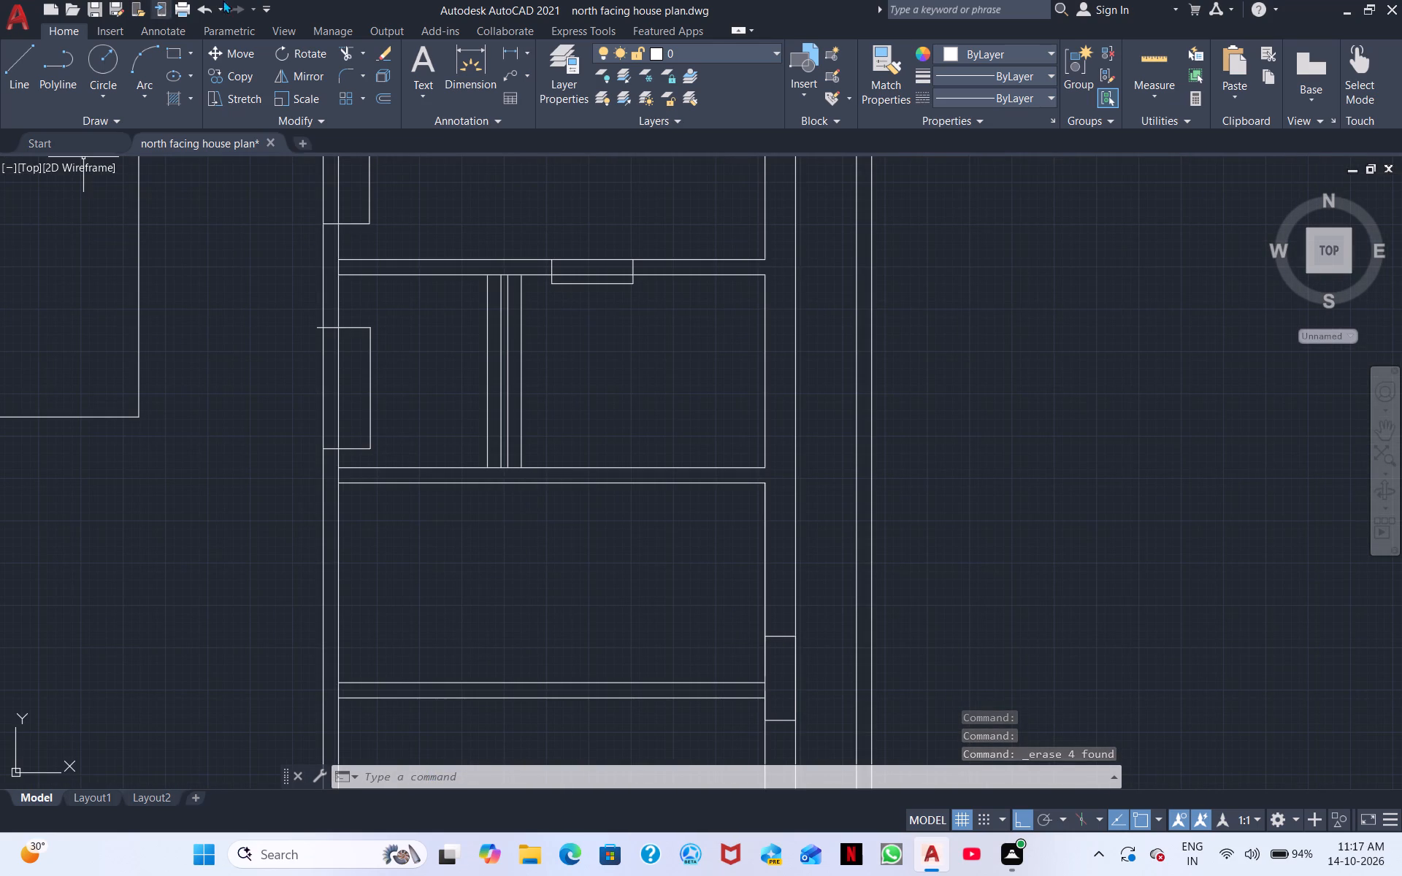
click(345, 54)
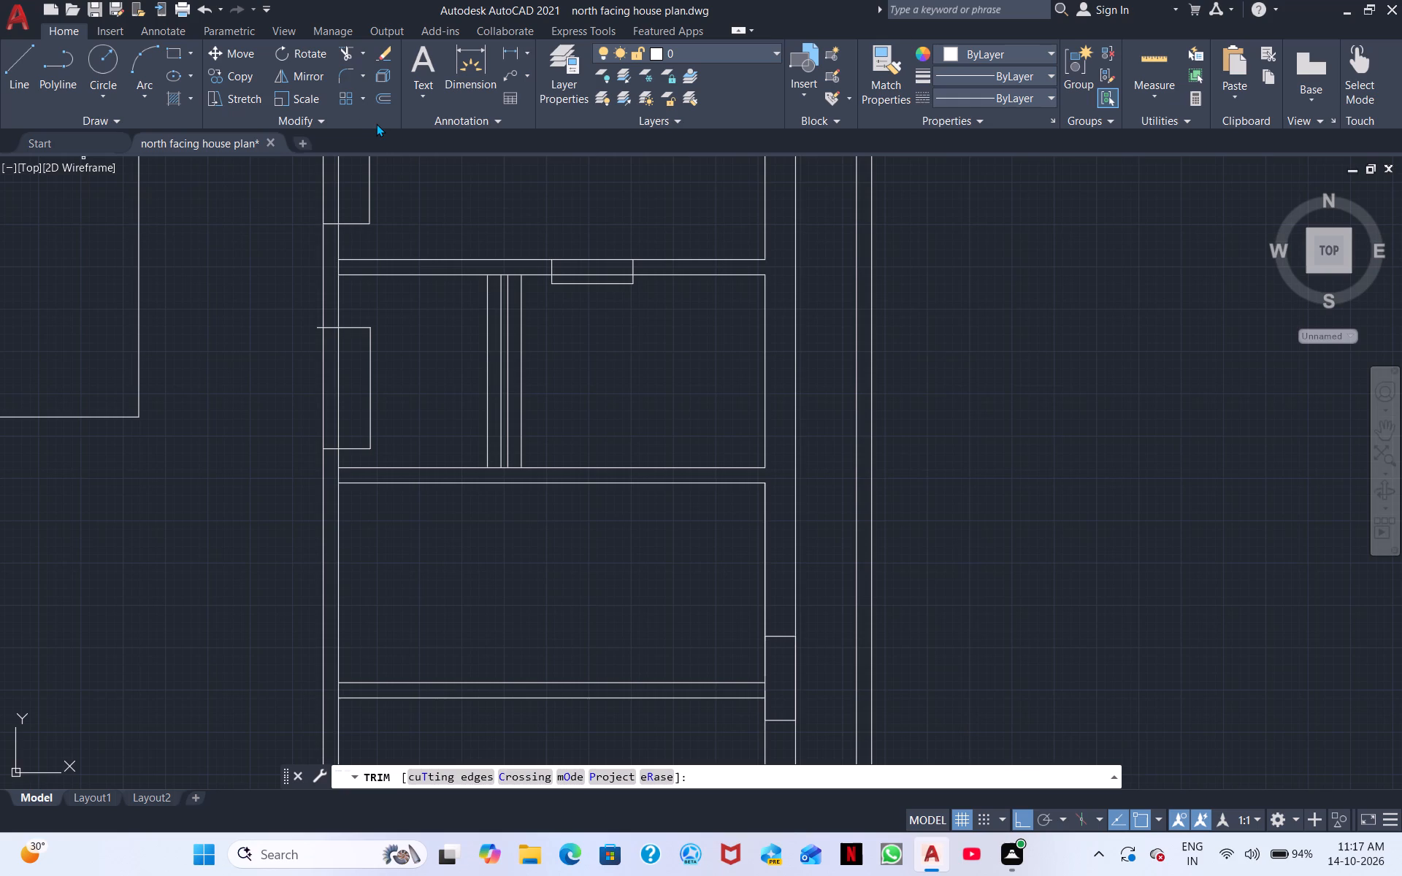
shift+click(521, 458)
shift+click(521, 458)
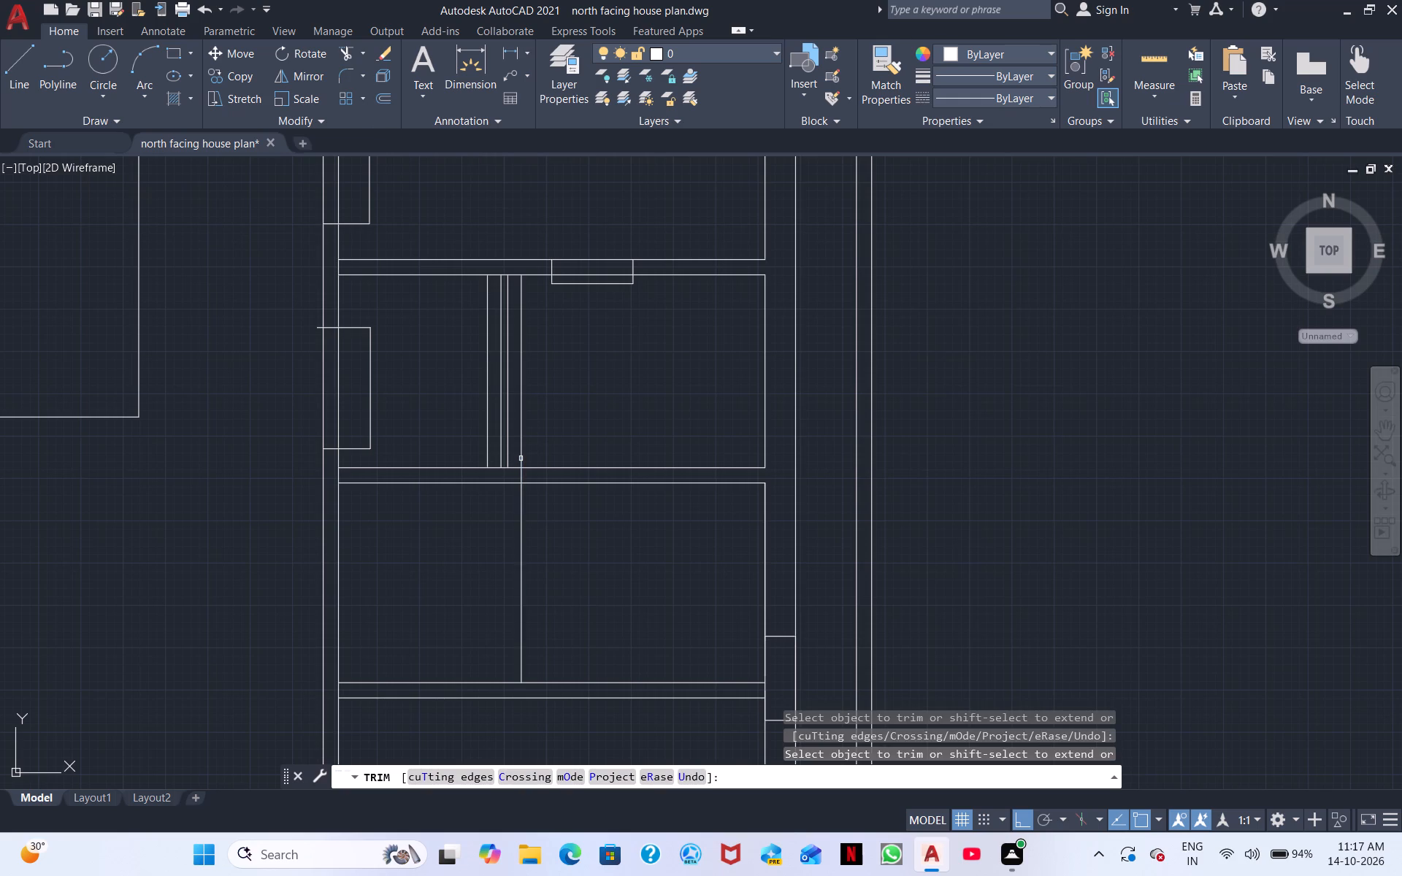
shift+click(509, 458)
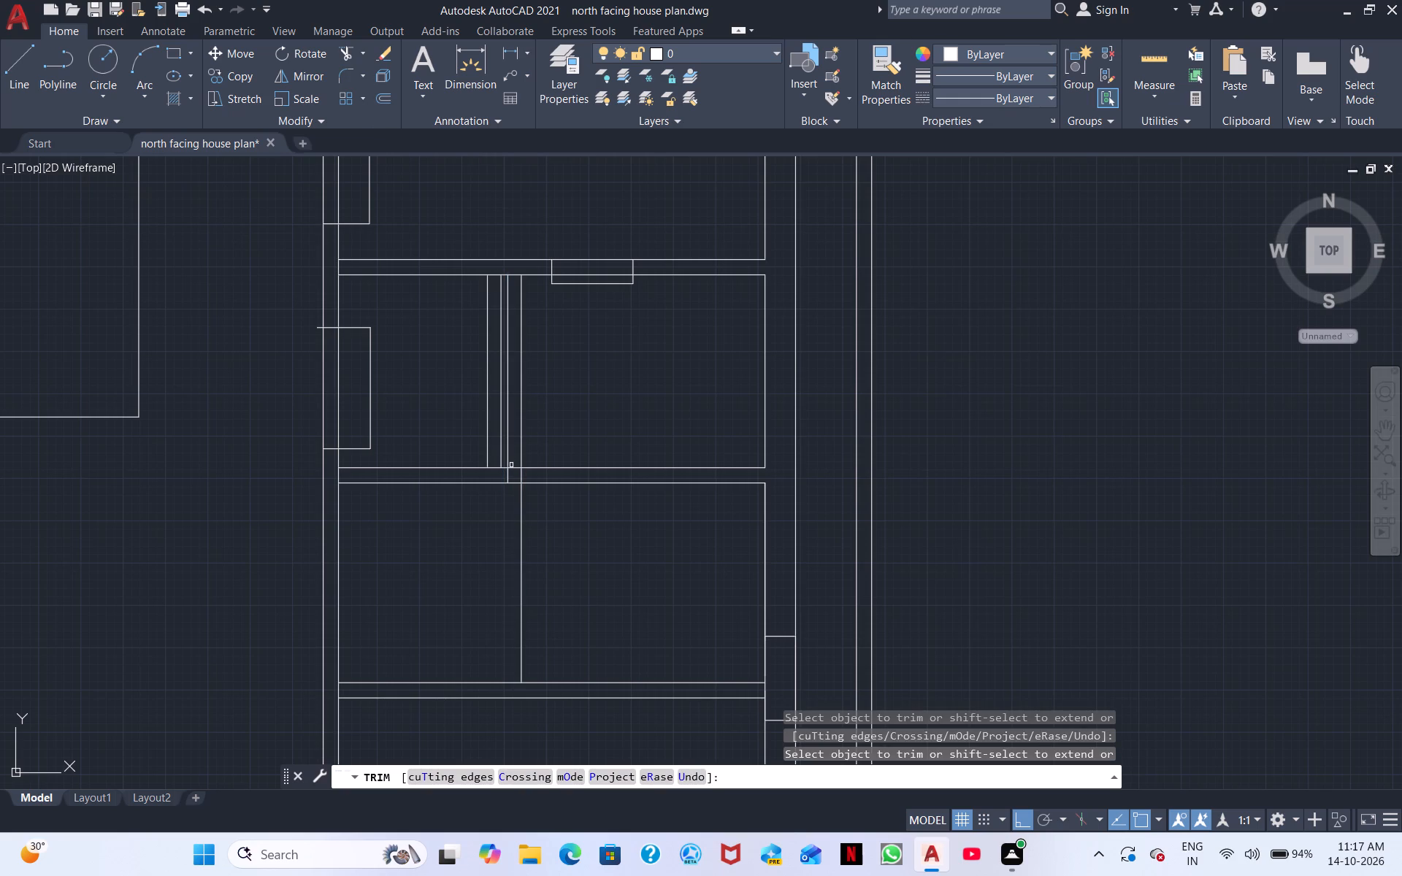
shift+click(507, 480)
shift+click(506, 609)
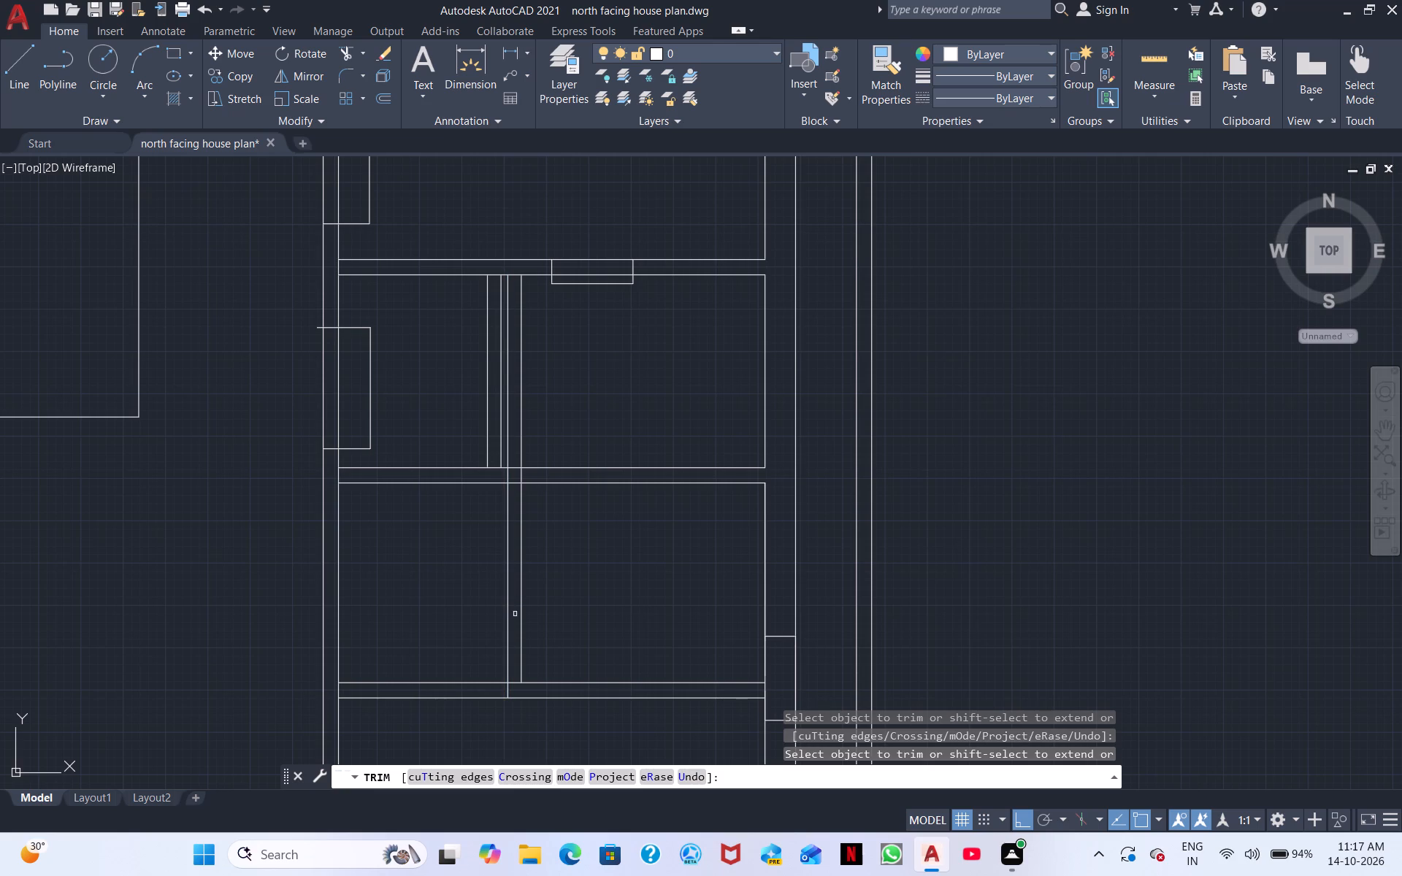
shift+click(521, 615)
key(Escape)
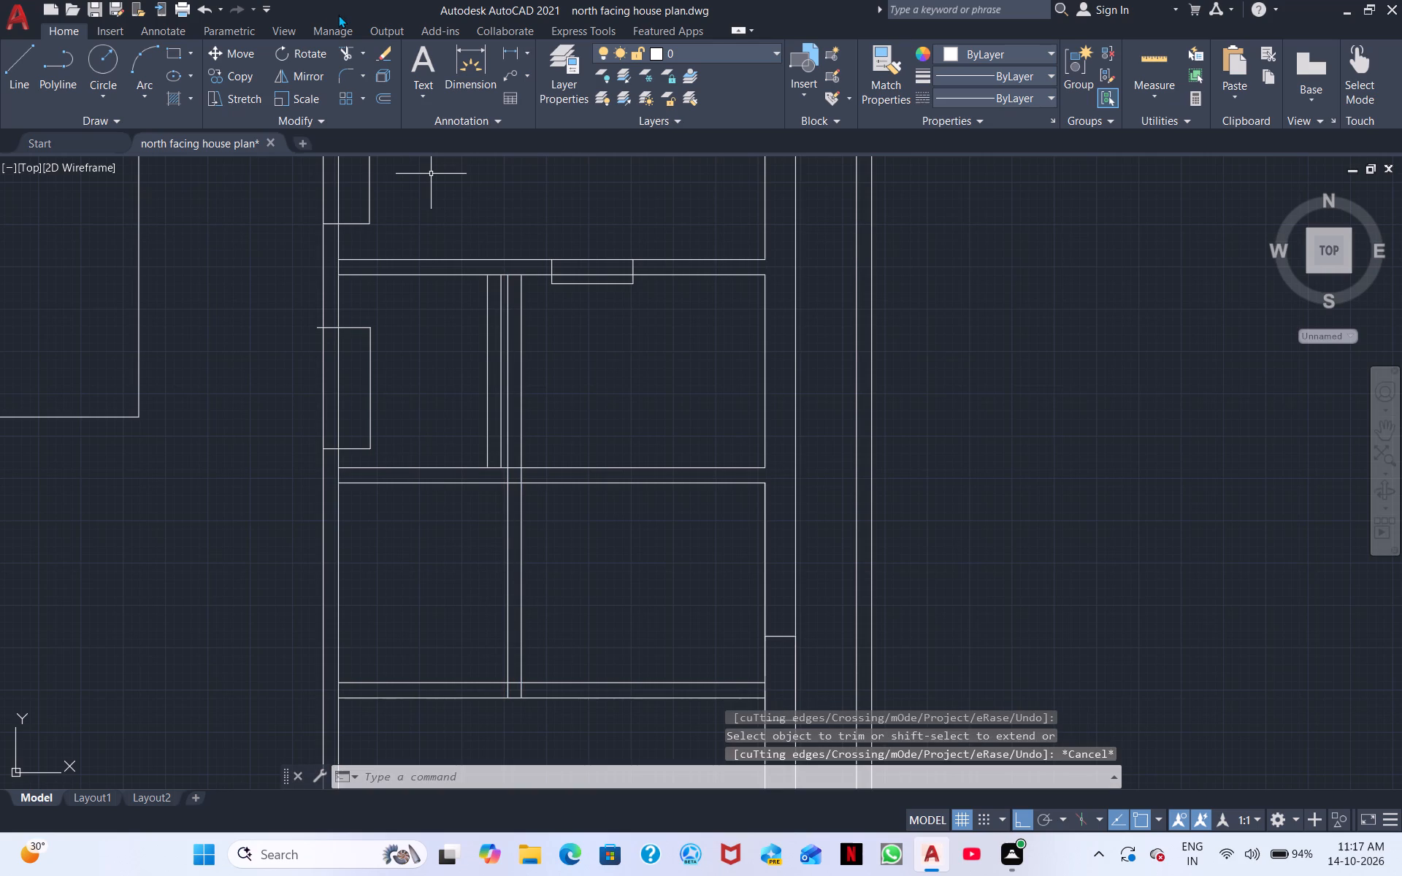
Draw a 2' long three-sided outline across the extended partition near its south end, projecting about 1'-2" east of the partition.
click(17, 69)
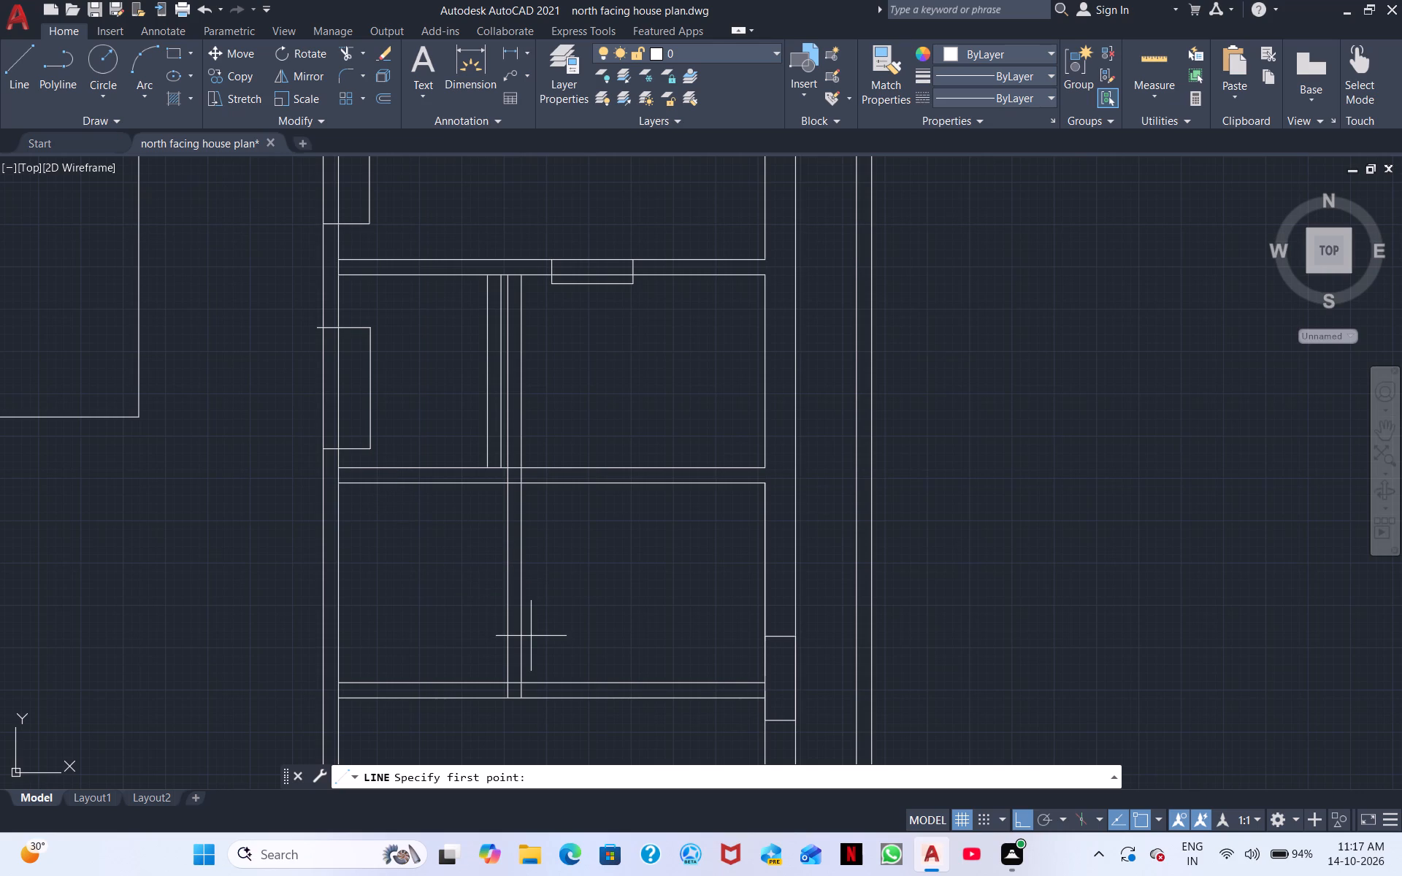
scroll(531, 636, up, 1)
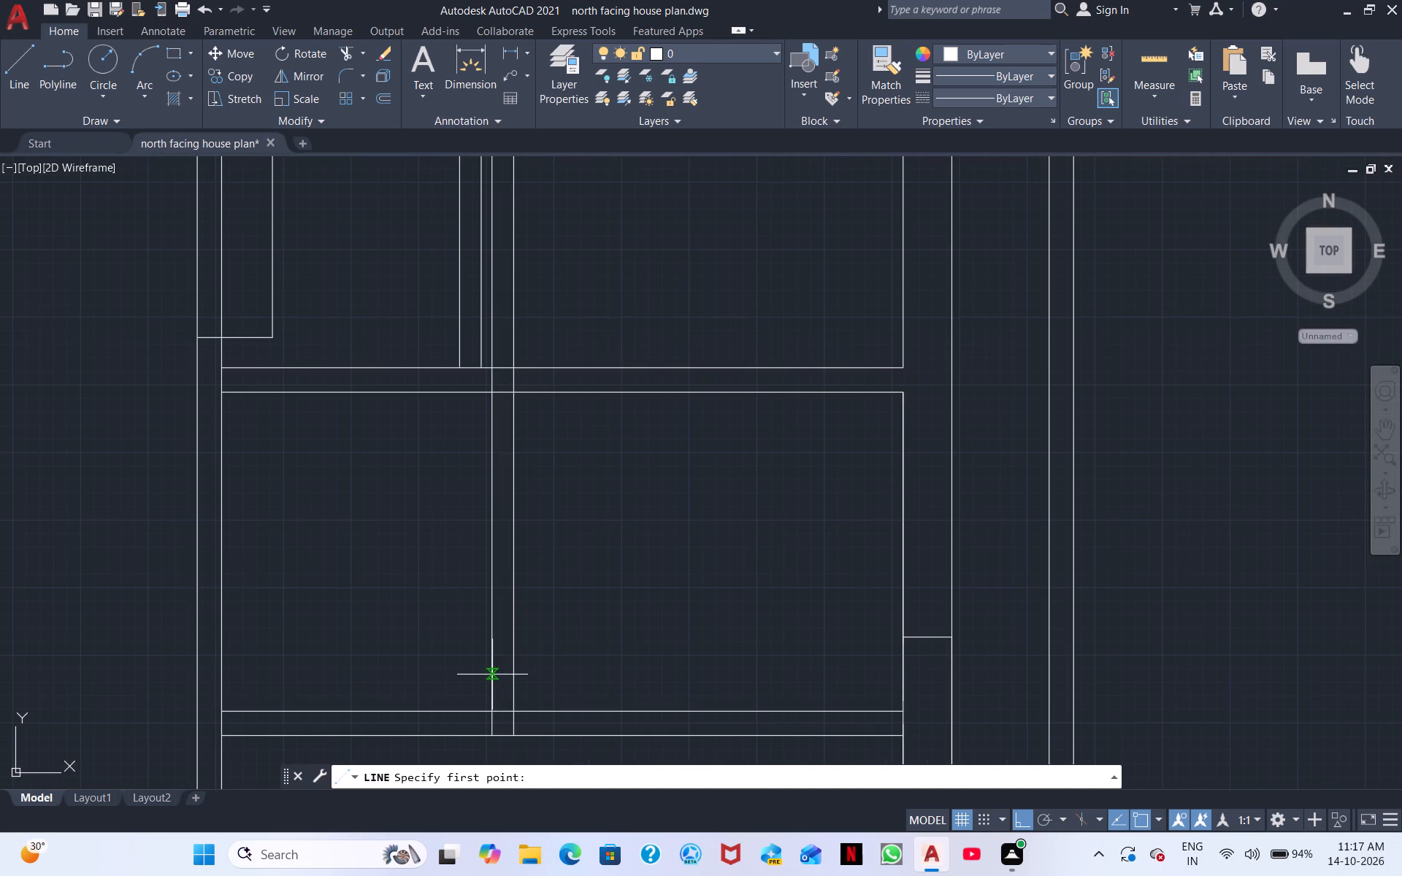
click(492, 675)
click(517, 673)
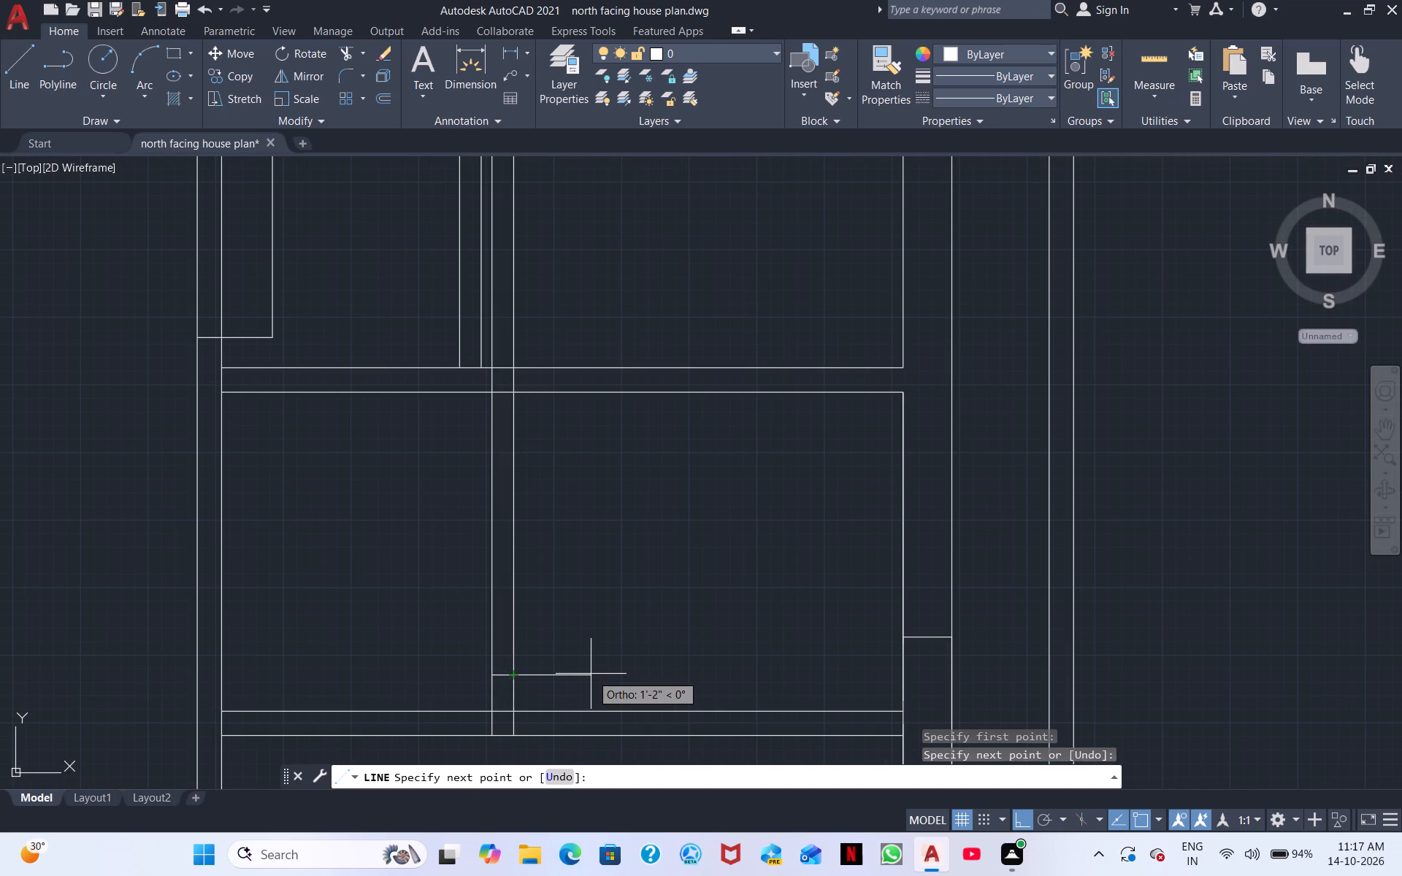
click(591, 674)
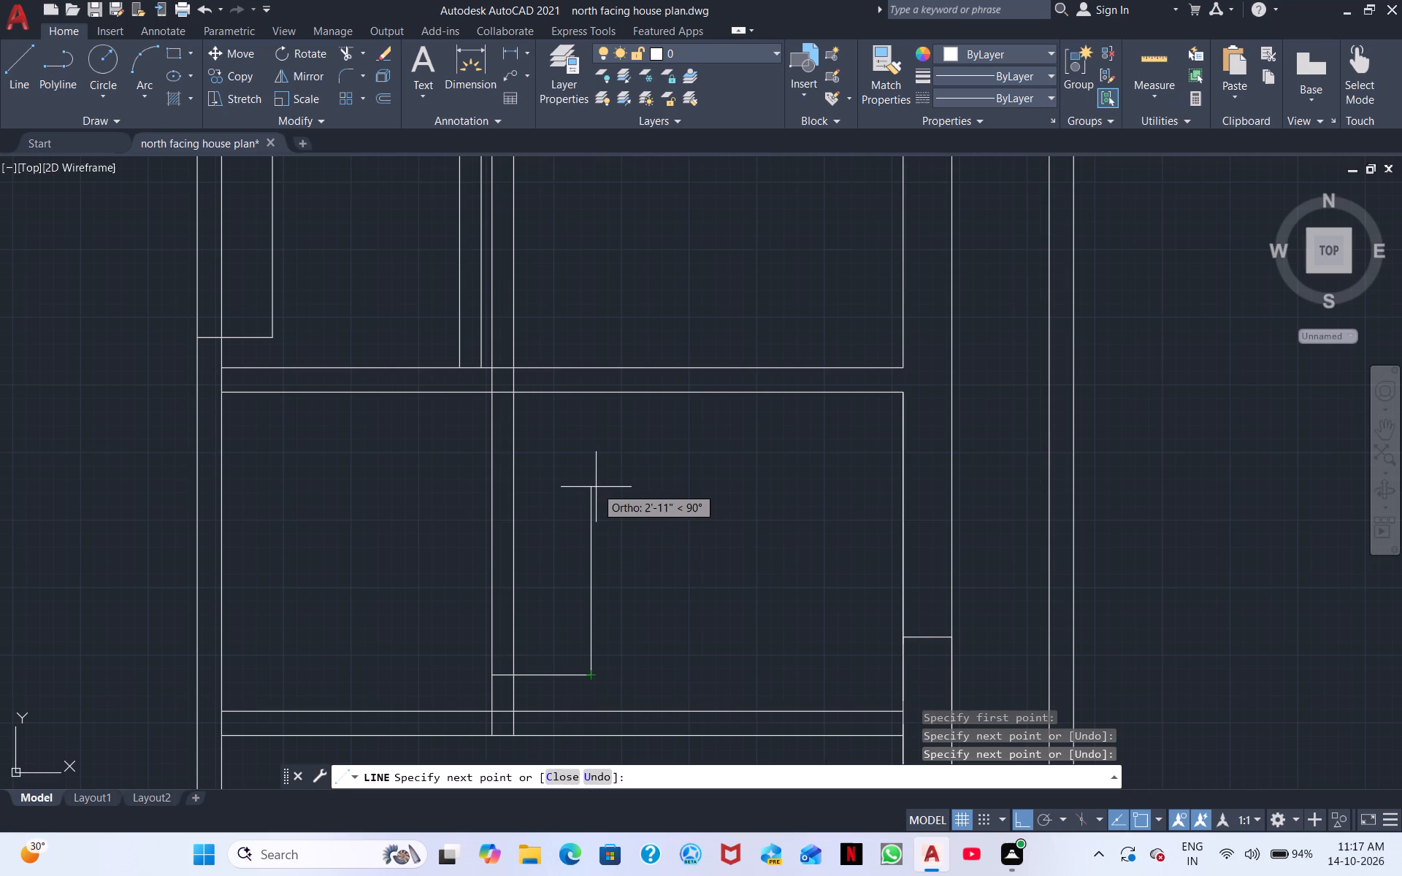
text(2')
key(Return)
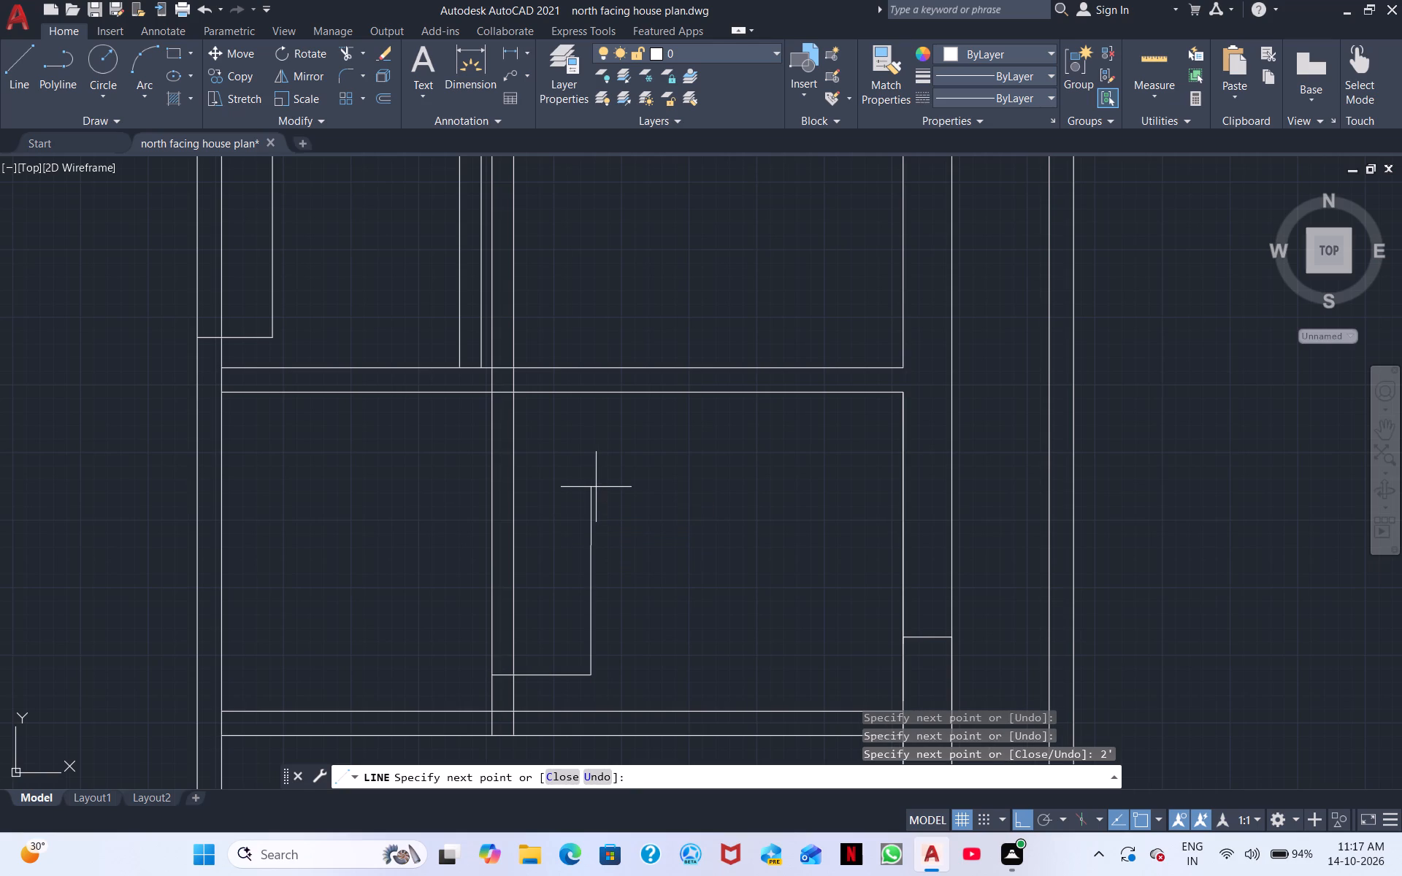
click(512, 542)
click(492, 544)
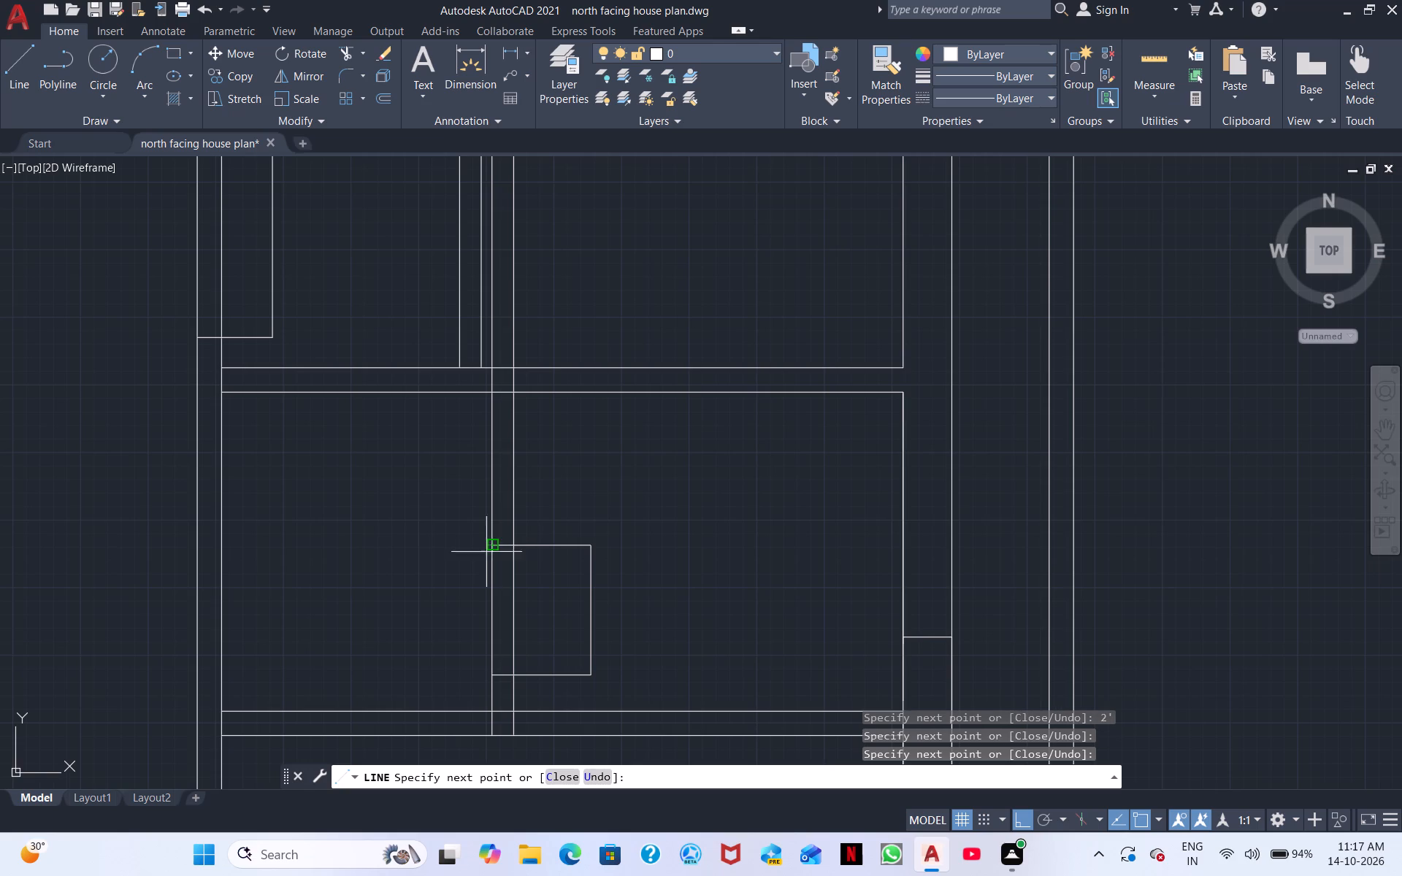
right_click(486, 556)
right_click(486, 556)
click(525, 582)
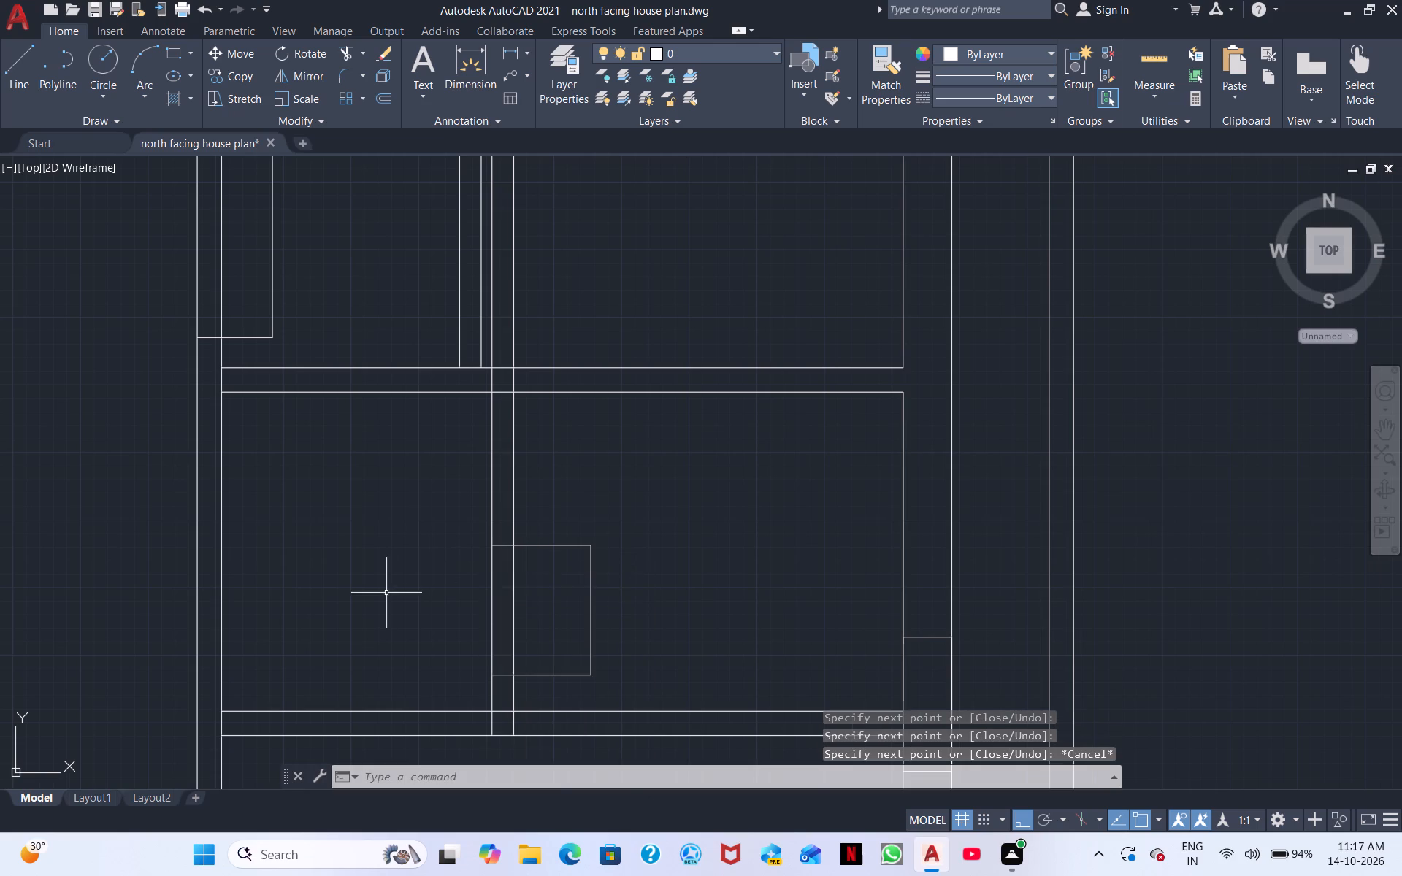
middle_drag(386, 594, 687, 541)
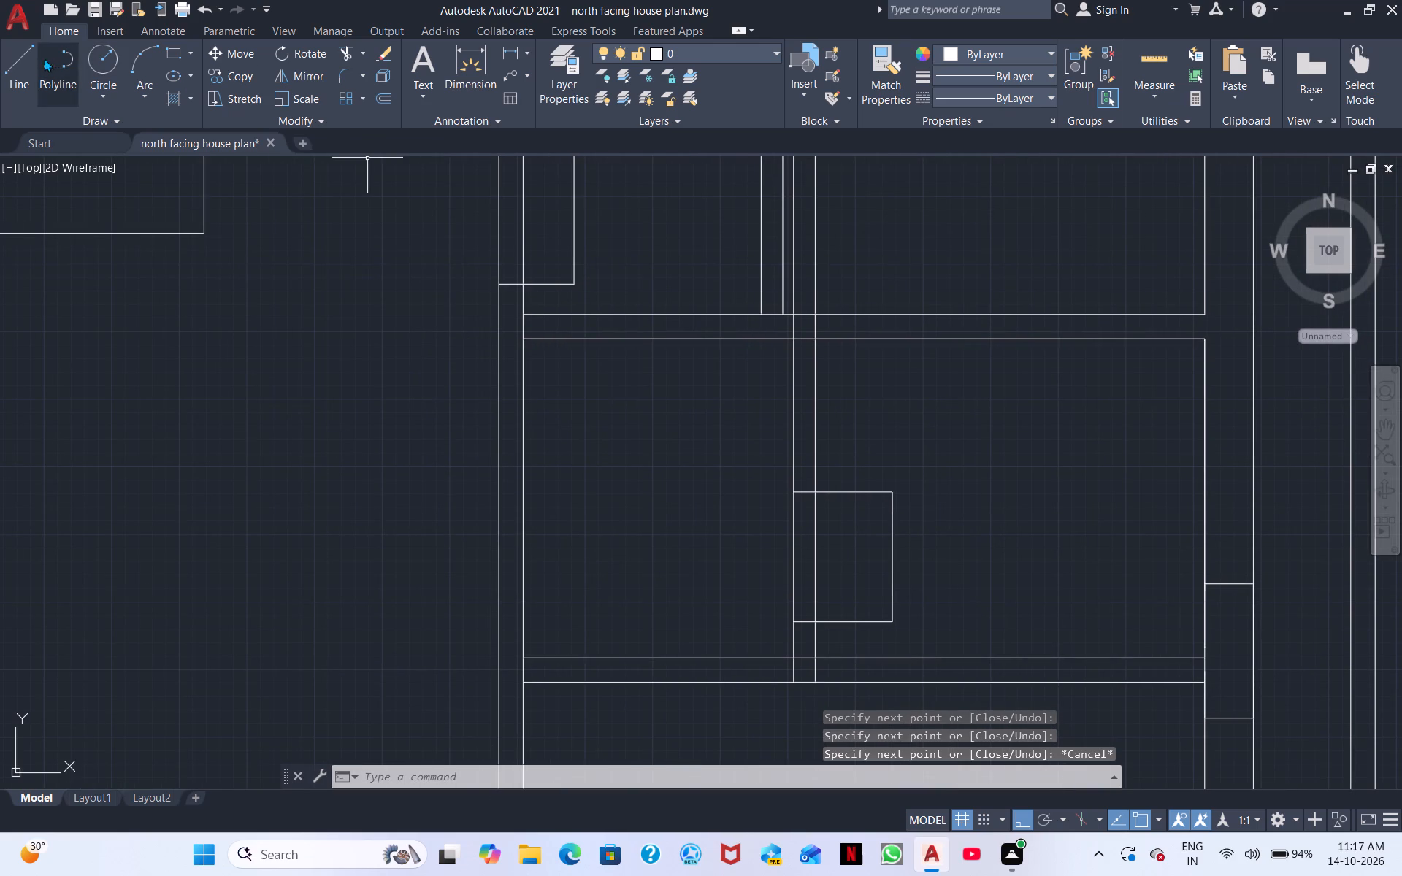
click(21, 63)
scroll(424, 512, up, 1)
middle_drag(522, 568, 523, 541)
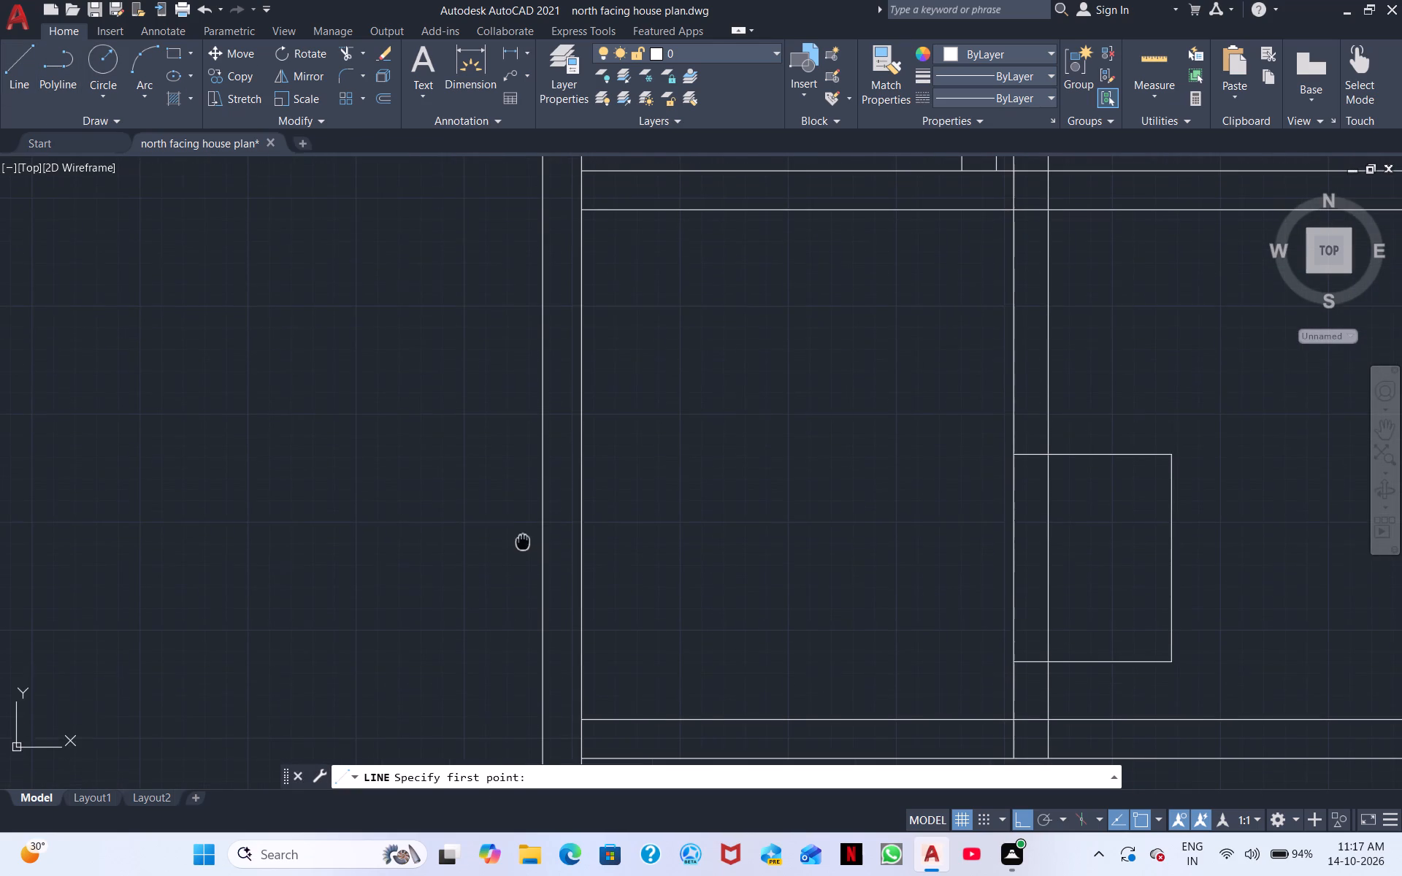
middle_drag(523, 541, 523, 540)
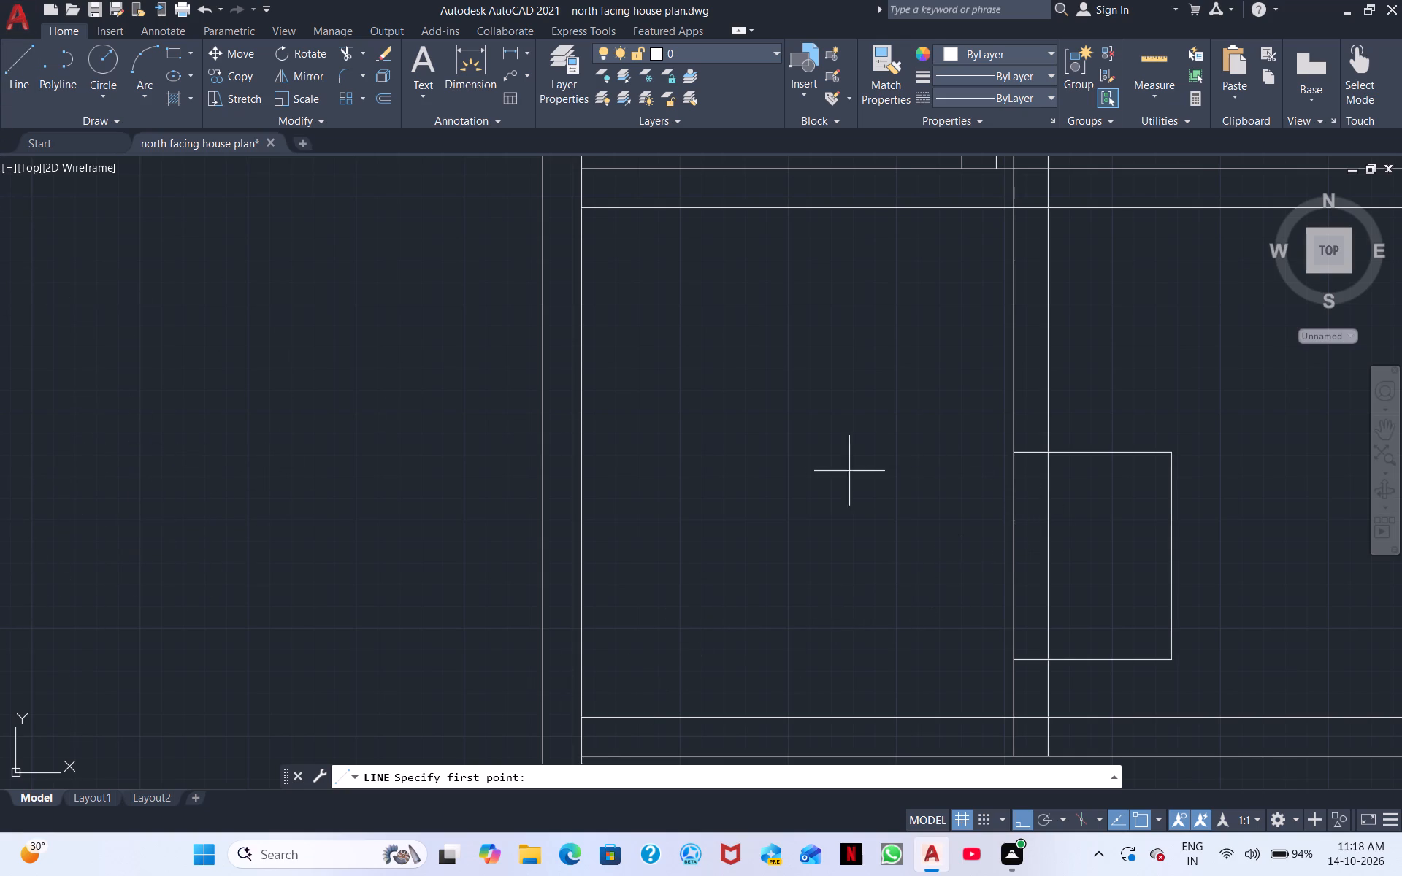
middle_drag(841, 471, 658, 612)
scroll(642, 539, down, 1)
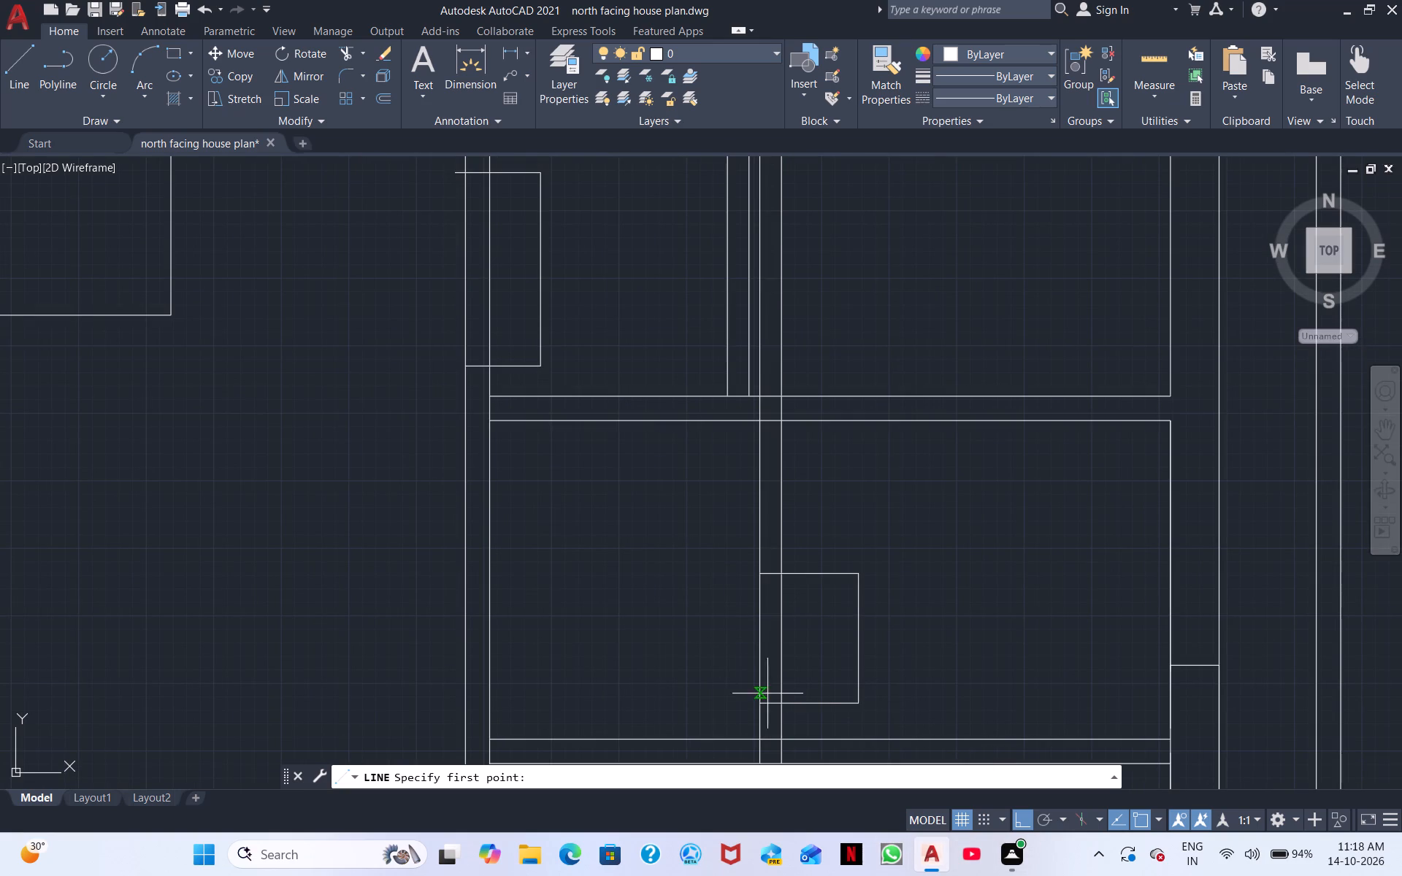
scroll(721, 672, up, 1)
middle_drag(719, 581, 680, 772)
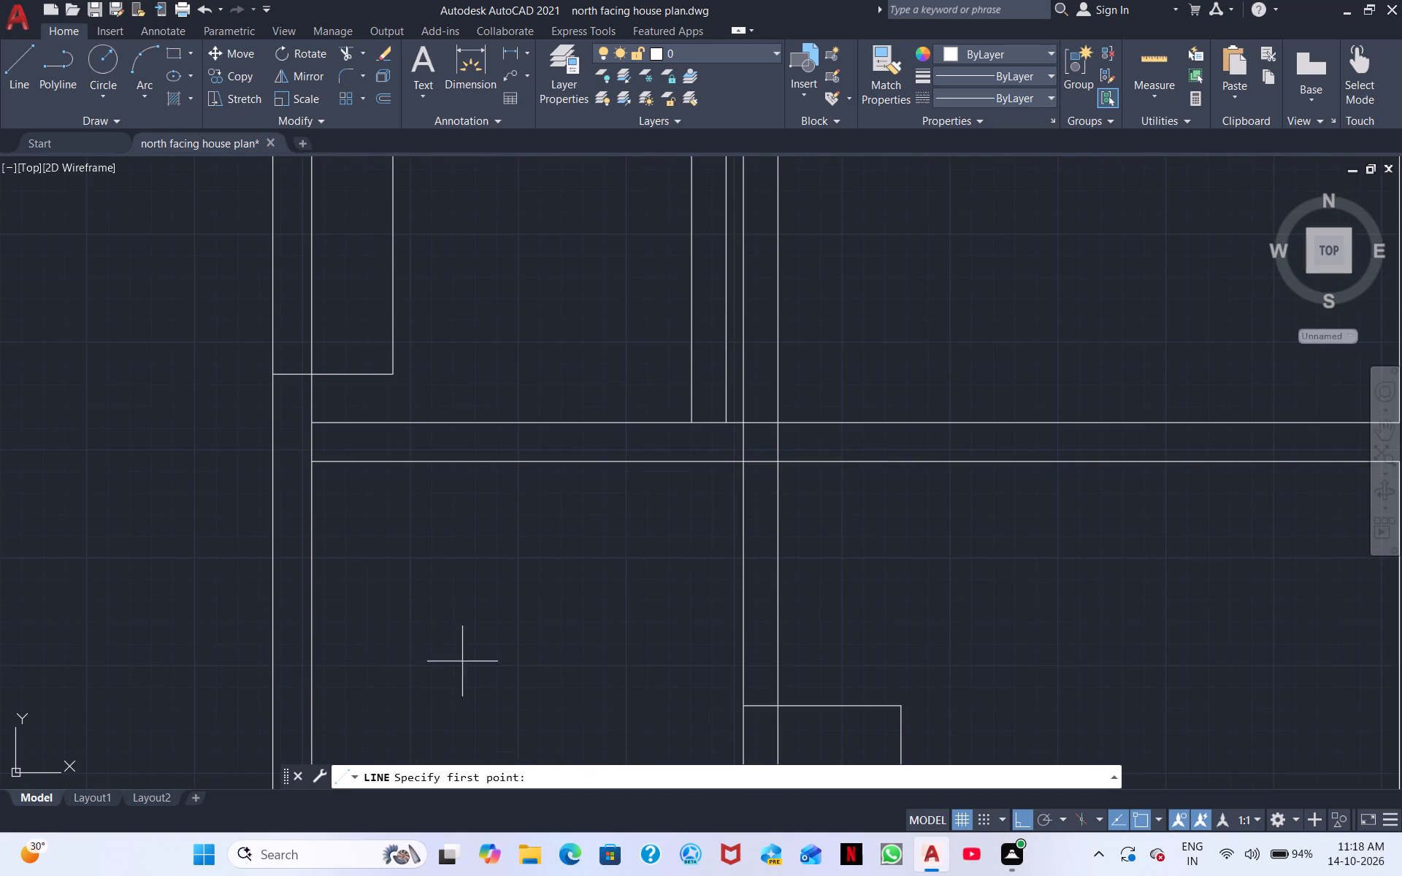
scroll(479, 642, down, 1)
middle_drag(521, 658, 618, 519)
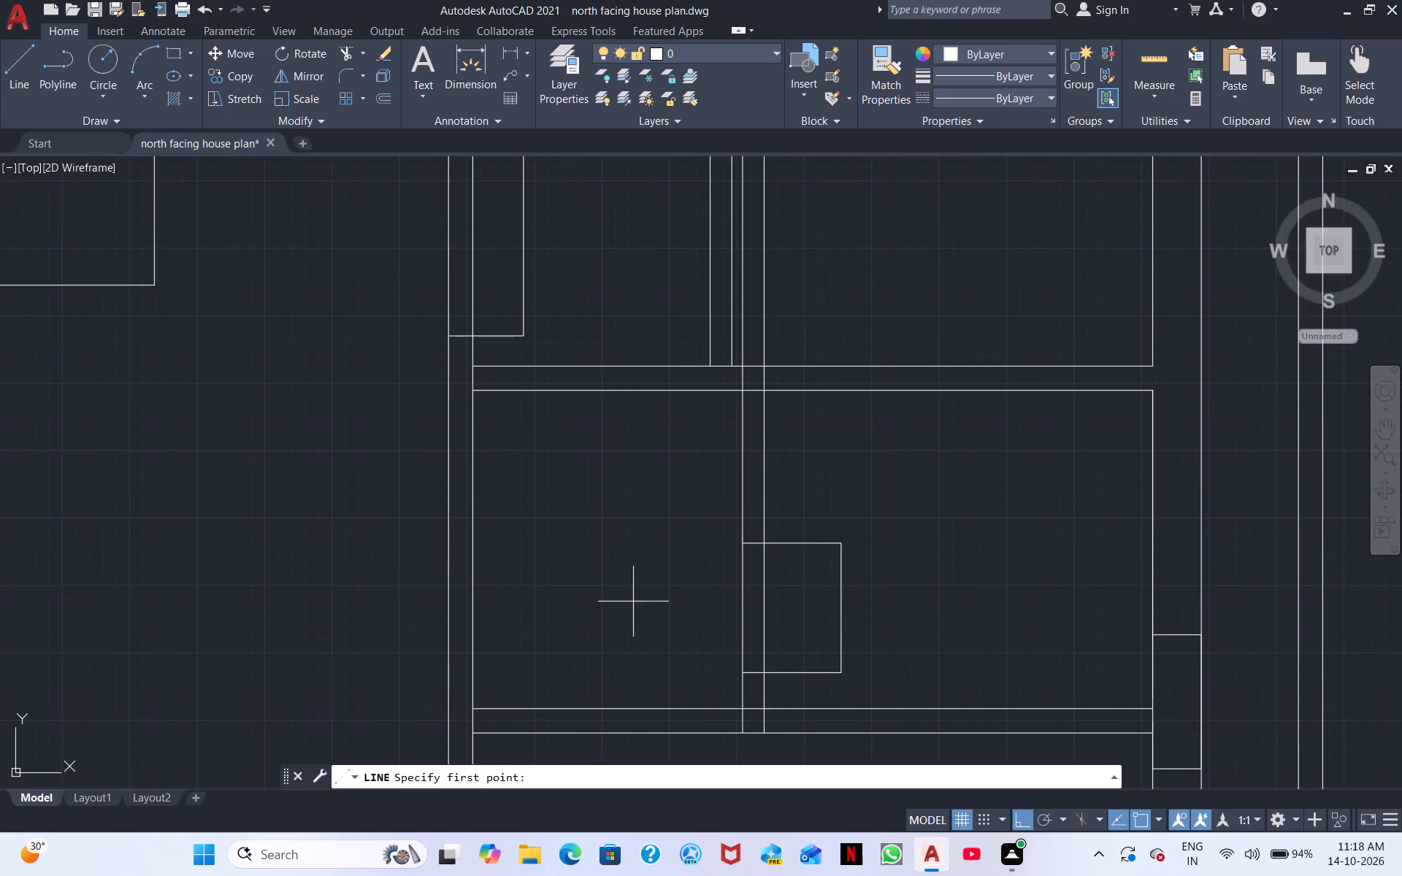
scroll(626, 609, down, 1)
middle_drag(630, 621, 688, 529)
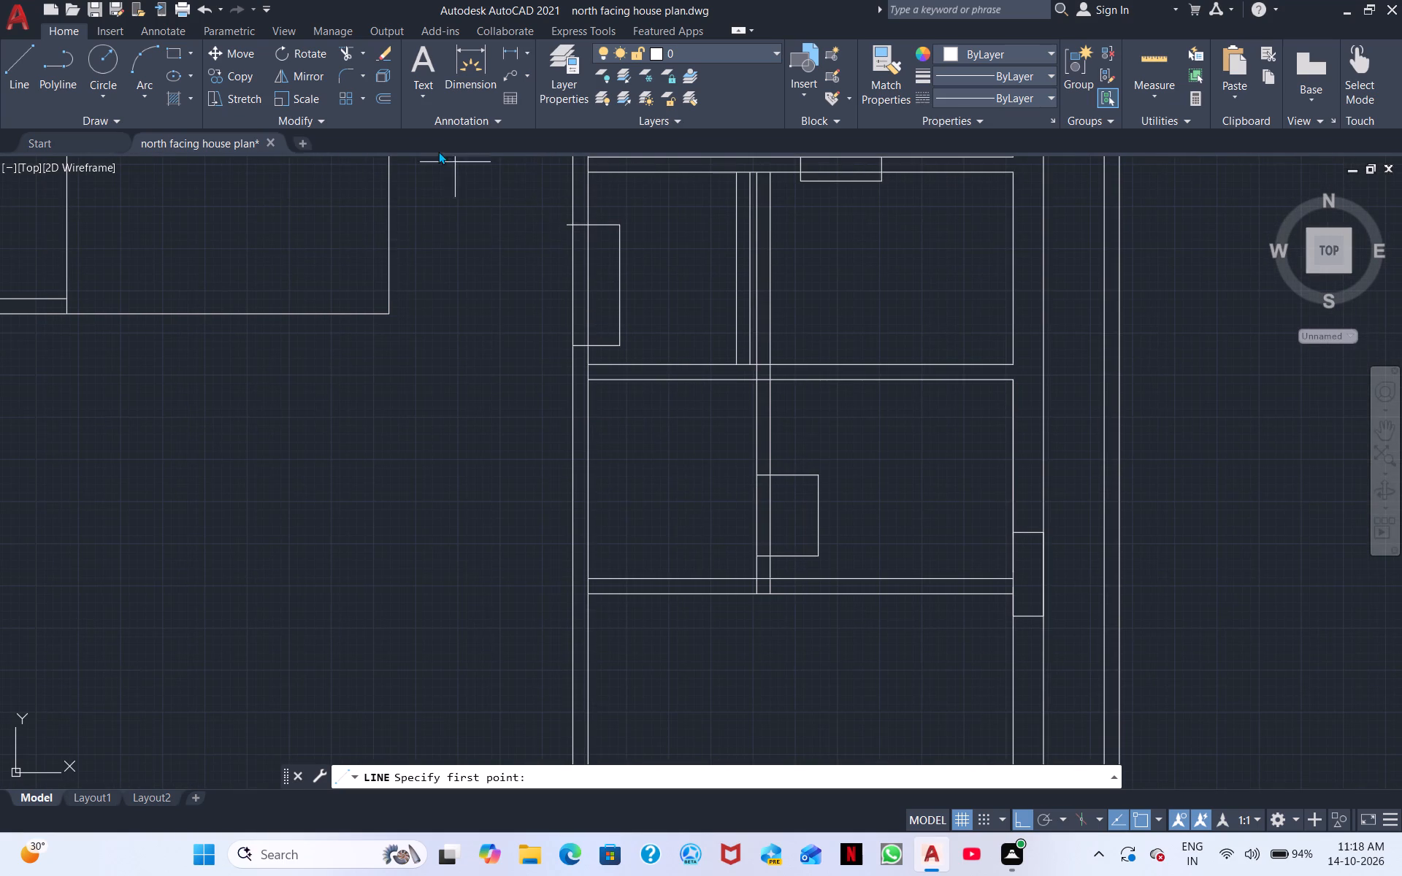
Draw a 3' wide three-sided outline across the south wall between the west wall and the partition, extending about 5 1/2" south of it.
click(31, 43)
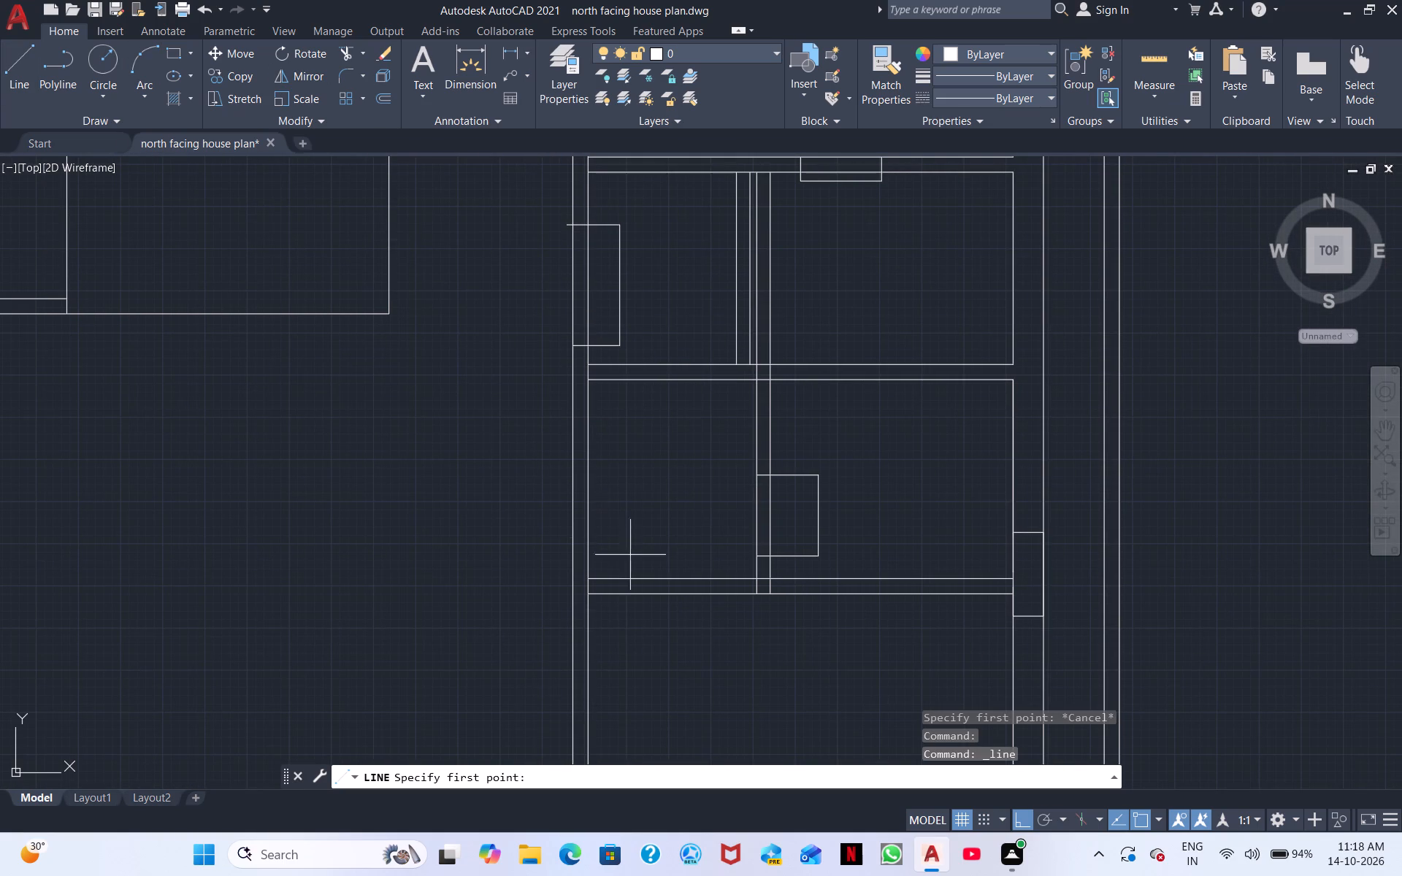
scroll(609, 580, up, 2)
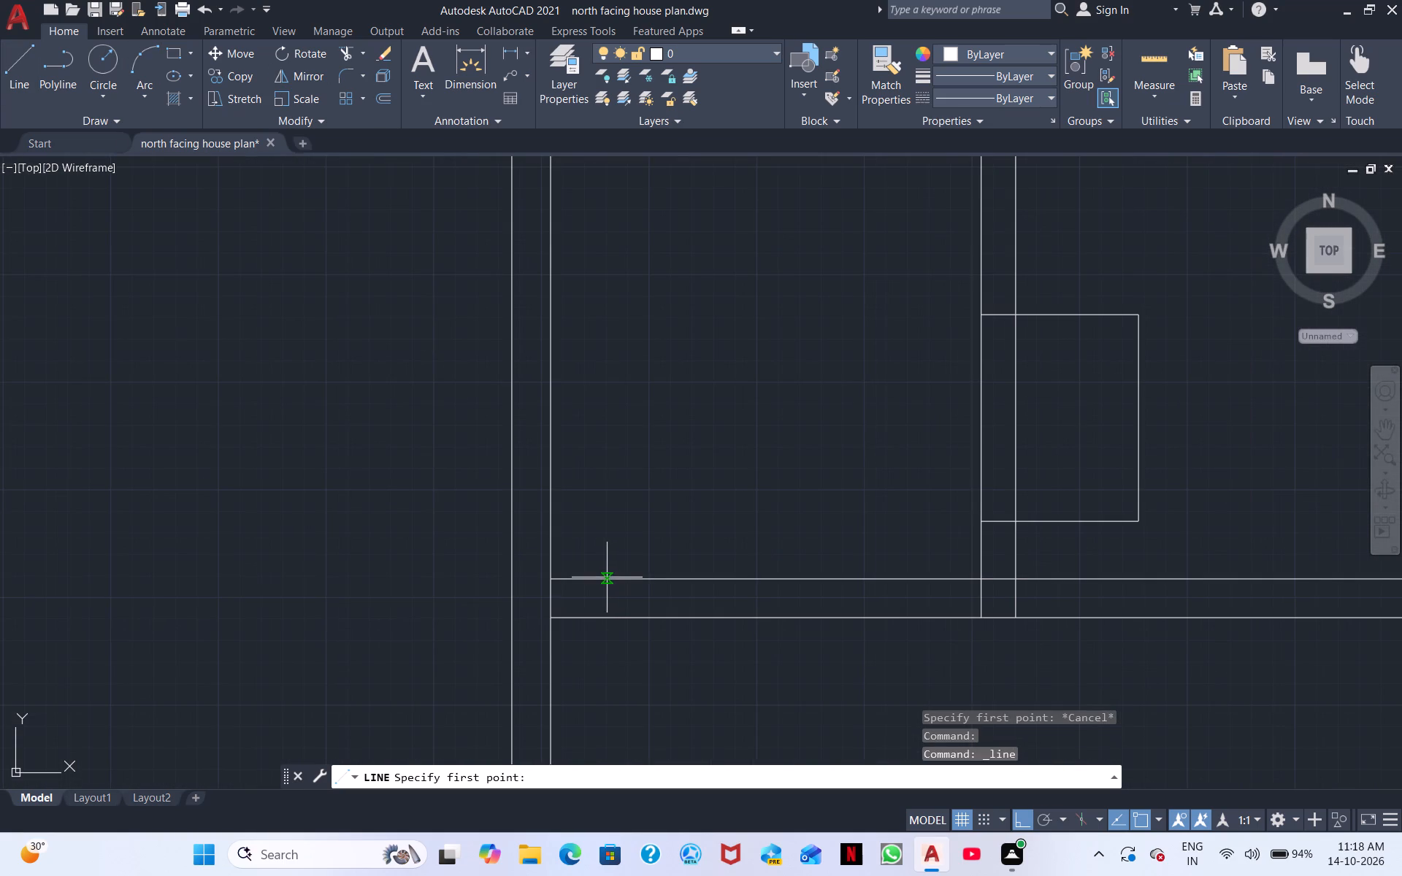
click(606, 577)
click(602, 616)
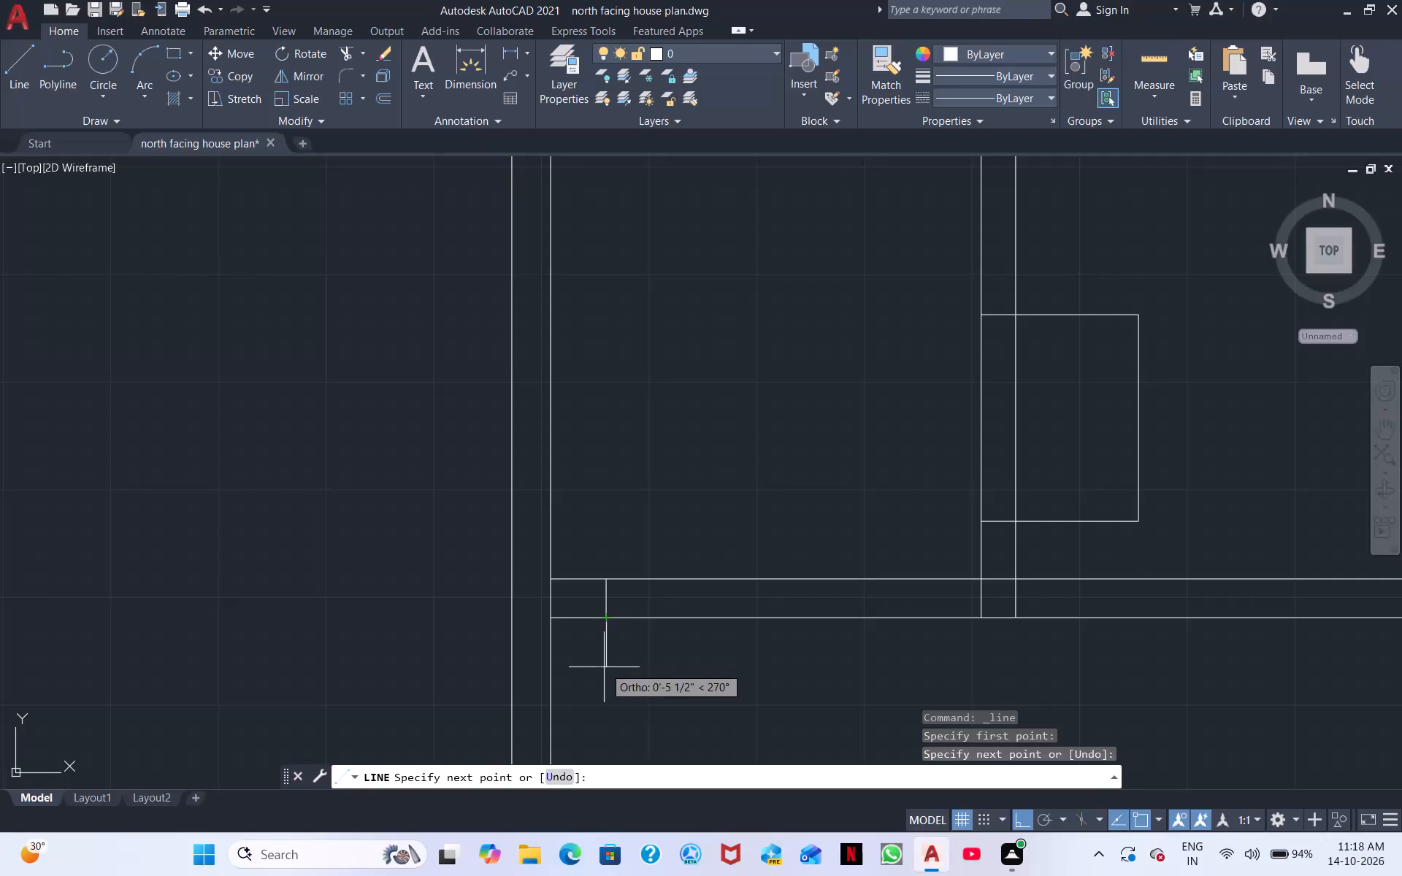
click(603, 669)
text(3')
key(Return)
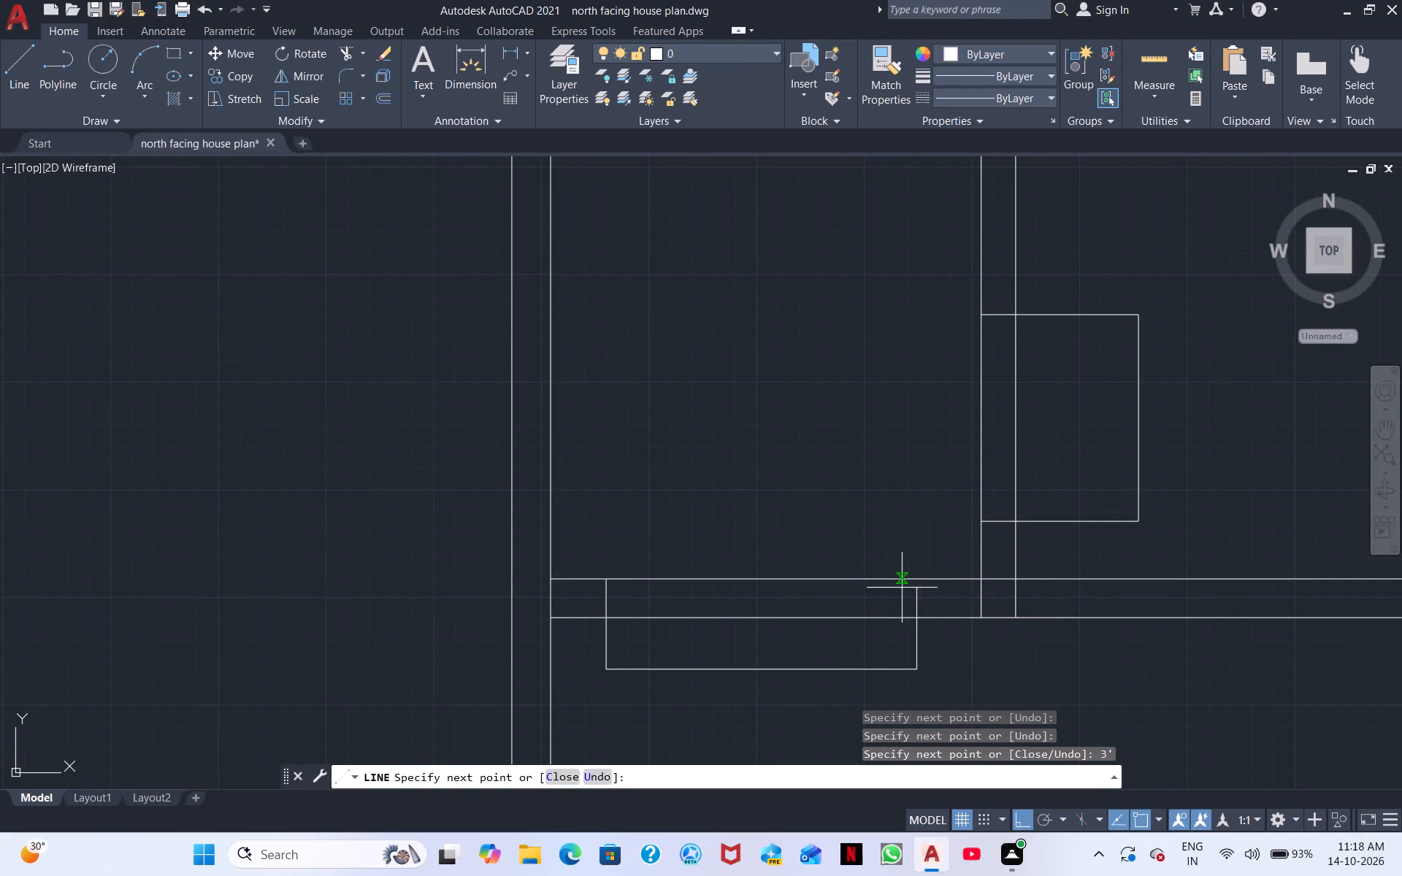
click(915, 577)
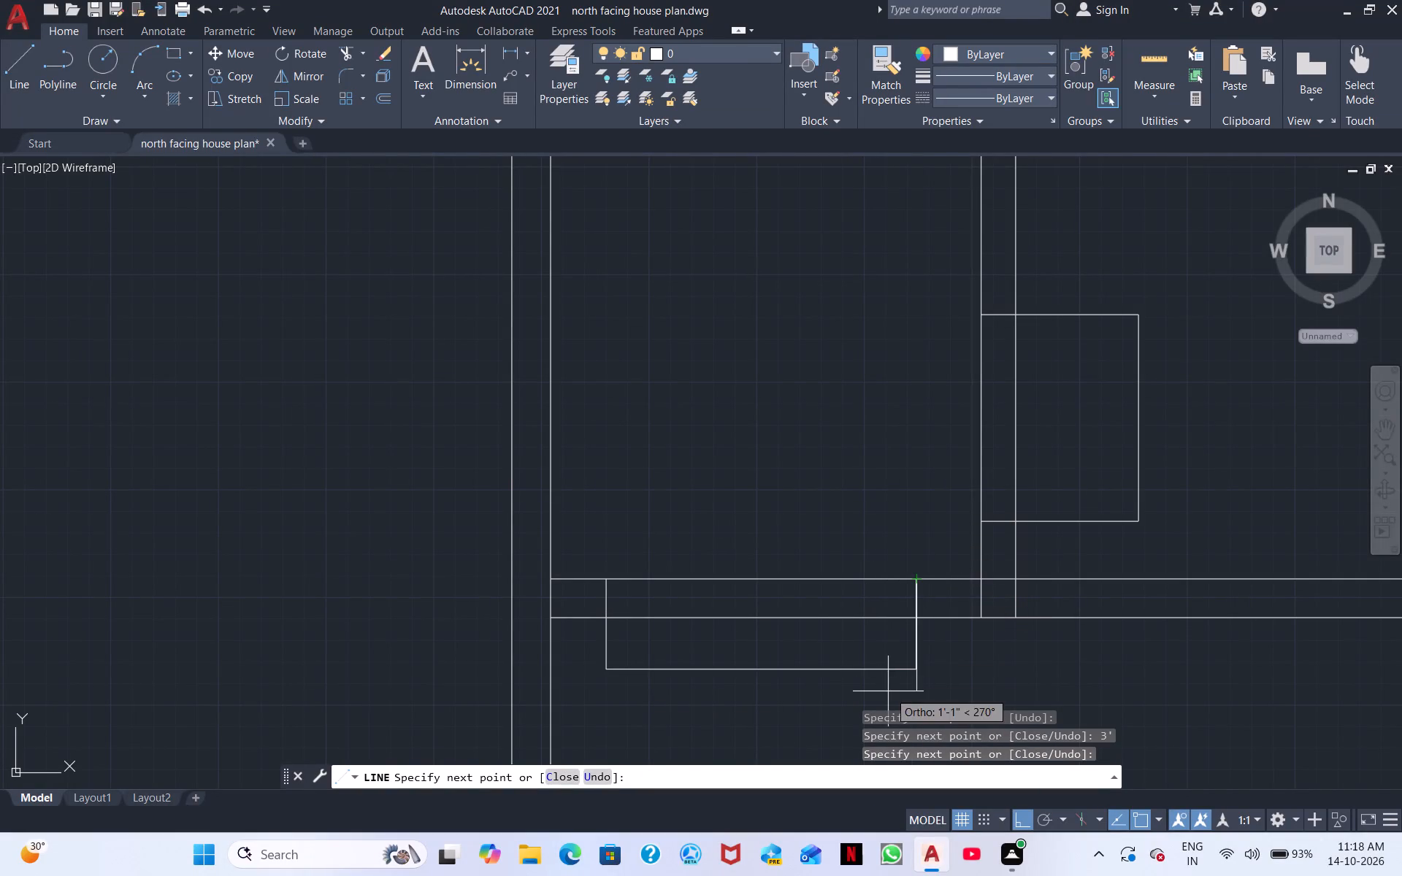
key(Escape)
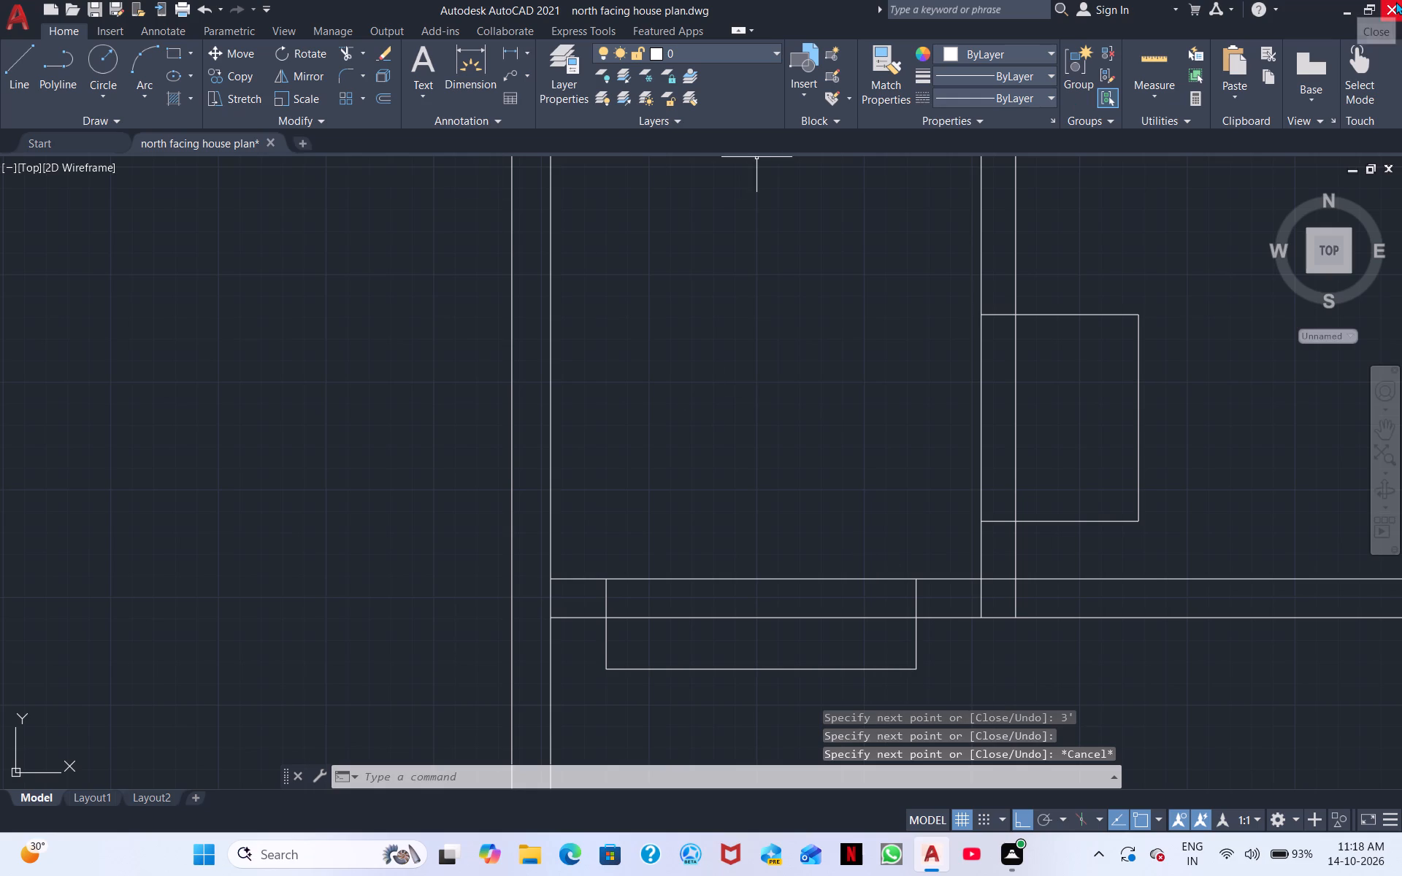
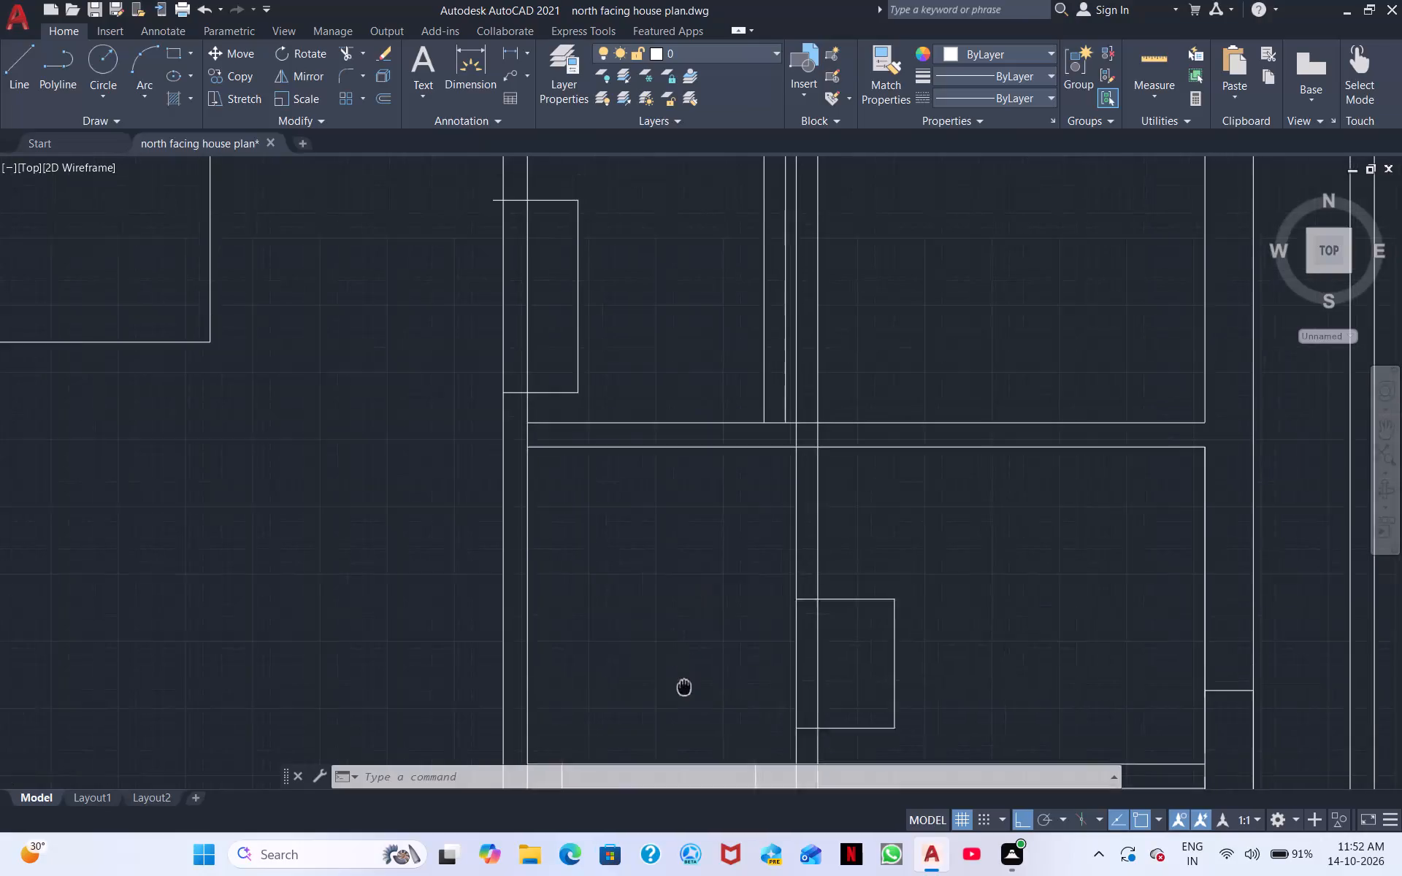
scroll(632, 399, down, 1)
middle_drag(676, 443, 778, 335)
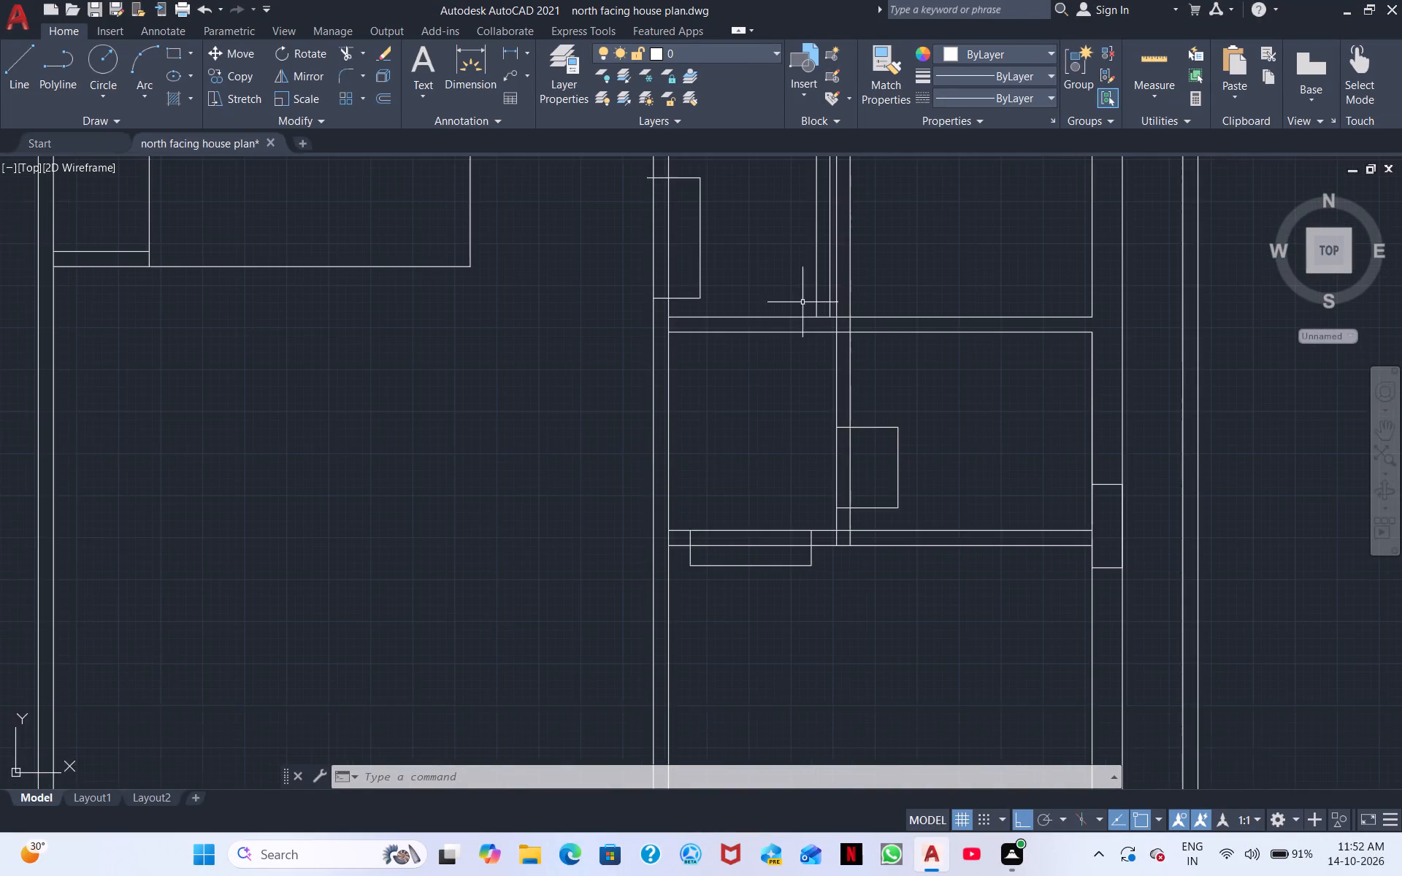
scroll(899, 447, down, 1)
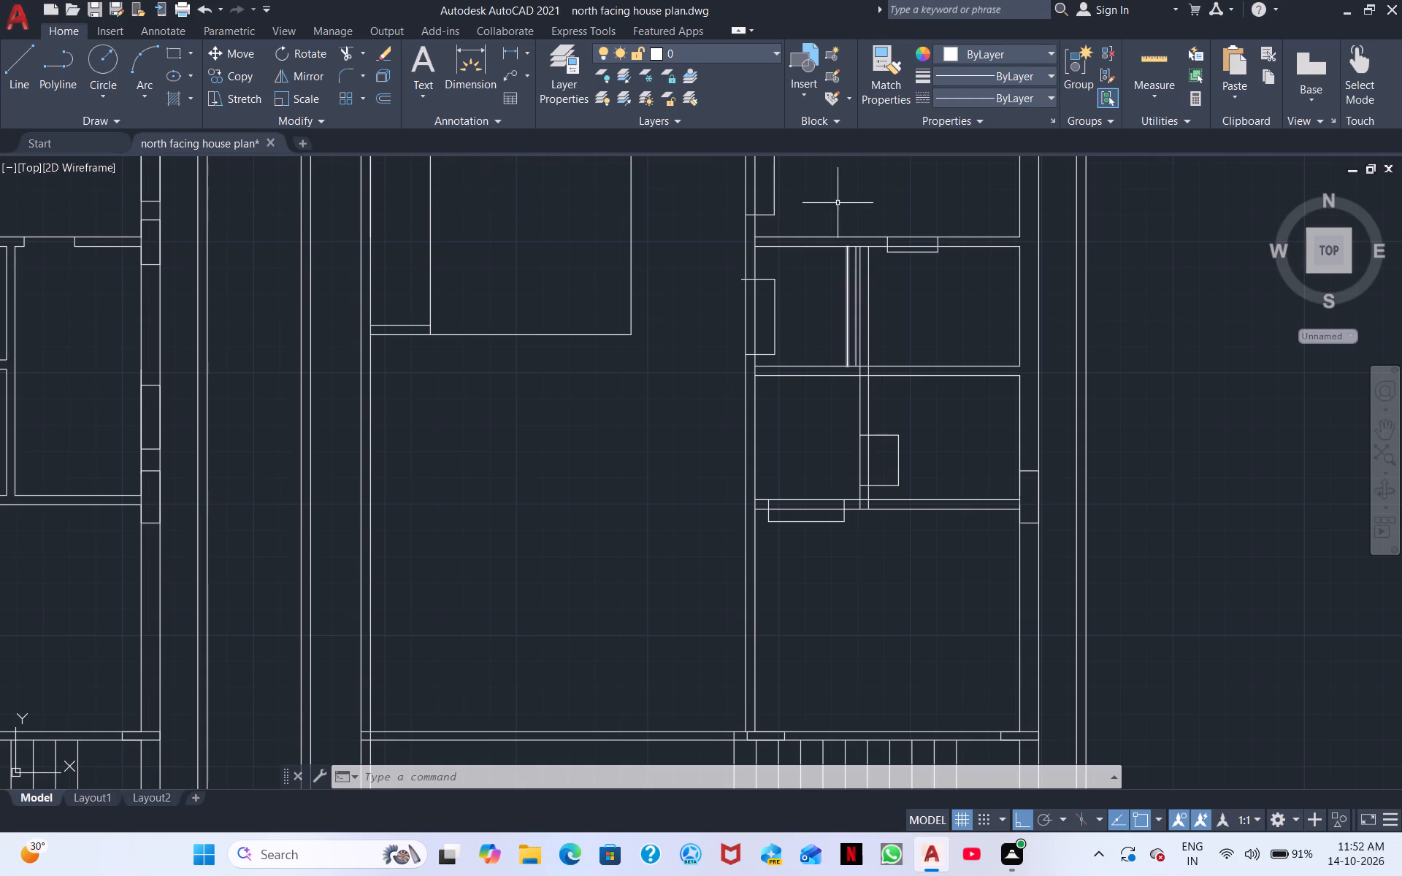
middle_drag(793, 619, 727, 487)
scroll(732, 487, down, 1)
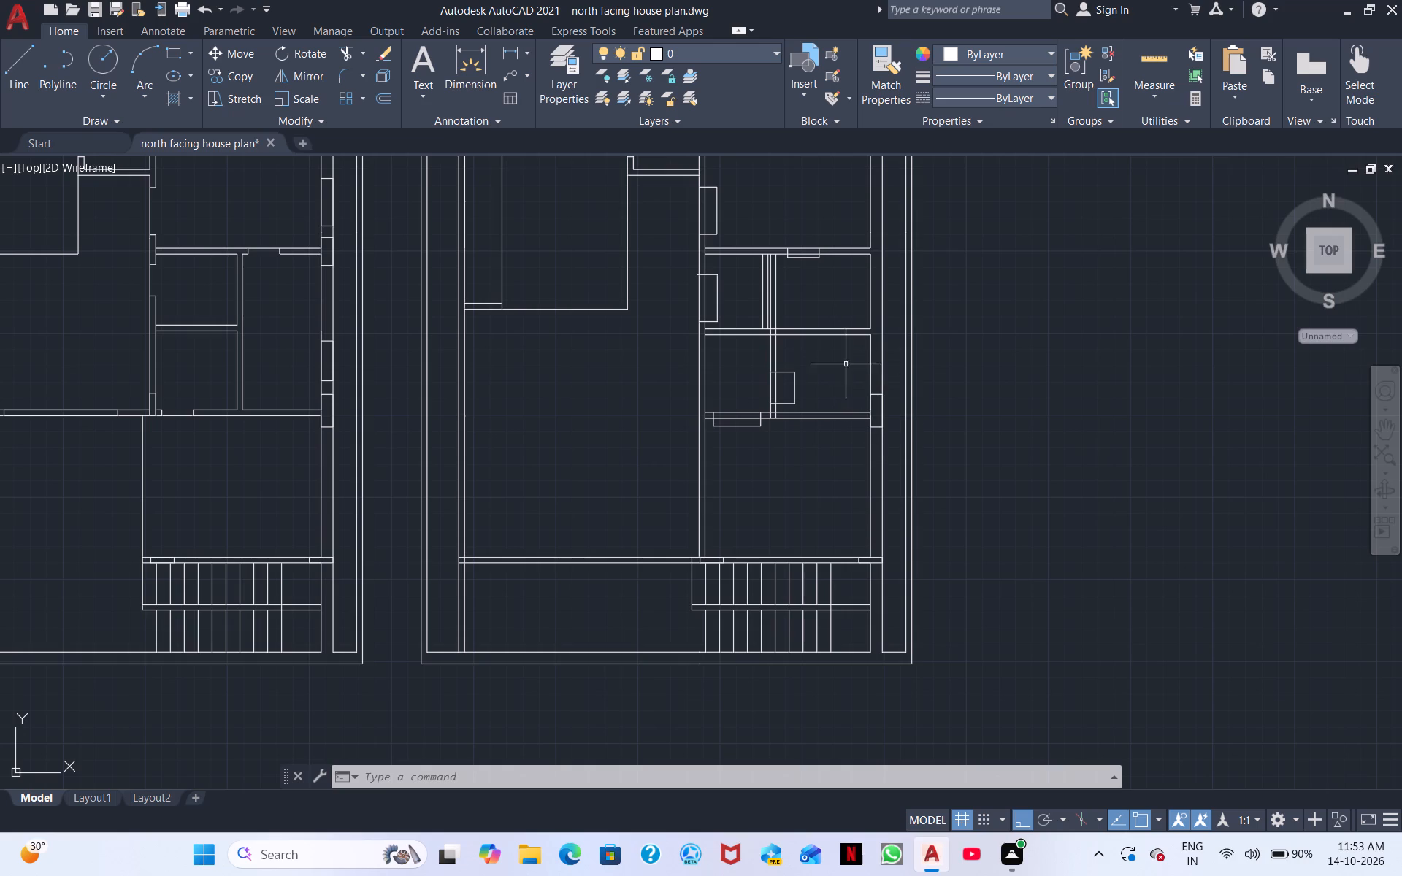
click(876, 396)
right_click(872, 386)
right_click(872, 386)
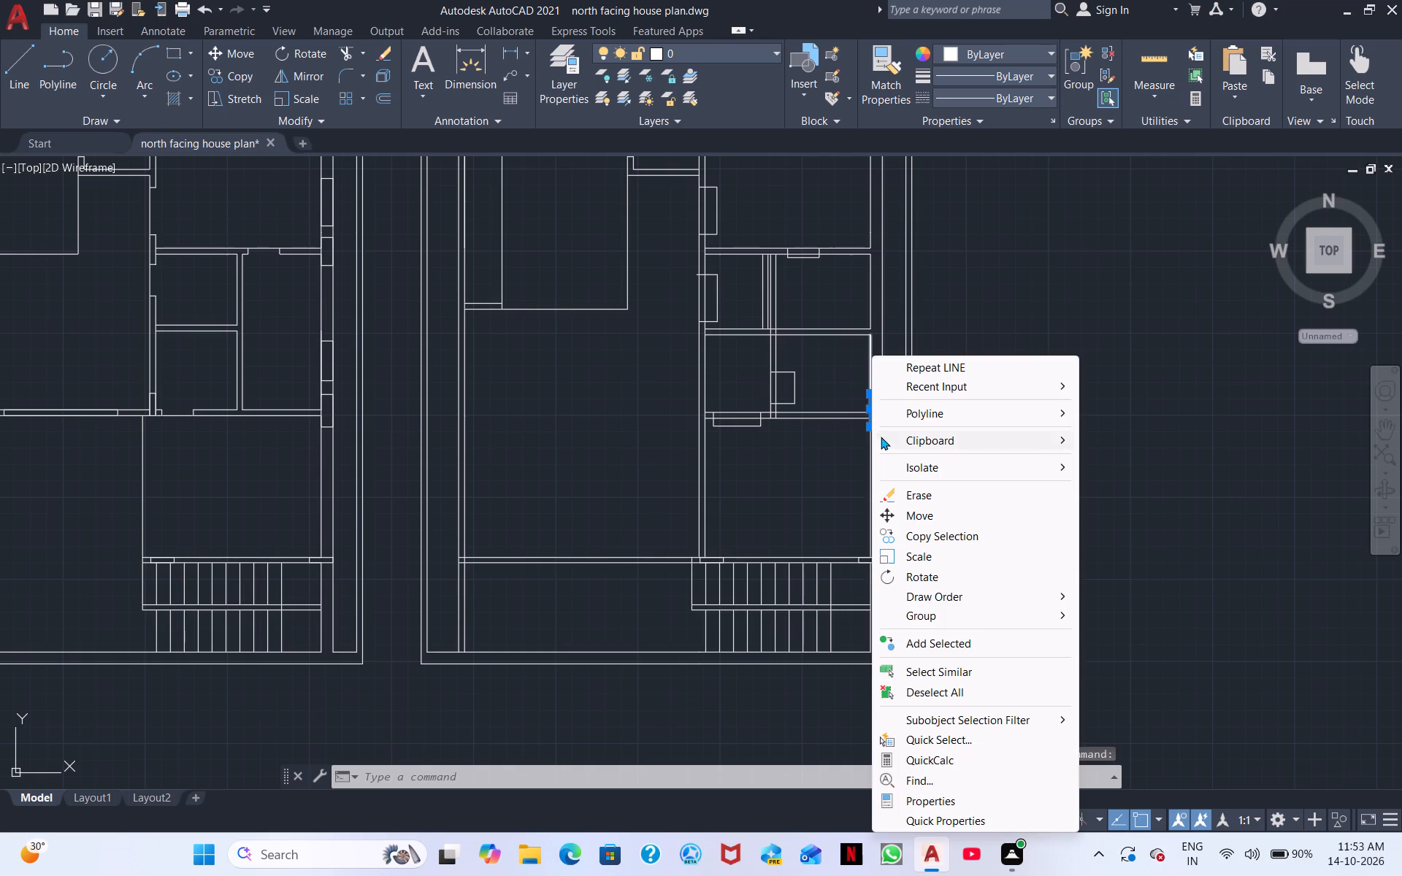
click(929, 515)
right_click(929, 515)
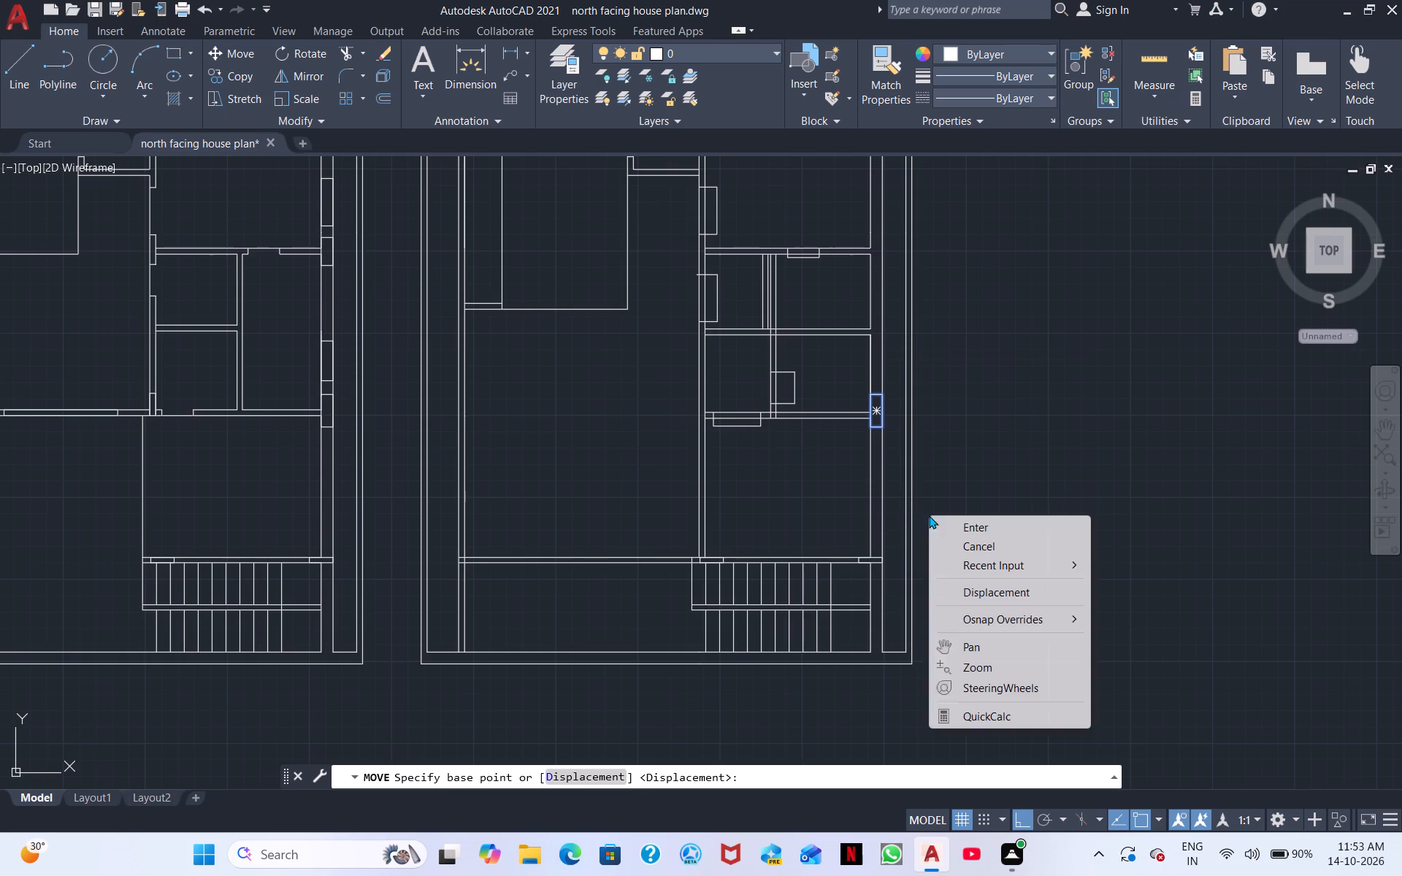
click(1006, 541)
Copy the small rectangle in the east outer wall, from its upper-left corner, straight up to the upper cross-wall junction.
click(881, 412)
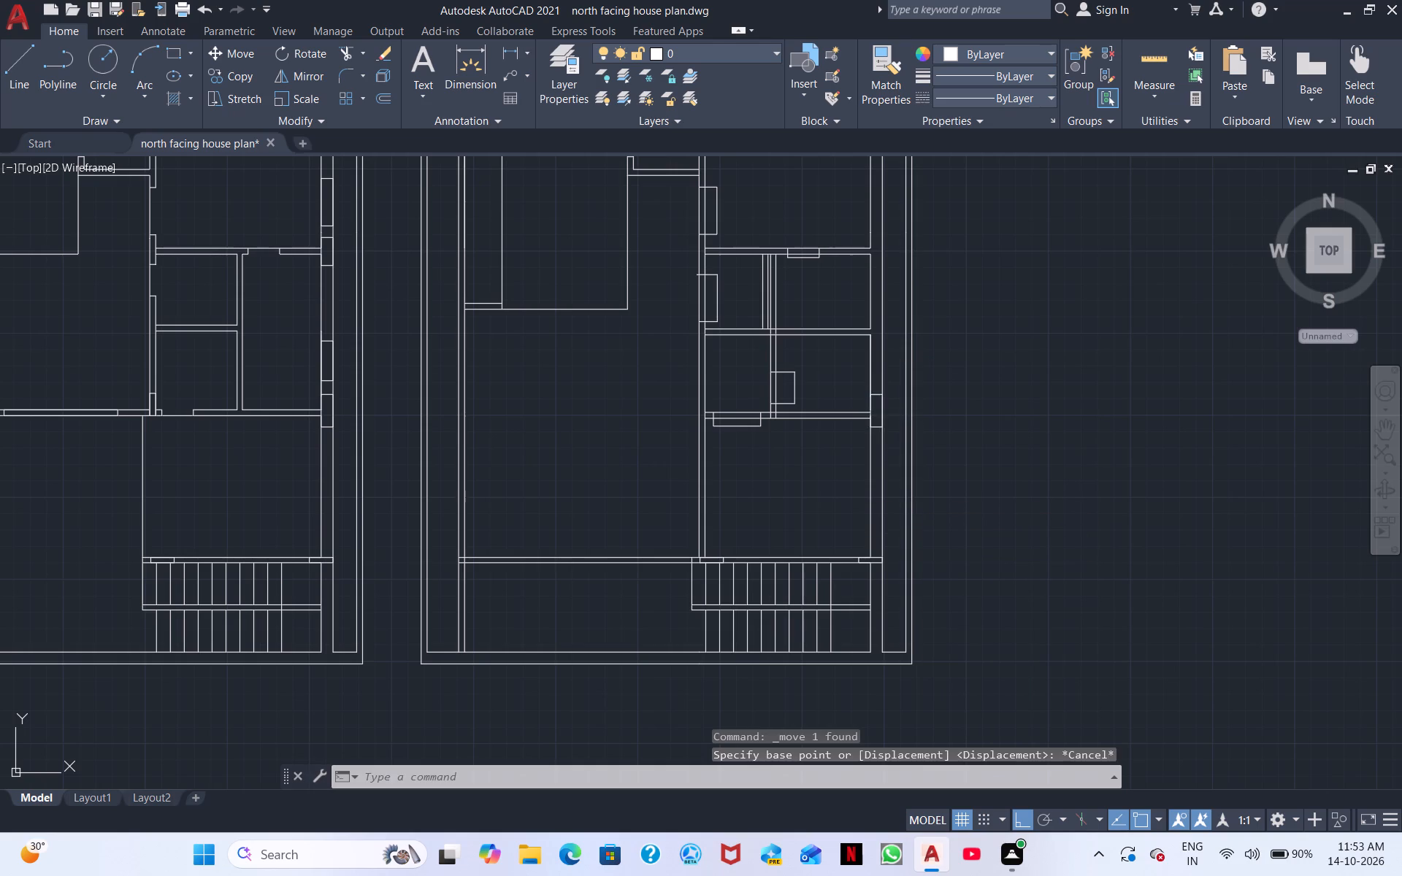
right_click(881, 412)
click(954, 534)
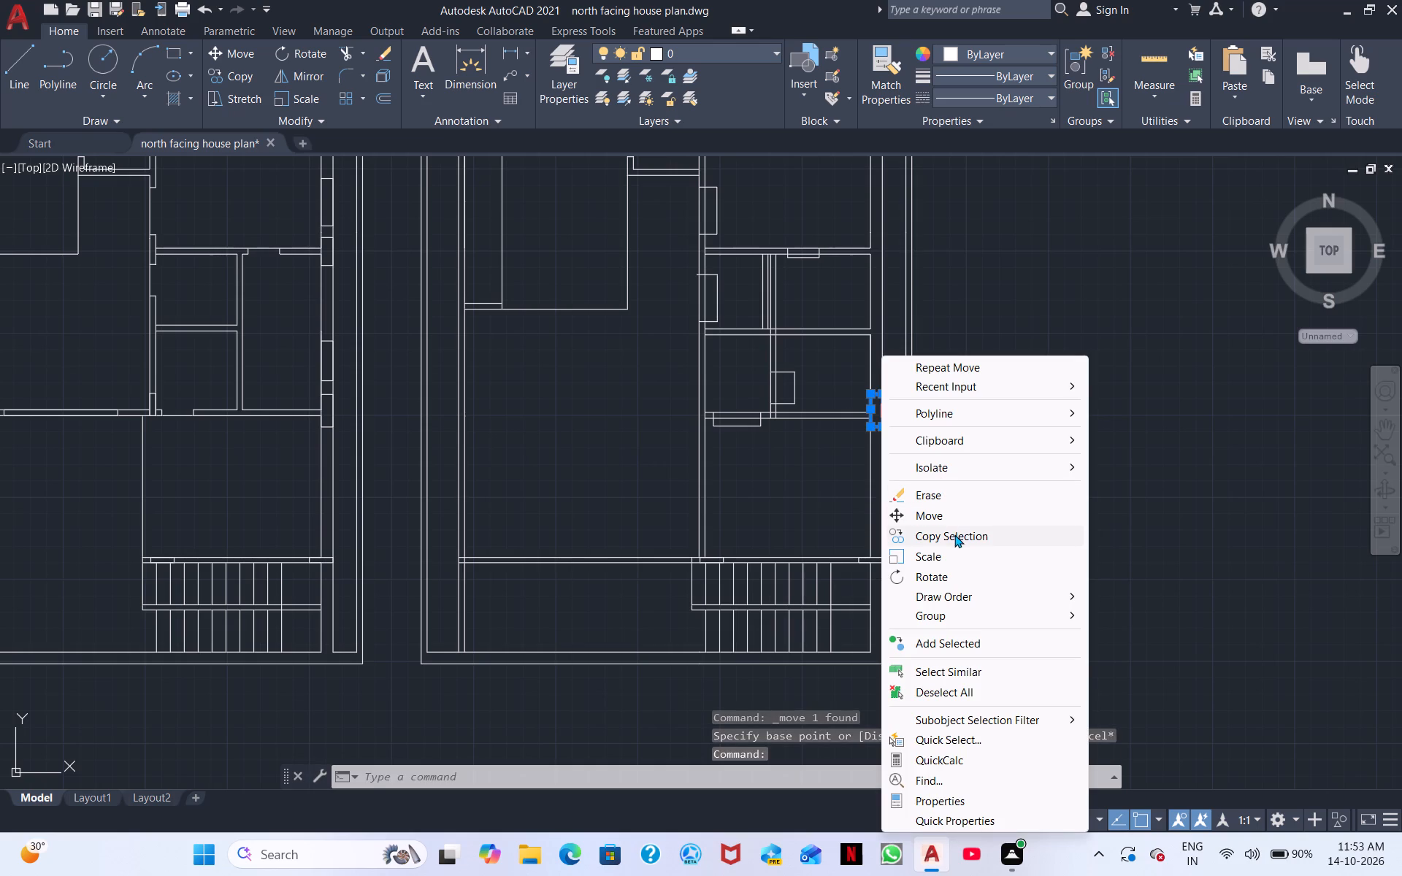
click(872, 390)
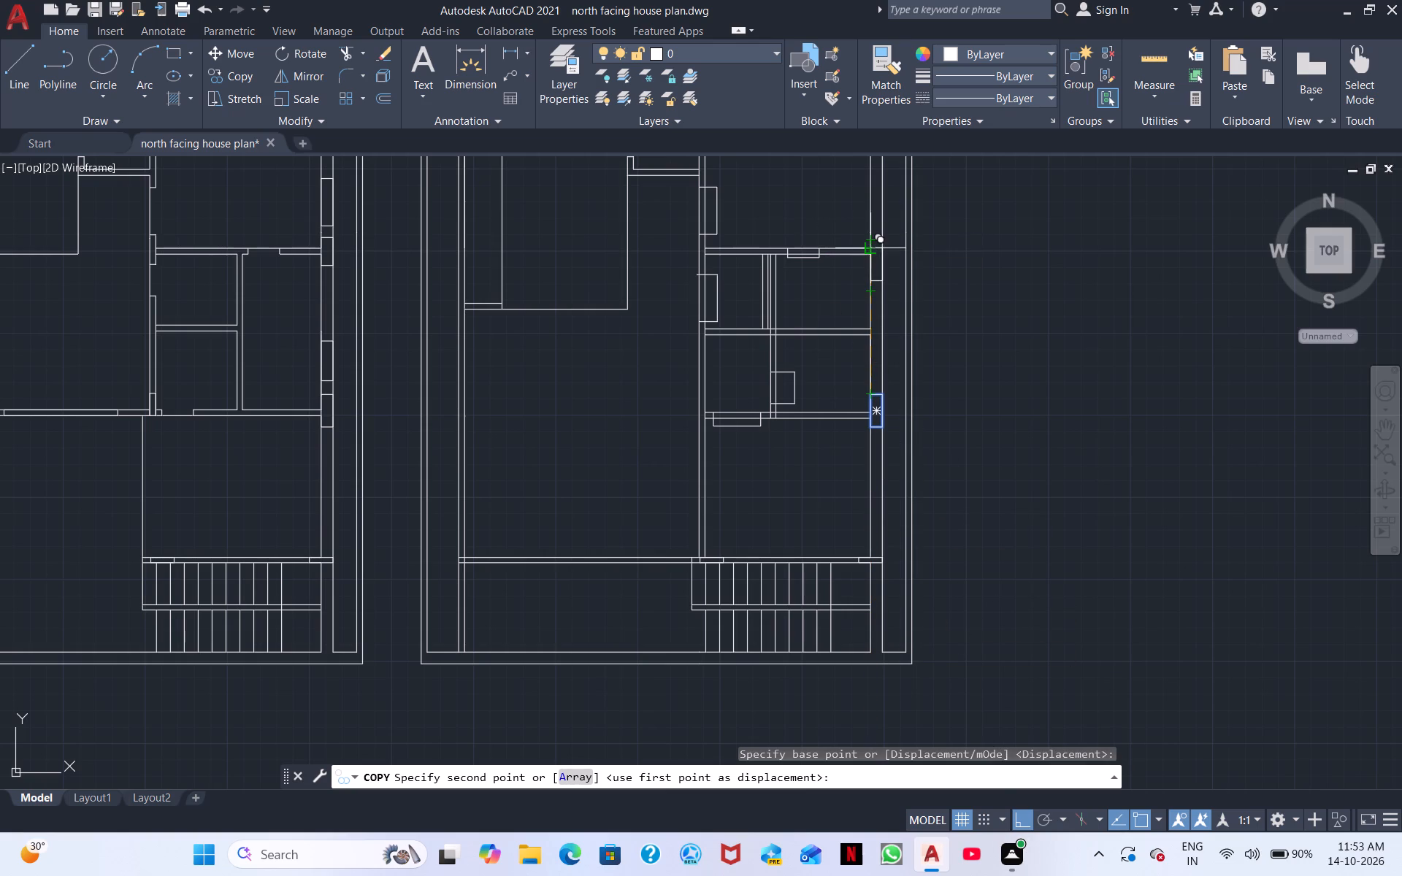
scroll(868, 252, up, 2)
middle_drag(863, 252, 855, 318)
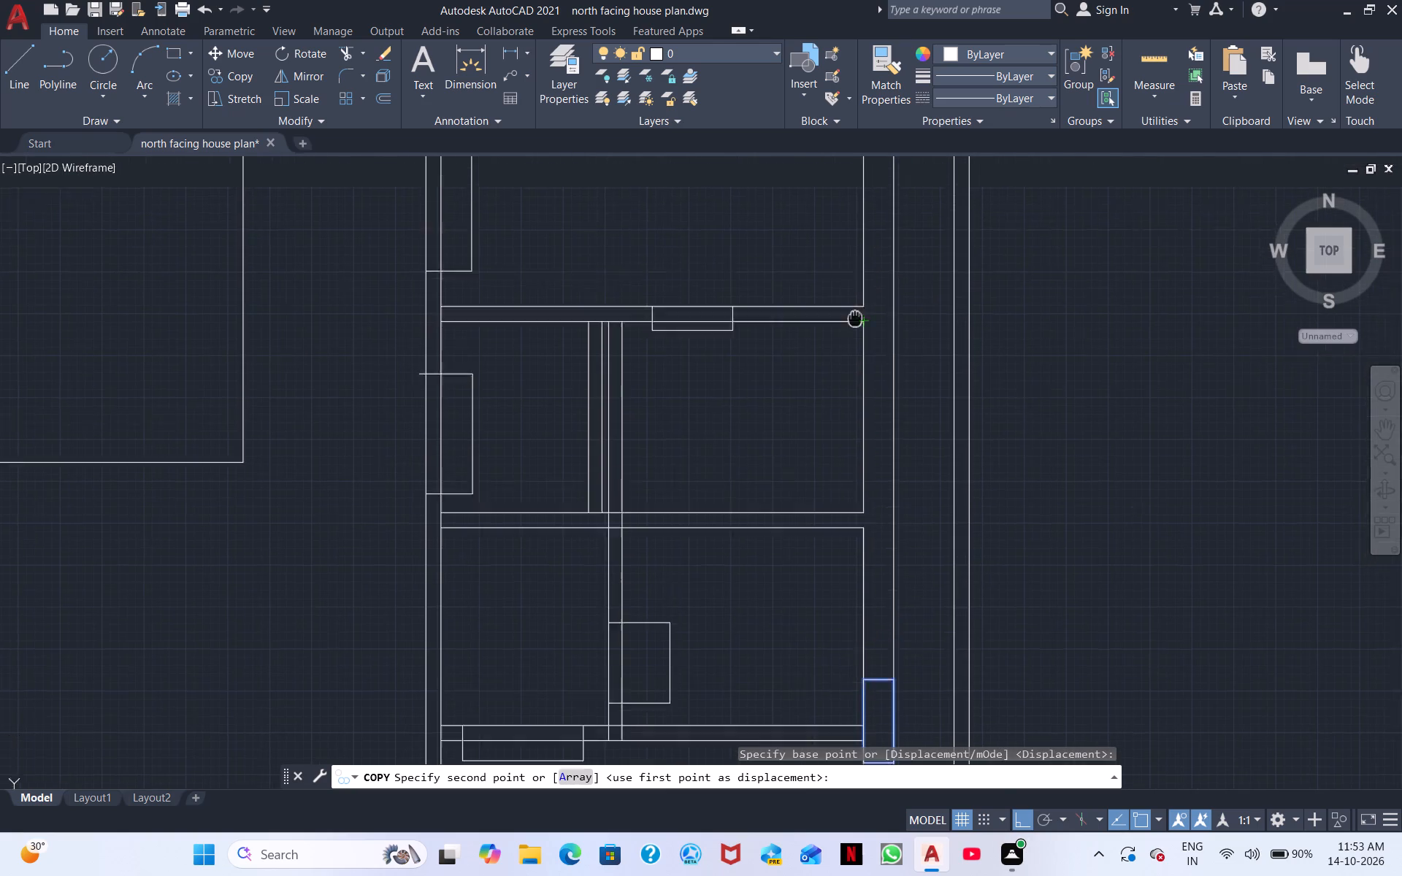
middle_drag(855, 318, 851, 348)
click(859, 305)
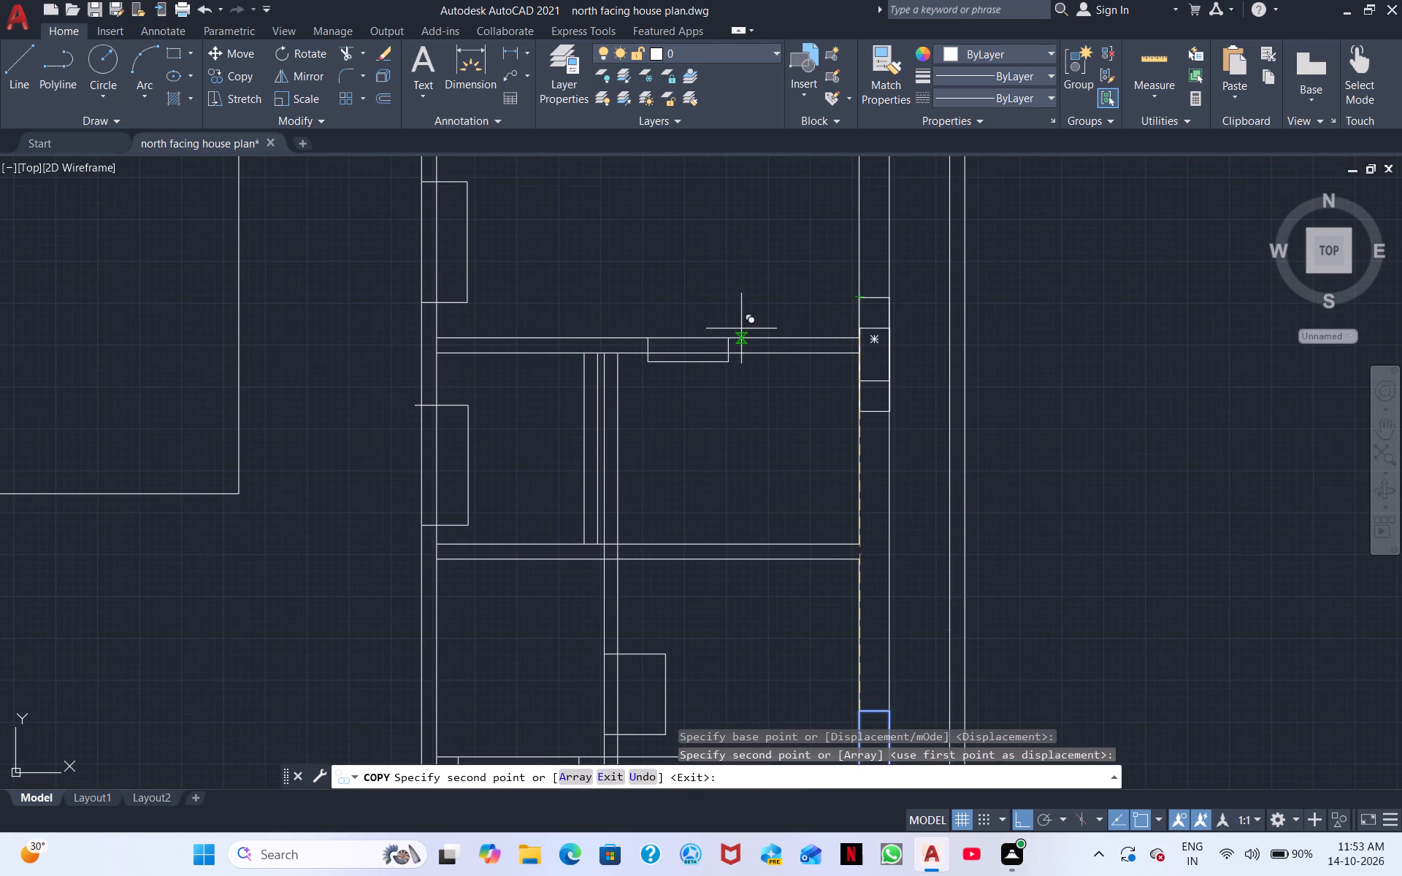
right_click(743, 399)
right_click(743, 399)
click(813, 429)
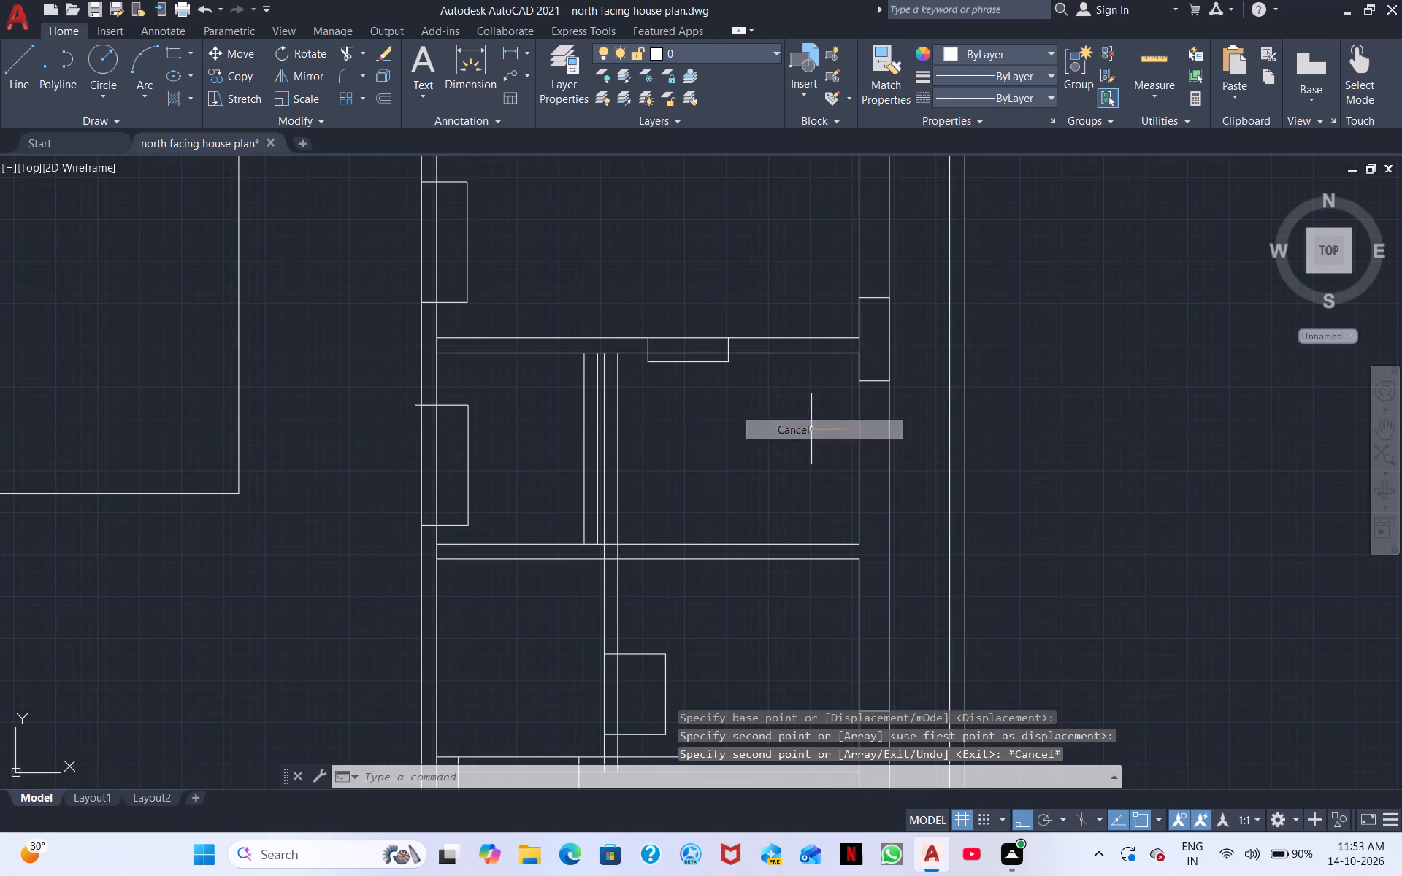
Draw a tall rectangle across the east outer wall's thickness, just above the copied rectangle at the cross-wall junction.
scroll(811, 434, down, 2)
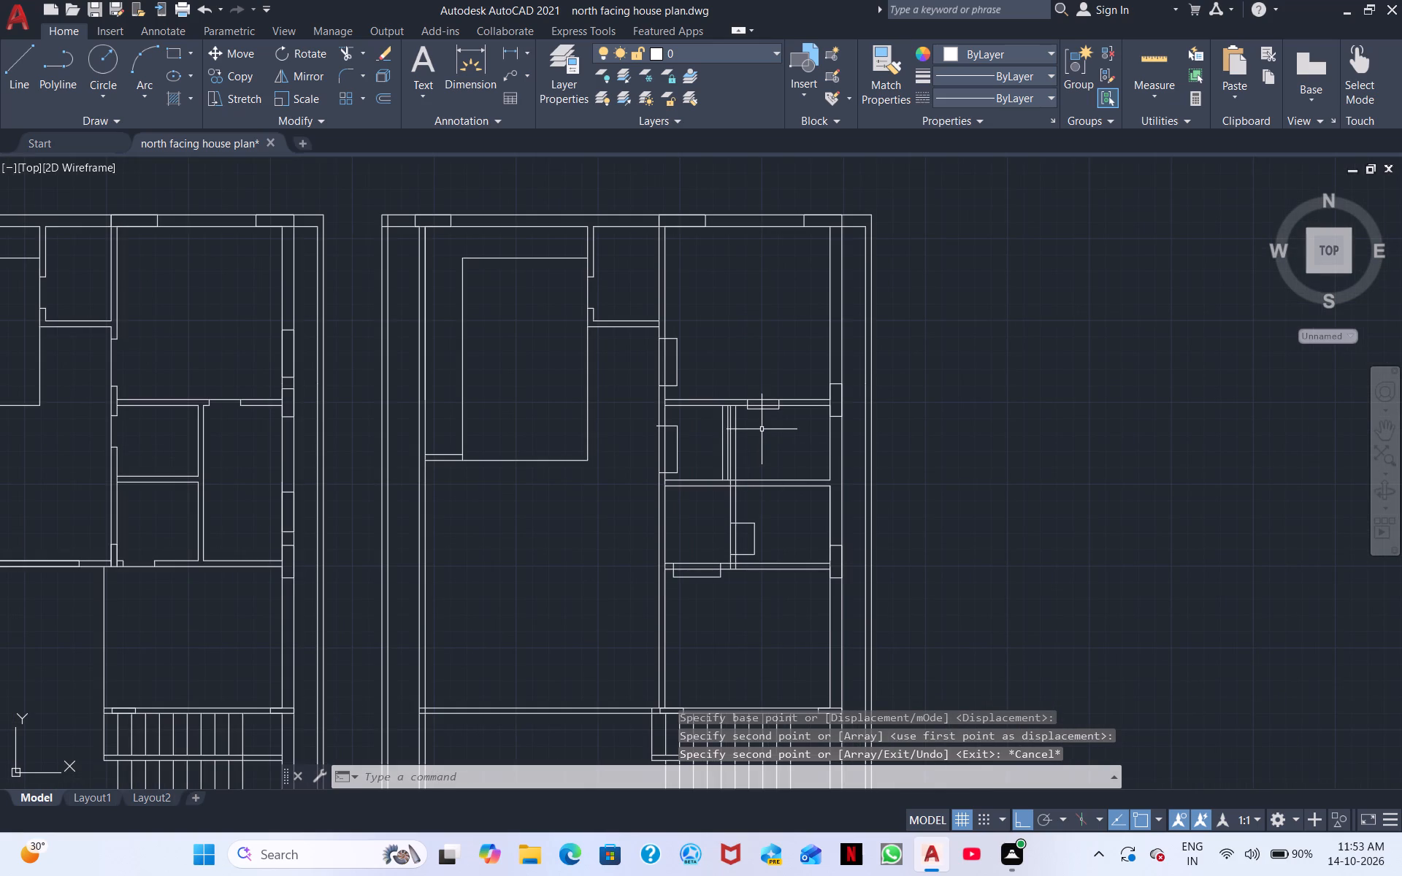
middle_drag(756, 412, 754, 466)
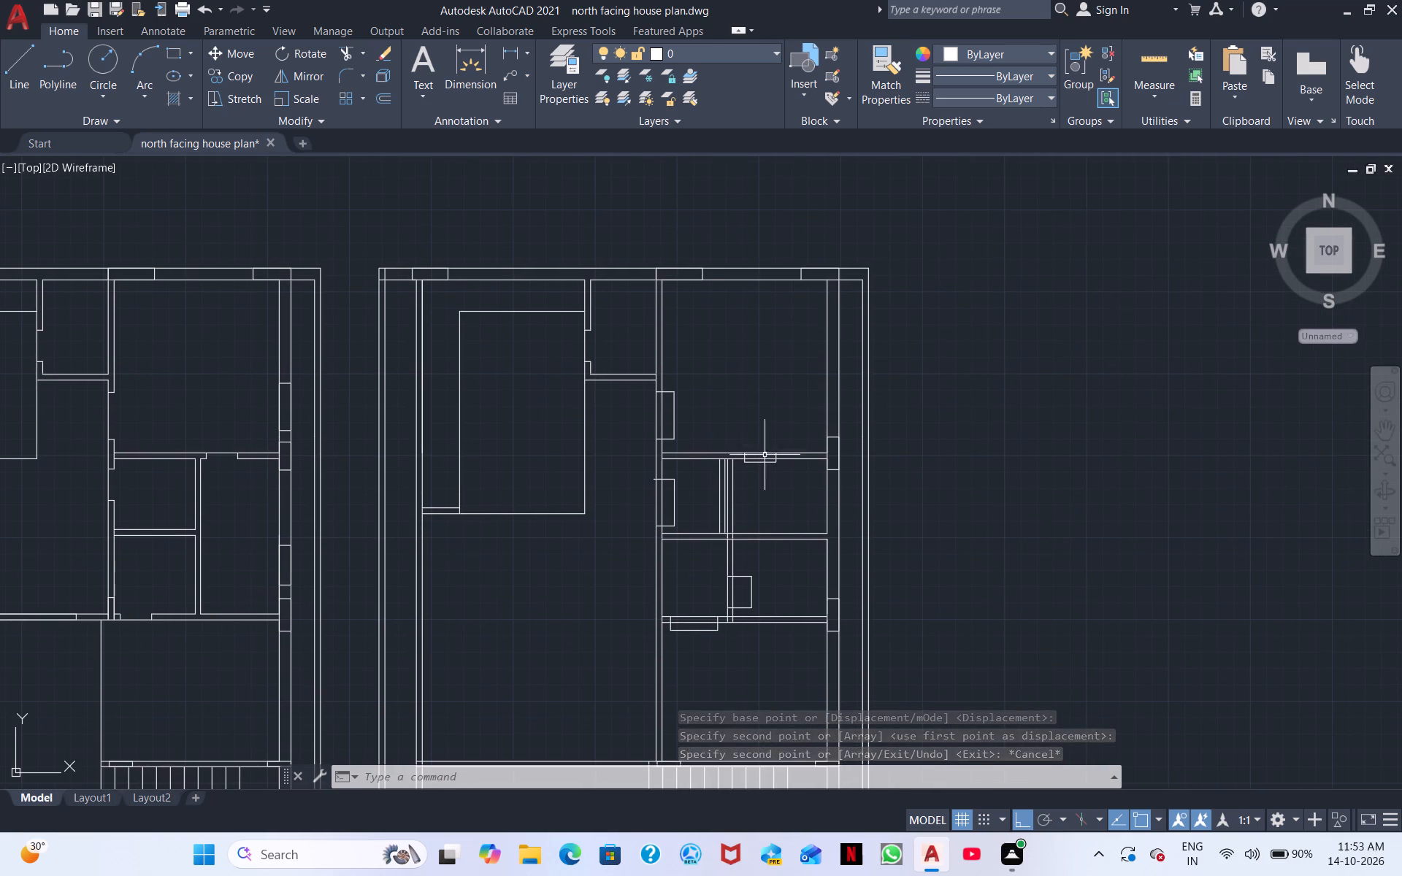
click(178, 57)
scroll(497, 137, up, 2)
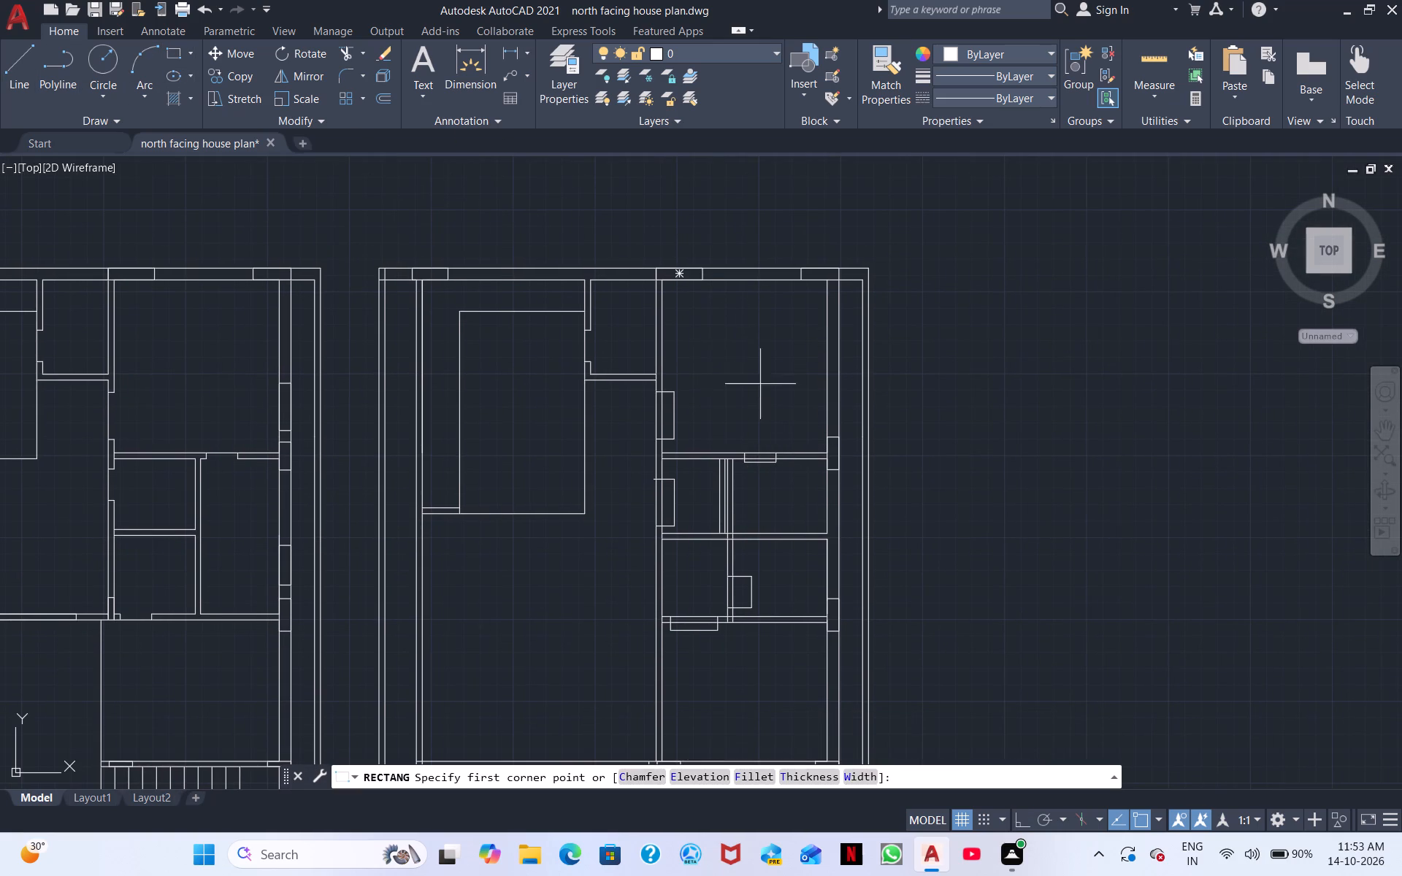
scroll(781, 392, up, 2)
click(898, 323)
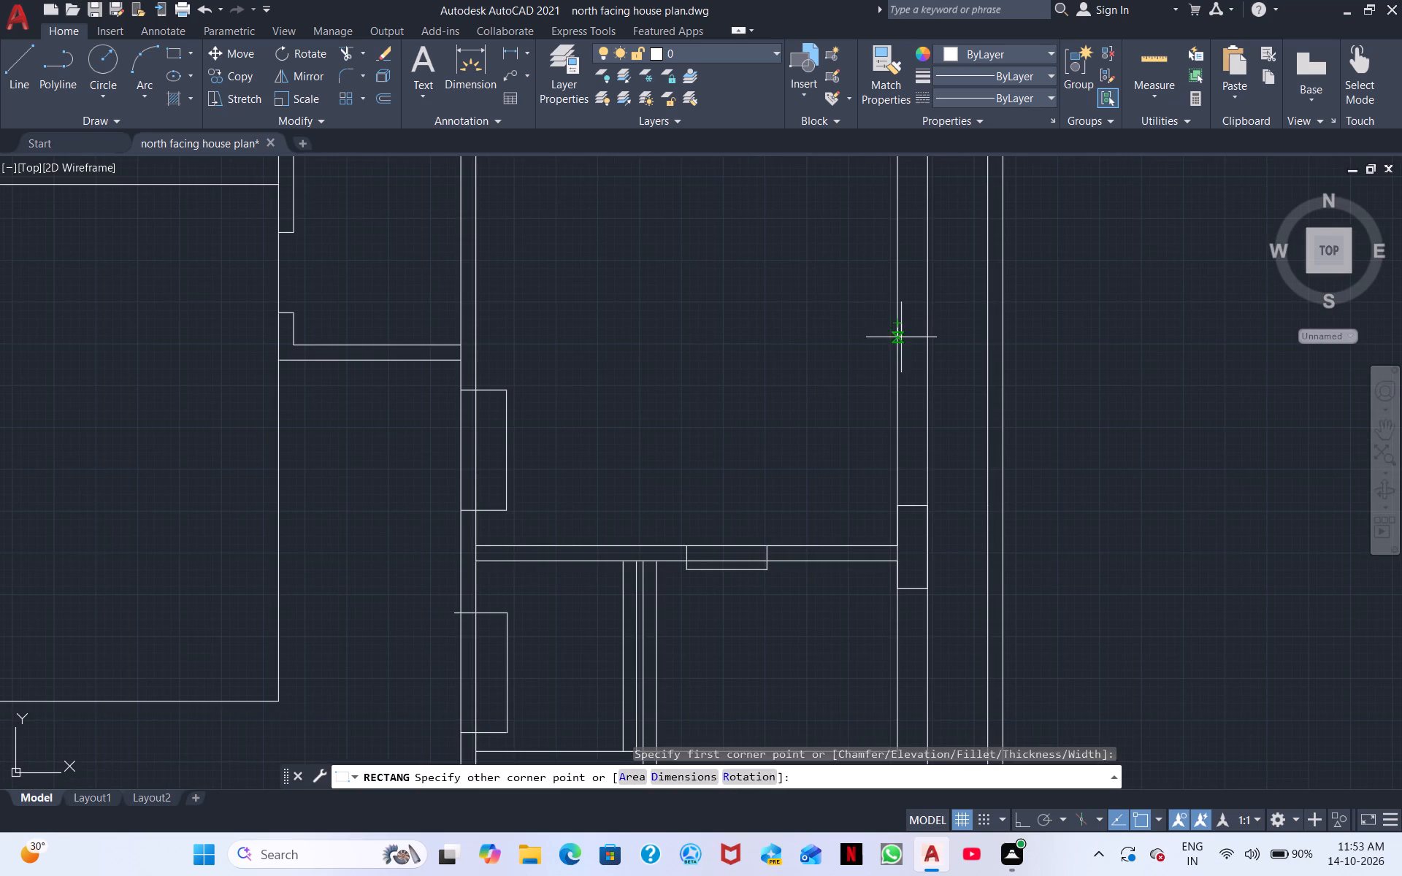
click(928, 485)
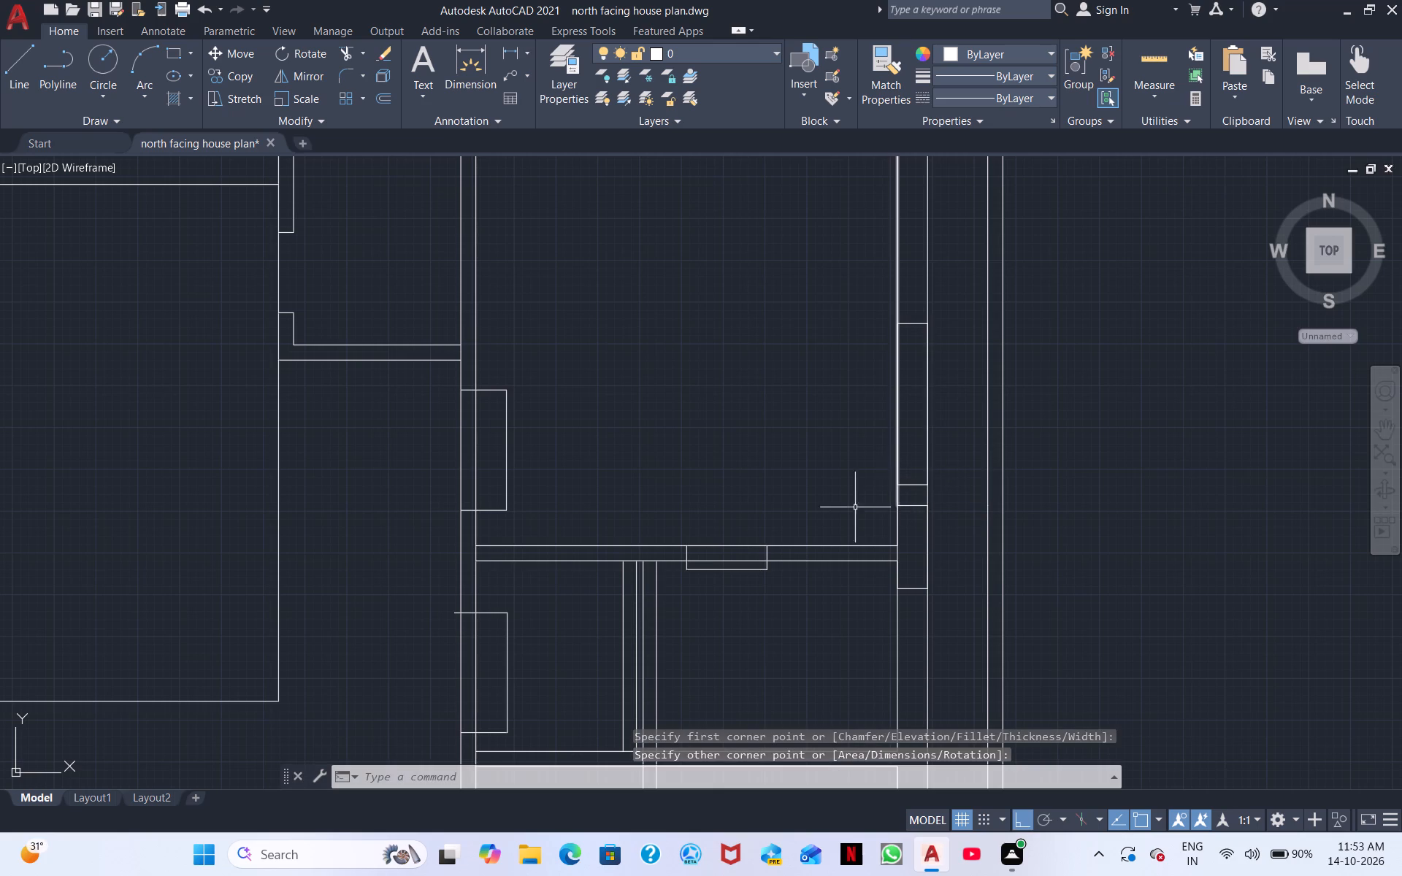
Copy the lower small rectangle in the east wall, by its lower-right corner, to the lower cross wall's junction with the long interior wall.
middle_drag(821, 507, 843, 442)
middle_drag(888, 491, 870, 410)
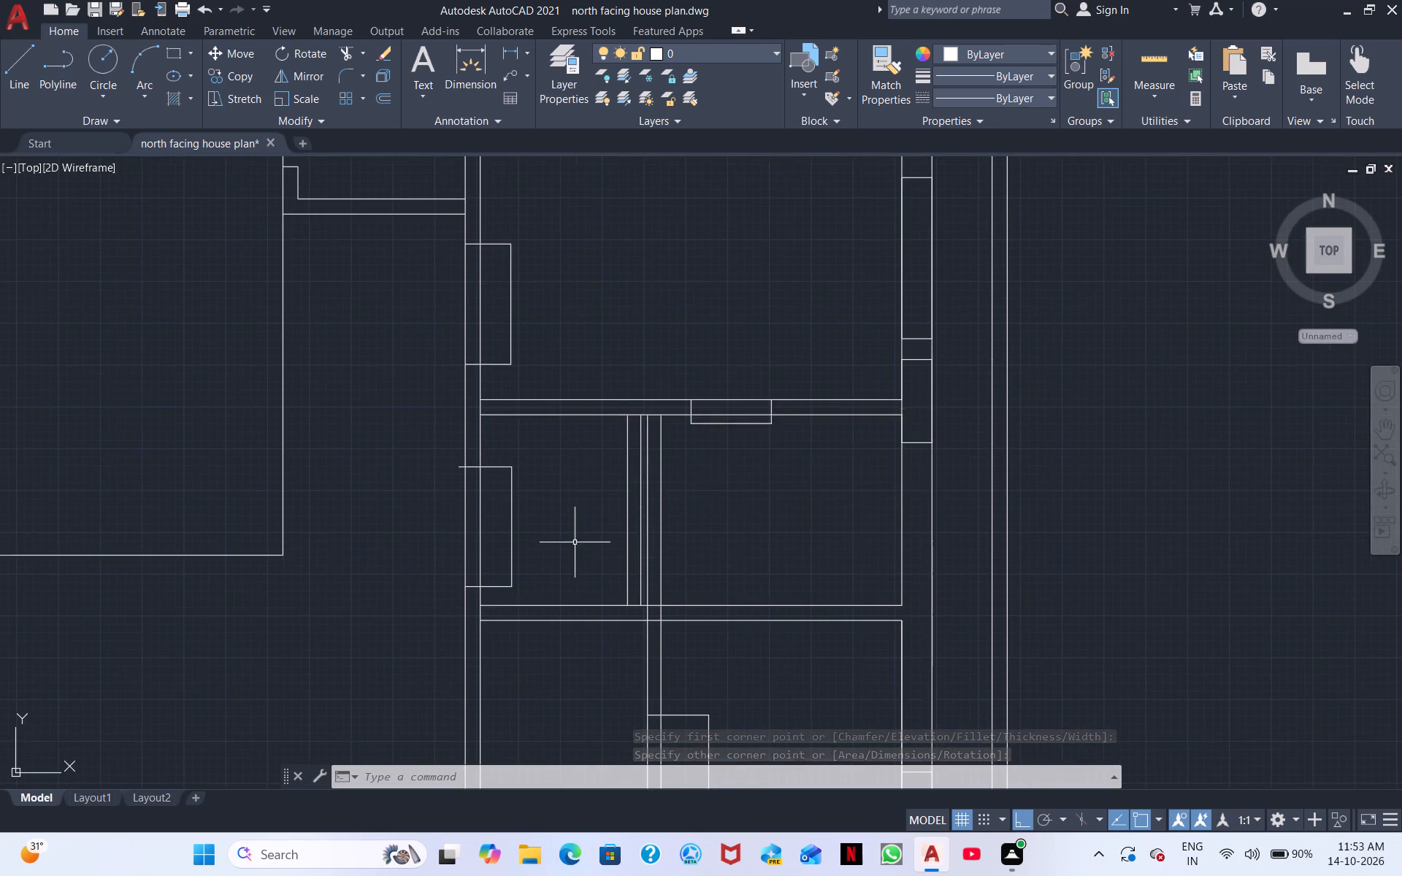
middle_drag(589, 544, 813, 526)
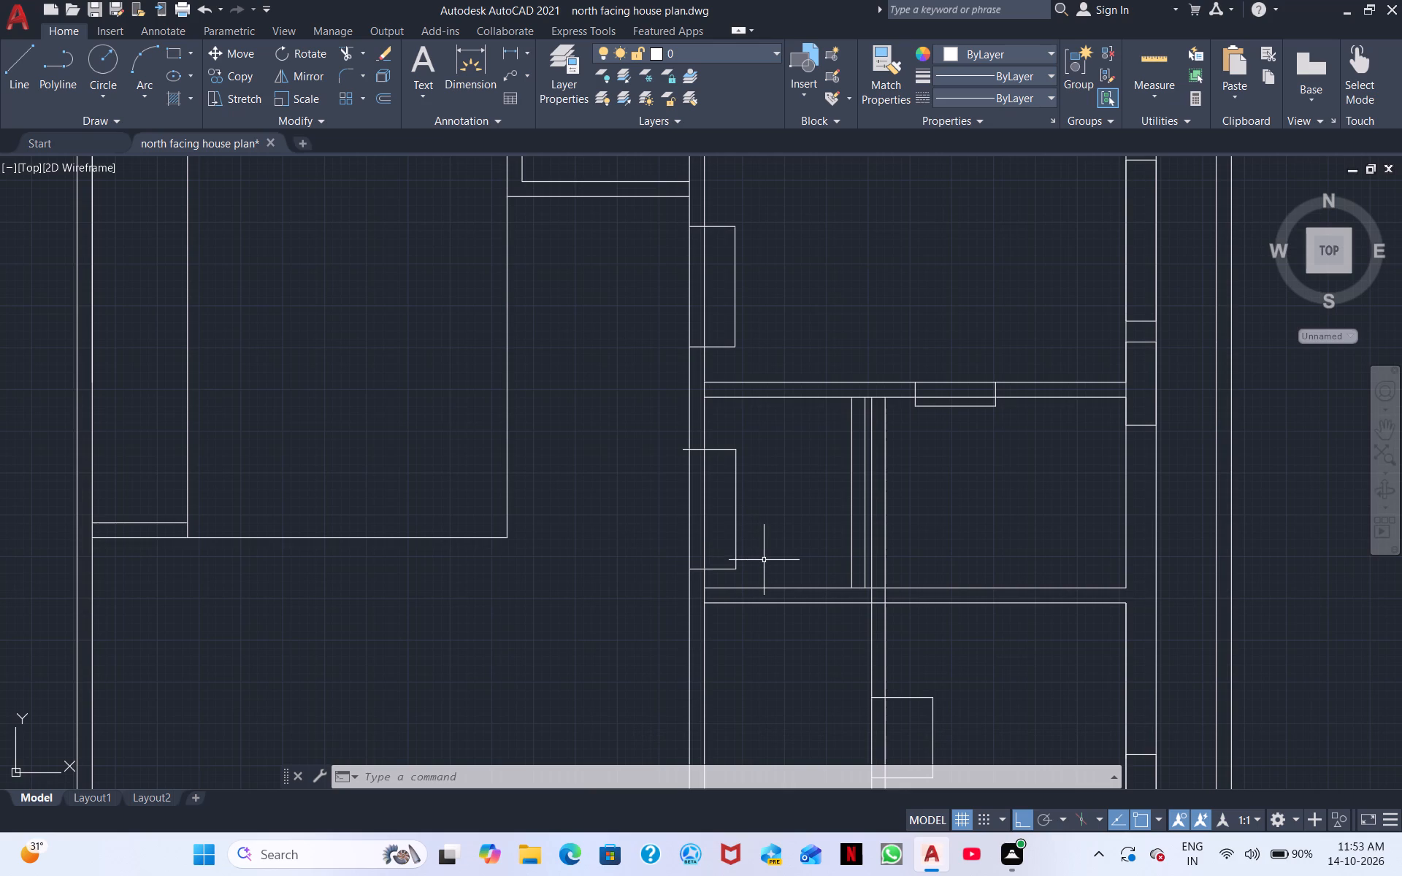
scroll(765, 556, down, 1)
middle_drag(765, 556, 755, 453)
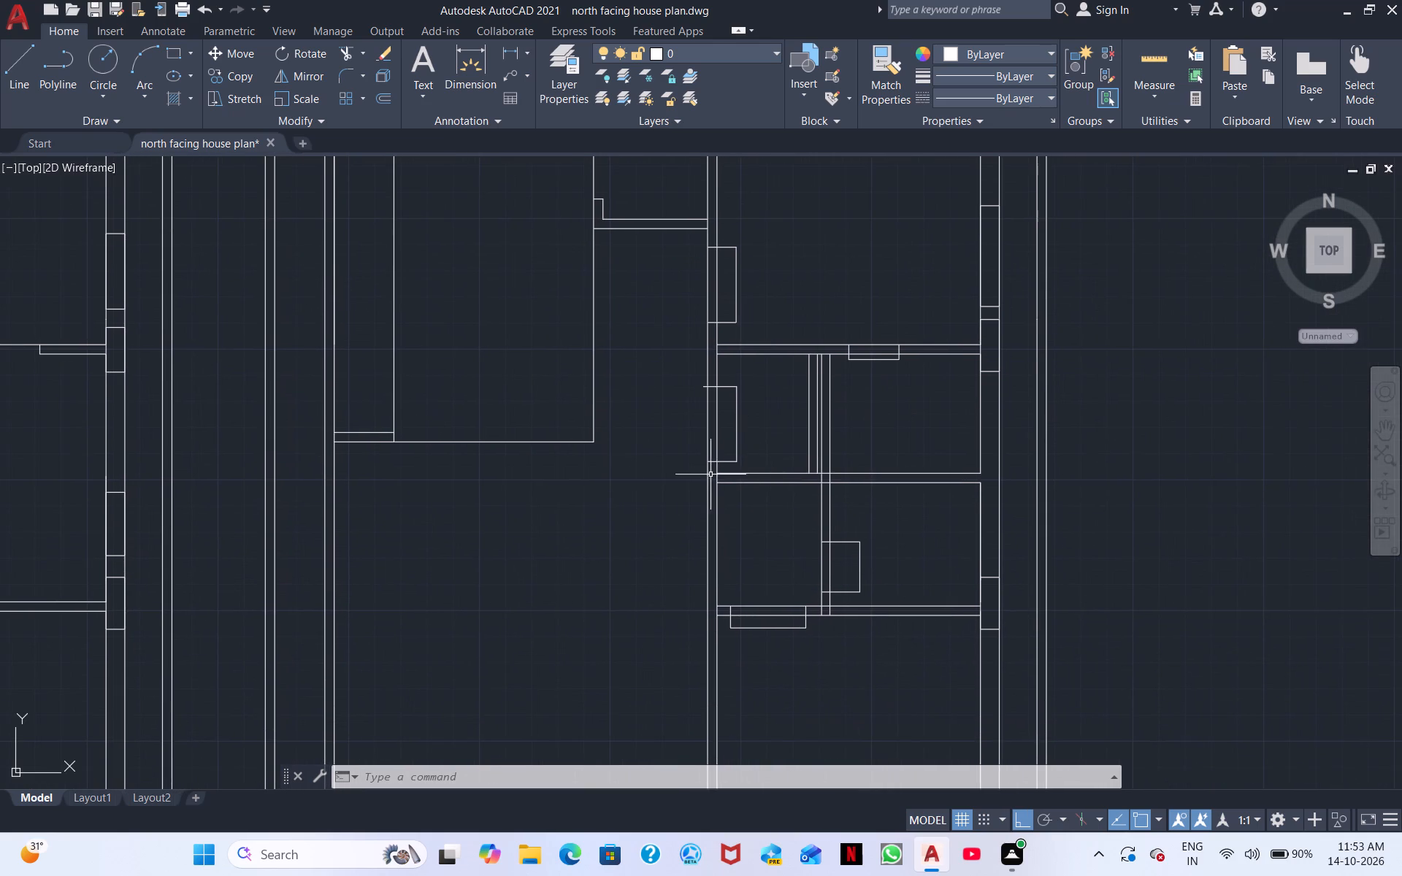
click(991, 577)
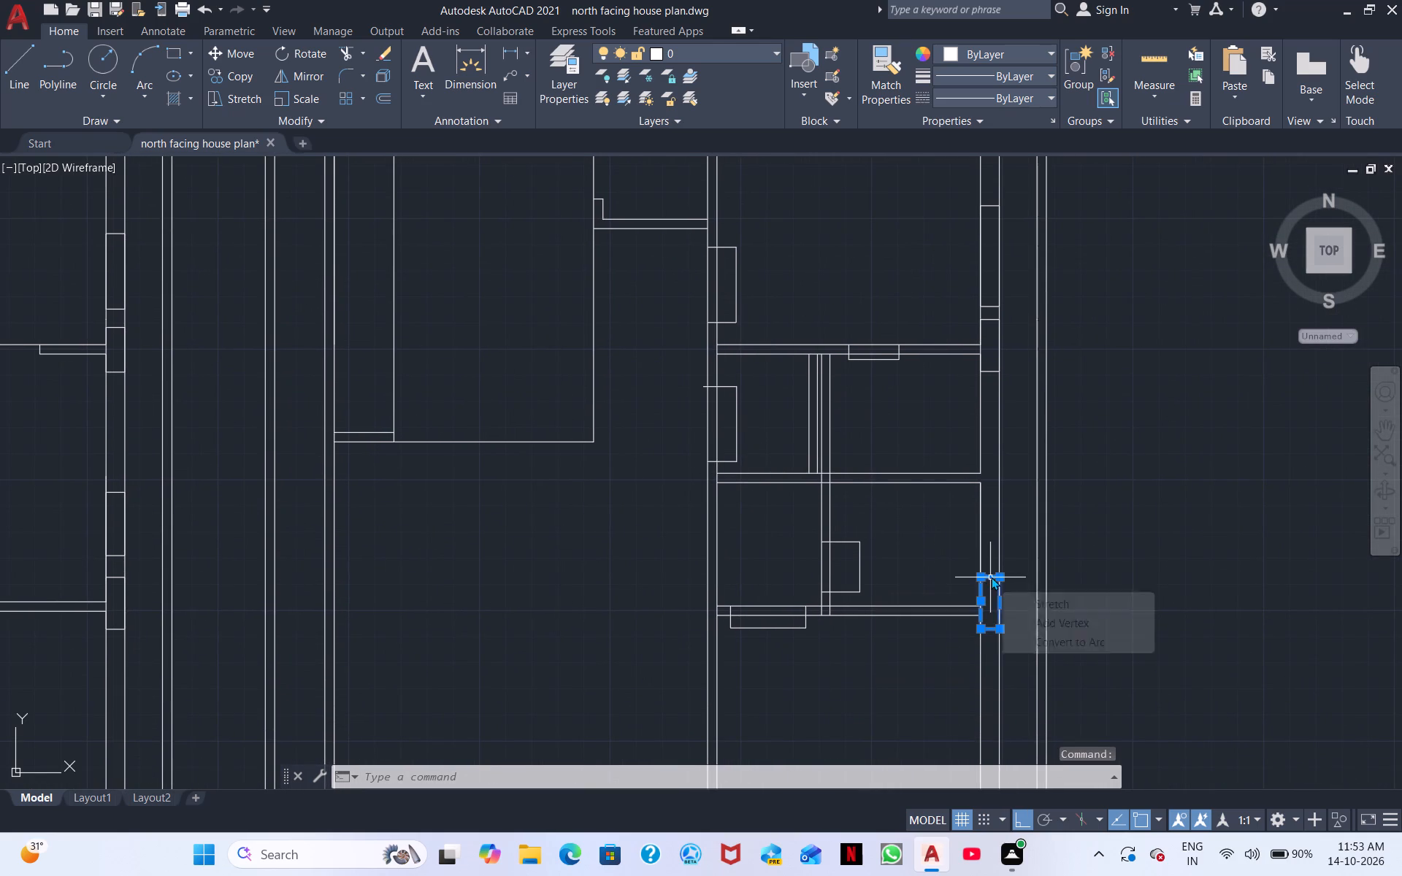
right_click(991, 577)
right_click(991, 577)
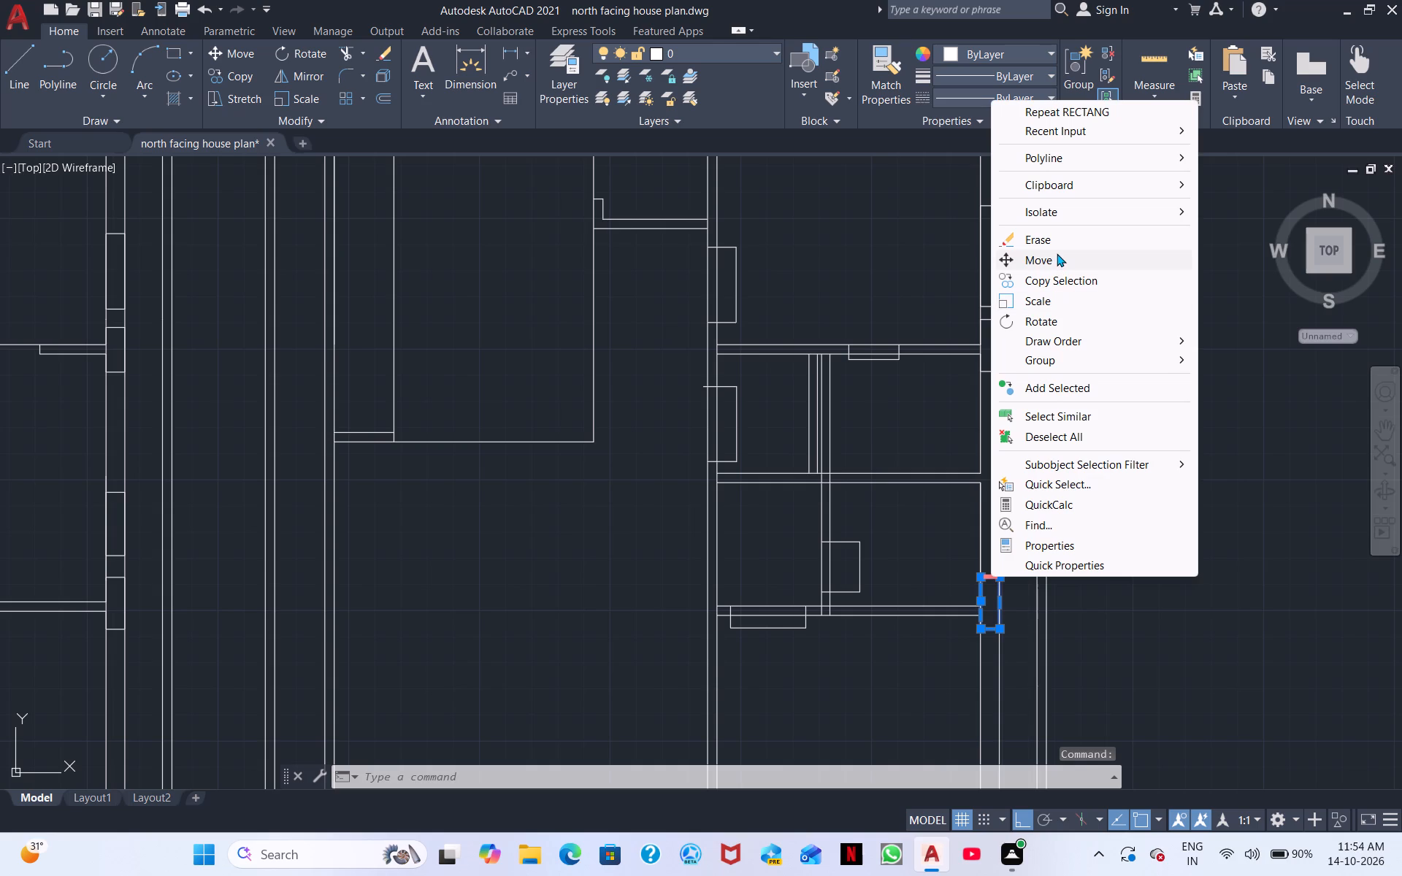
click(1040, 280)
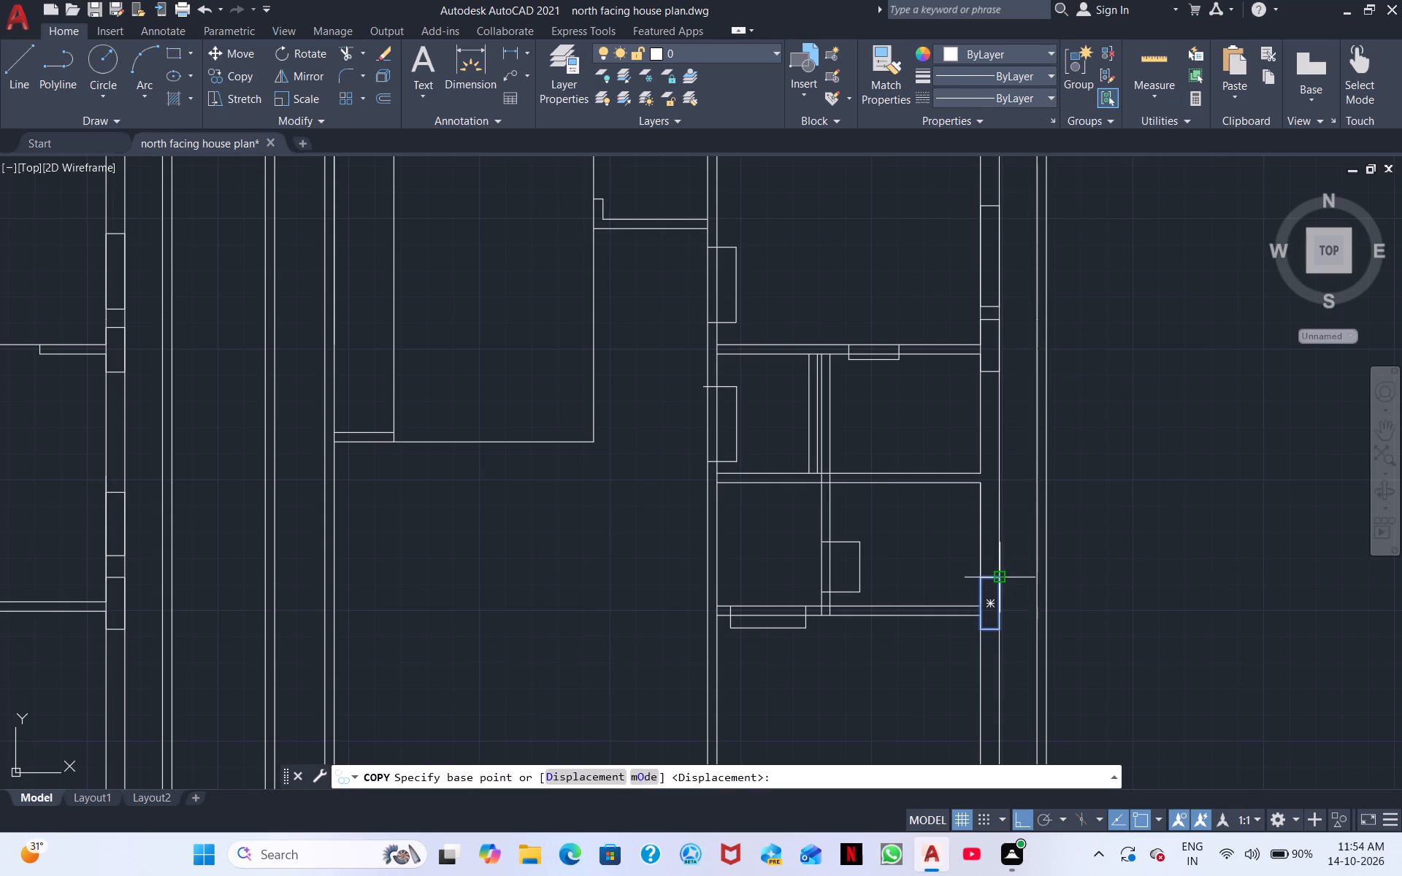
click(999, 631)
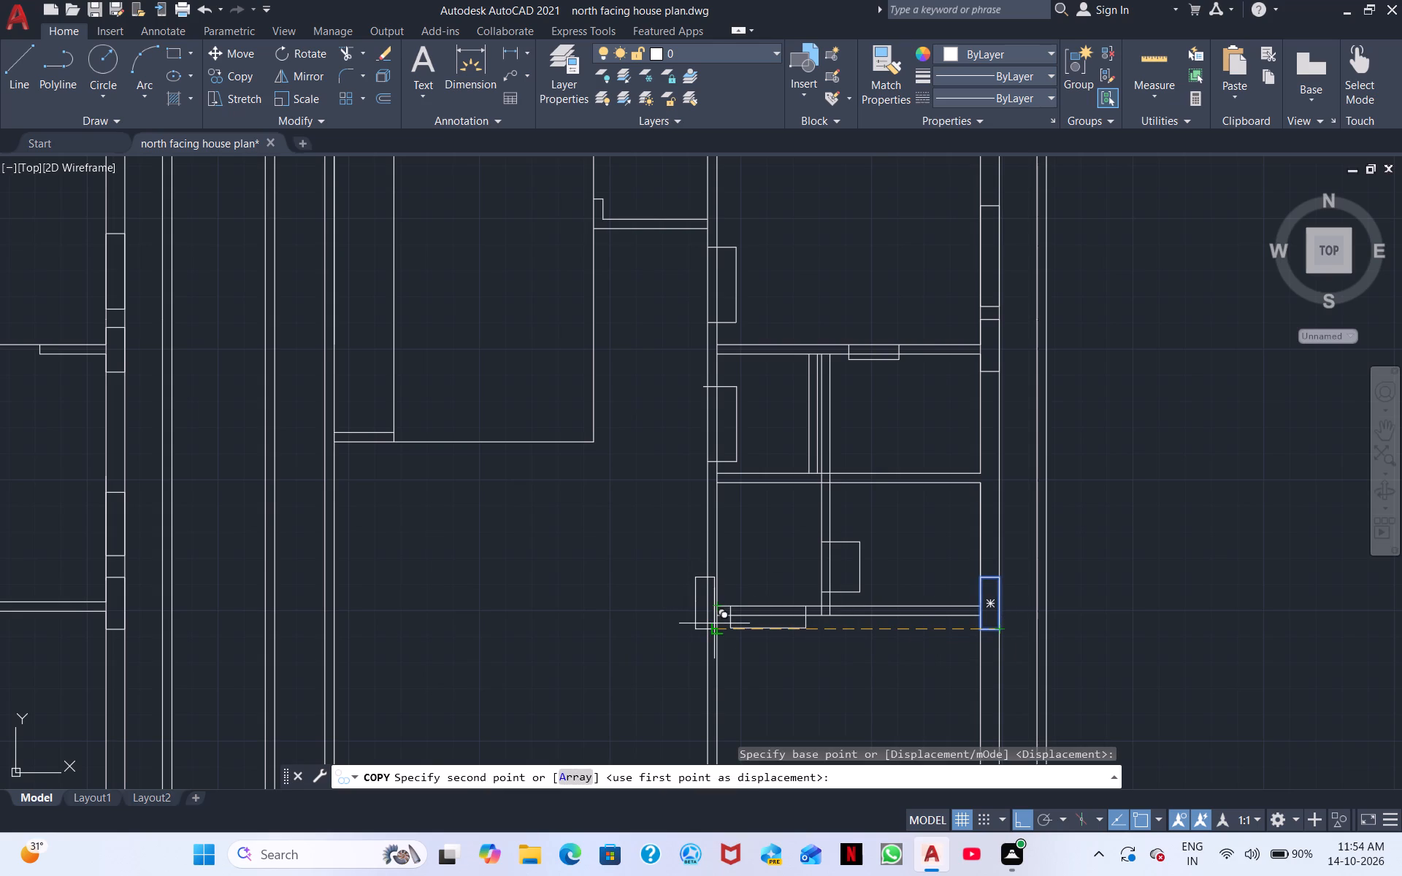
scroll(712, 623, up, 4)
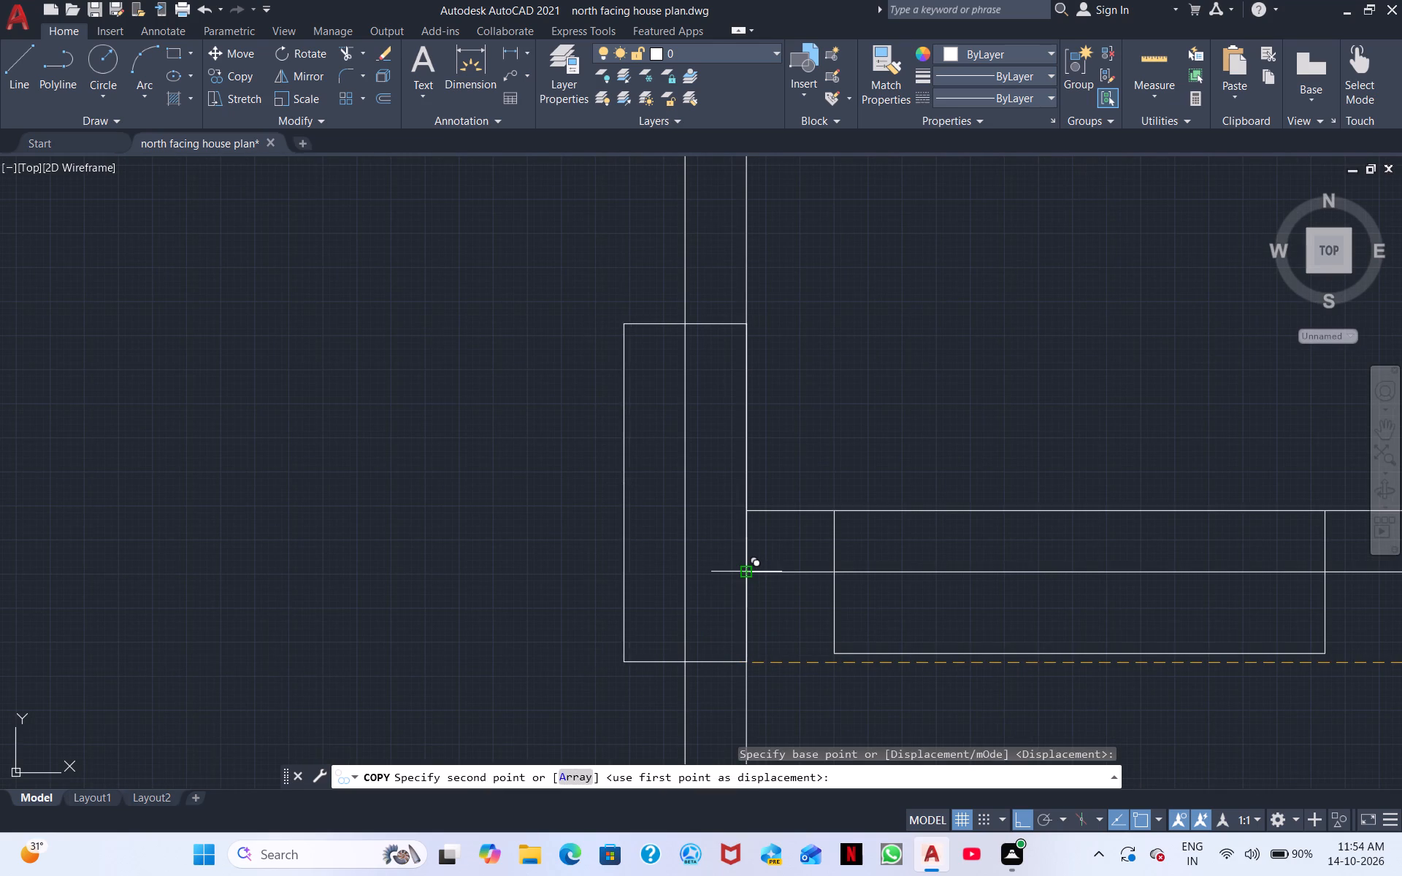
click(748, 574)
scroll(749, 574, down, 3)
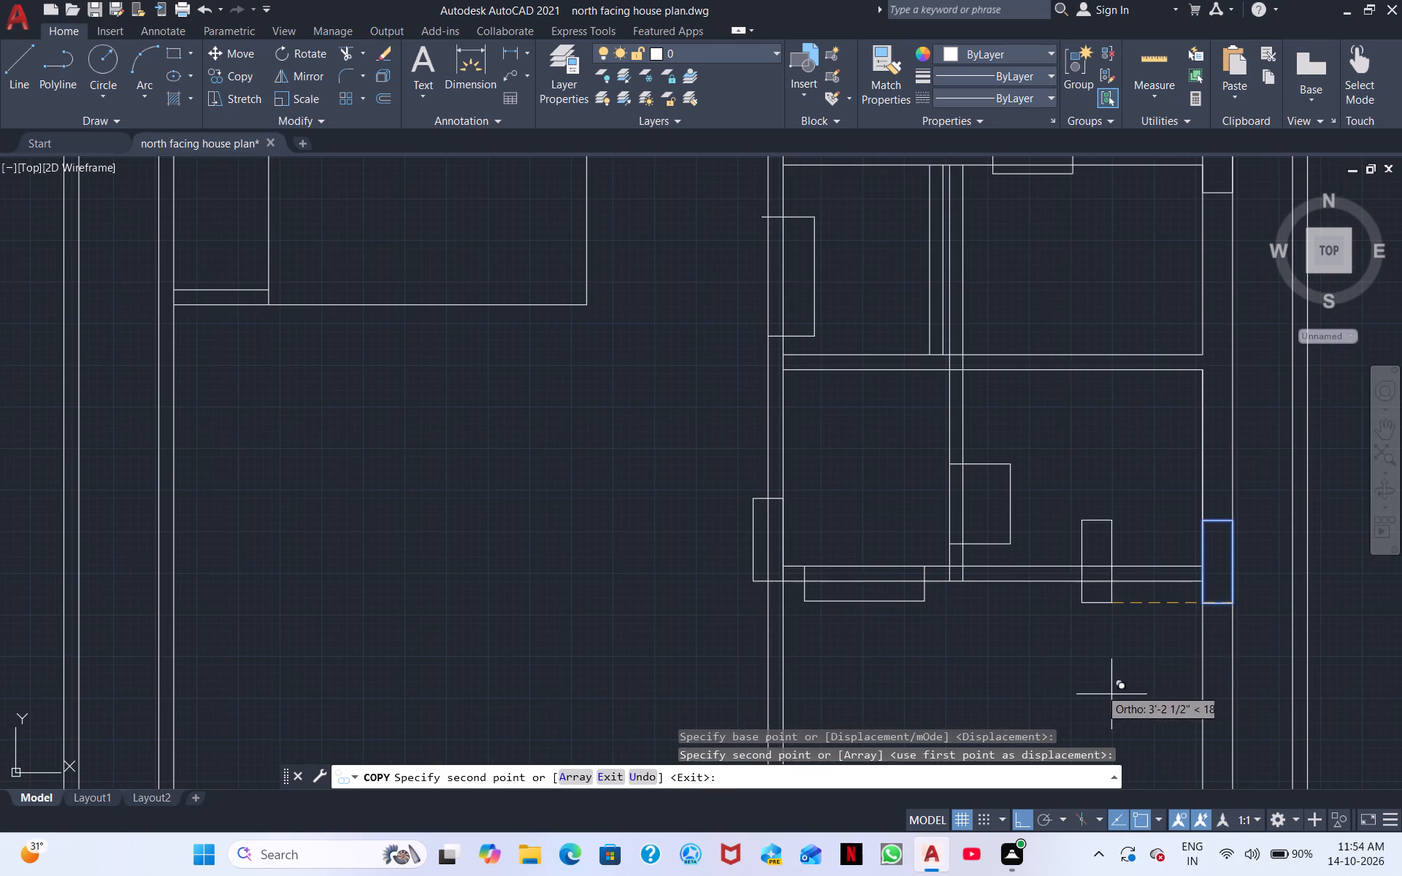
right_click(1084, 682)
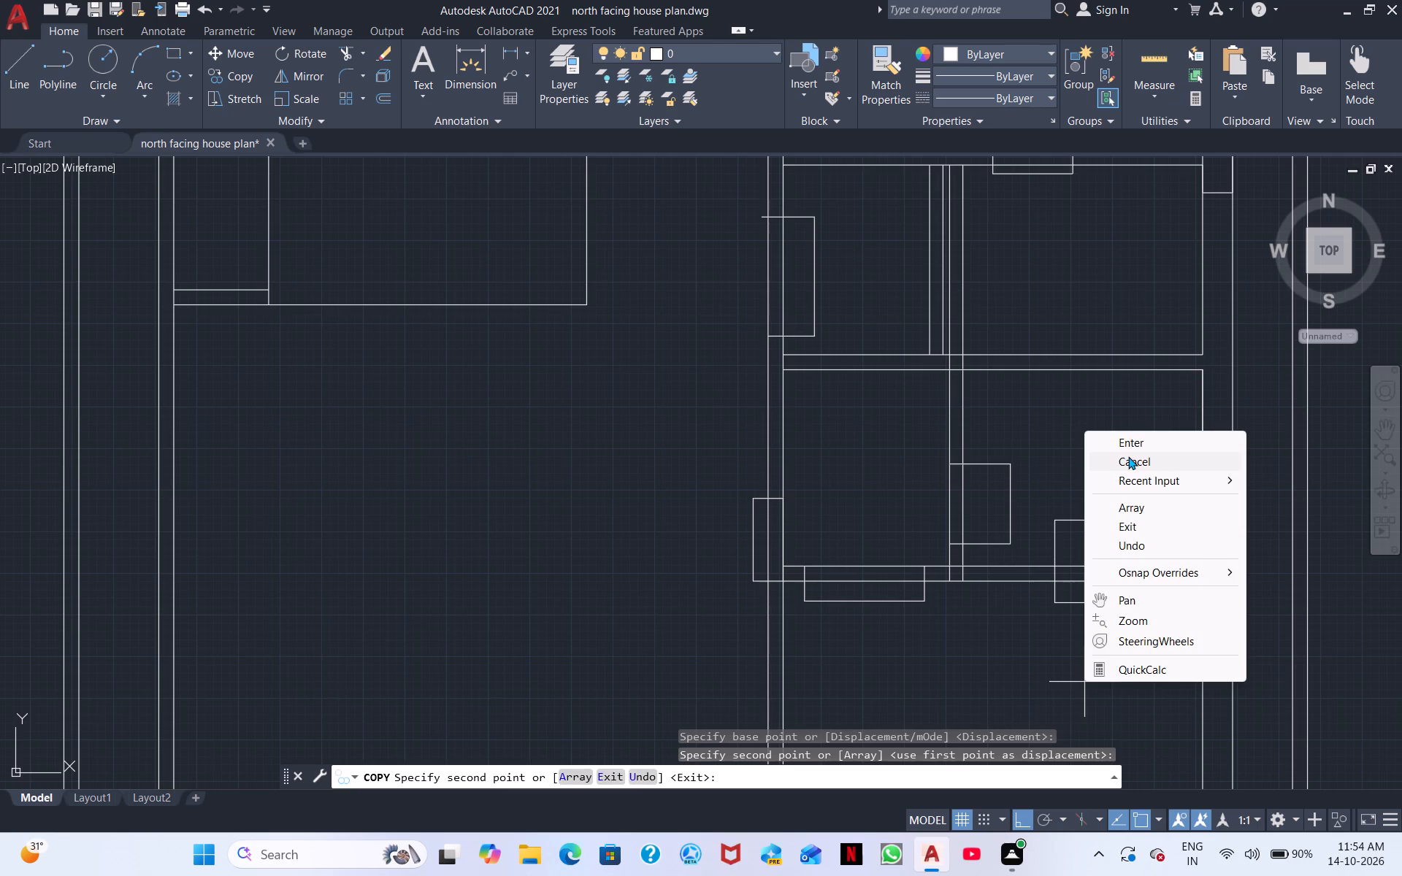
click(1128, 456)
Examine the rectangle copied onto the interior wall and the openings in the surrounding rooms.
scroll(981, 587, down, 1)
scroll(978, 591, up, 2)
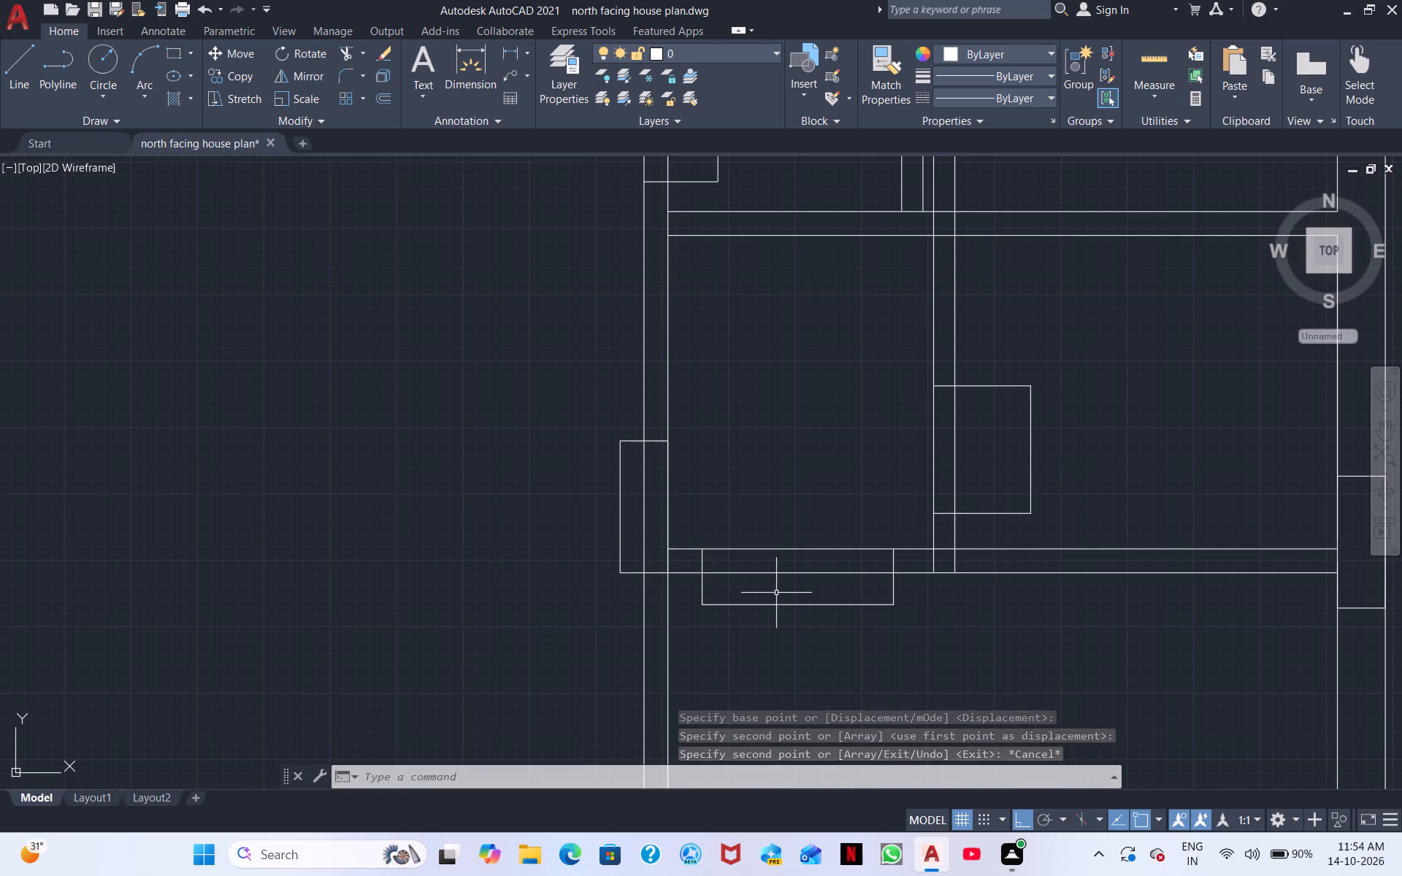
scroll(776, 593, up, 2)
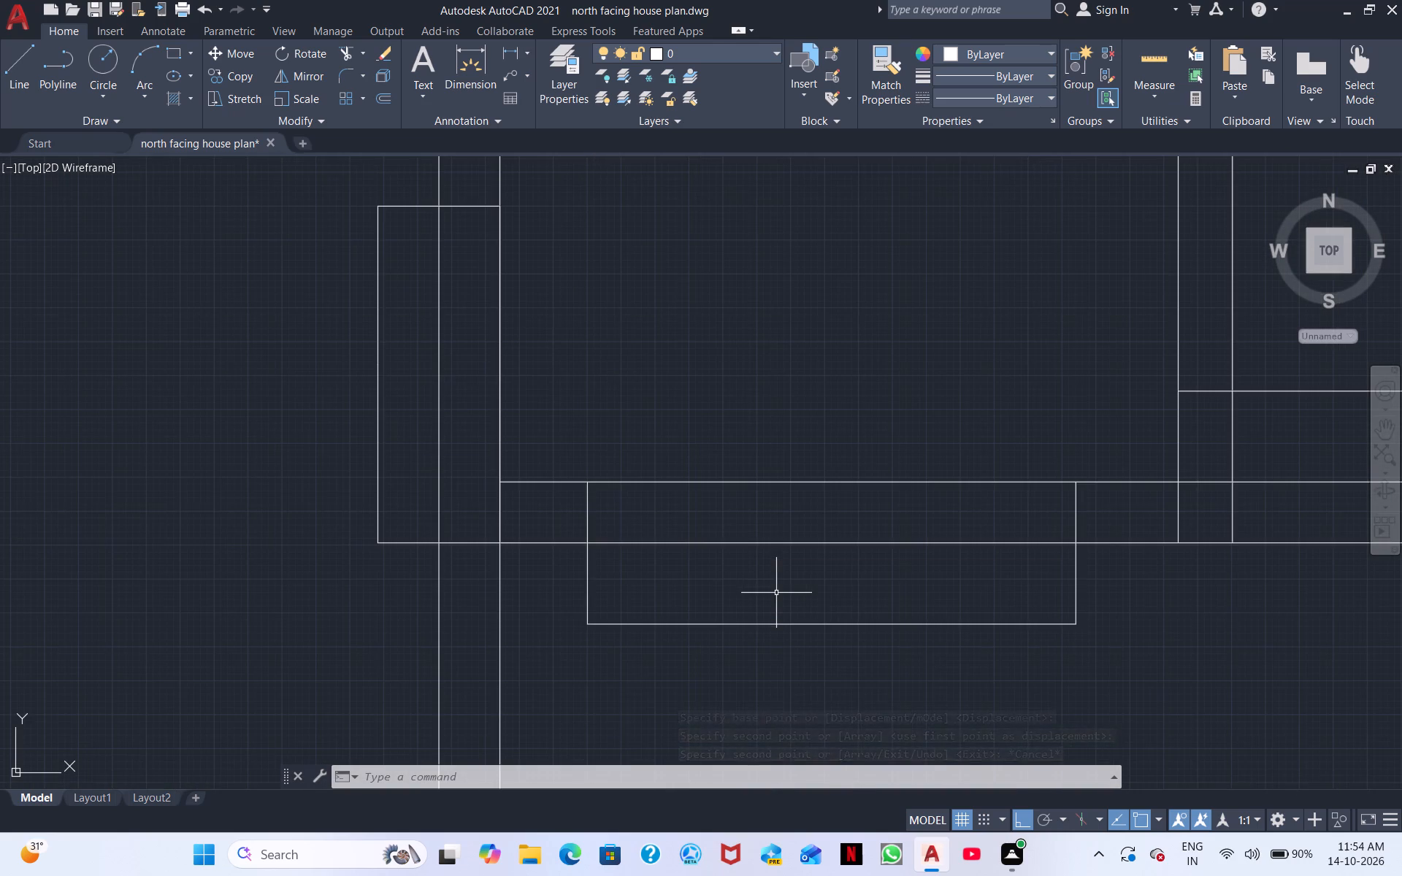
scroll(759, 607, down, 2)
middle_drag(760, 612, 835, 694)
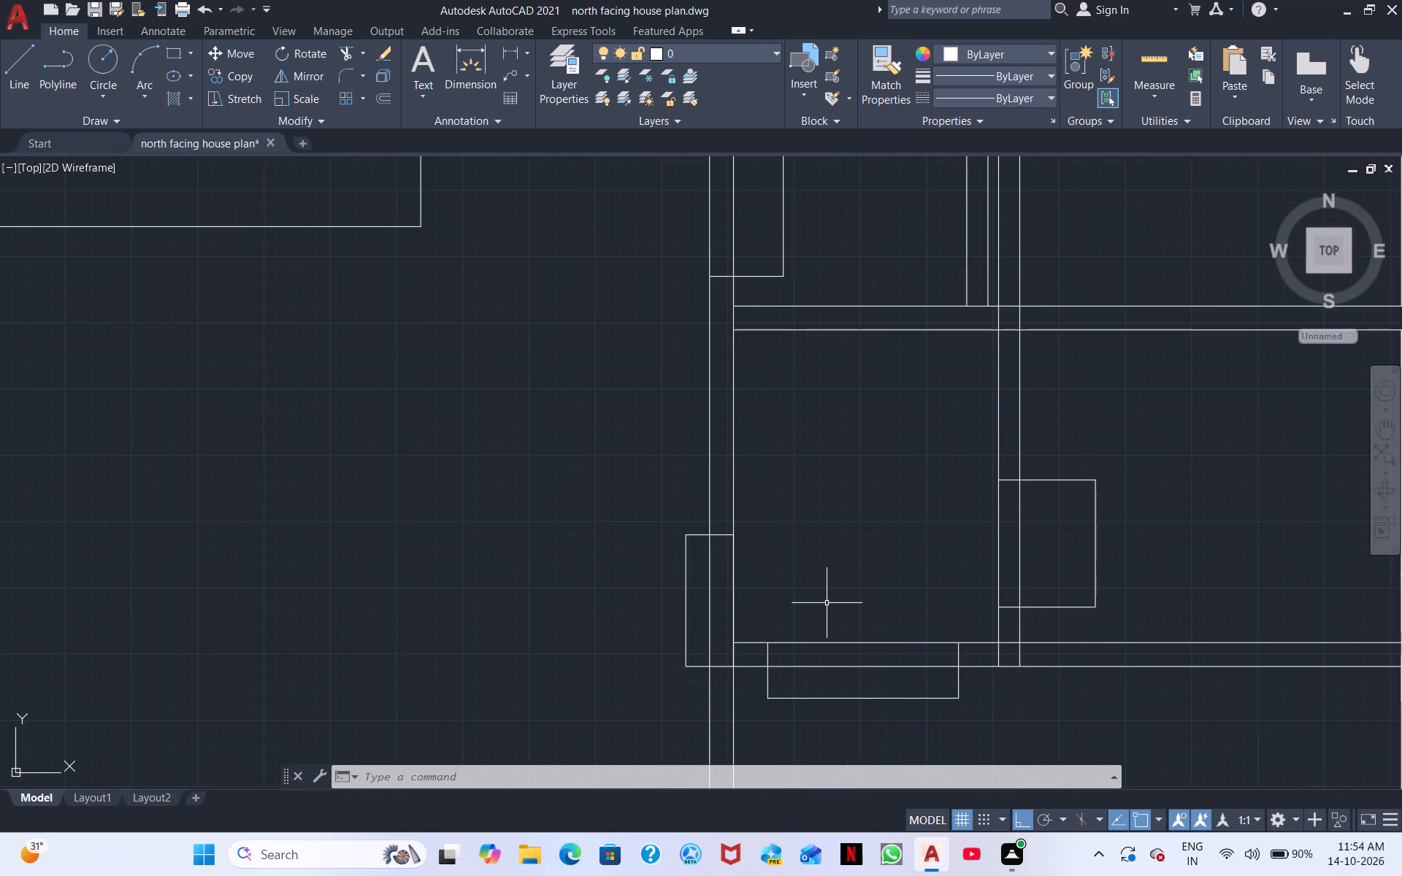
scroll(826, 610, down, 1)
middle_drag(852, 512, 749, 502)
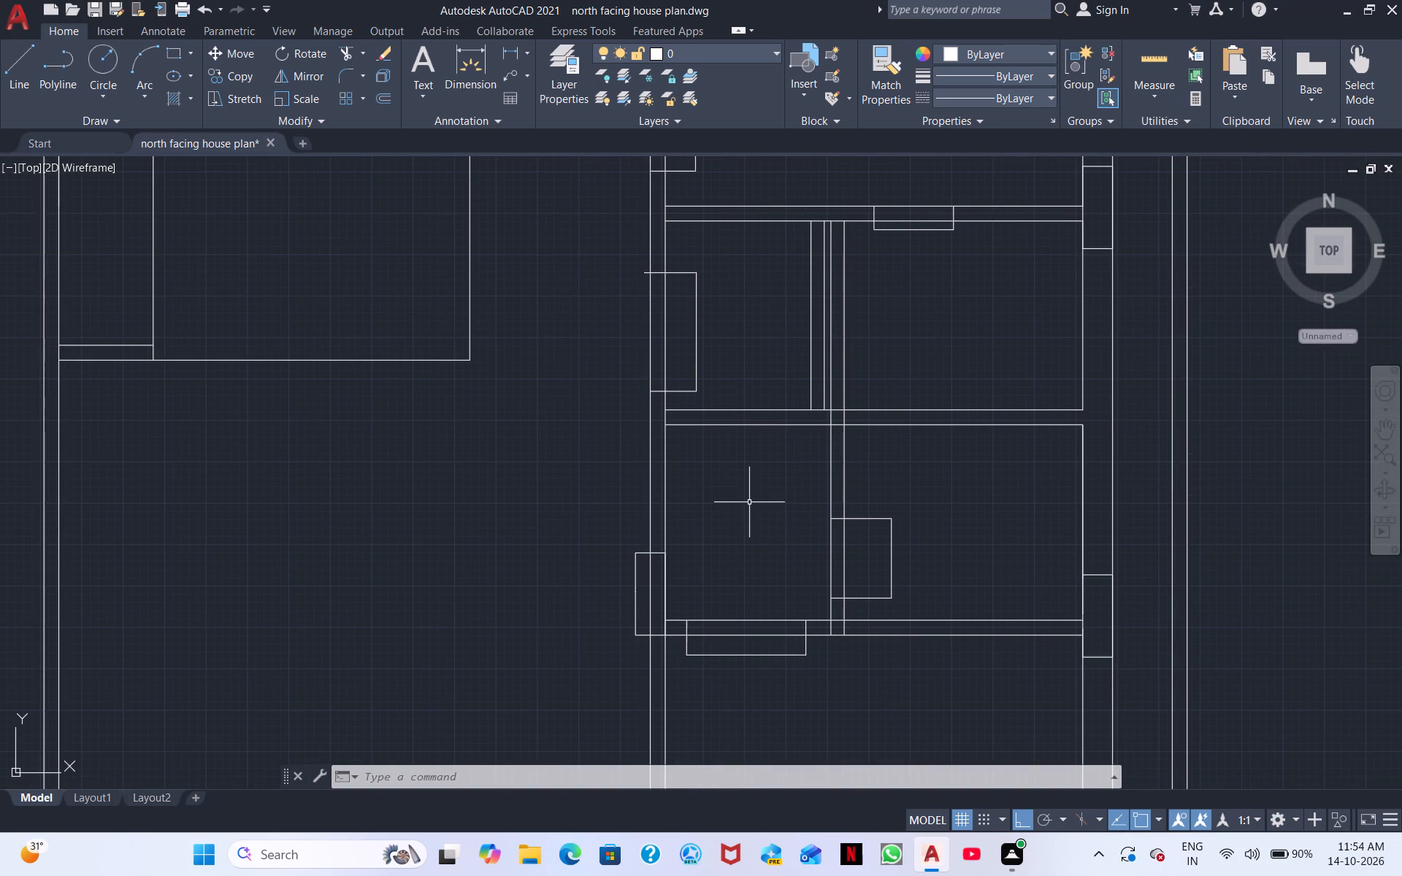
middle_drag(706, 603, 701, 529)
scroll(737, 597, down, 2)
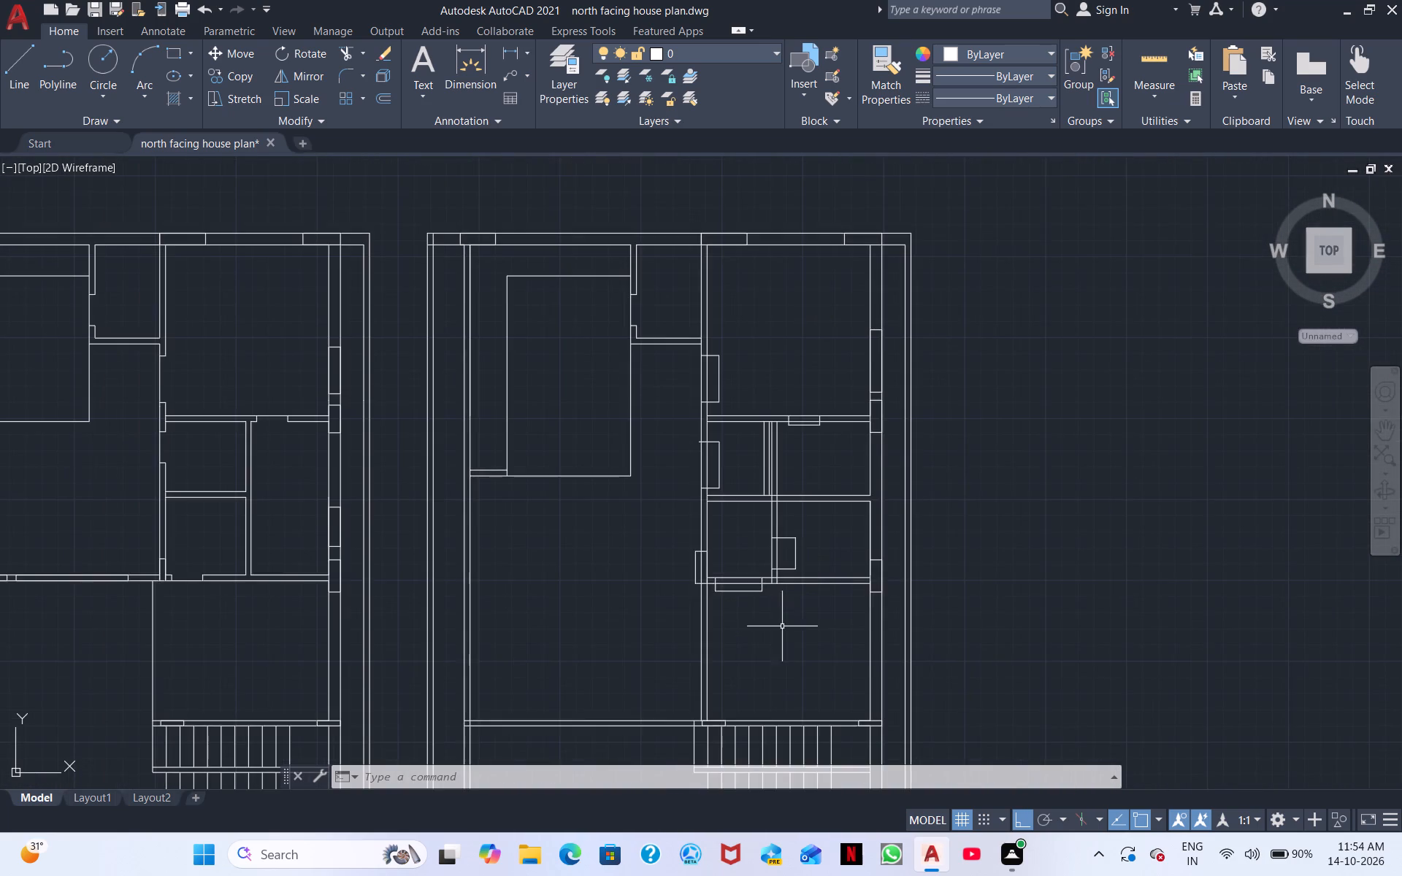
Trim the short vertical line crossing the horizontal wall at the staircase's west end.
middle_drag(777, 629, 855, 480)
scroll(738, 565, up, 3)
middle_drag(782, 575, 751, 453)
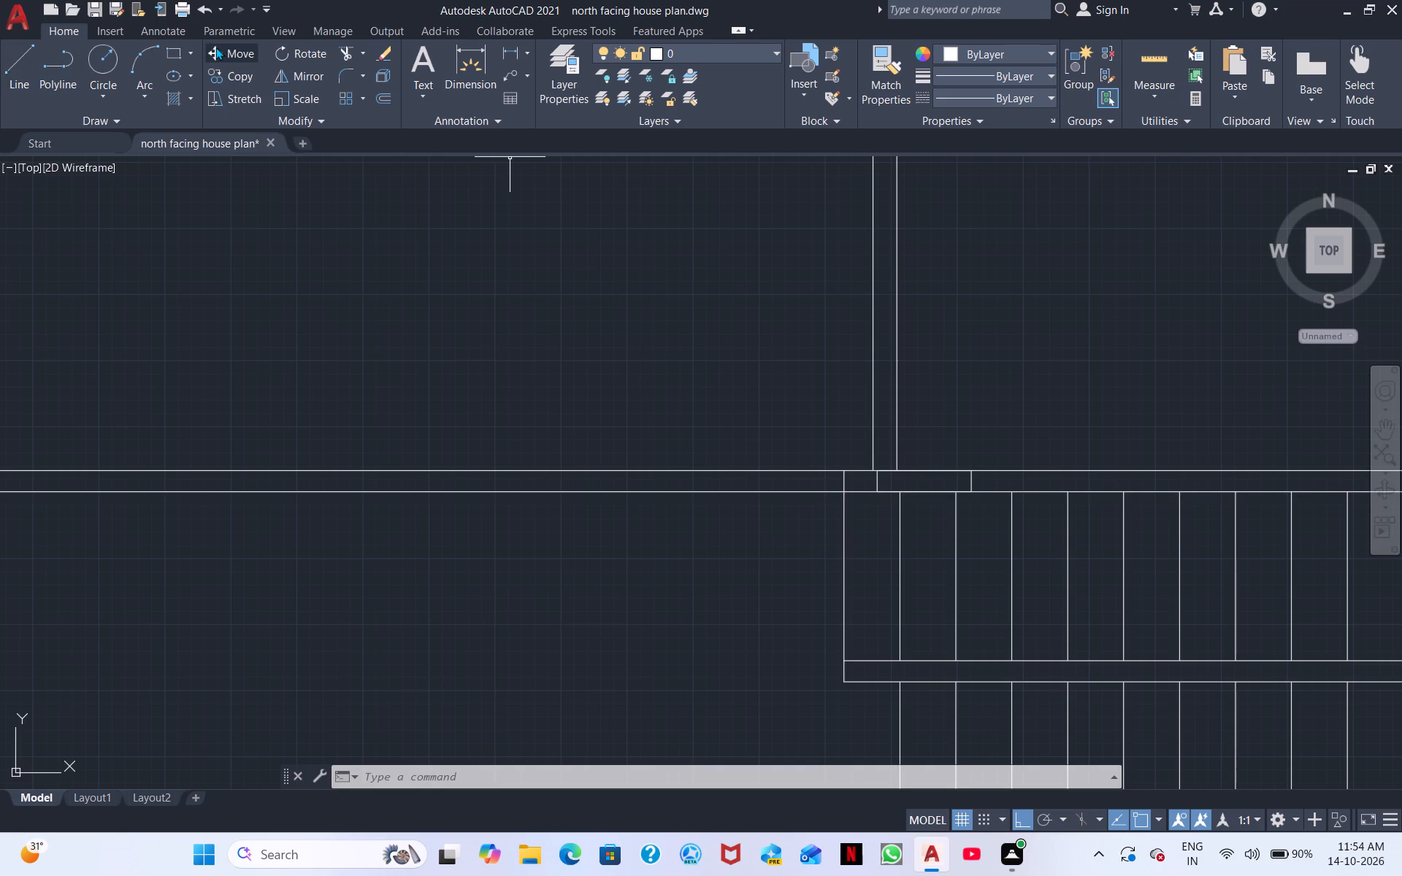
click(350, 44)
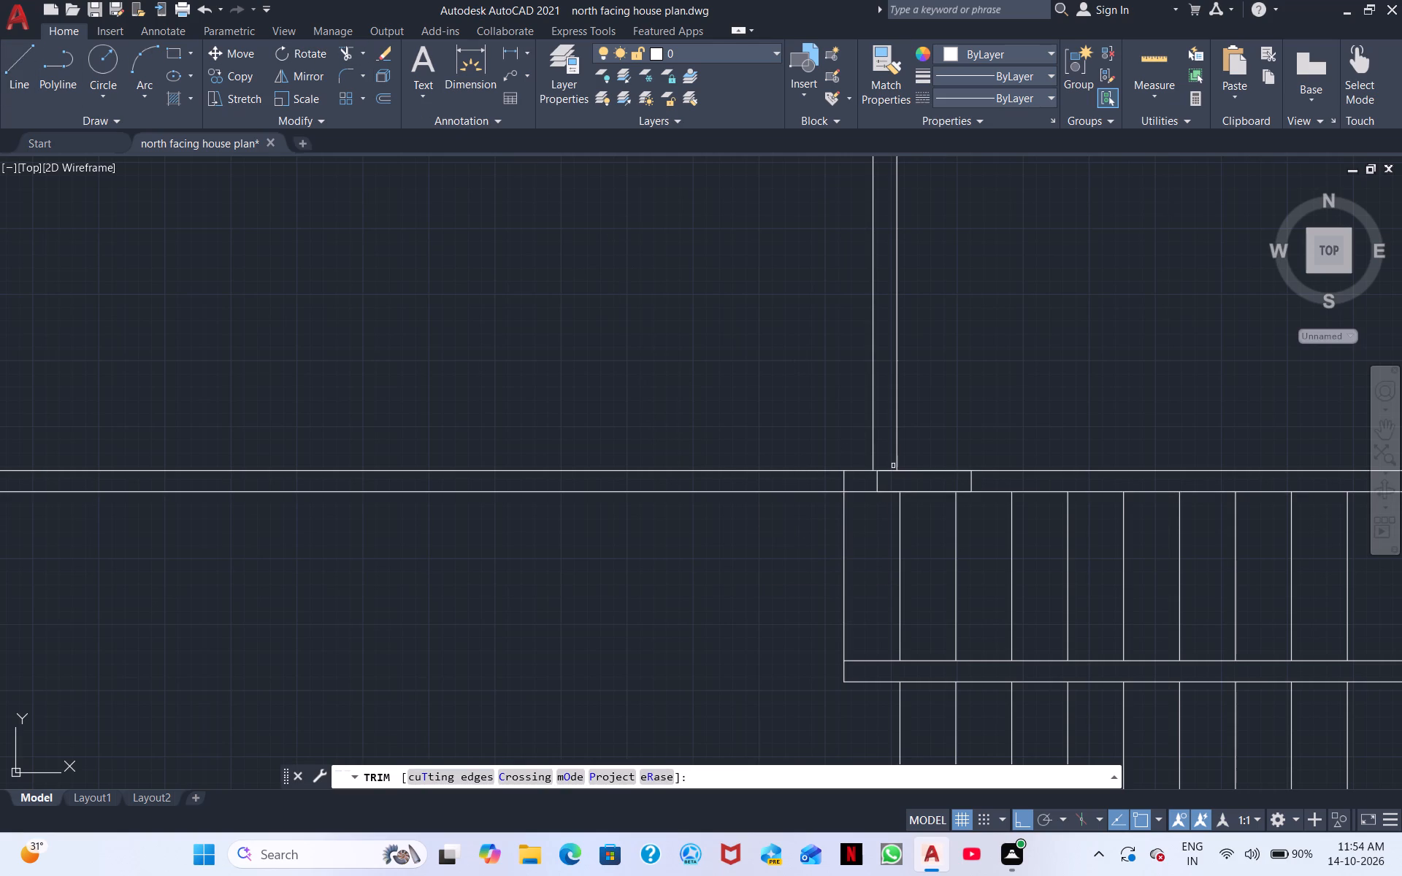
click(844, 485)
scroll(673, 534, down, 1)
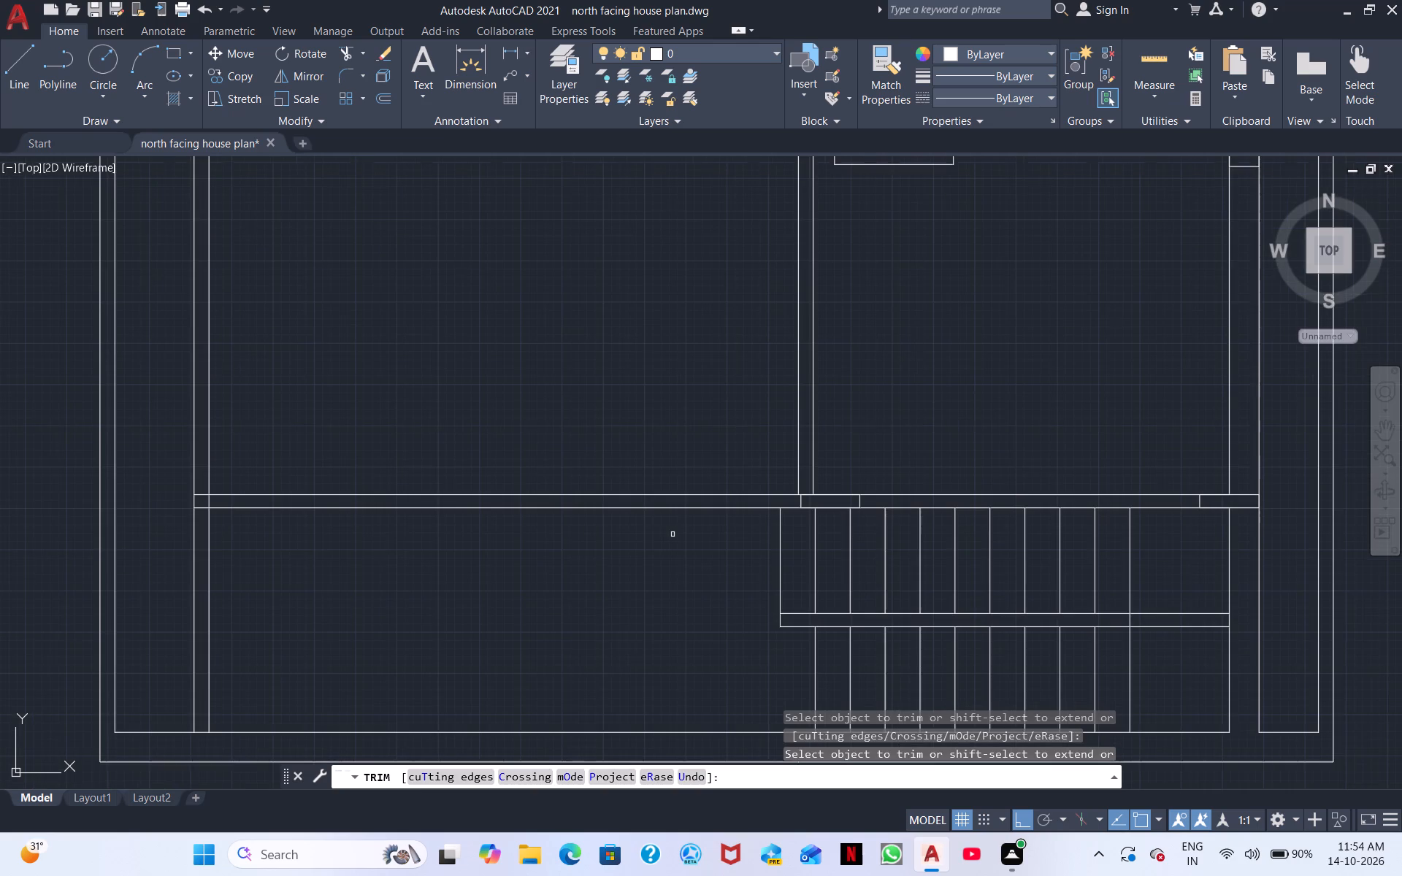
middle_drag(656, 539, 742, 526)
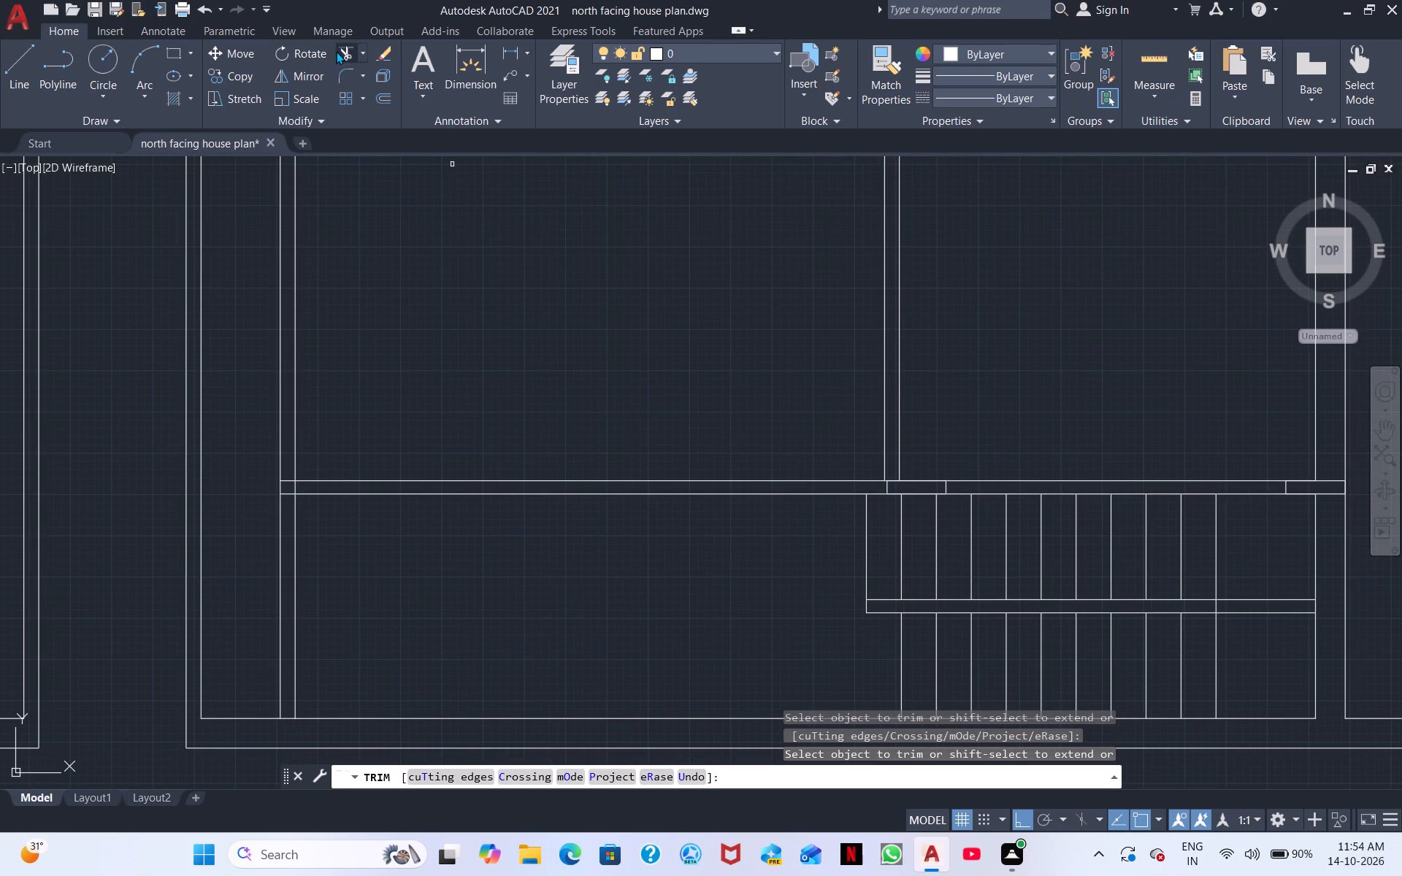
Draw a short rectangle across the west inner wall's thickness, rising from the lower cross wall's west-end junction.
click(166, 44)
middle_drag(314, 339, 473, 264)
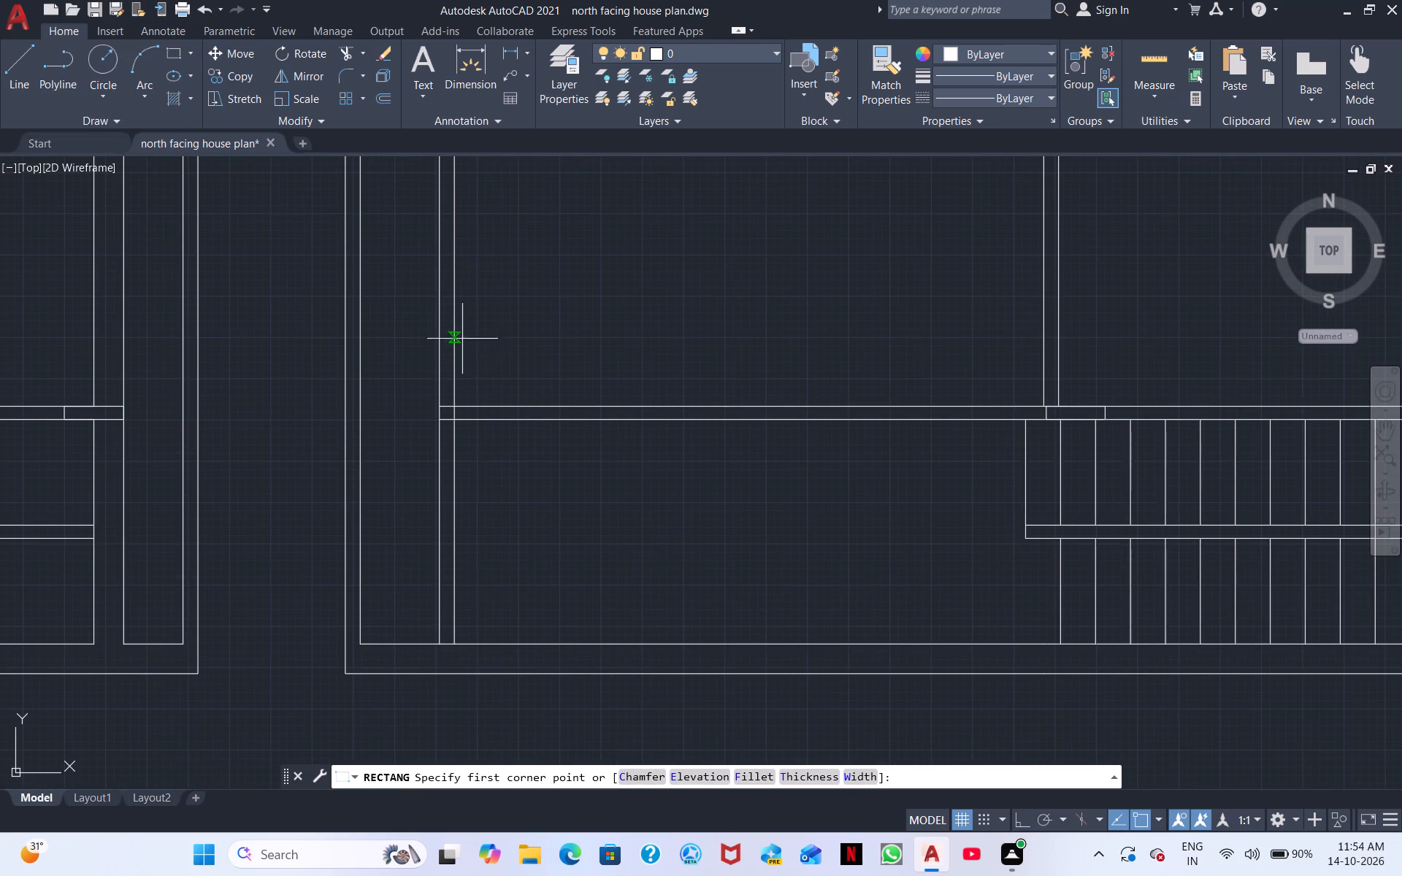
click(458, 420)
click(440, 366)
Draw a short rectangle across the west inner wall's thickness, beside the lower part of the large rectangular area in the north-west.
scroll(572, 284, down, 1)
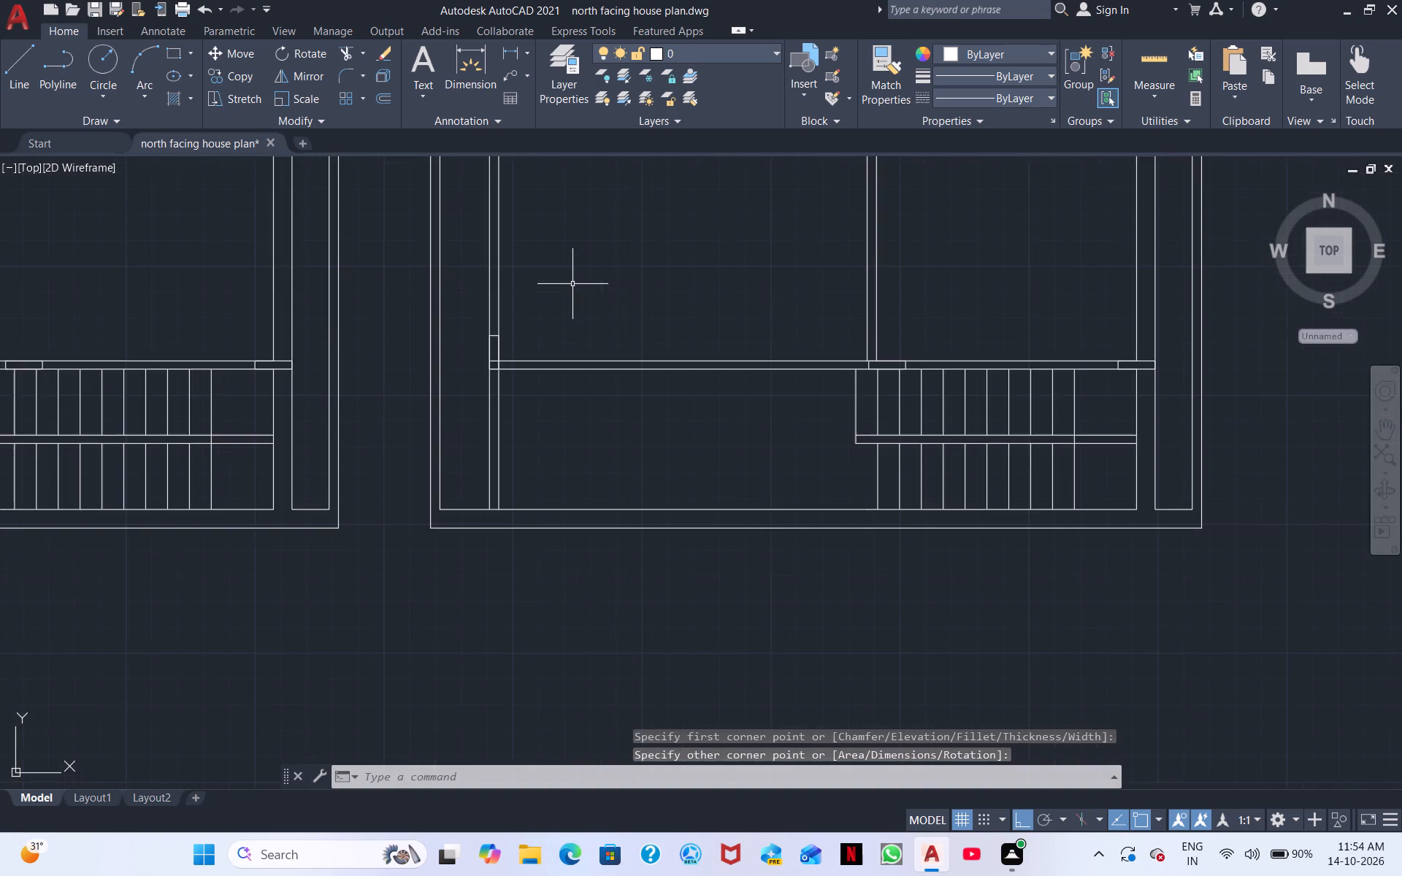
scroll(572, 284, down, 1)
middle_drag(559, 325, 538, 431)
key(space)
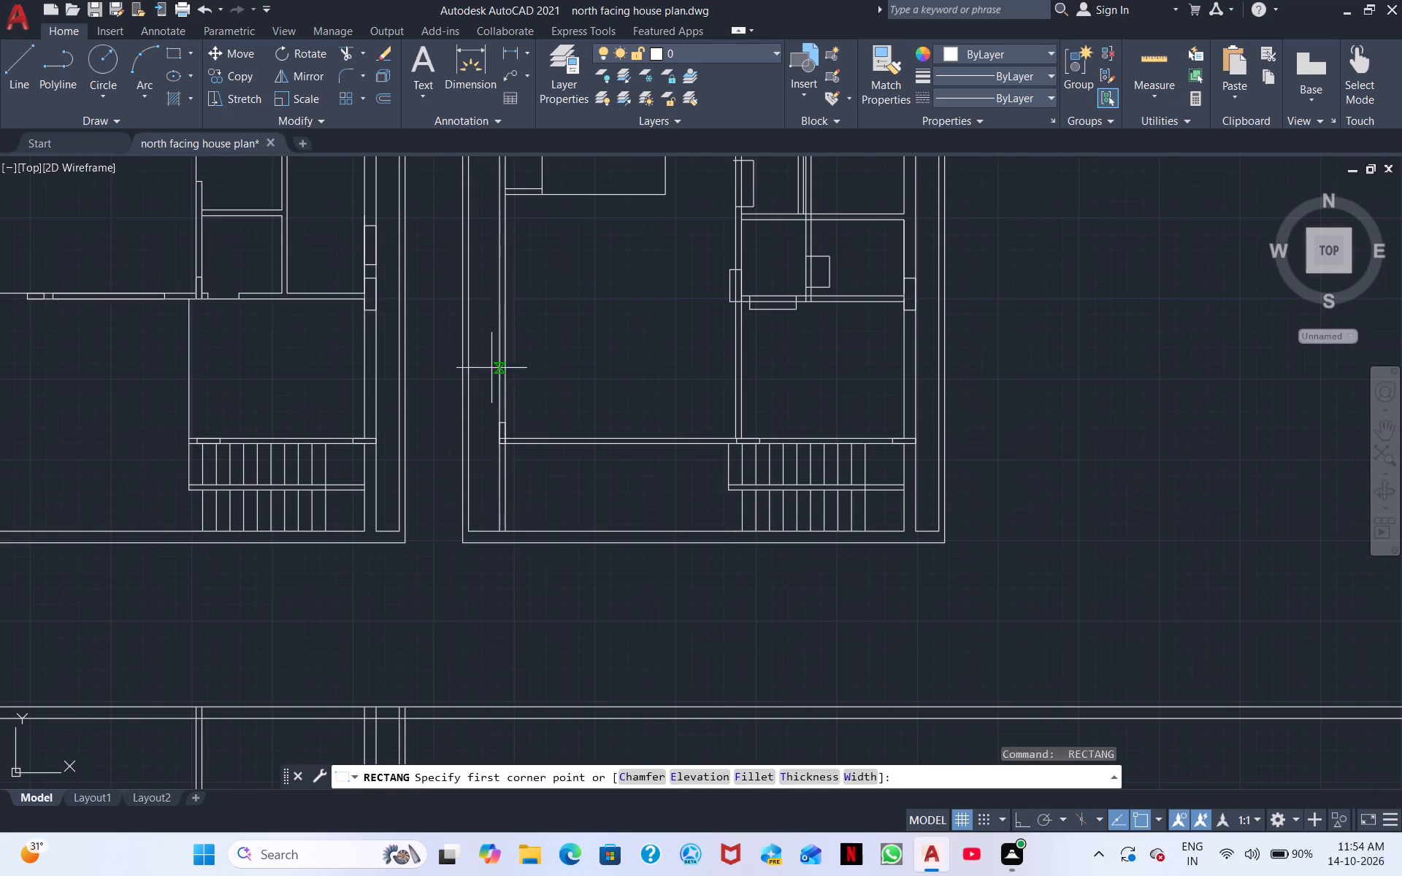
scroll(394, 392, up, 1)
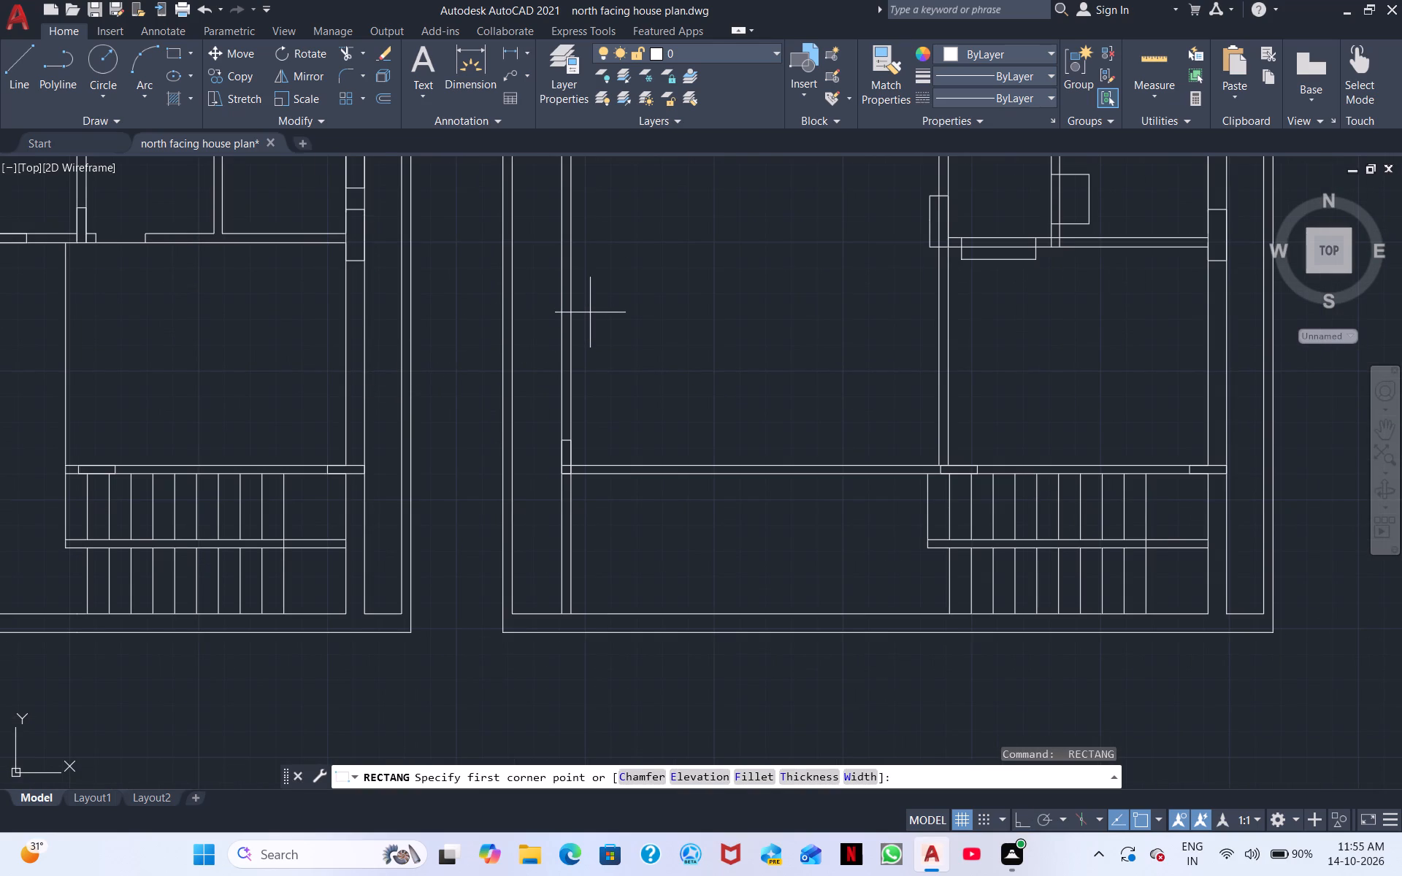
middle_drag(589, 320, 550, 391)
scroll(496, 351, down, 1)
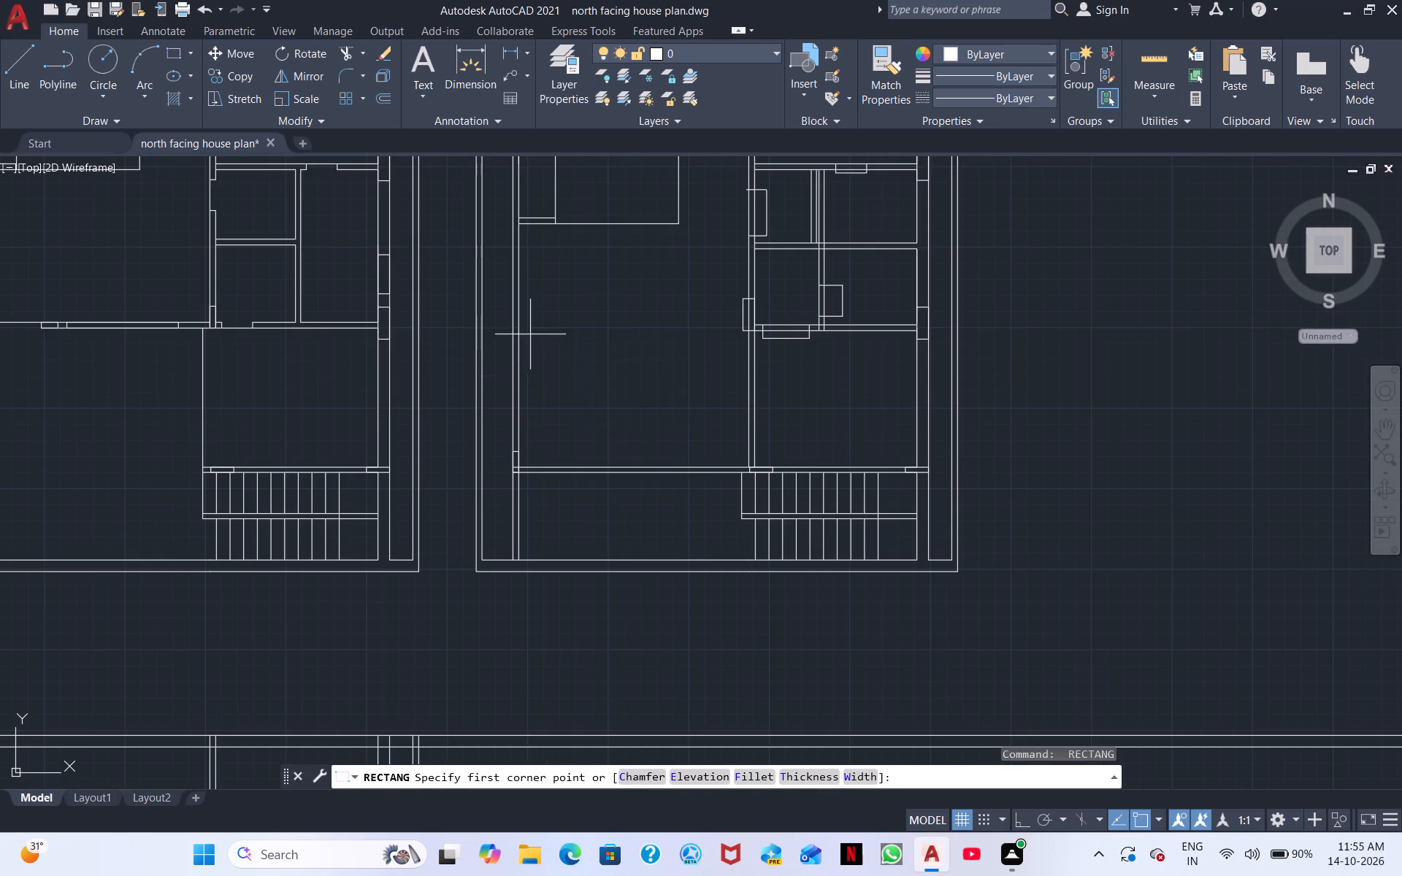
middle_drag(538, 366, 500, 552)
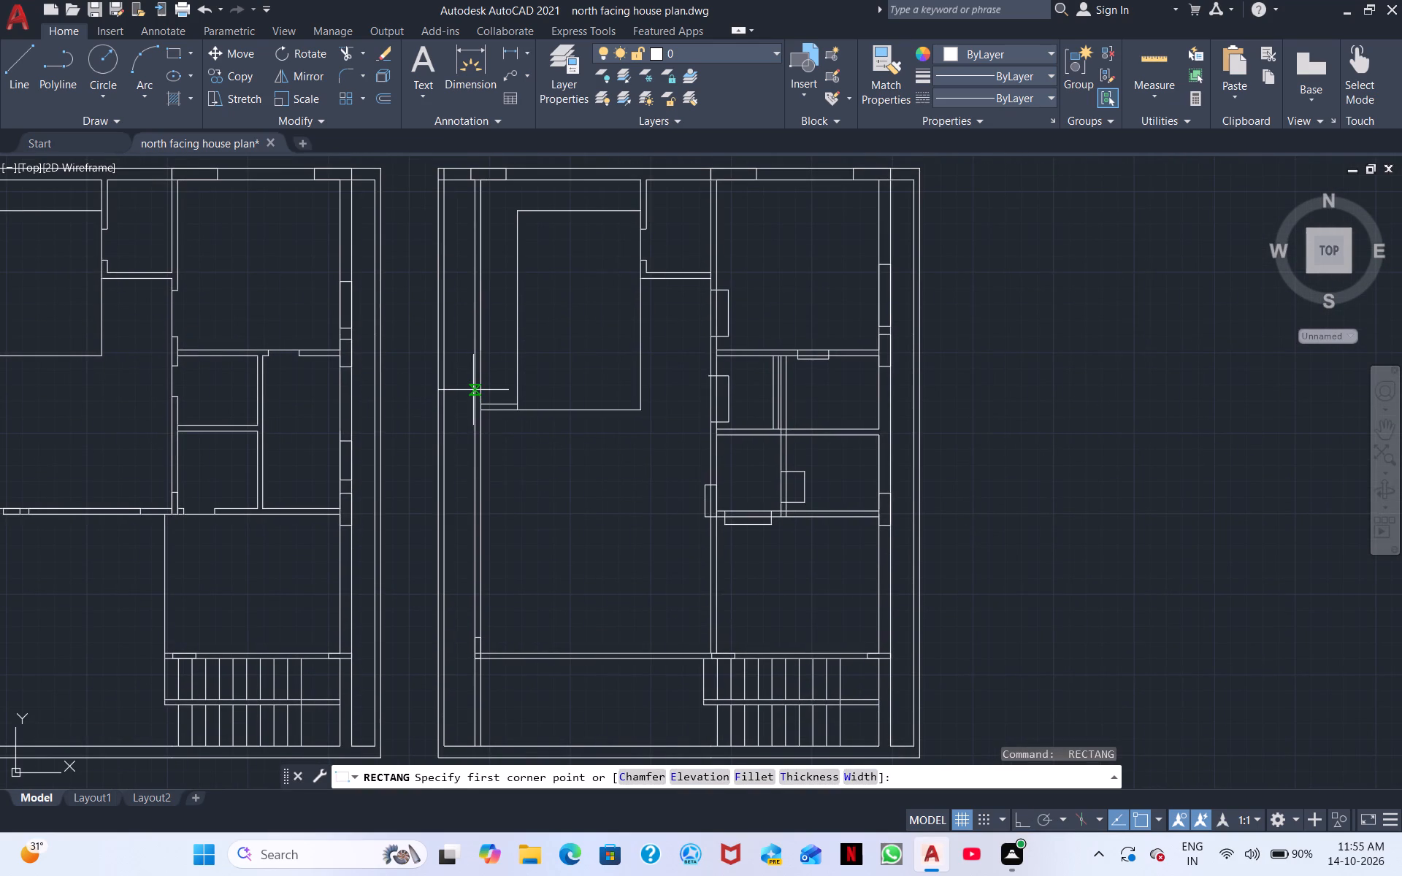
middle_drag(496, 344, 494, 404)
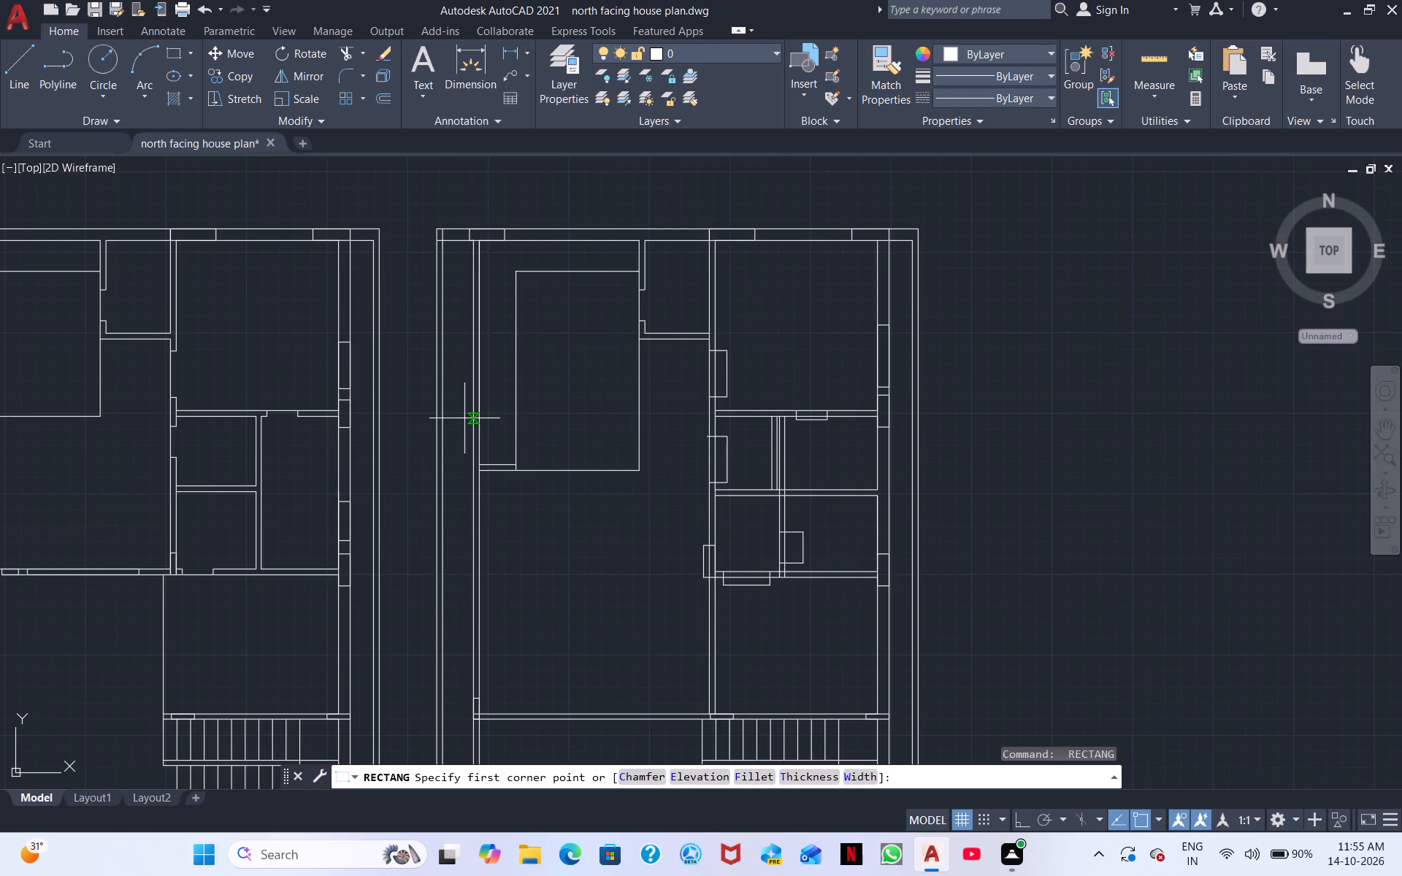
scroll(464, 418, up, 2)
click(498, 406)
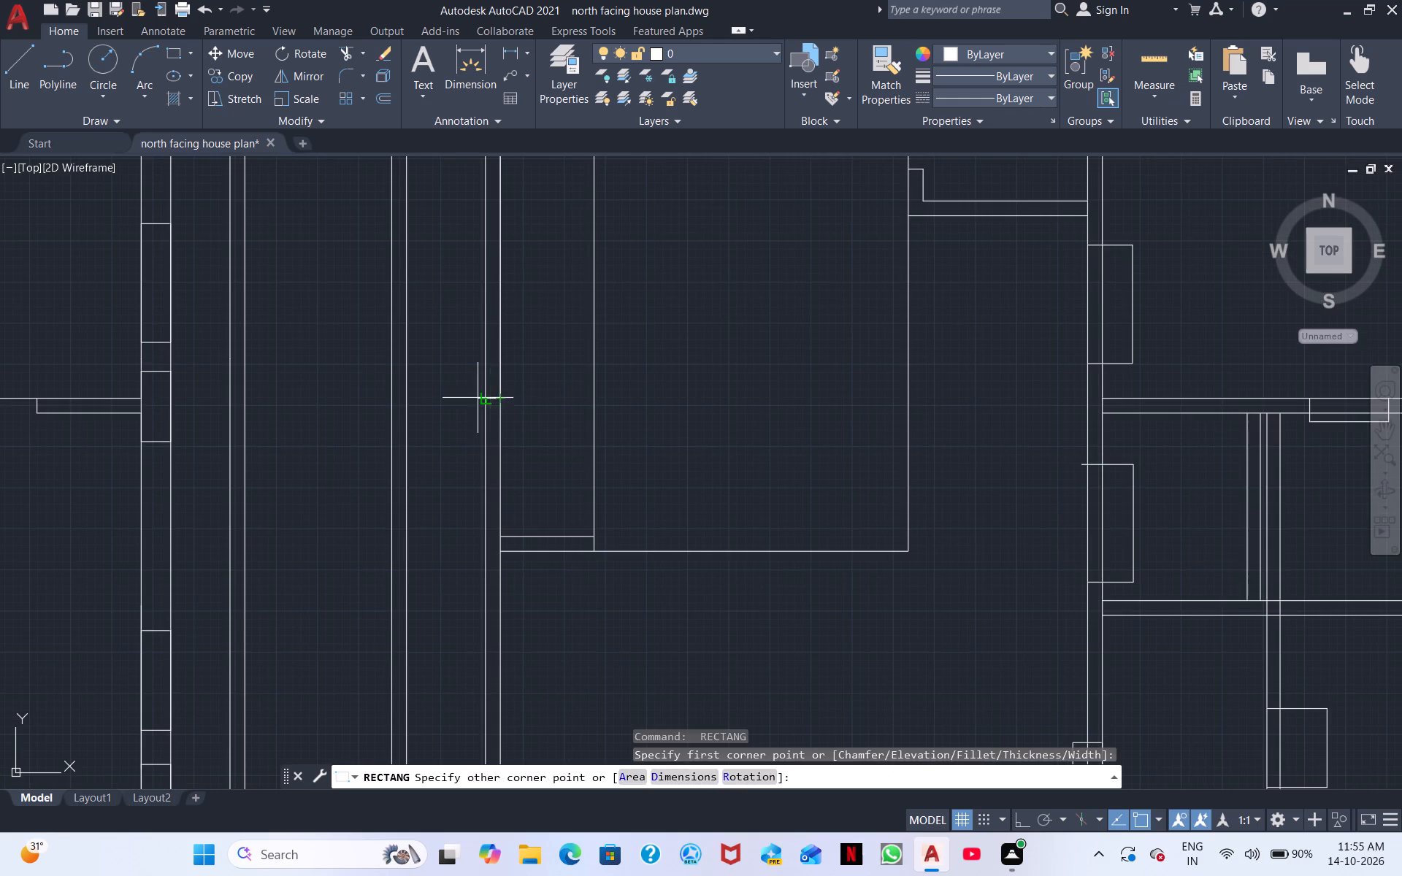
click(485, 317)
Draw a taller rectangle across the west inner wall's thickness, a small gap above the short one beside the large rectangular area.
key(space)
middle_drag(510, 317, 492, 431)
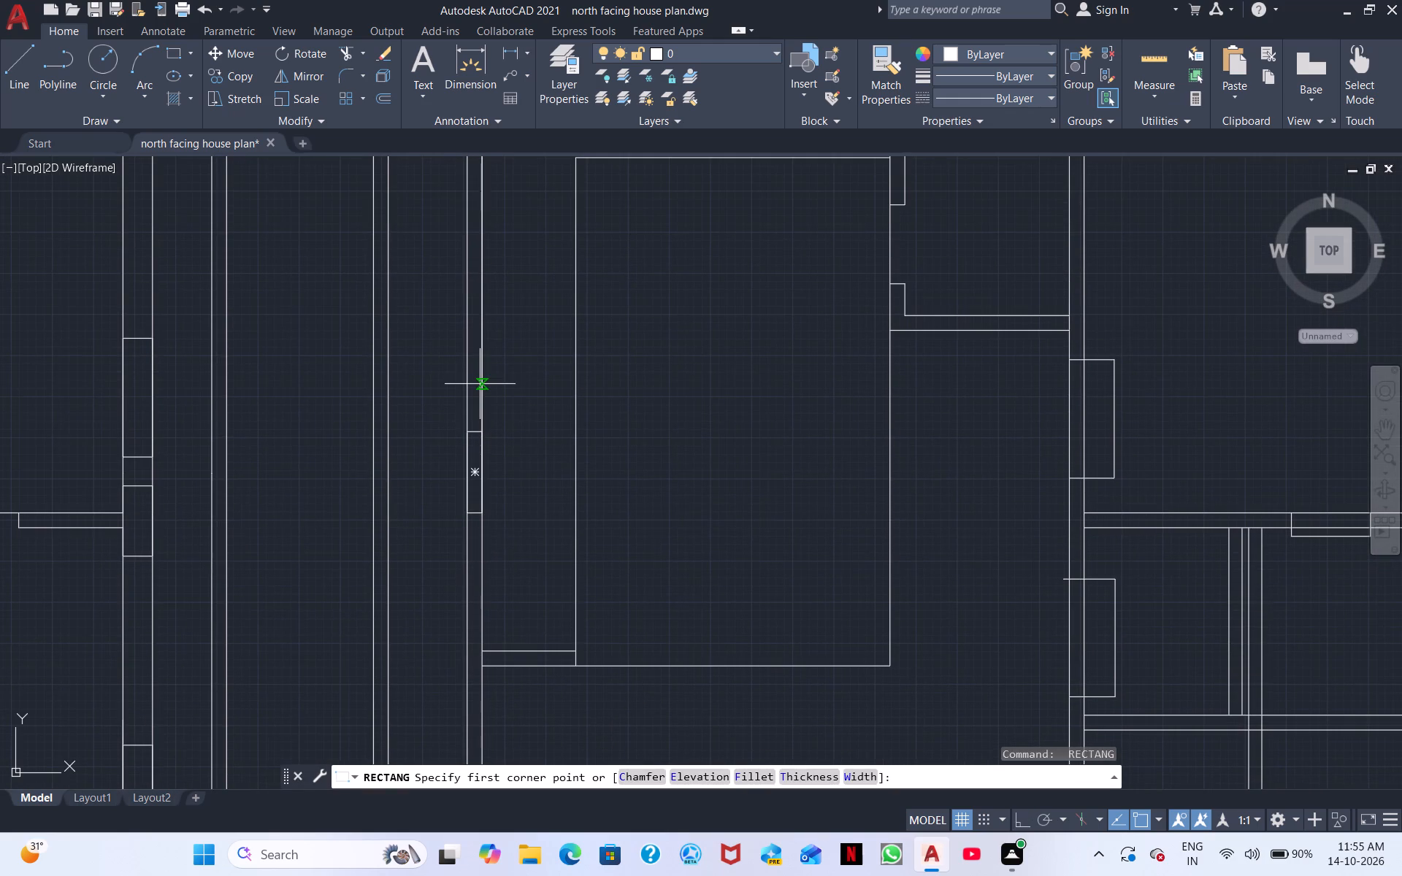
click(480, 384)
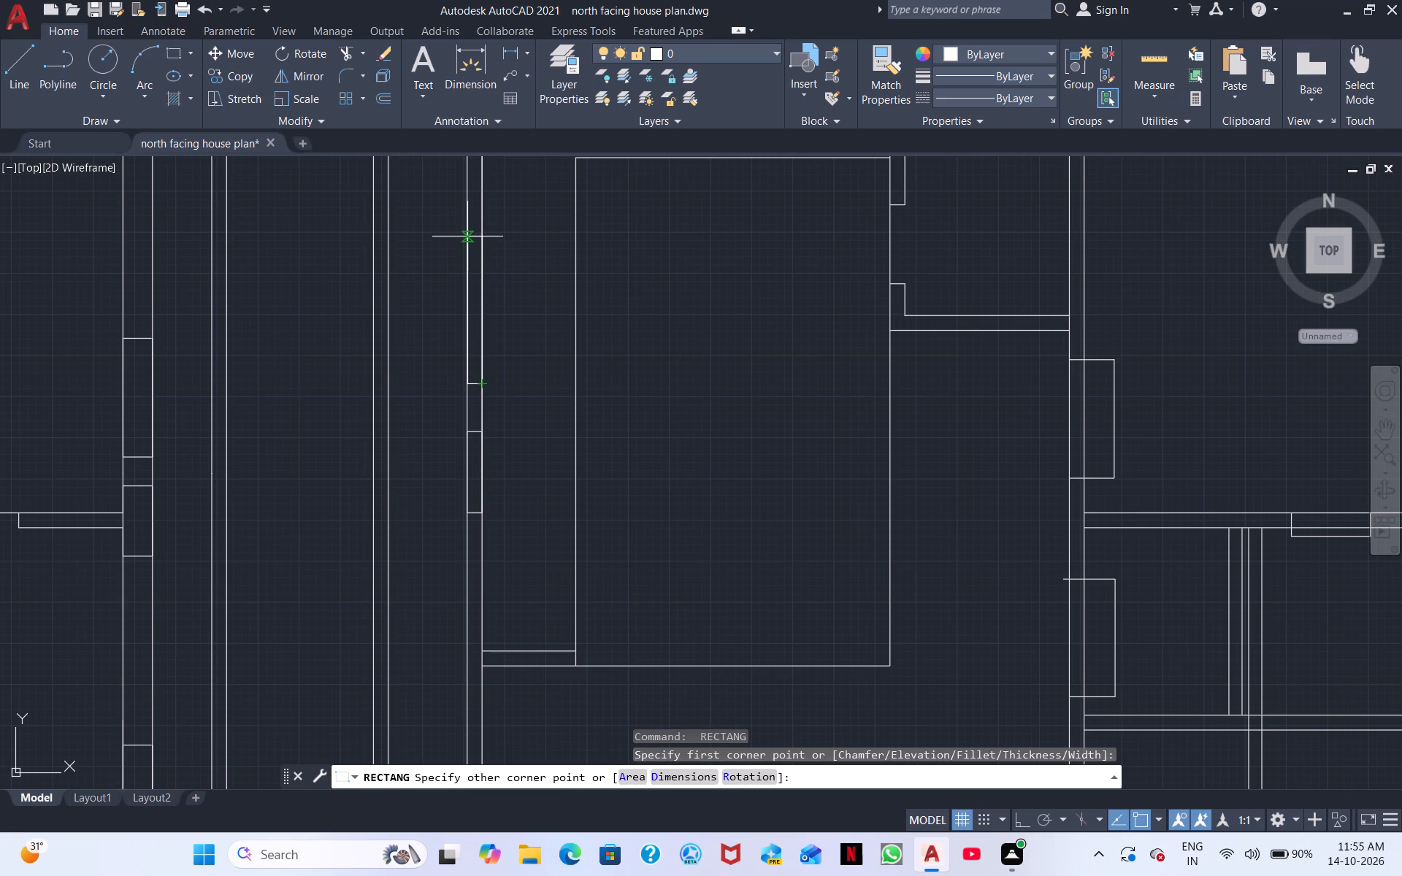
click(466, 211)
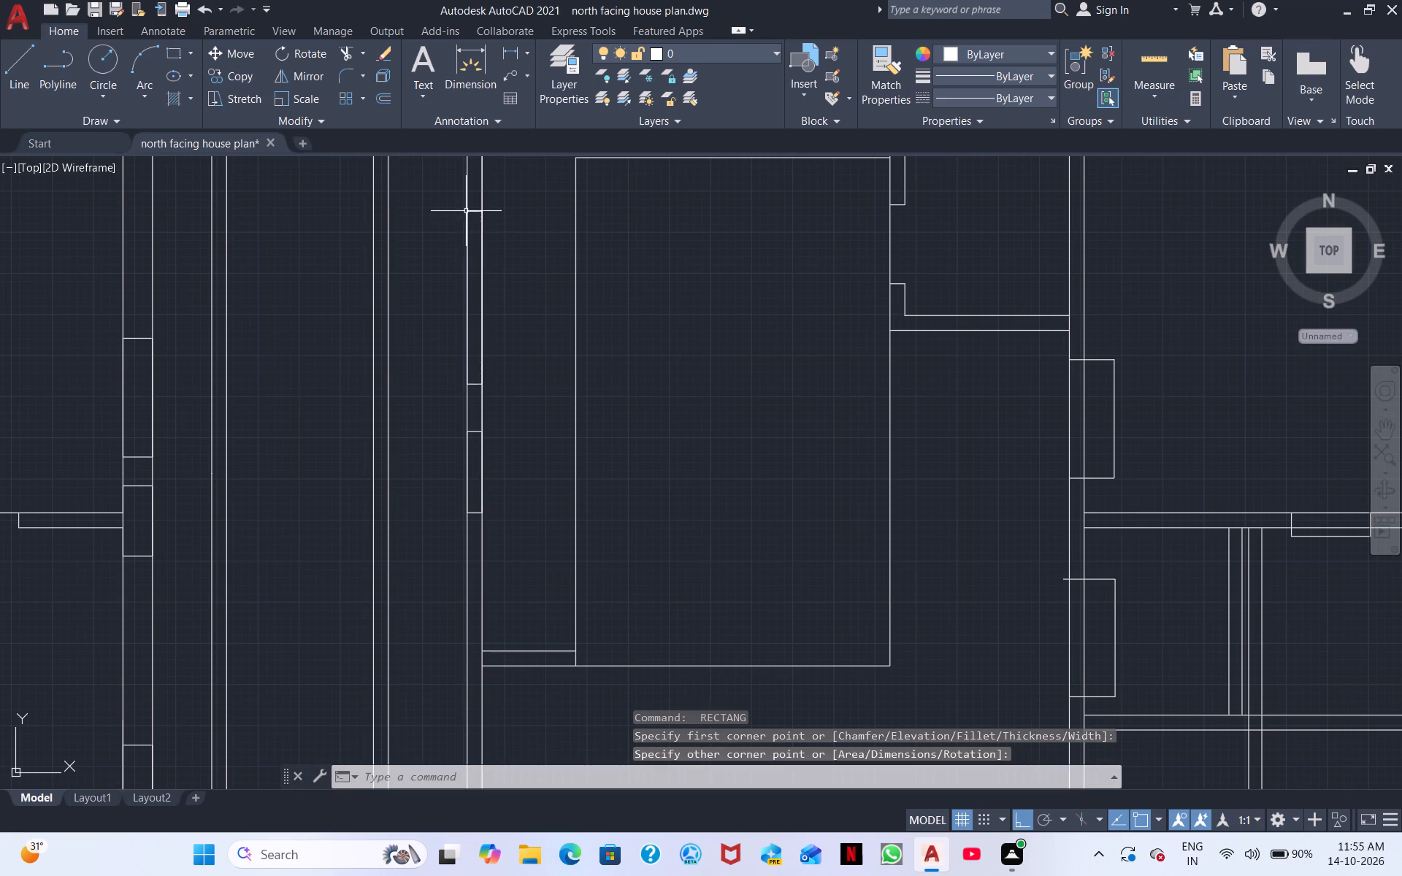
Draw a tall rectangle across the west inner wall's thickness, a small gap above the short one at the lower cross wall.
middle_drag(544, 330, 535, 145)
key(space)
middle_drag(651, 572, 532, 291)
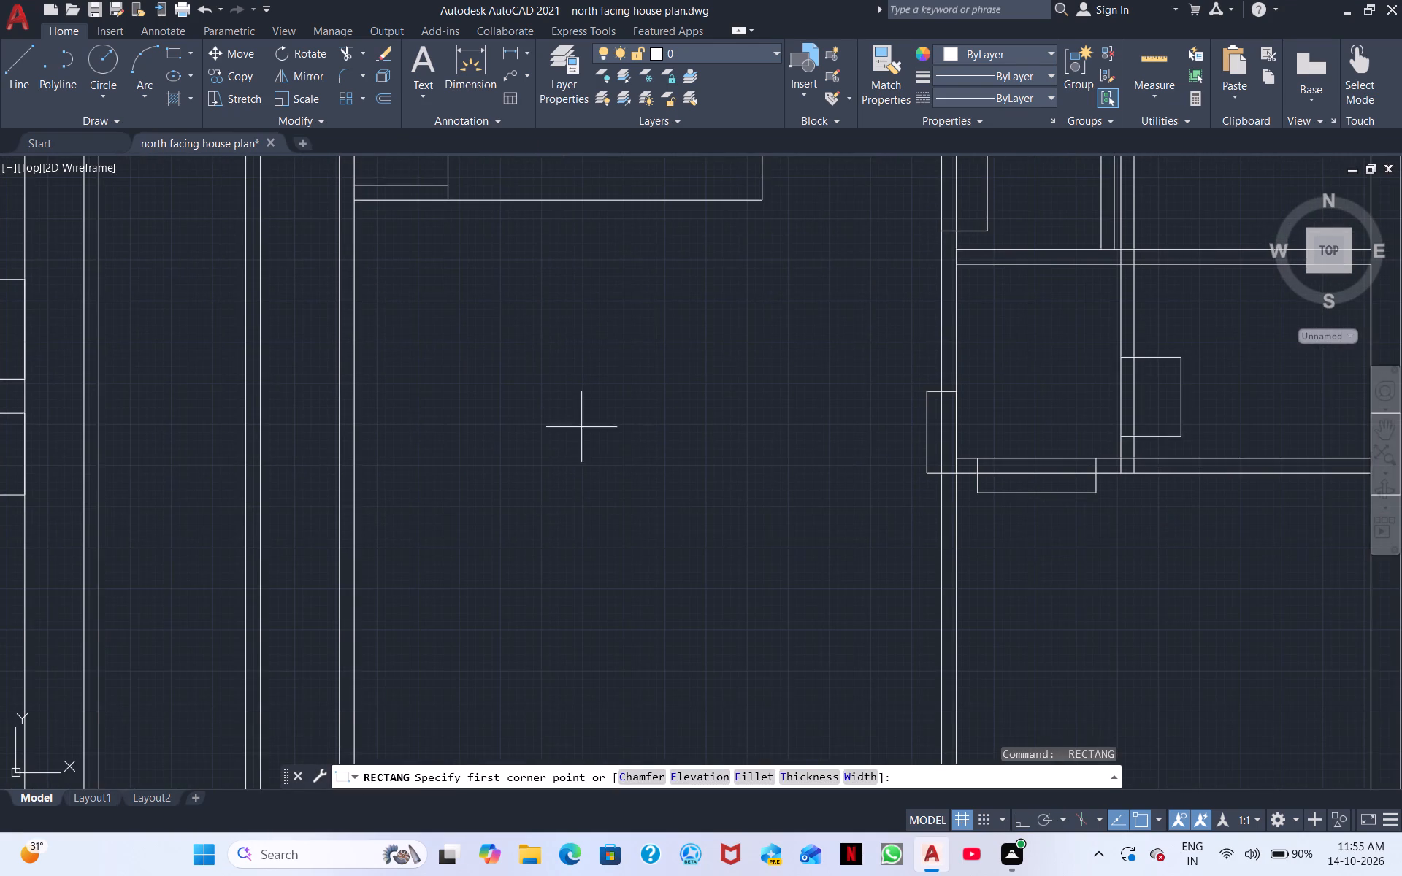
middle_drag(573, 471, 567, 263)
scroll(548, 333, down, 1)
middle_drag(535, 383, 551, 402)
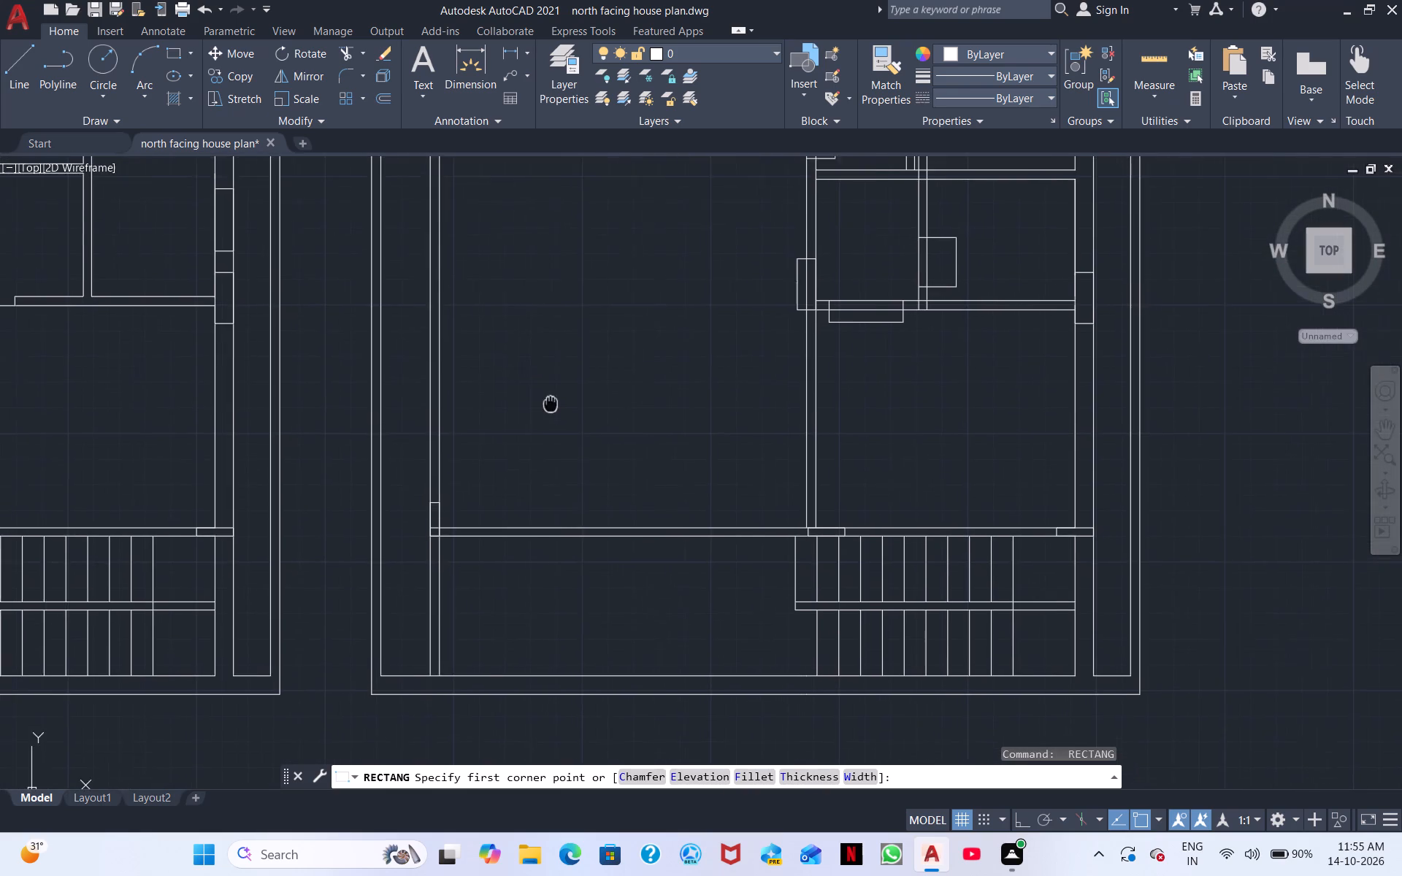
middle_drag(551, 402, 664, 416)
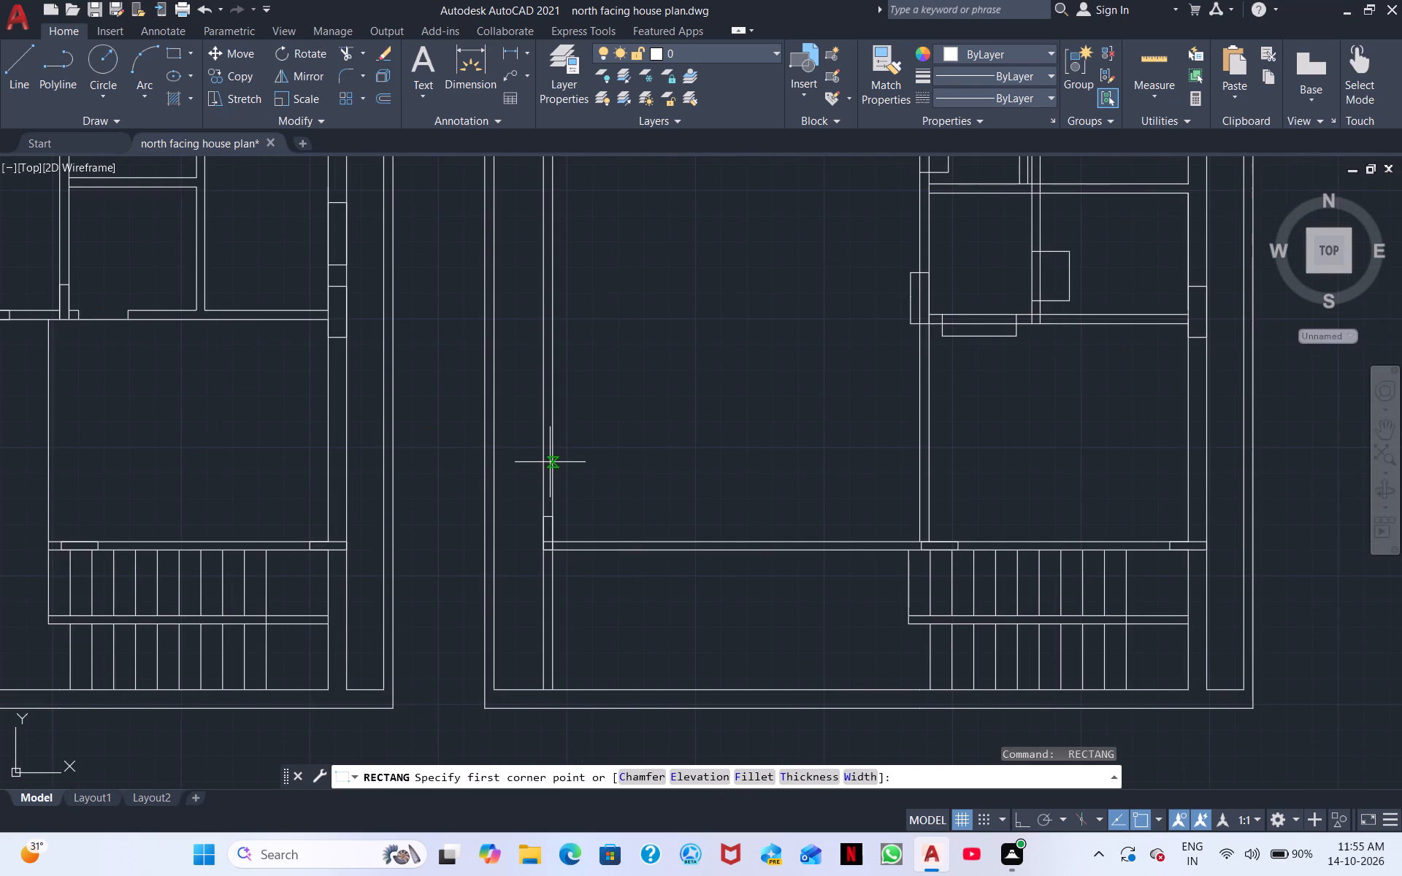
scroll(553, 462, up, 3)
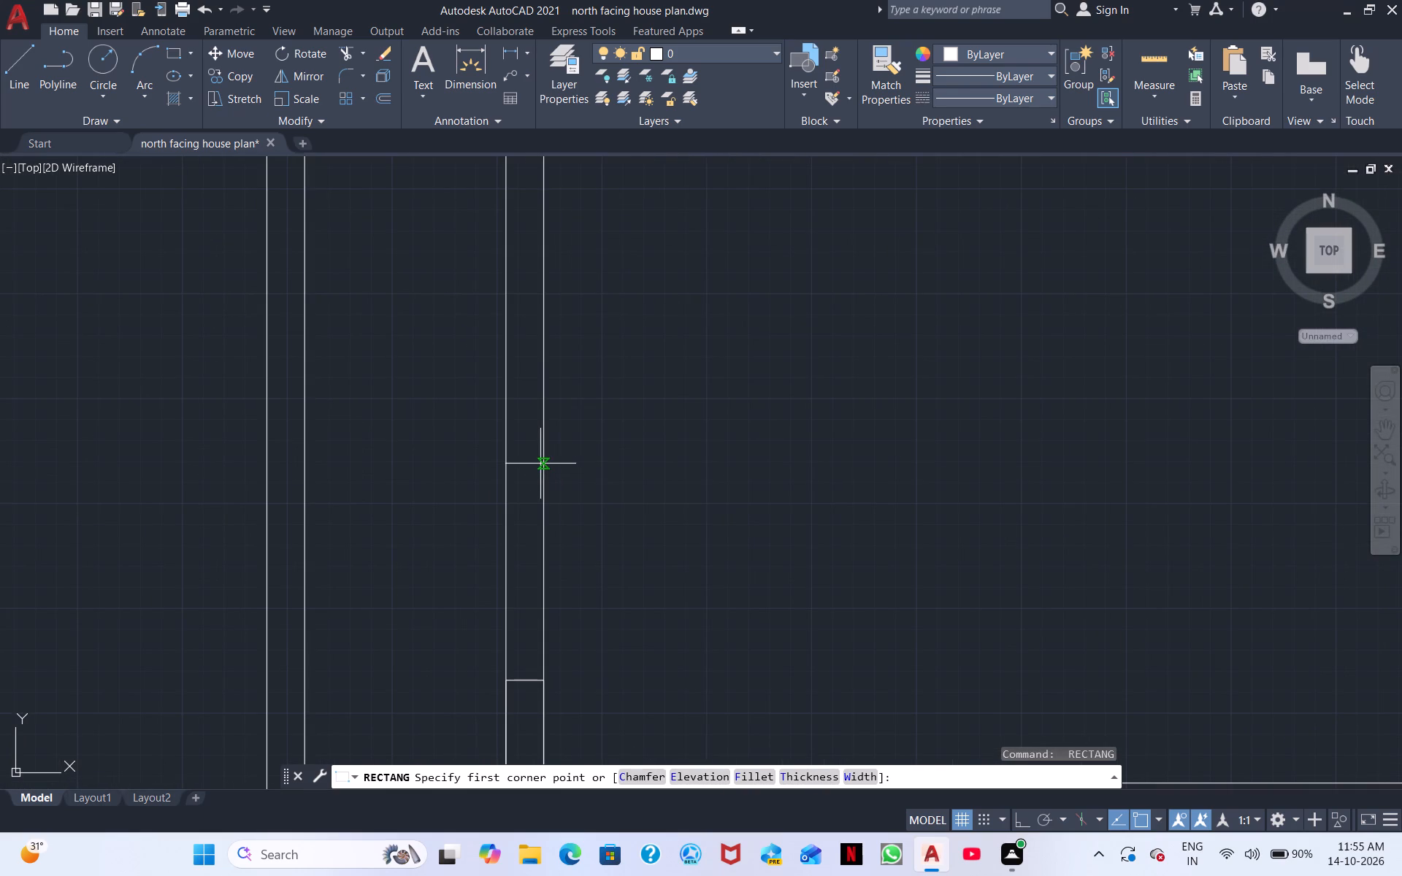
click(543, 463)
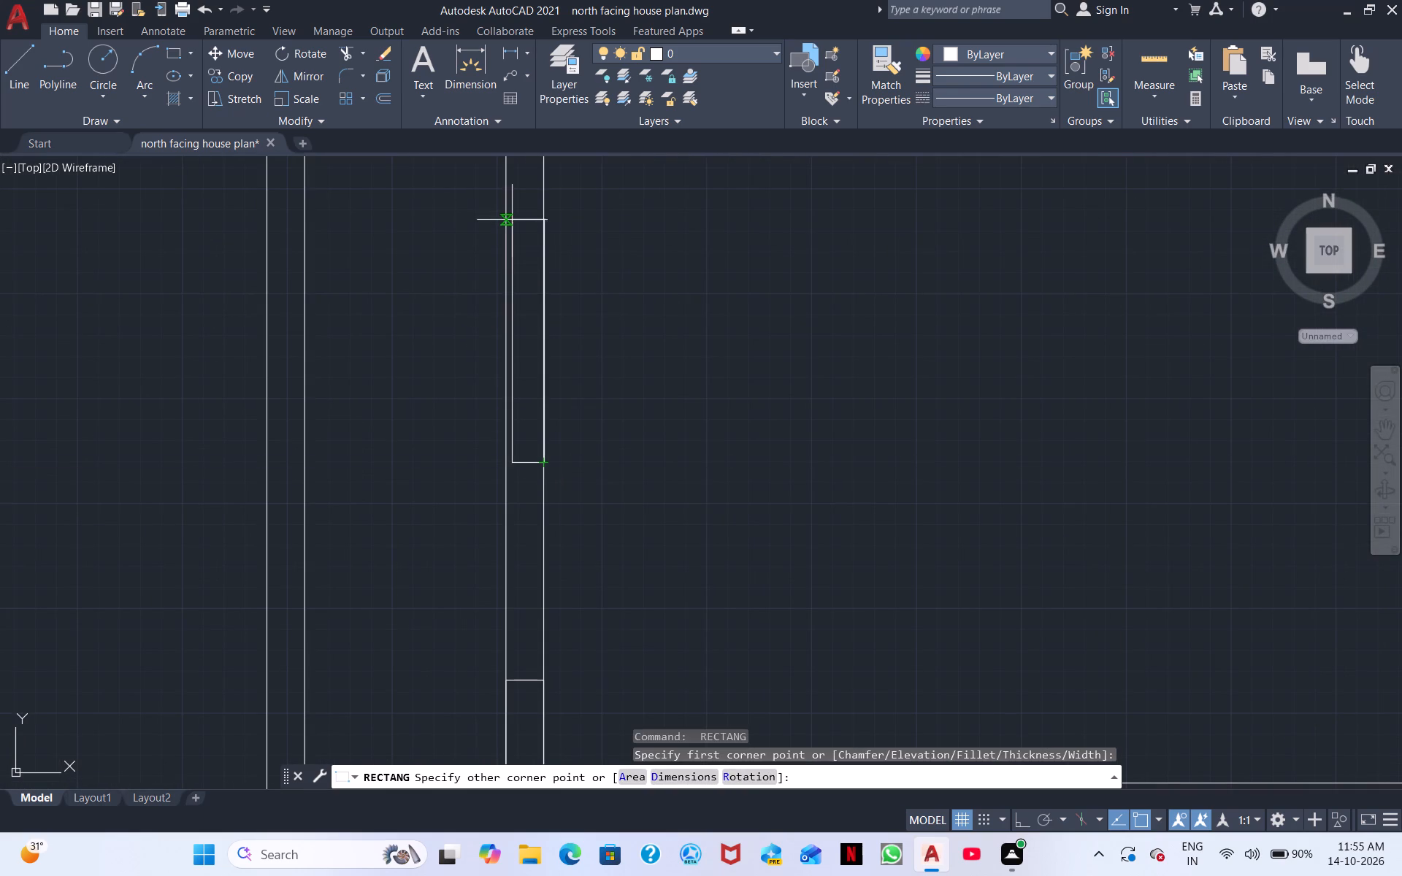
middle_drag(511, 212, 555, 418)
scroll(559, 277, down, 2)
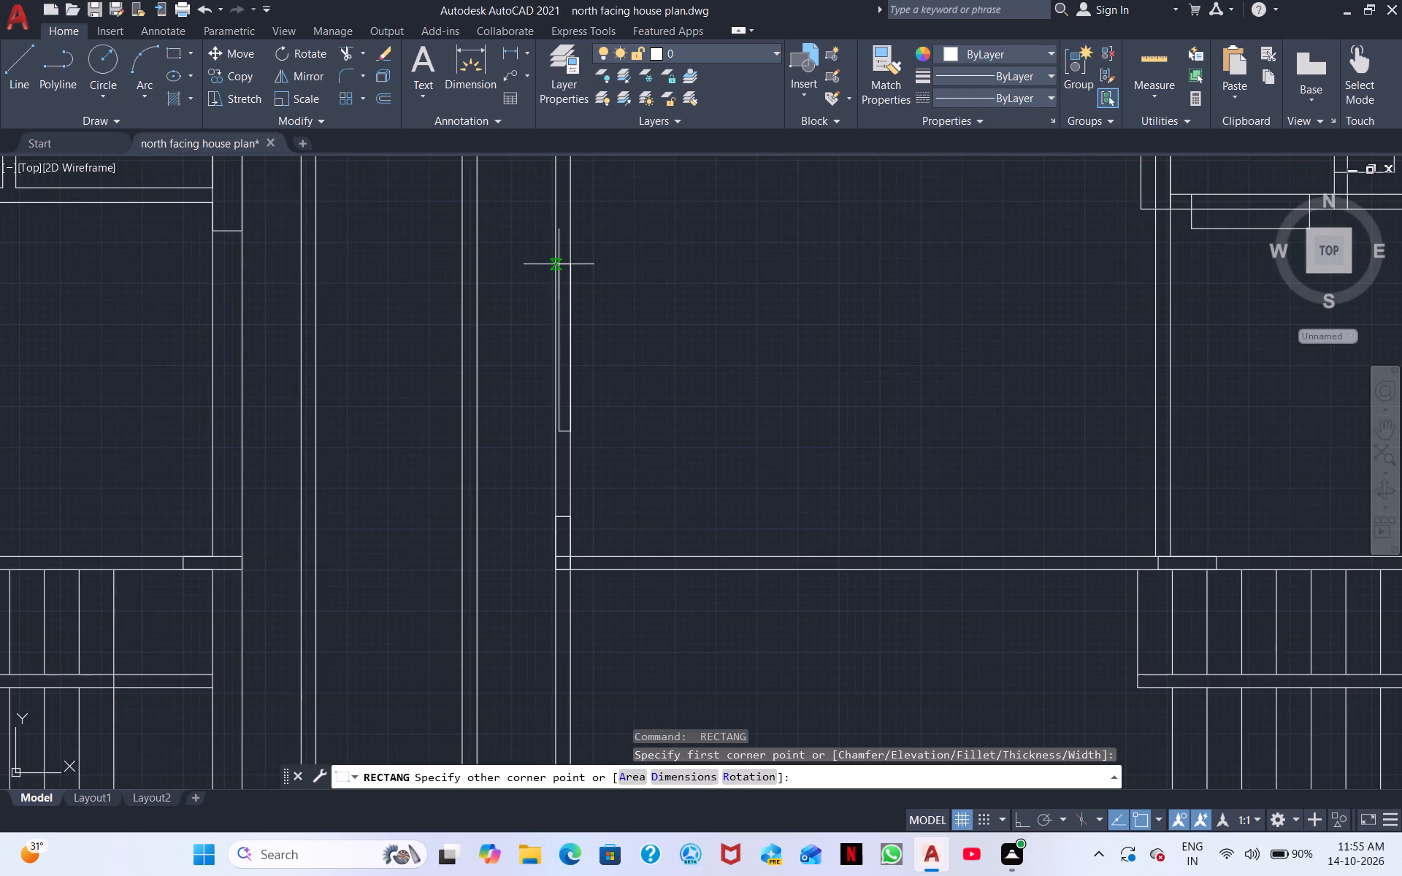
click(555, 218)
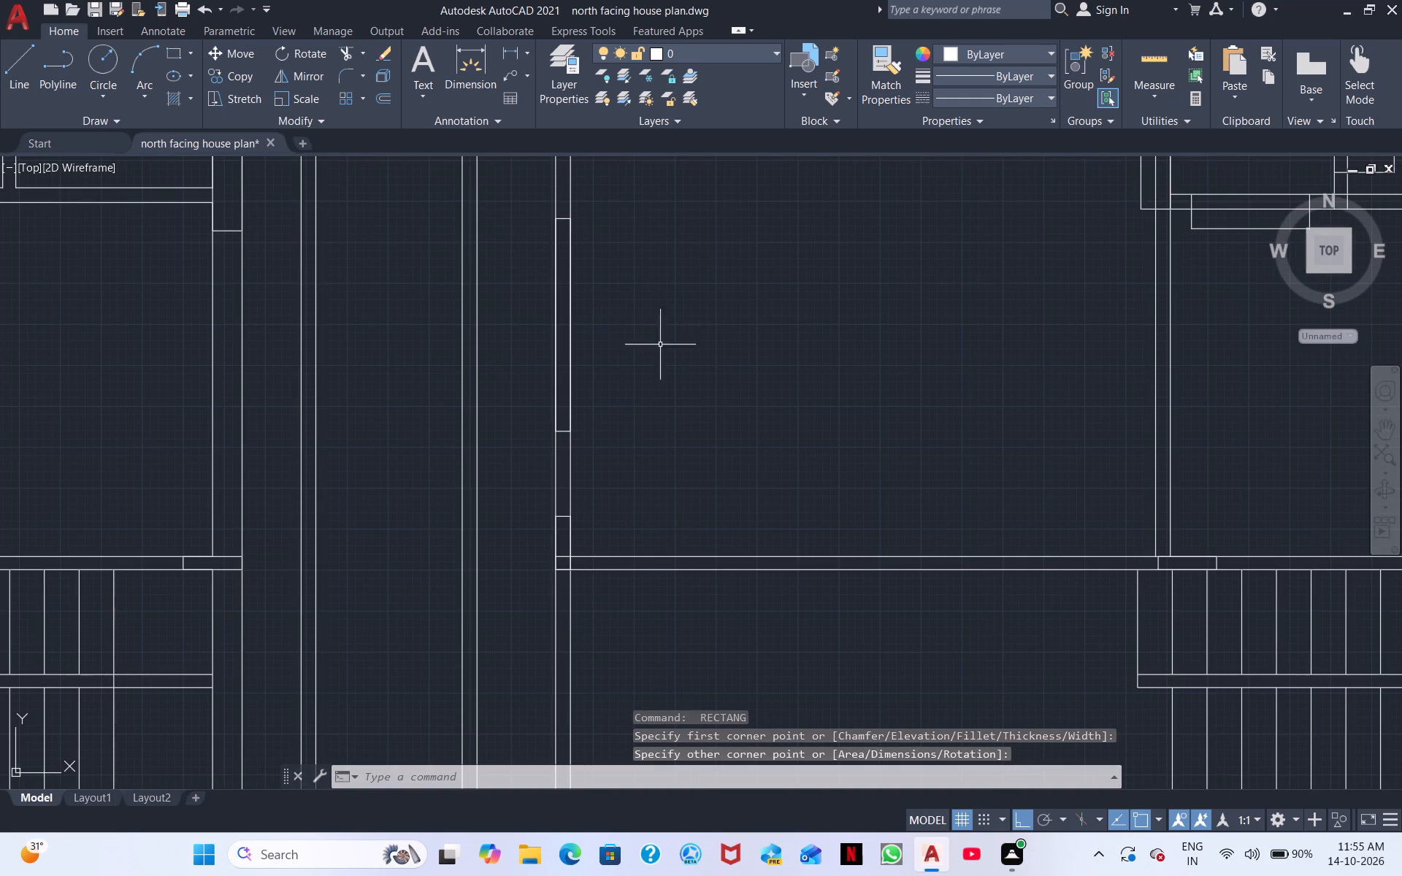
Draw a short rectangle across the west inner wall's thickness, just above the tall one in the southern part.
middle_drag(629, 434, 524, 605)
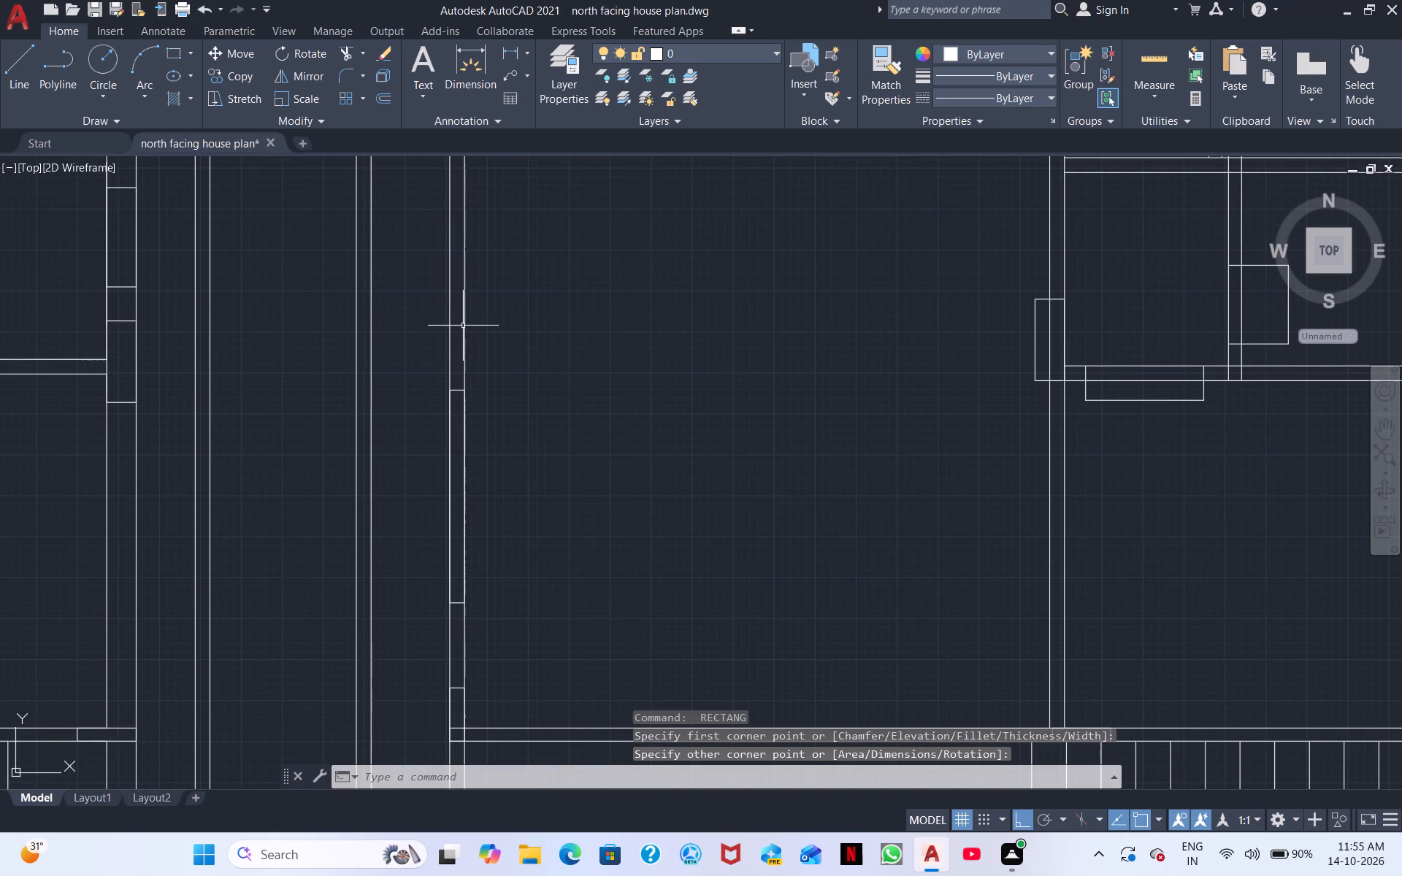
key(space)
middle_drag(480, 393, 489, 481)
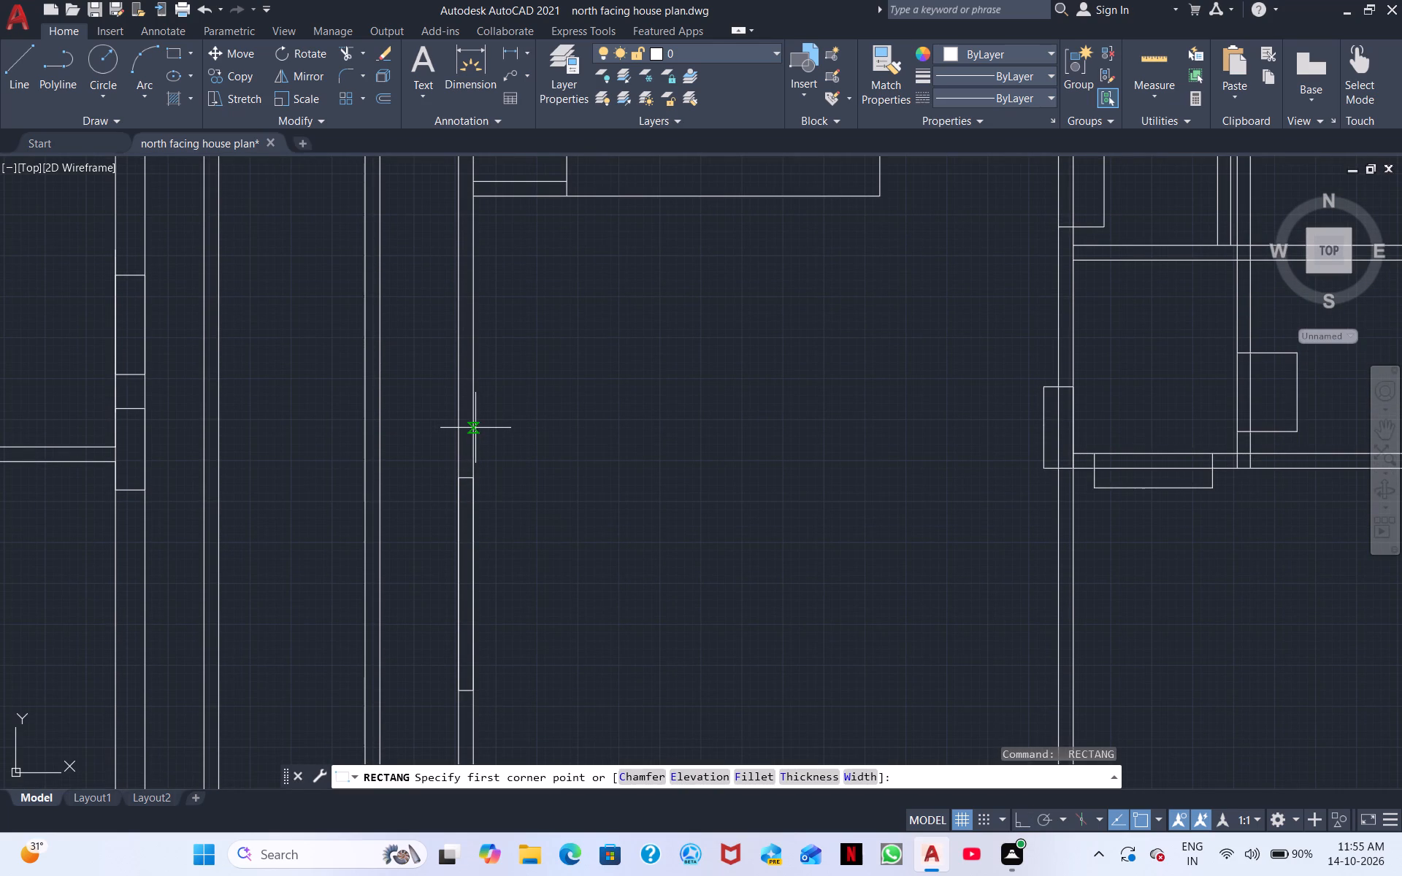
click(472, 437)
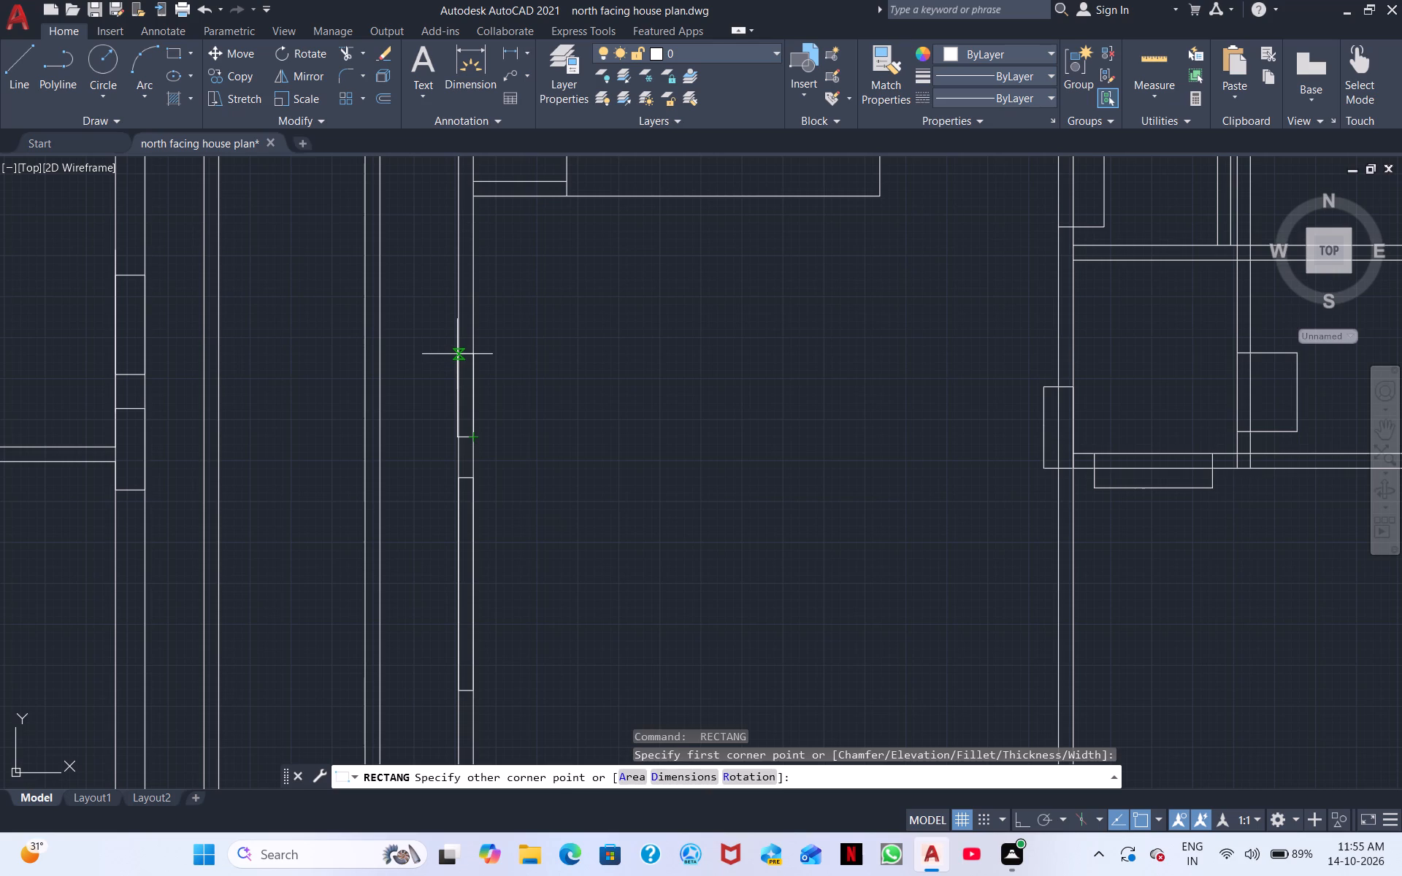
click(457, 354)
Extend both lines of the cross wall between the small eastern rooms to the west face of the long interior wall.
scroll(675, 456, down, 1)
middle_drag(682, 452, 662, 379)
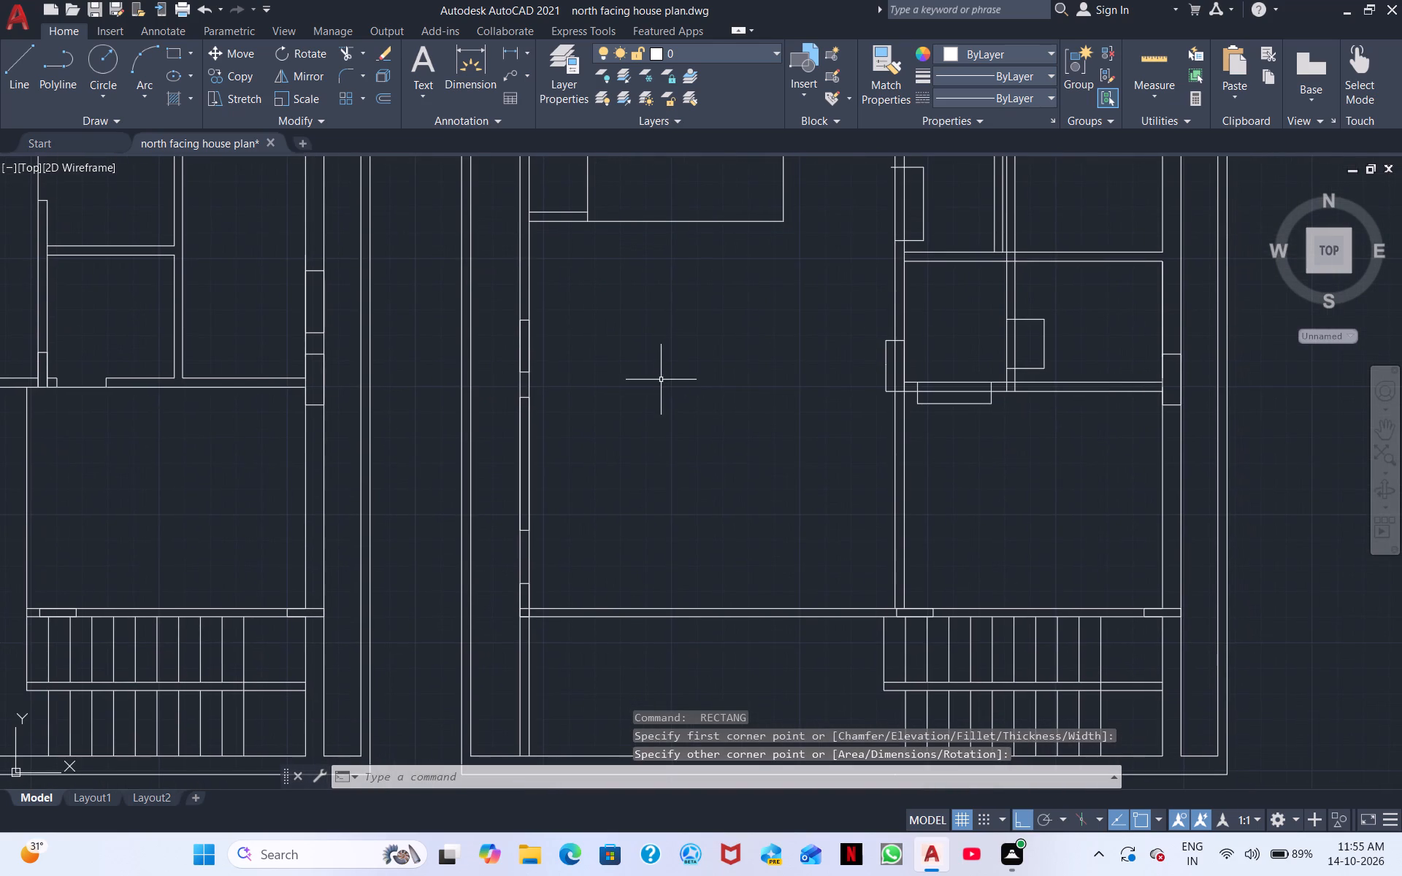
middle_drag(667, 442, 618, 392)
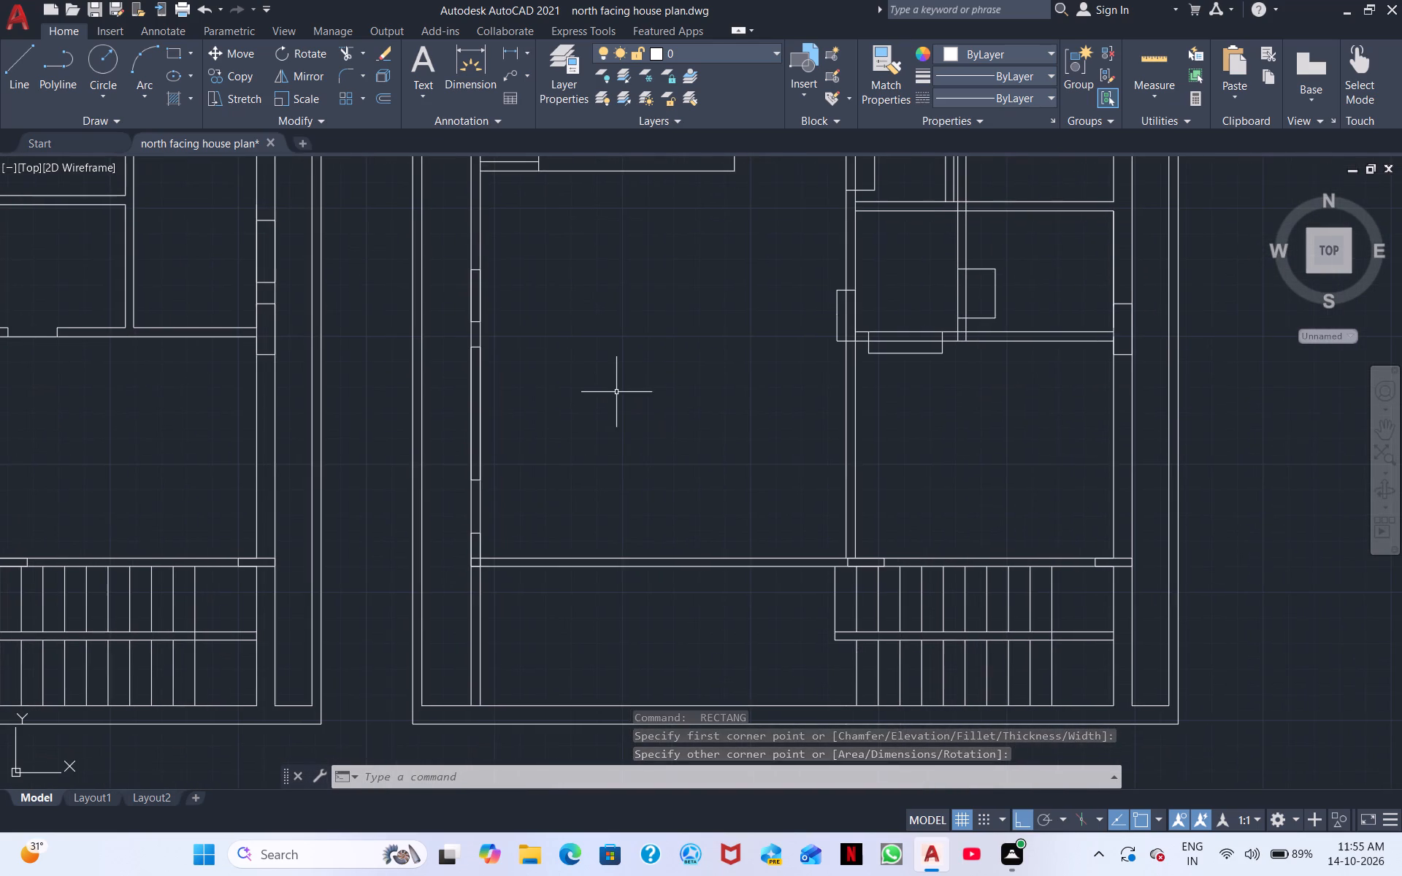
middle_drag(629, 419, 539, 375)
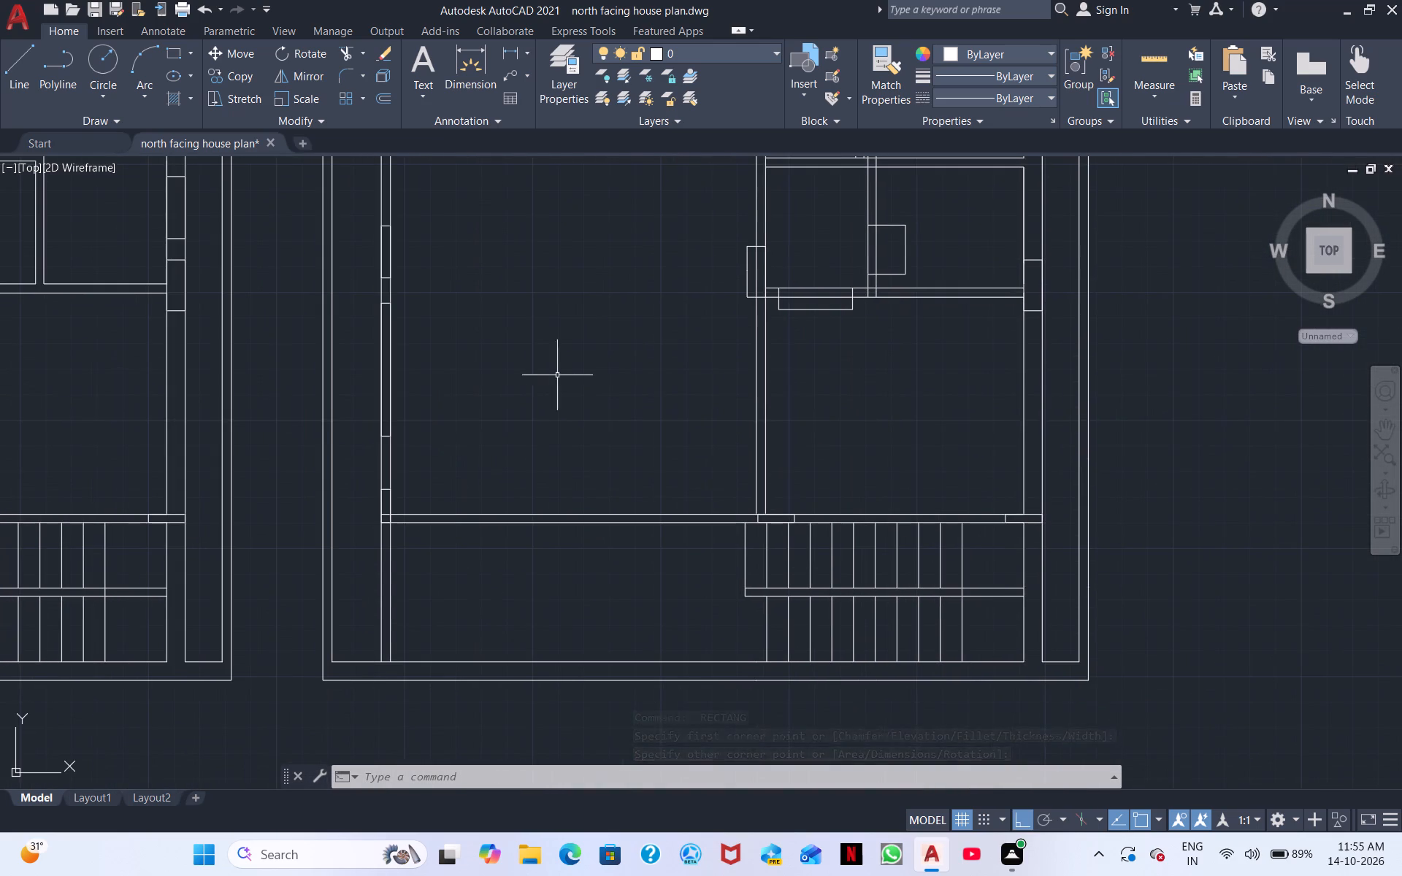
scroll(656, 399, down, 1)
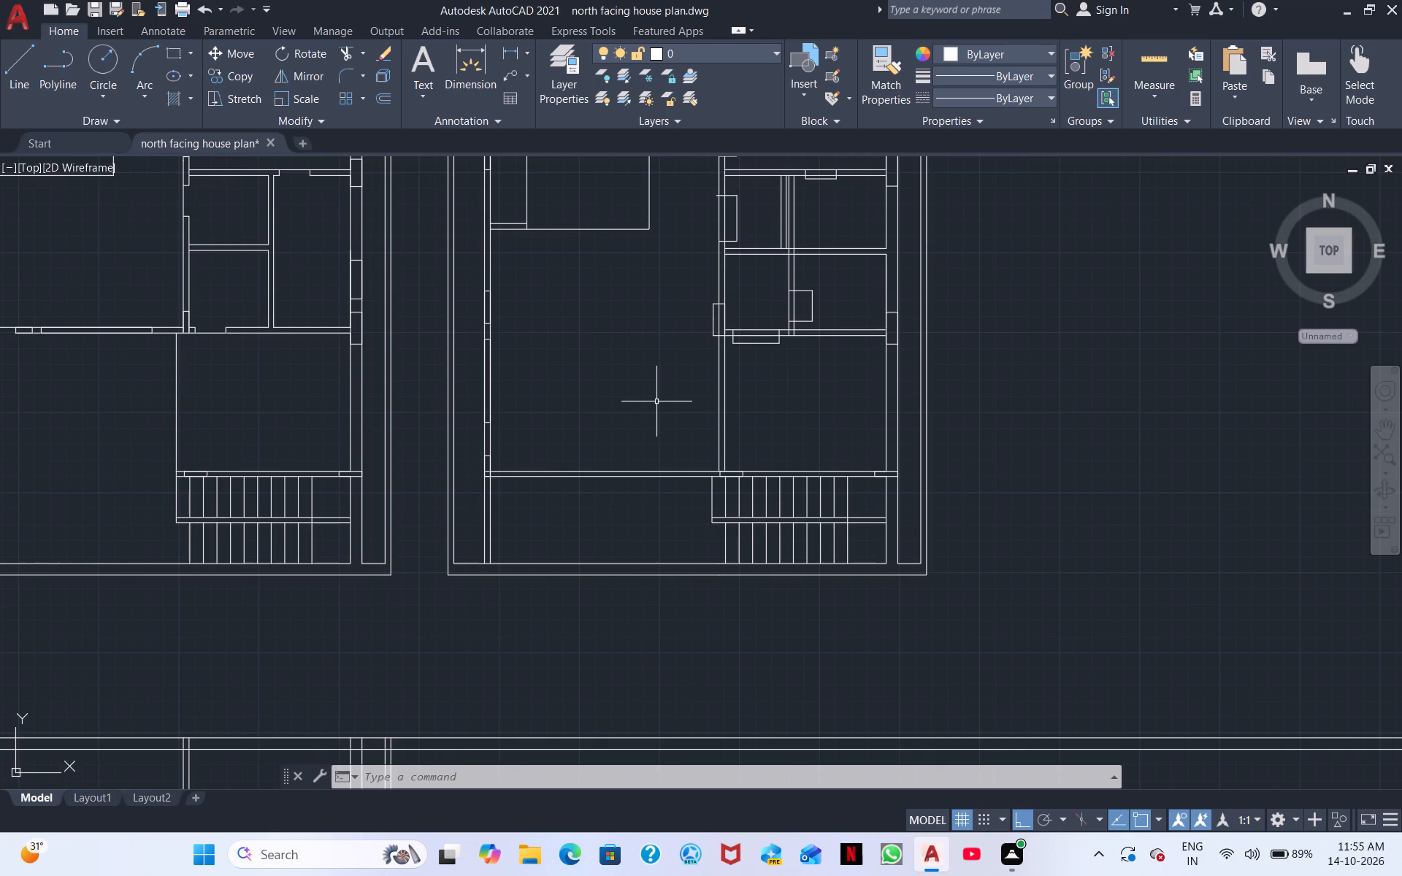
scroll(687, 393, down, 1)
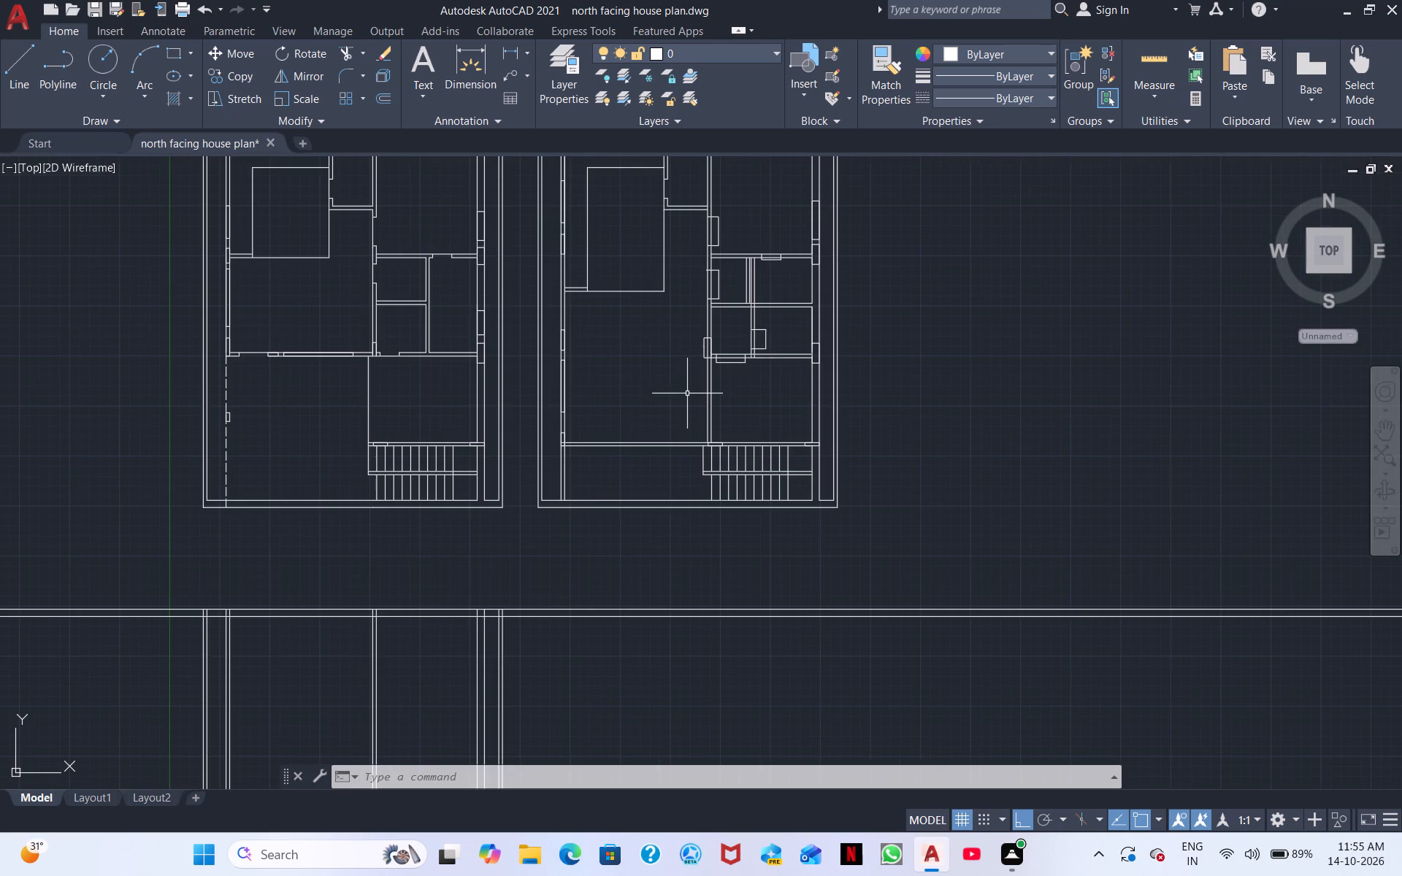
scroll(687, 393, up, 2)
middle_drag(689, 393, 553, 533)
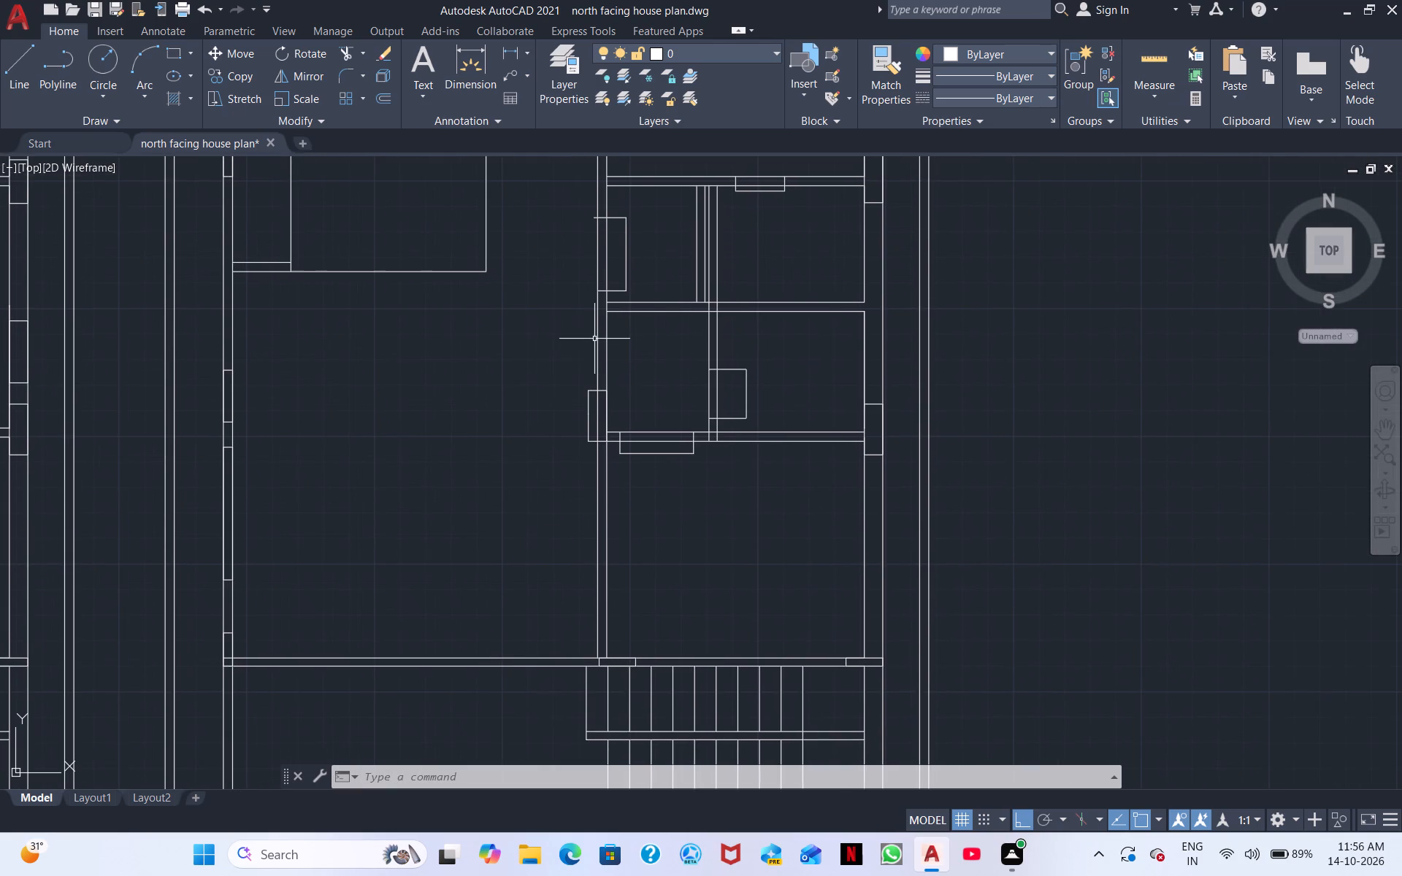
click(345, 52)
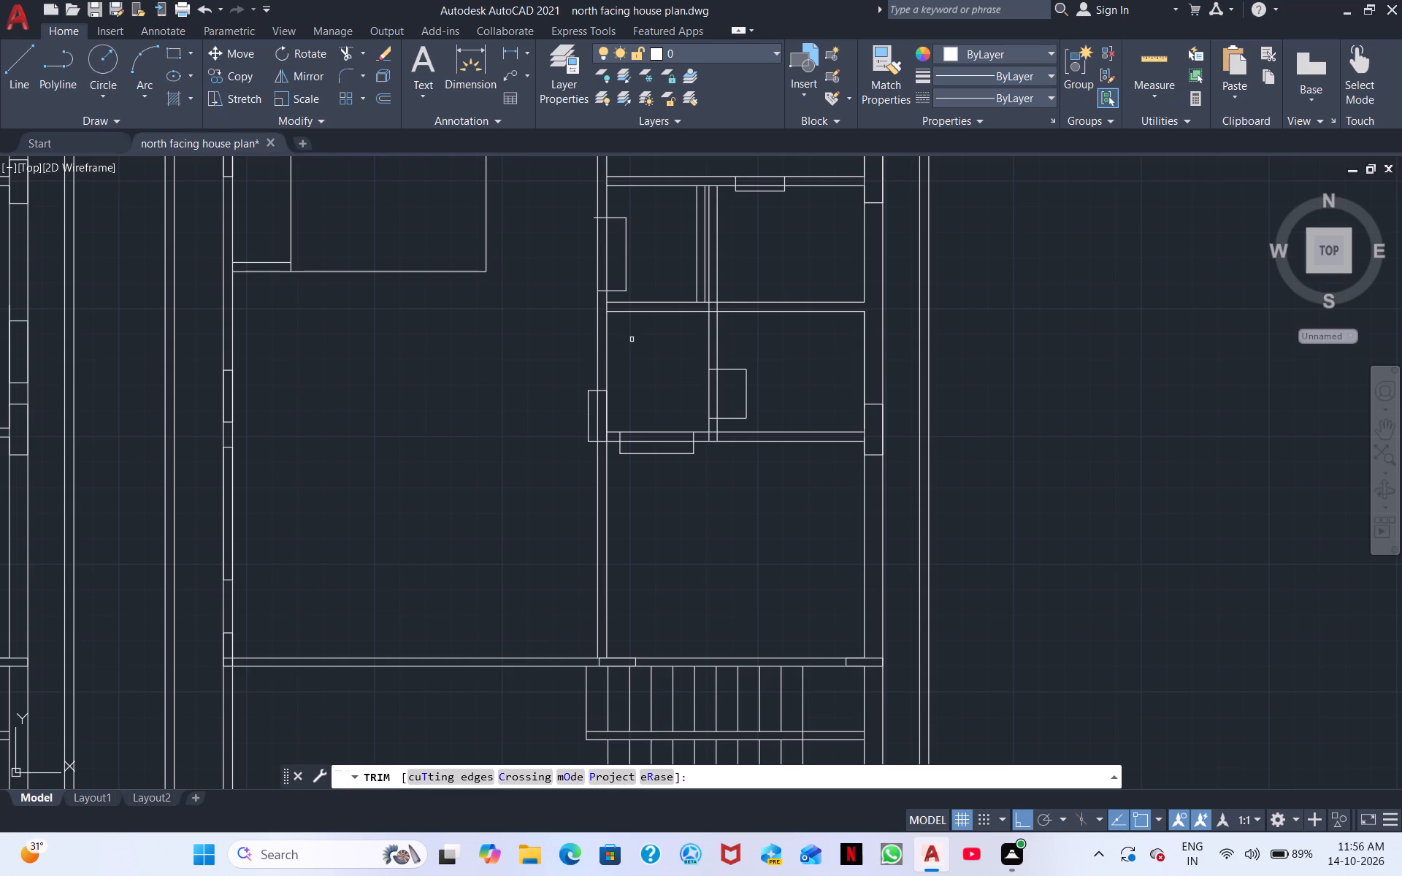
shift+click(649, 312)
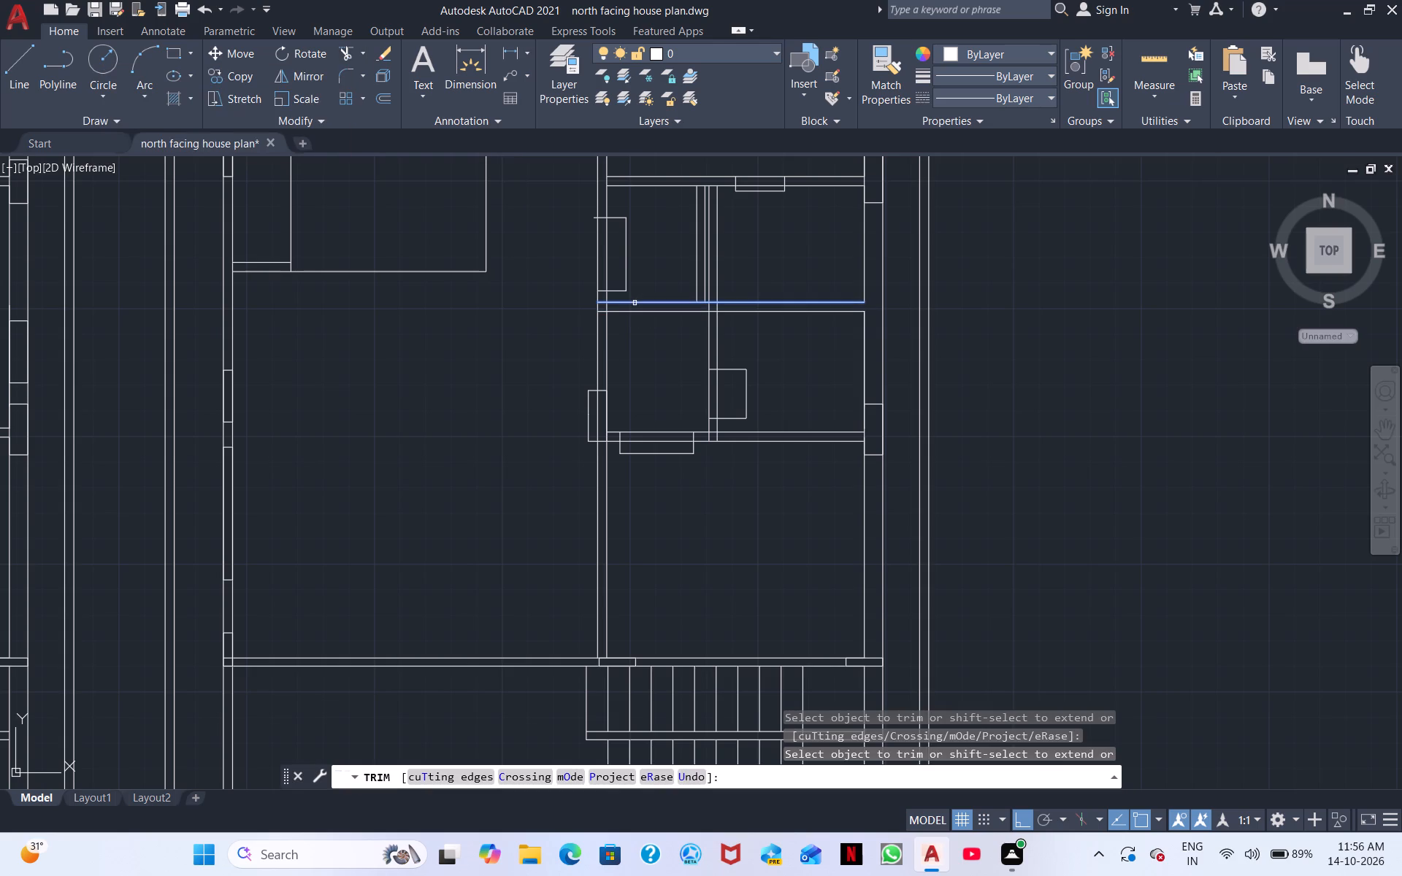
shift+click(635, 303)
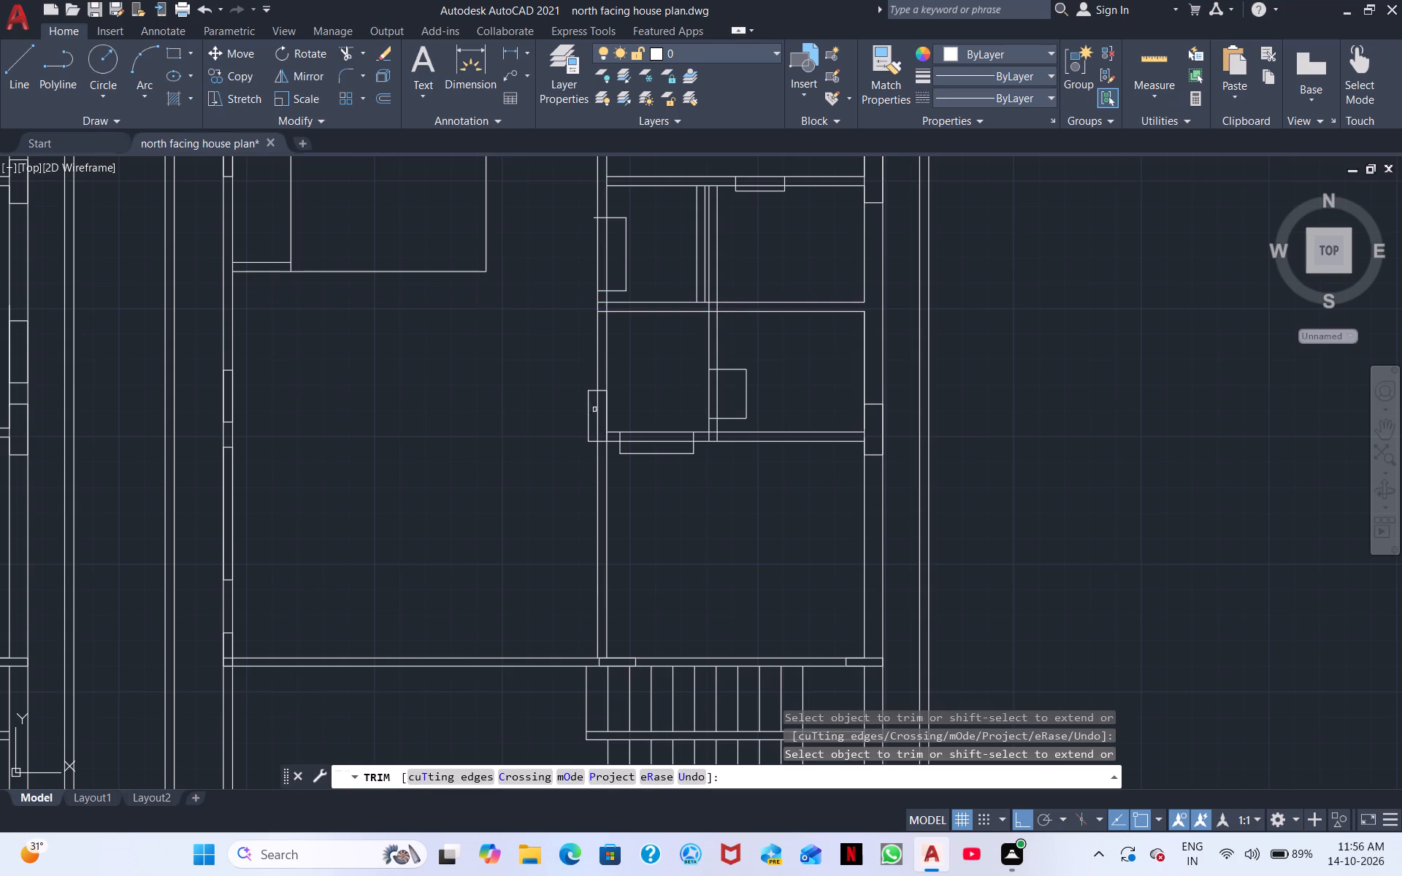
Trim away the top edge and upper west side of the rectangle projecting west of the long interior wall, above the cross-wall junction.
click(605, 410)
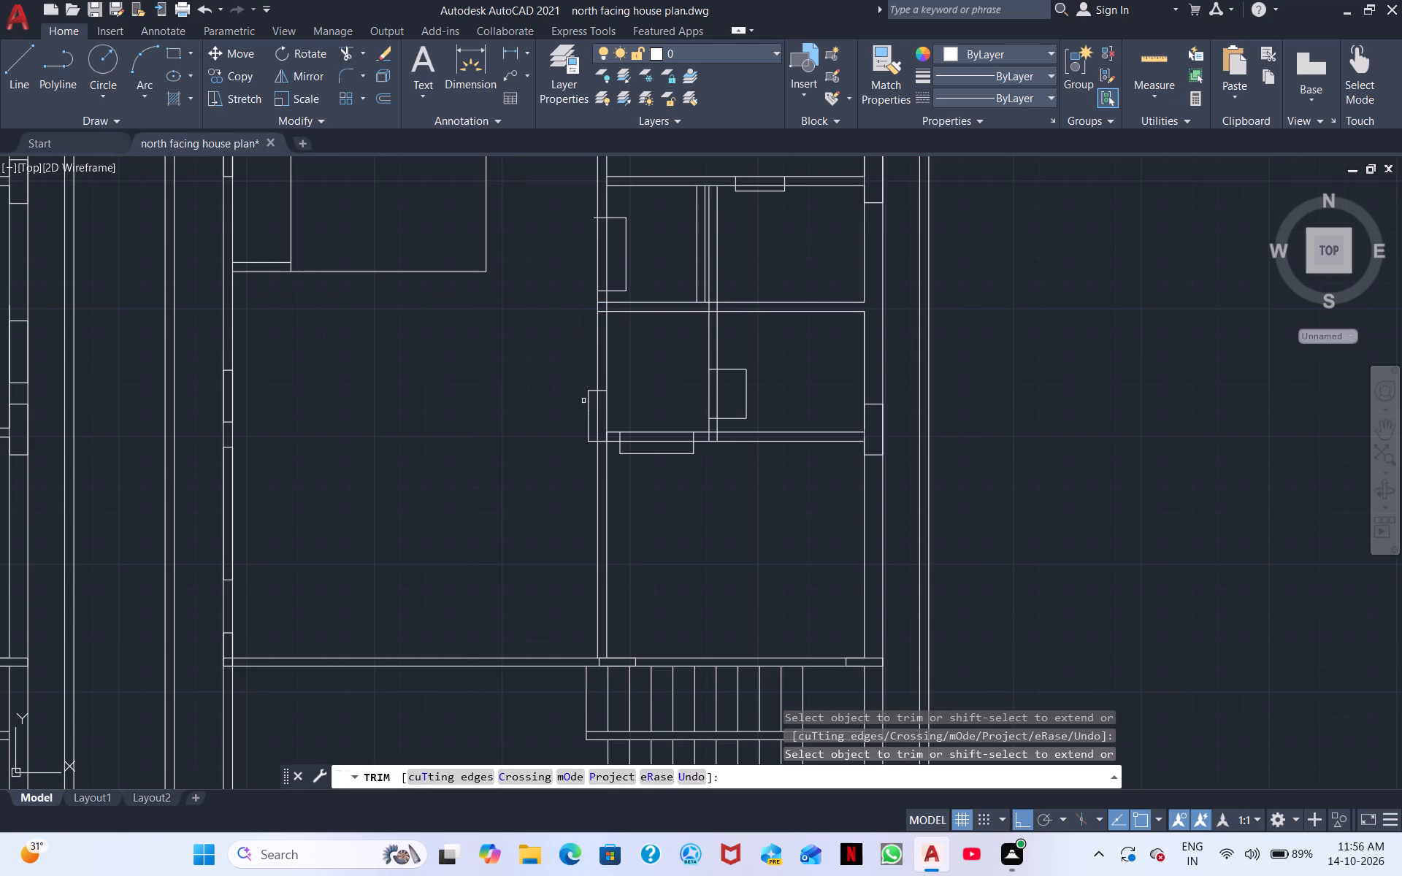
click(589, 408)
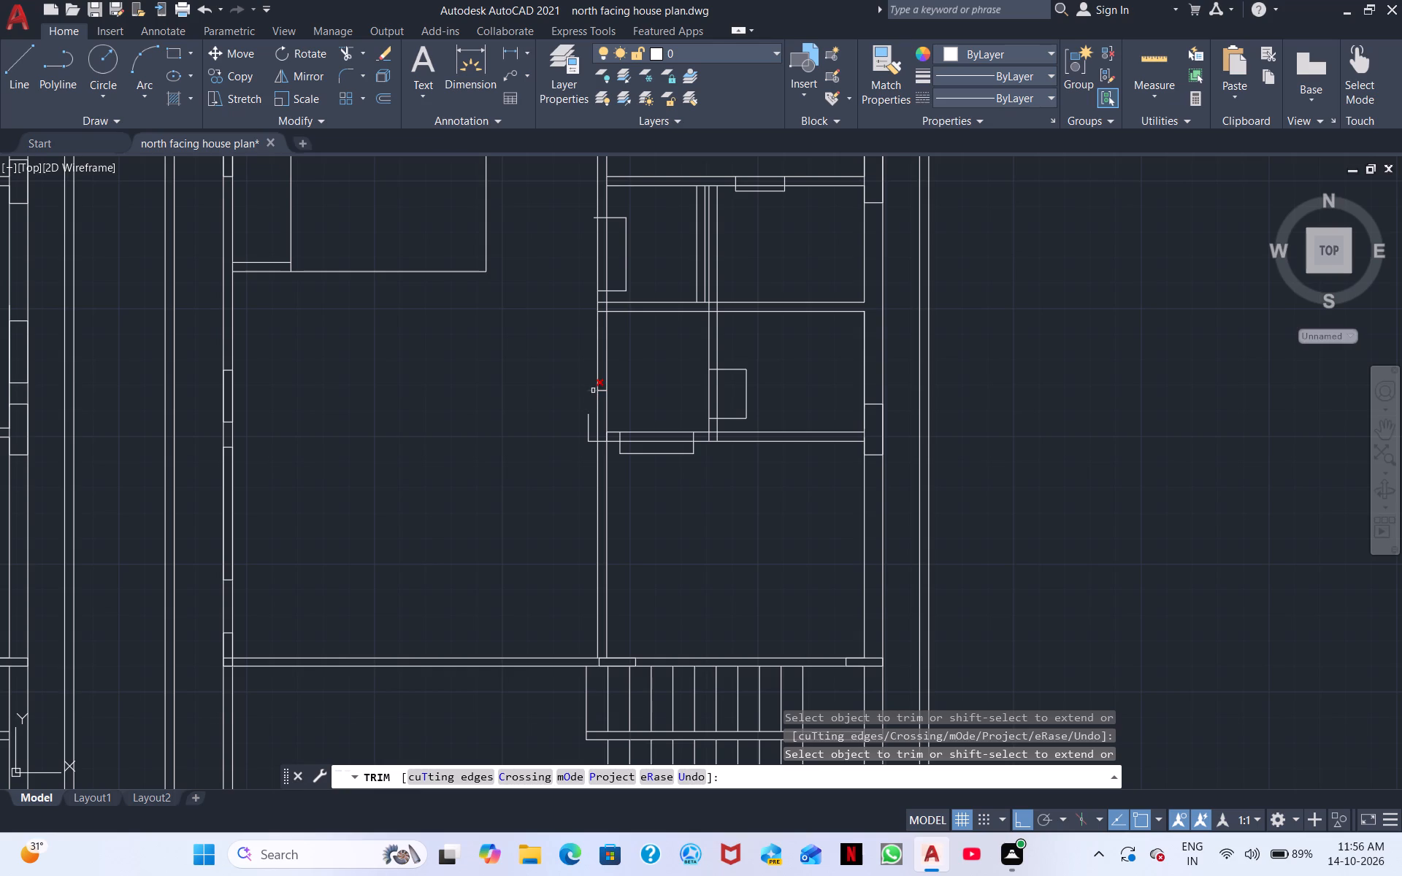
click(593, 391)
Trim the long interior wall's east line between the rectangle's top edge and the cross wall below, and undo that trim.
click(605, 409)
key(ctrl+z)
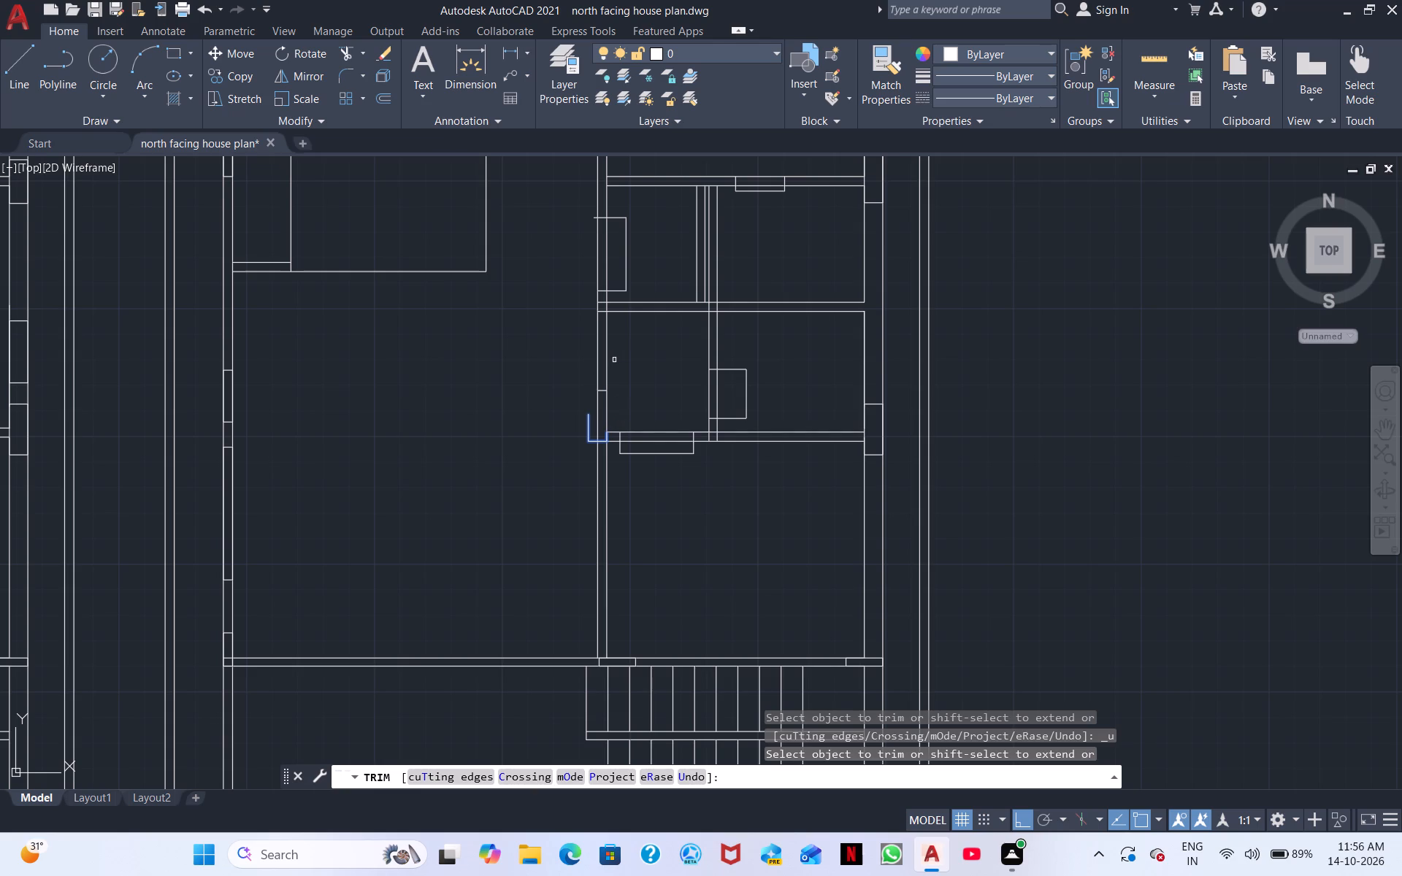
Trim both lines of the long interior wall between the upper cross wall and the opening edge above the lower cross-wall junction.
drag(608, 361, 557, 363)
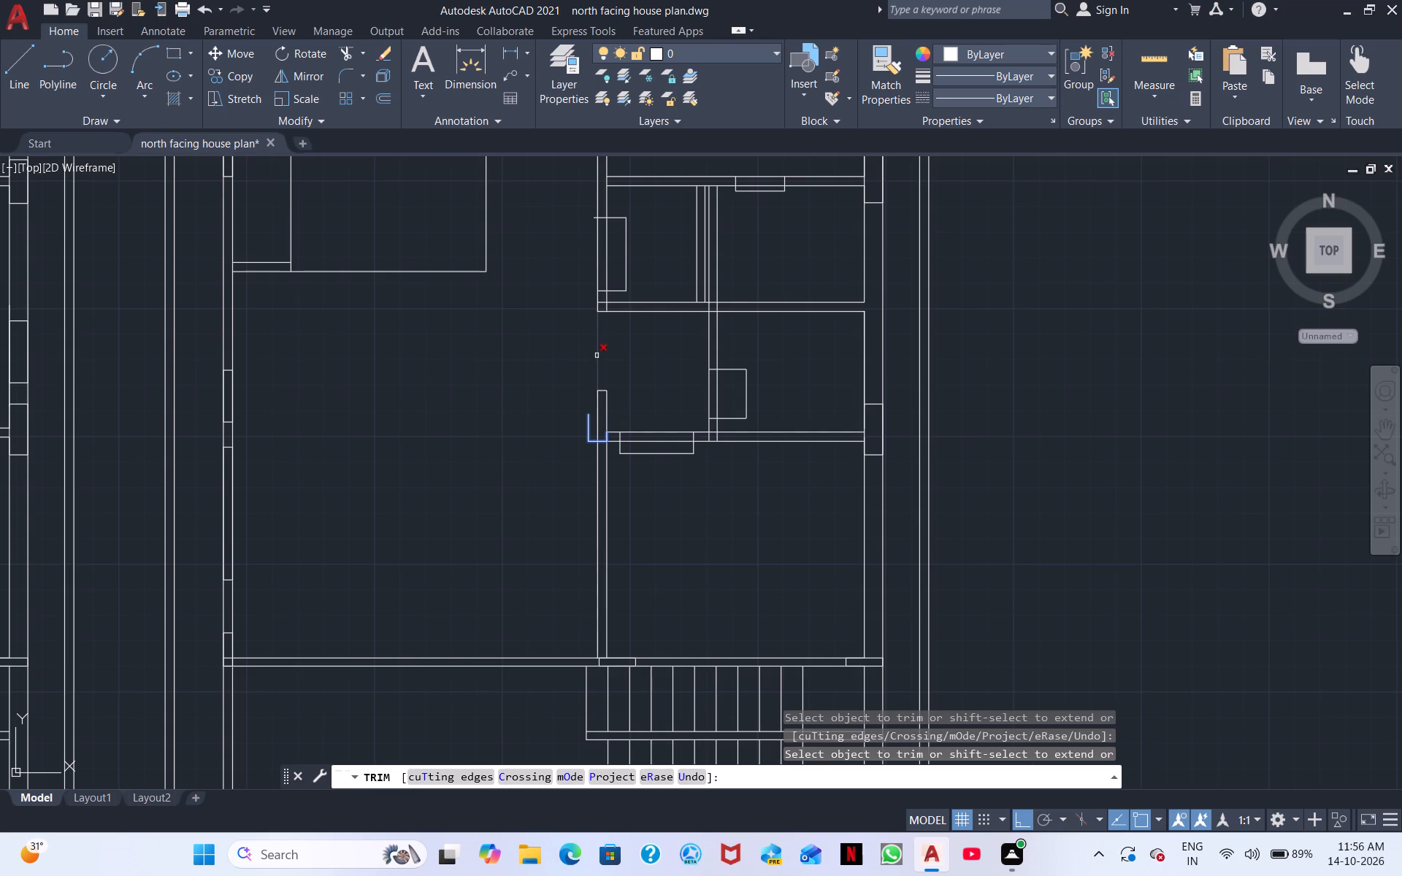
click(597, 353)
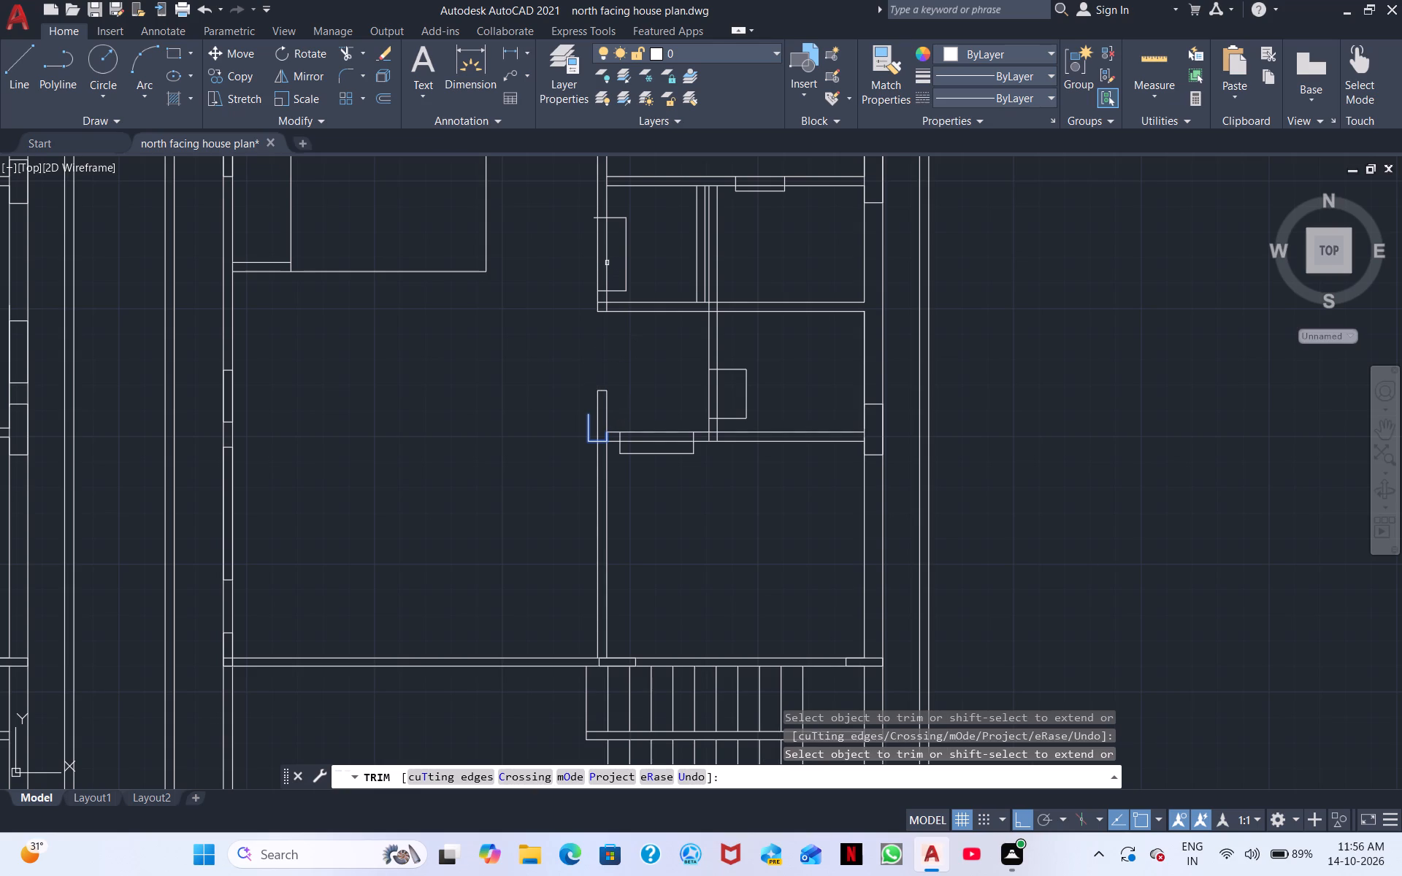
Clear the opening rectangle at the small northern room by trimming its projecting edges, the long wall's east line and the overlapping cross-wall corner lines.
click(605, 262)
scroll(616, 223, up, 3)
click(607, 201)
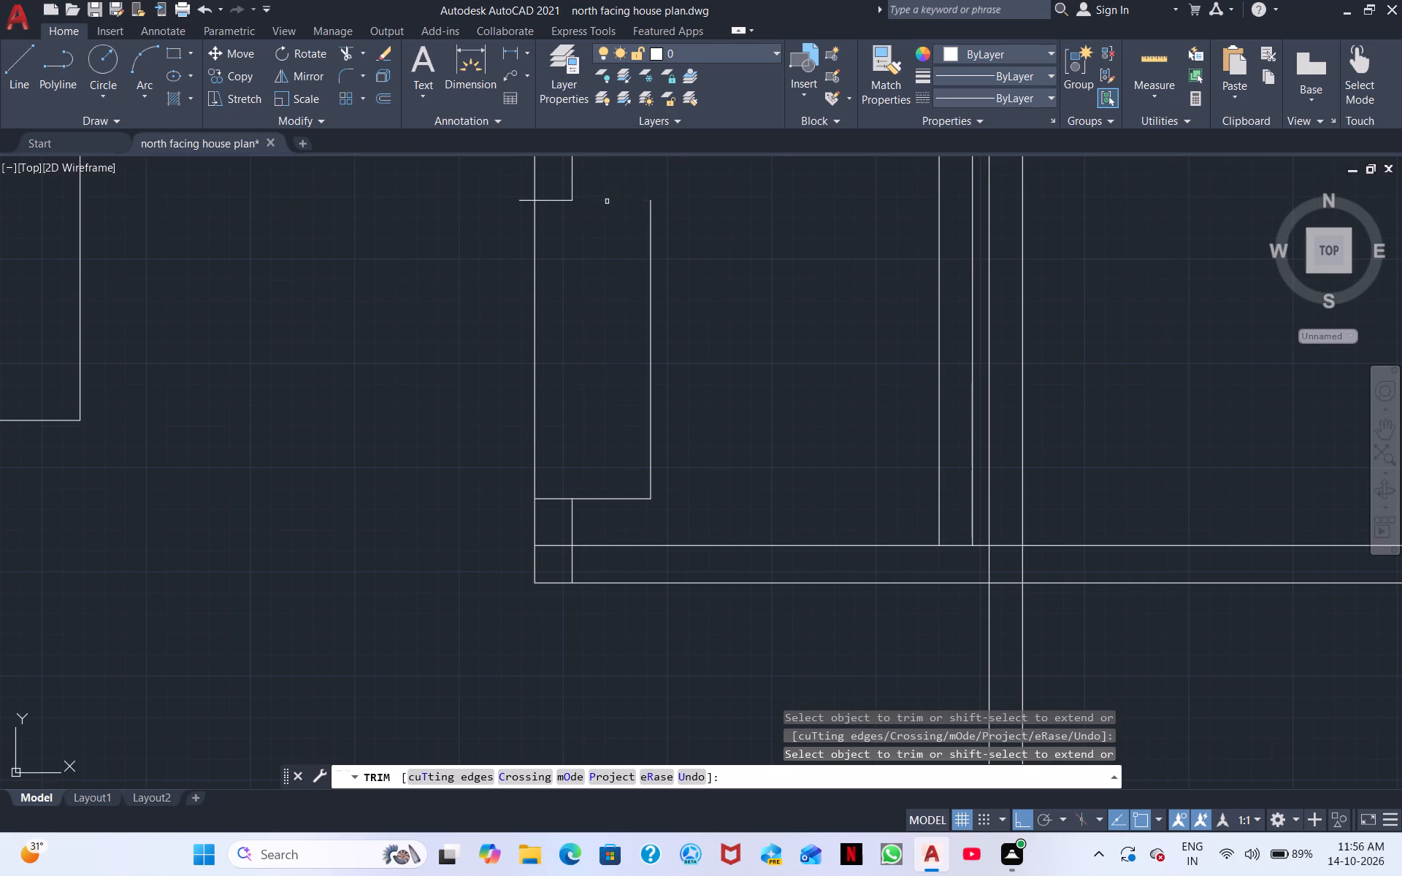
click(650, 270)
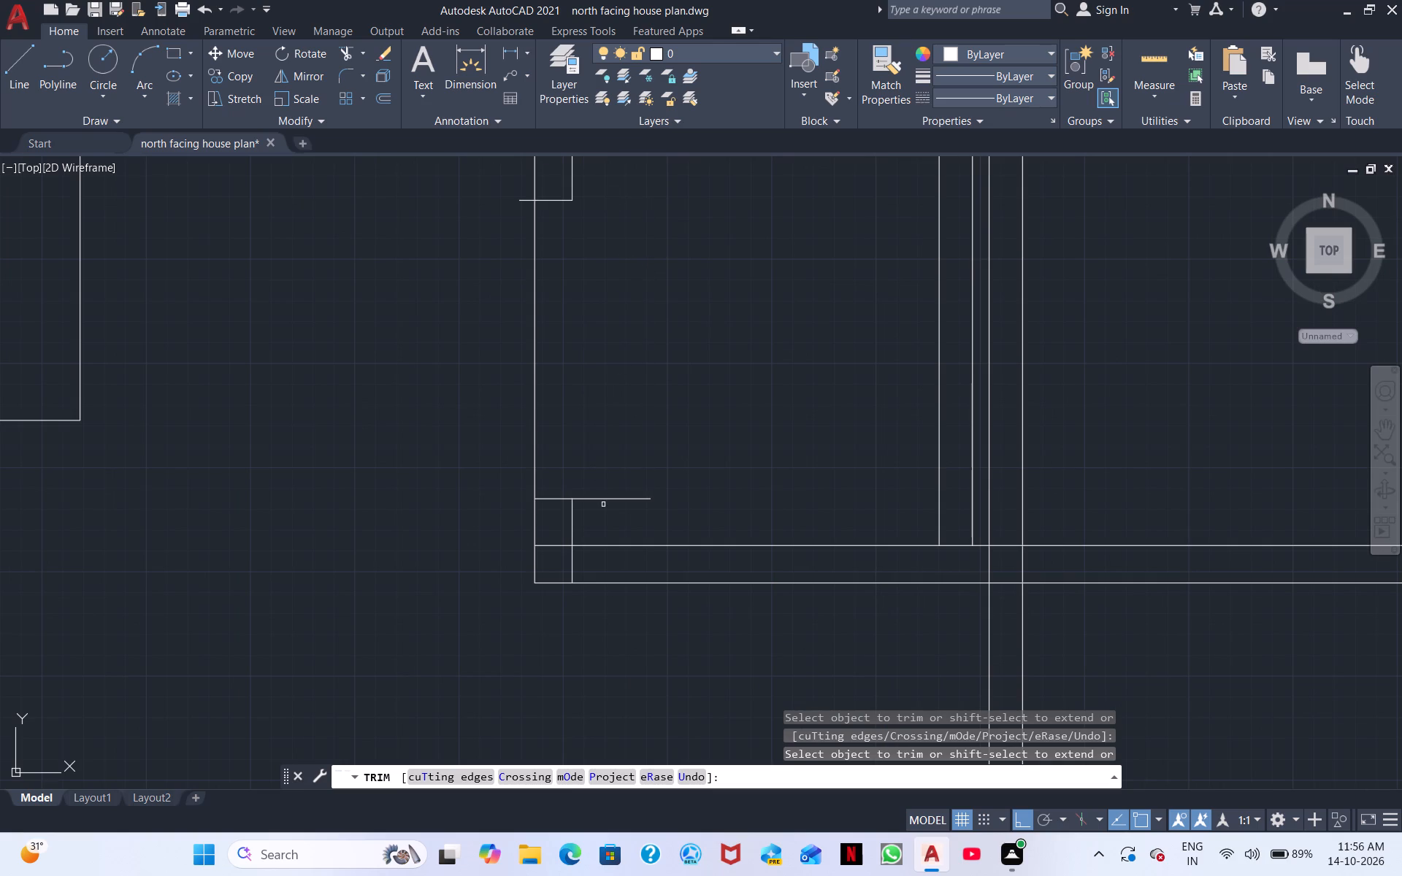
double_click(605, 493)
drag(604, 499, 612, 477)
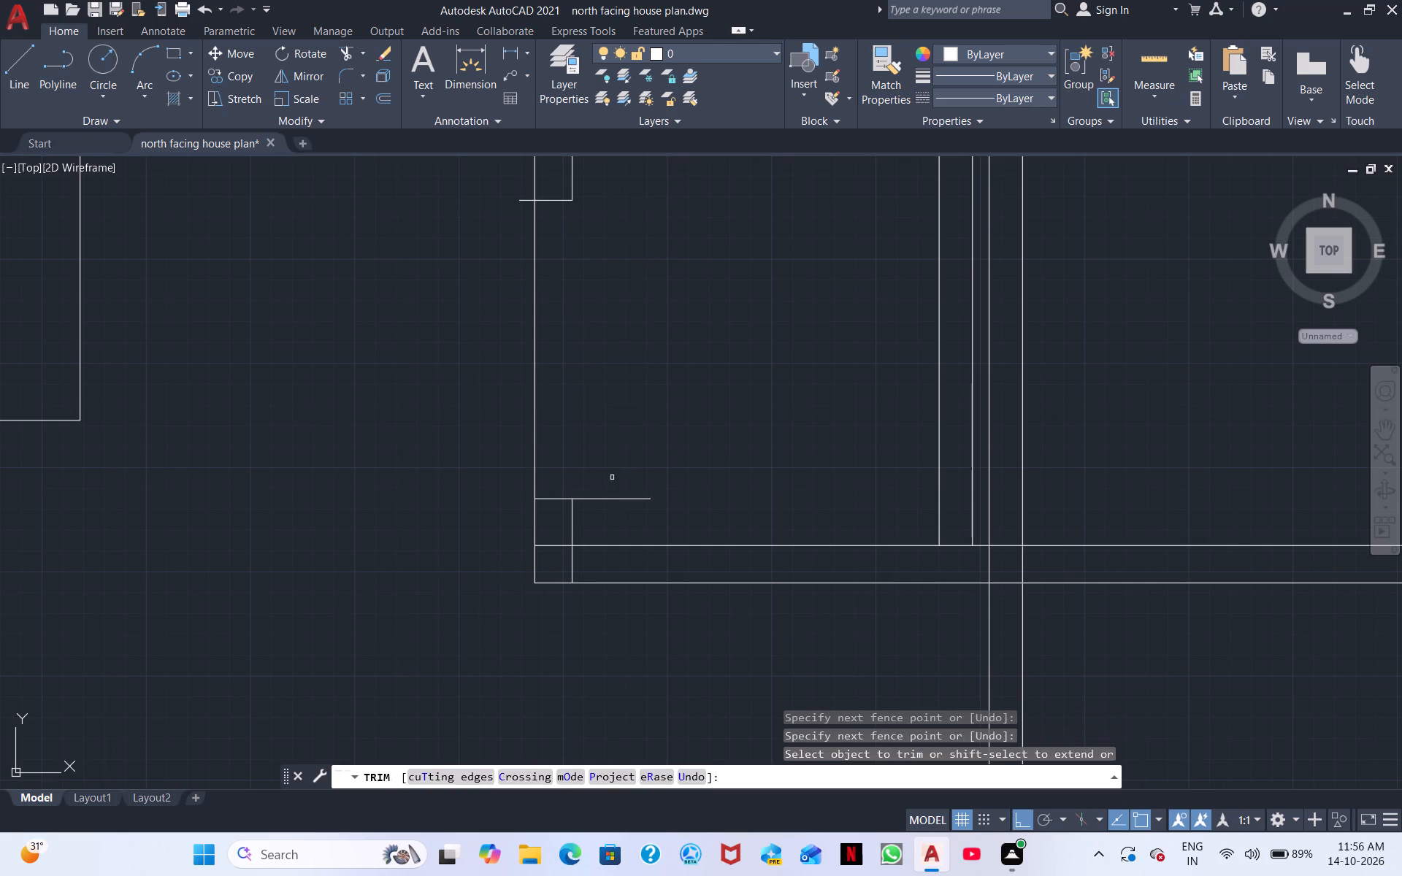
drag(622, 516, 627, 464)
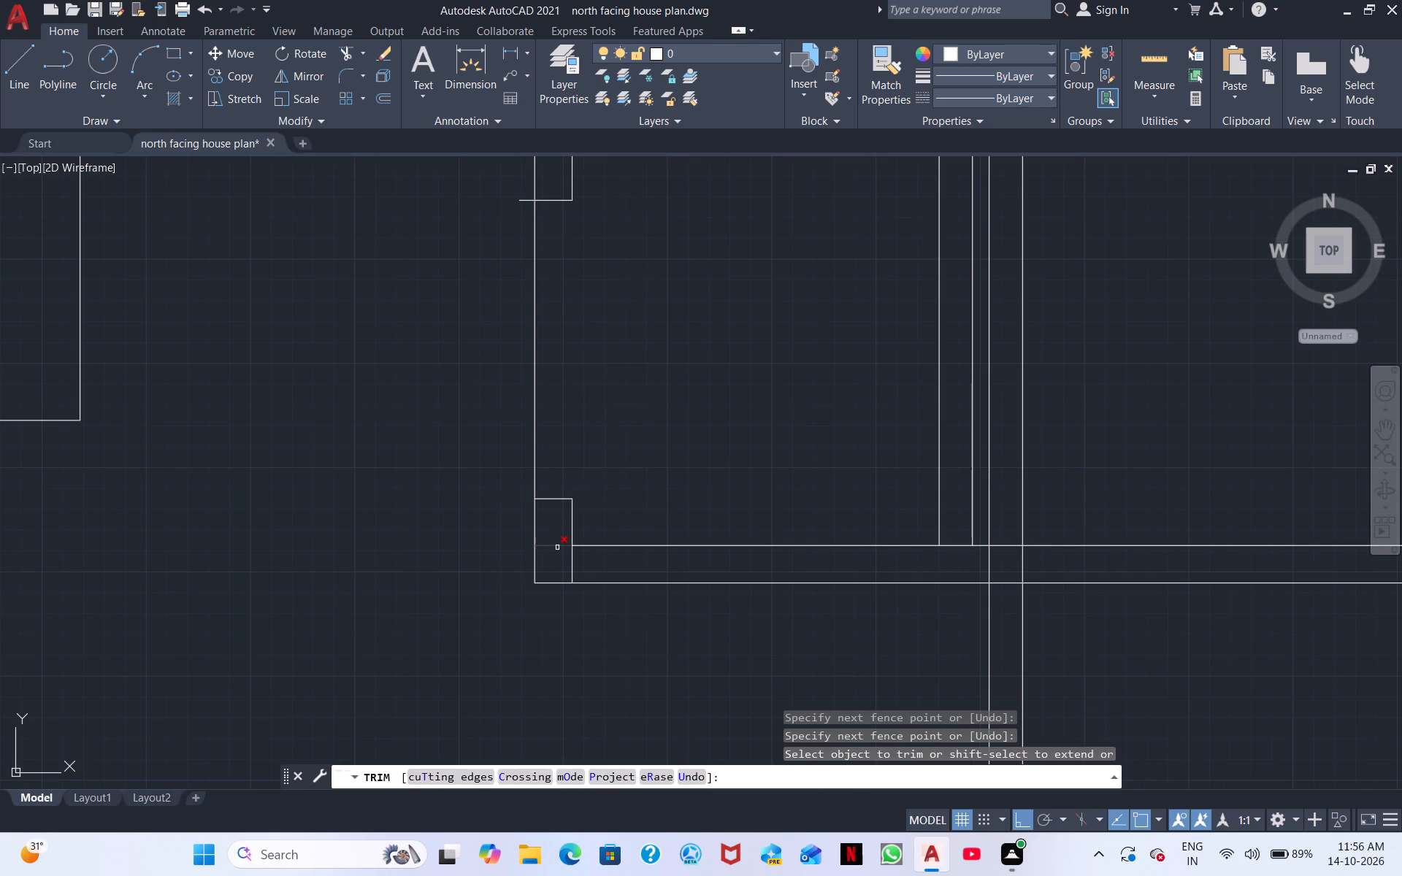
click(557, 547)
click(570, 568)
middle_drag(627, 324, 609, 537)
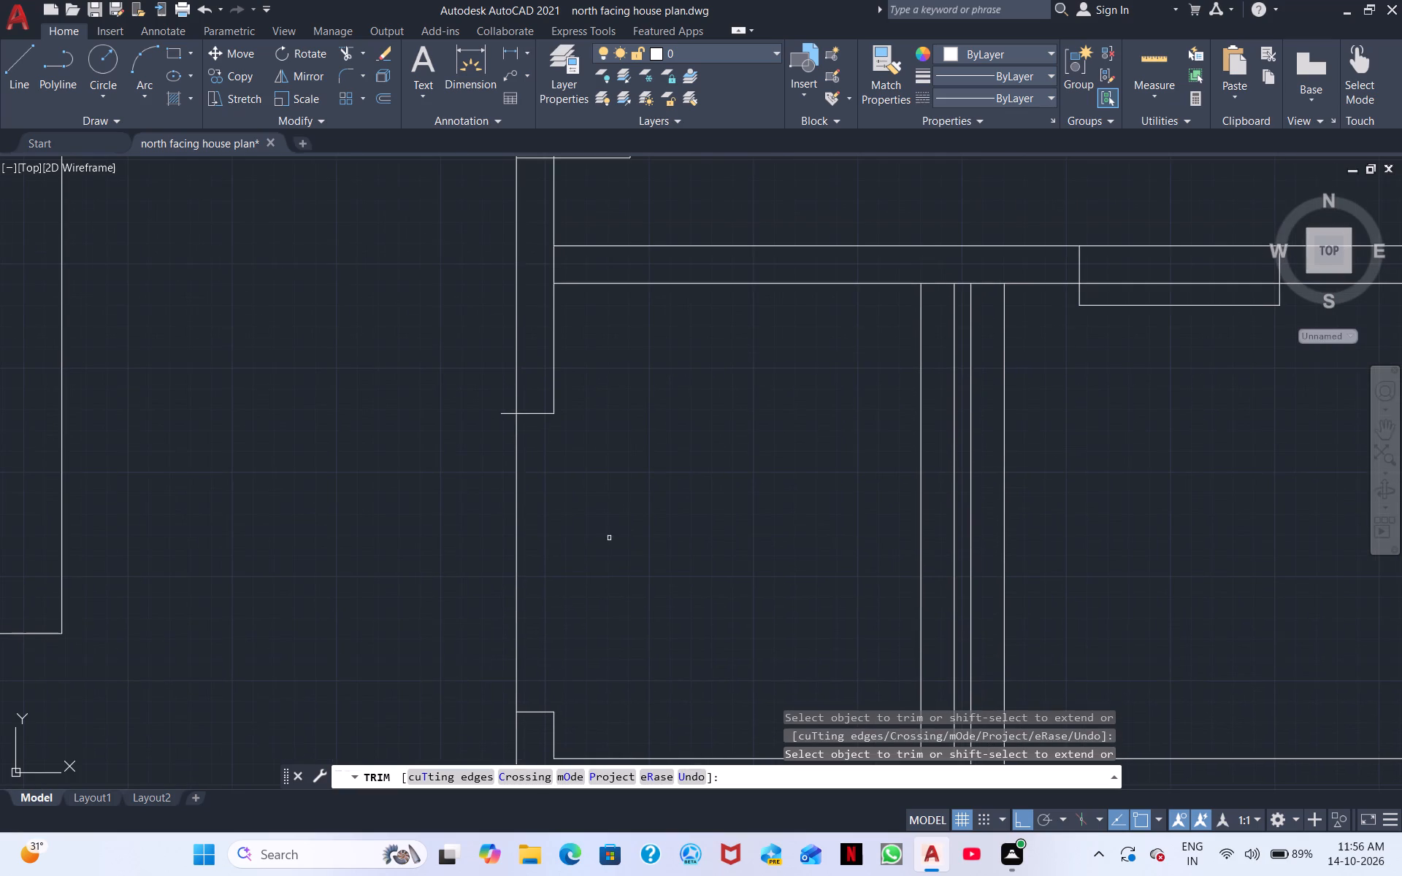
click(506, 414)
Trim the next rectangle north on the long interior wall to its two jambs and remove the wall's east line between them.
scroll(573, 434, down, 1)
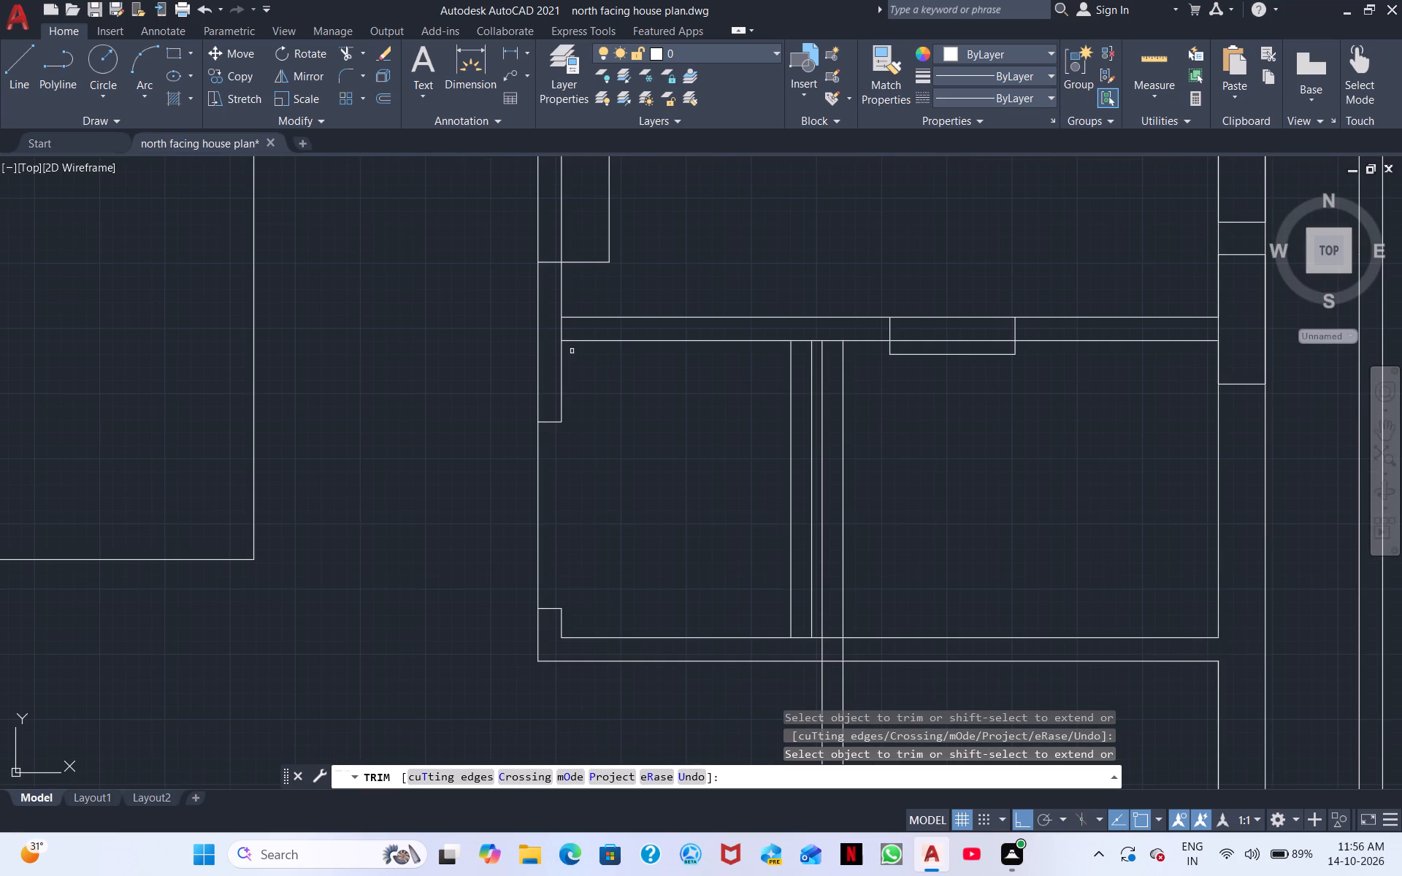
scroll(731, 361, down, 1)
middle_drag(702, 399, 704, 439)
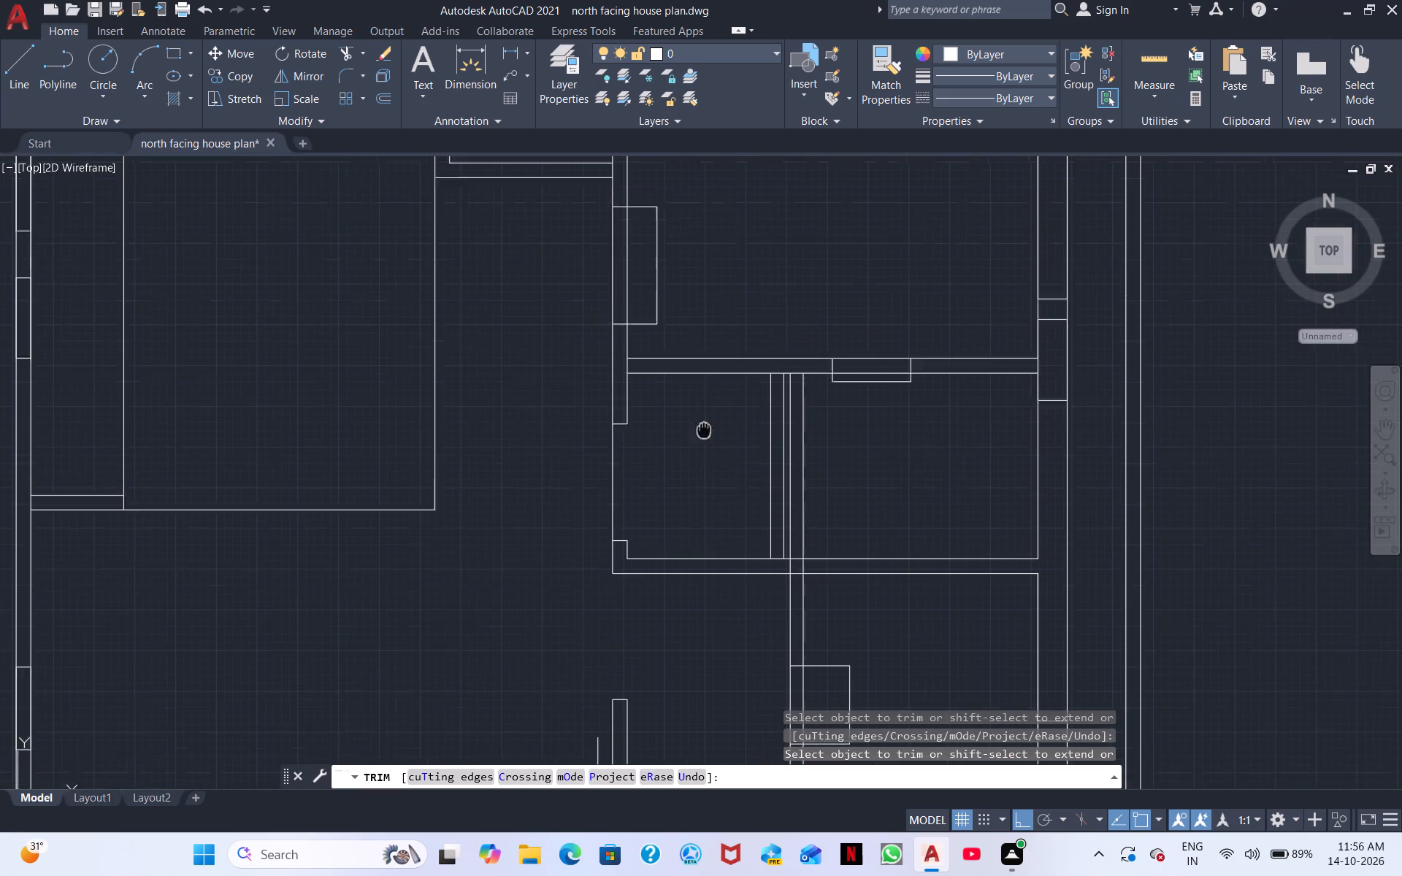
middle_drag(704, 439, 692, 540)
click(643, 399)
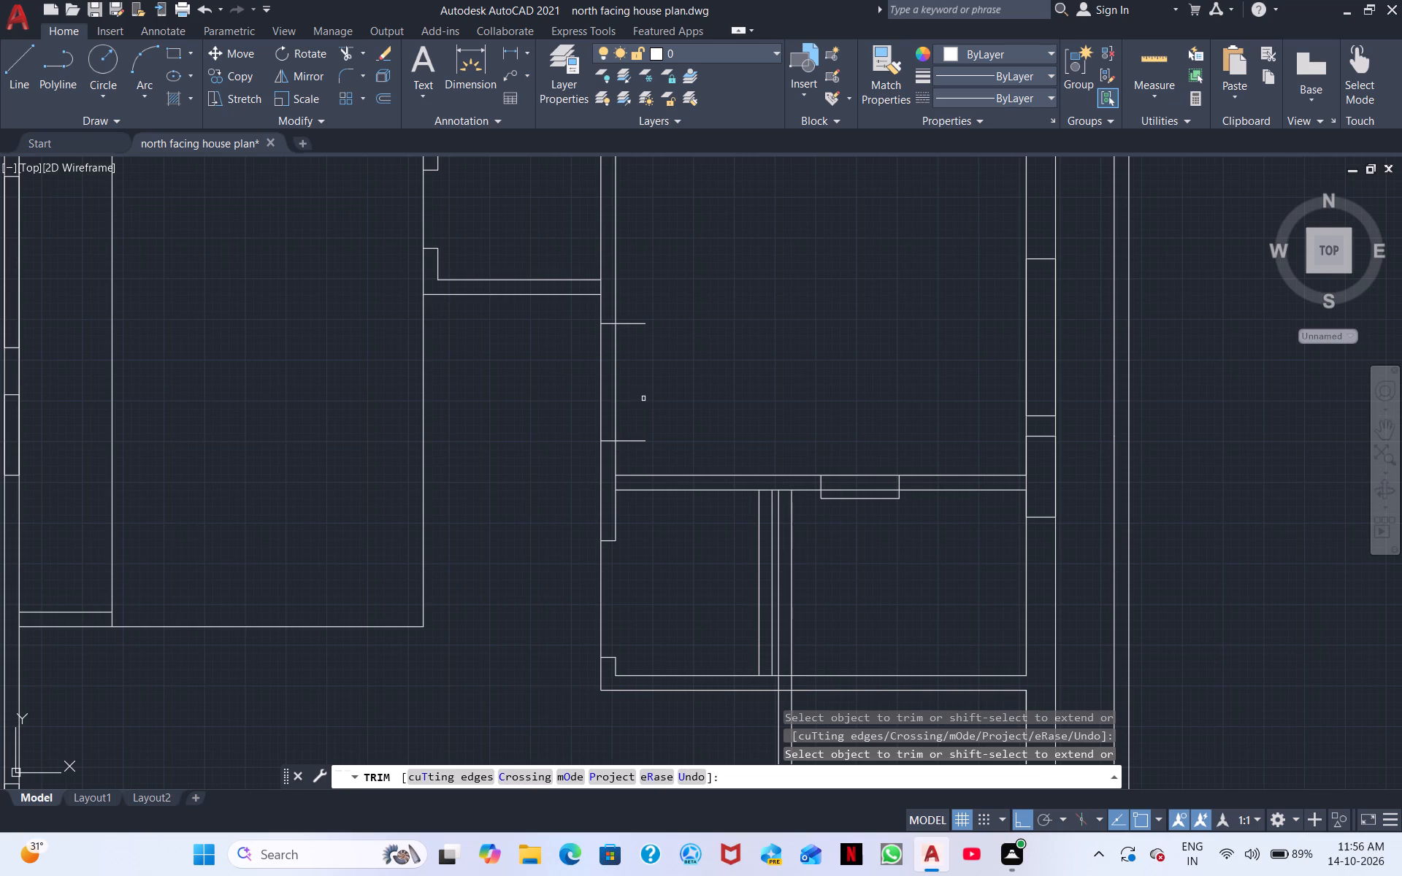
click(627, 441)
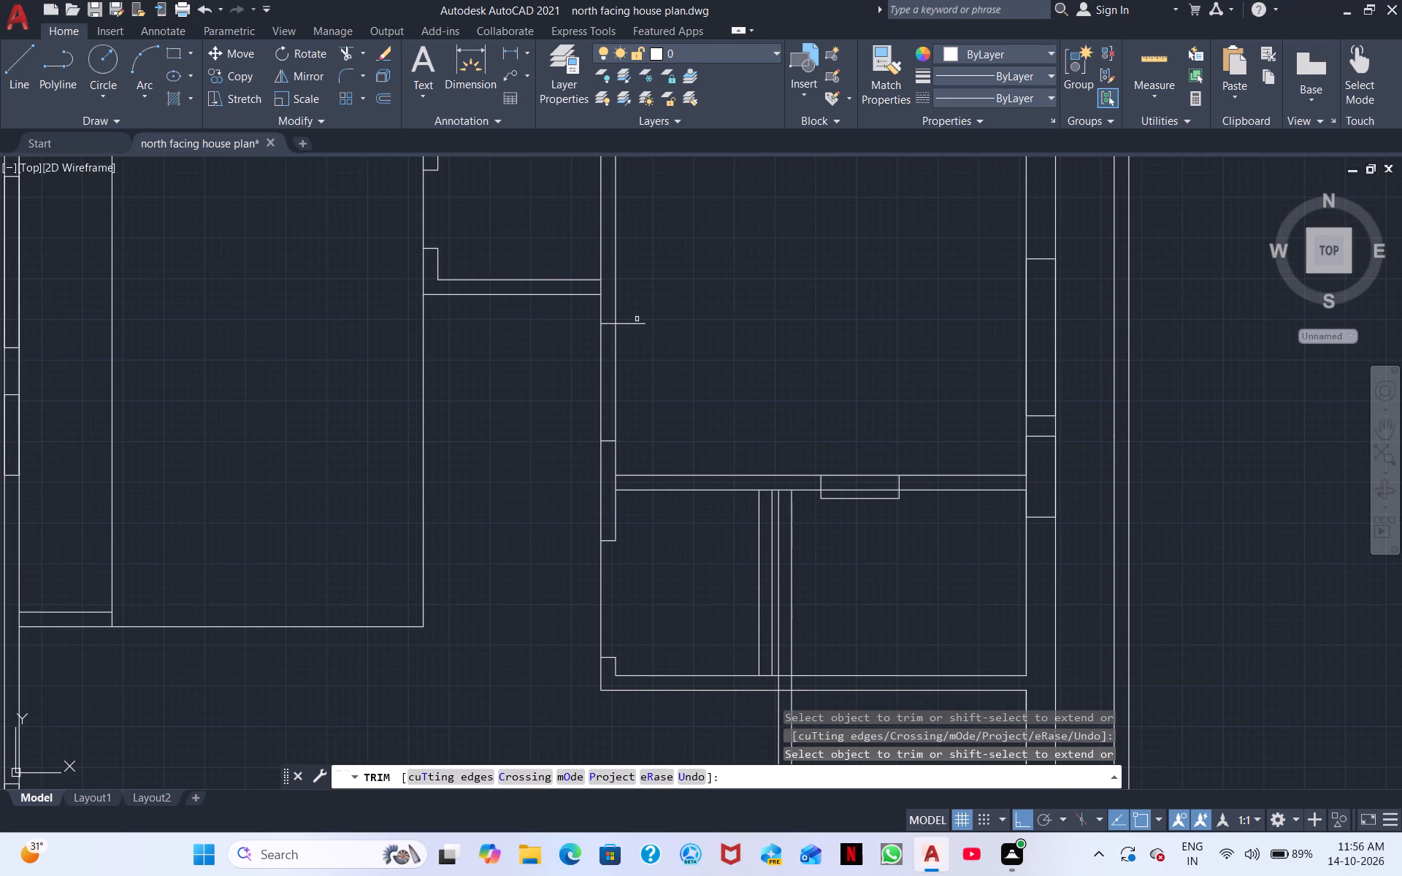
click(635, 326)
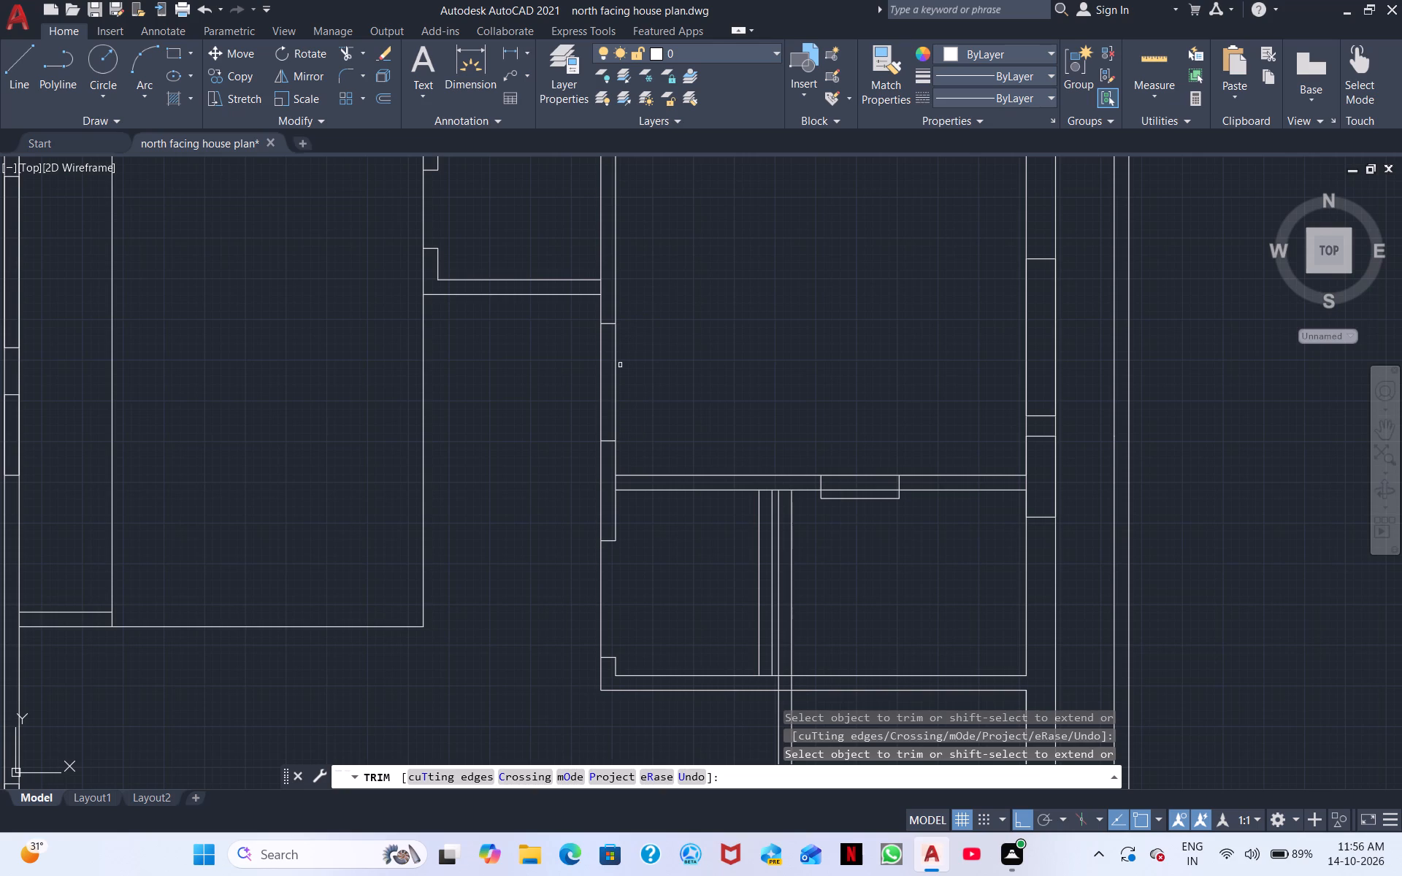
click(615, 370)
Trim the rectangle in the northern cross wall to its jambs within the wall and remove the wall's south line between them.
scroll(687, 383, down, 1)
middle_drag(693, 385, 601, 296)
middle_drag(616, 307, 819, 361)
middle_drag(666, 403, 670, 376)
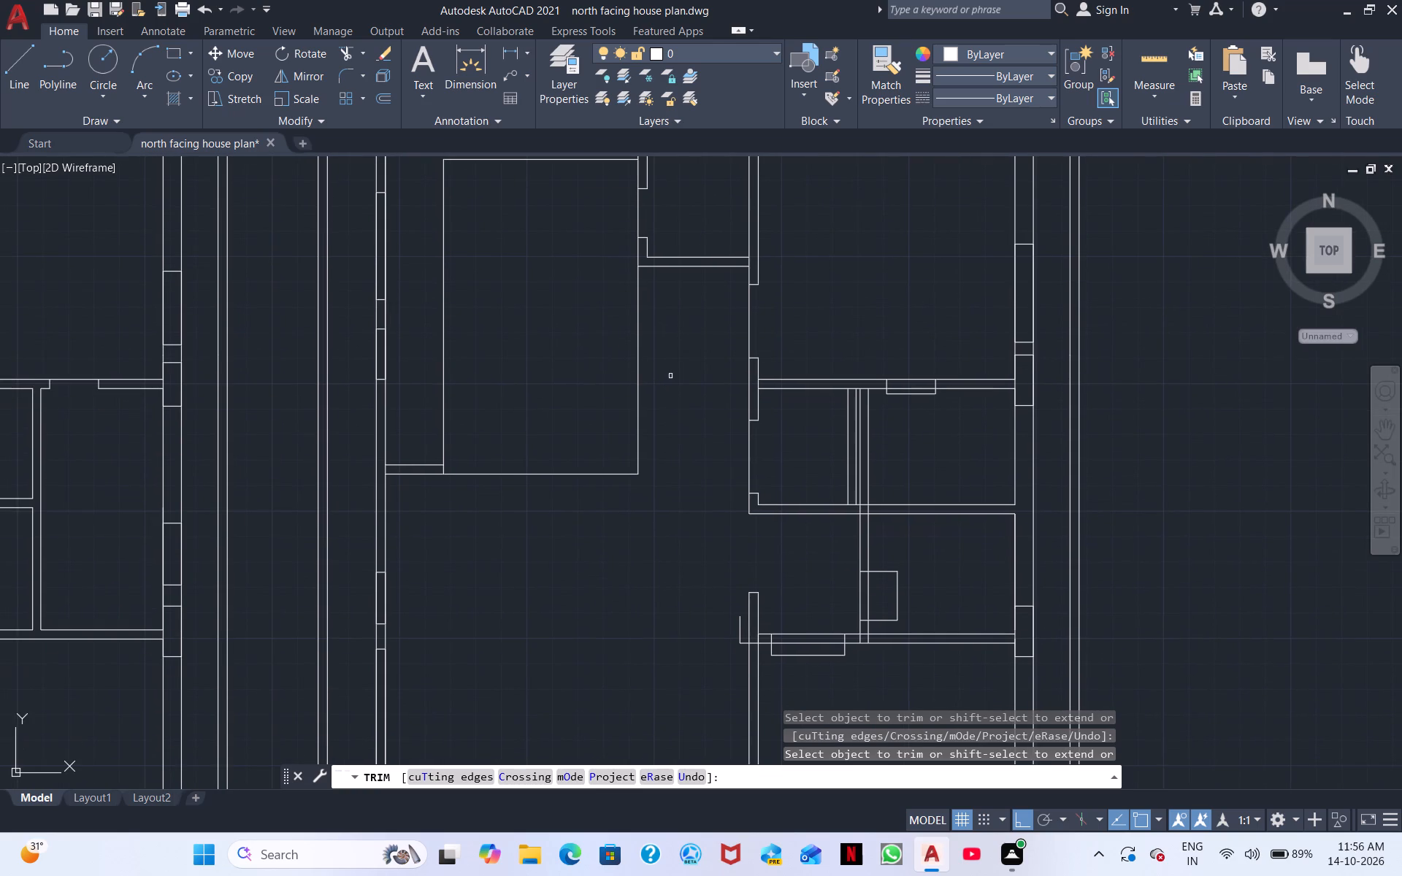
middle_drag(686, 485, 656, 461)
middle_drag(714, 455, 640, 343)
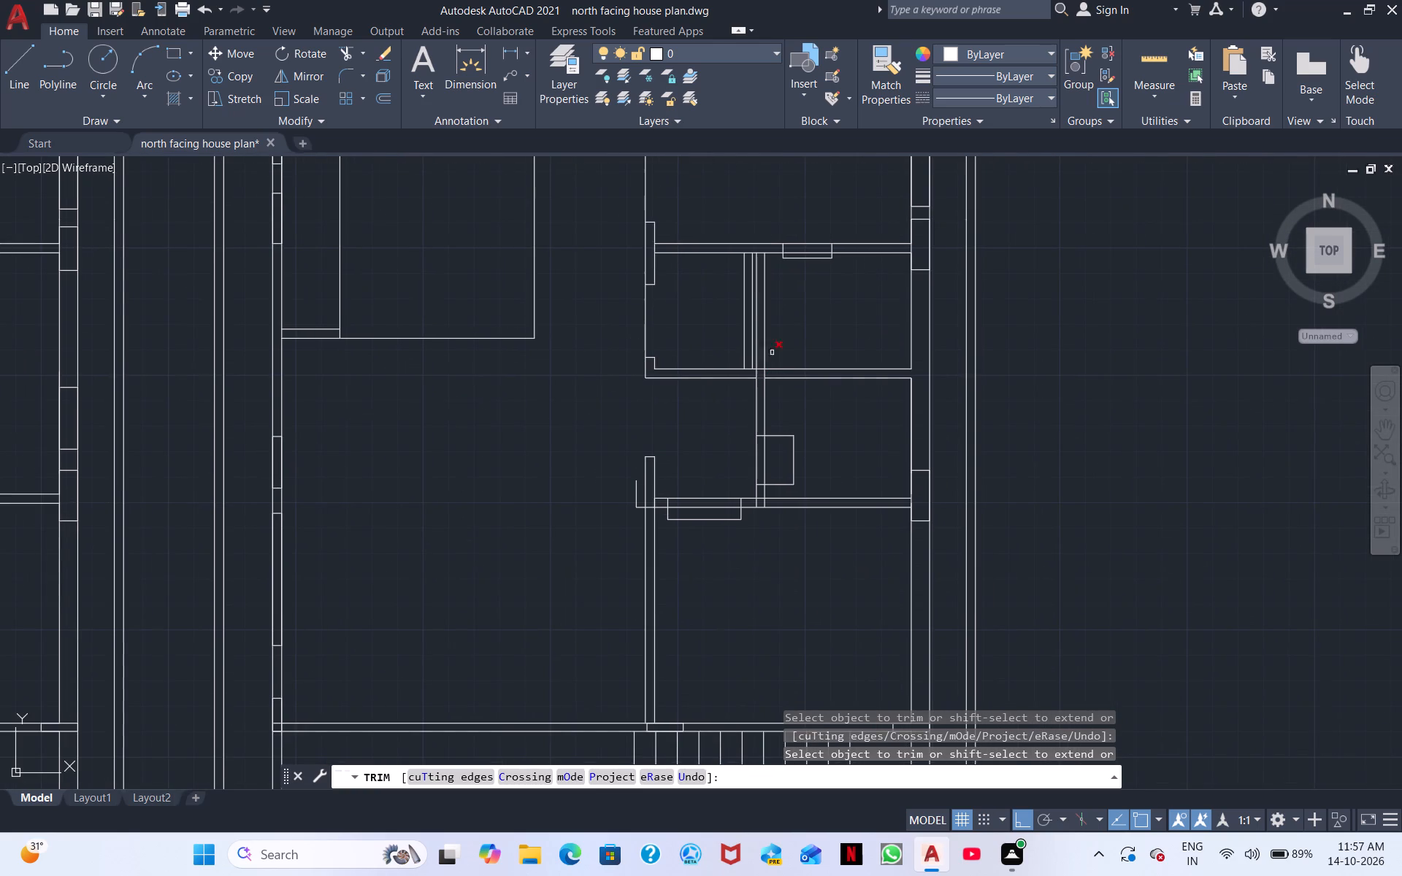
double_click(807, 261)
scroll(801, 264, up, 2)
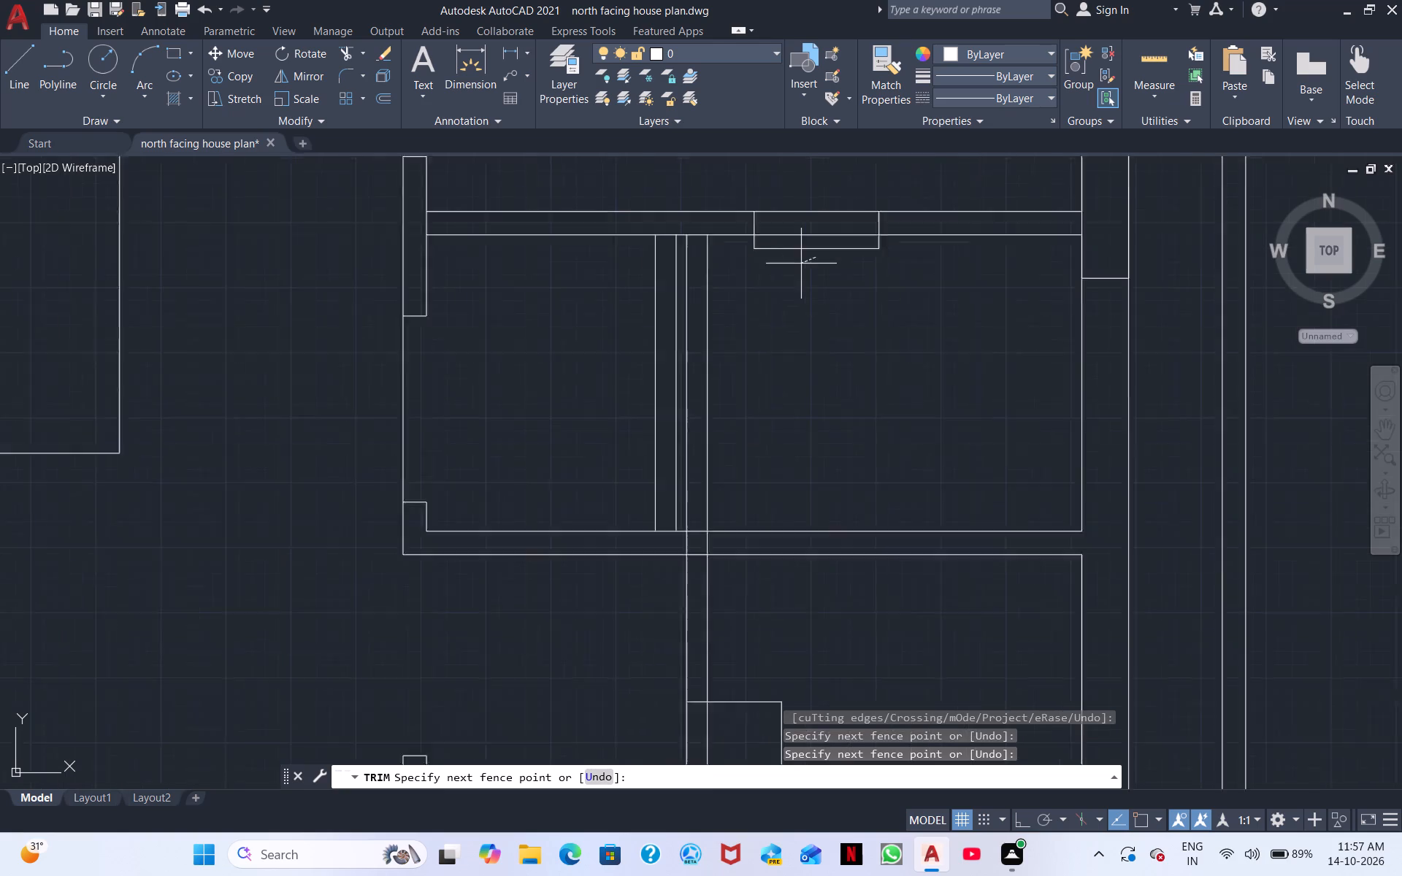
scroll(801, 264, up, 1)
click(709, 222)
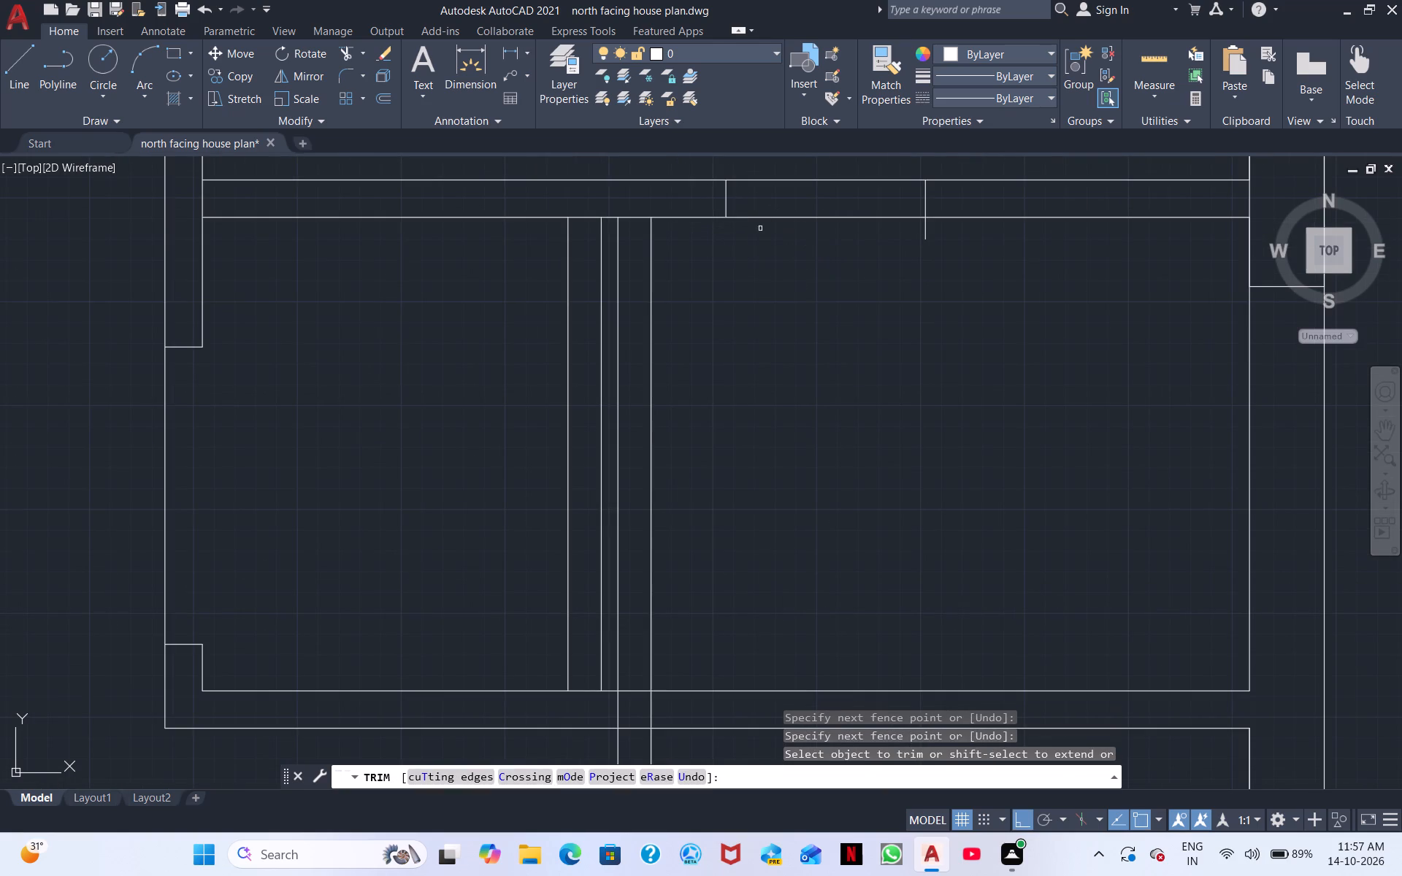
click(775, 218)
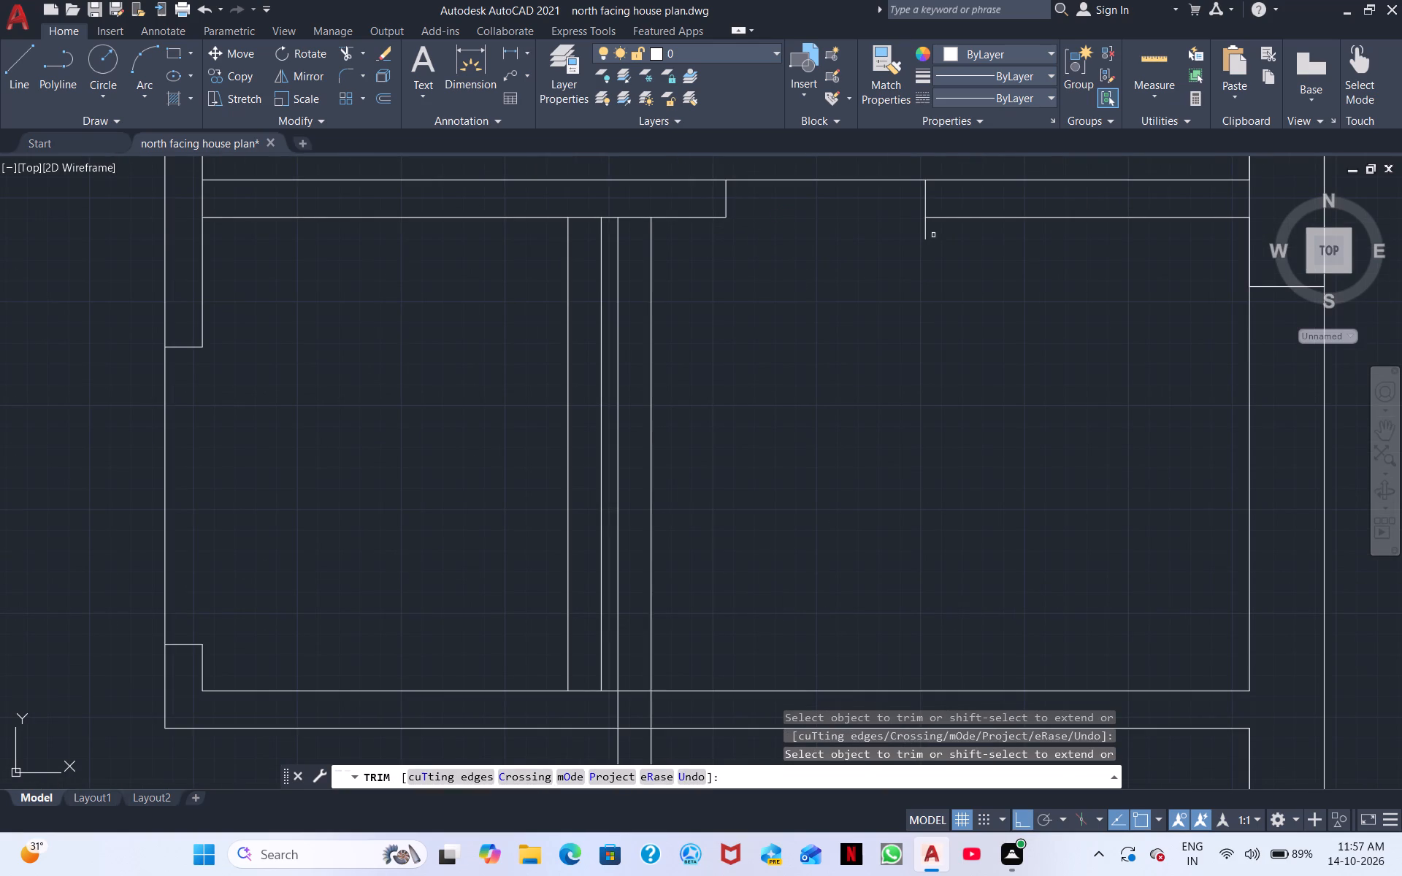
click(927, 235)
Trim the rectangle on the north-south partition between the two cross walls to its jambs and remove the partition's east line between them.
scroll(957, 375, down, 1)
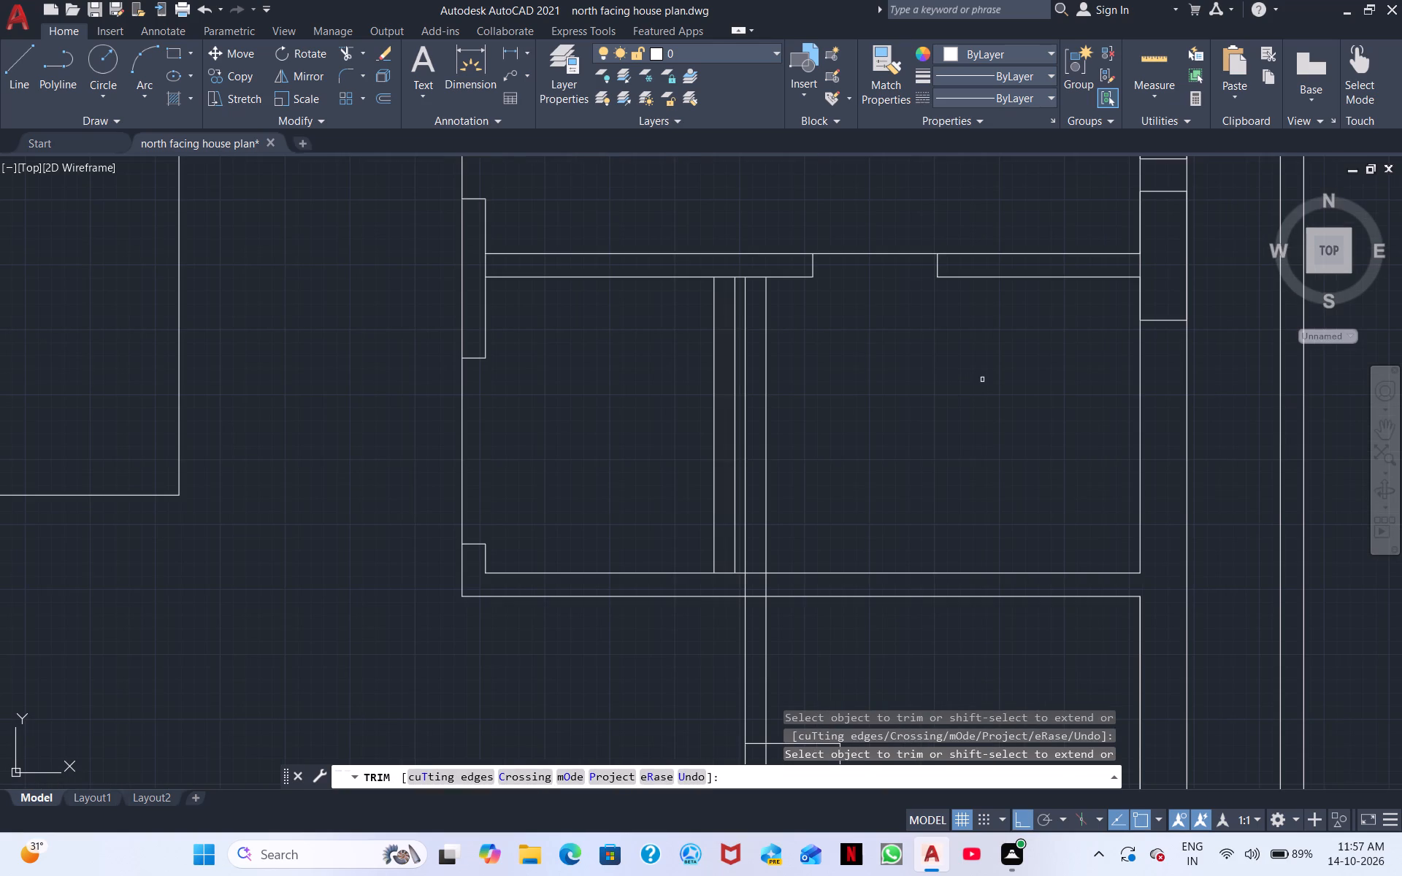
middle_drag(985, 386, 929, 264)
scroll(924, 296, down, 1)
middle_drag(875, 453, 756, 287)
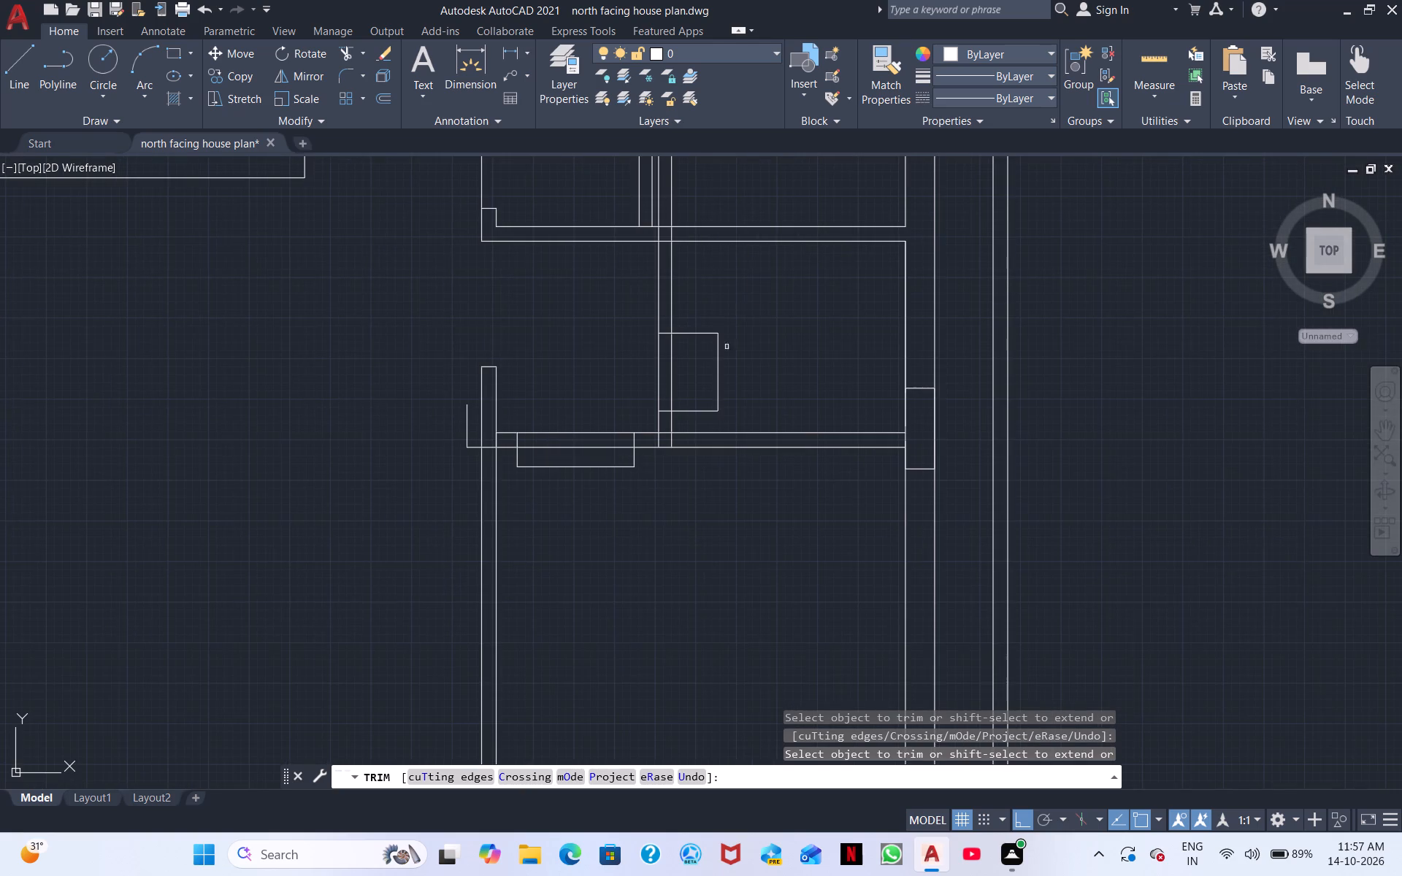
click(673, 383)
drag(686, 331, 694, 403)
drag(694, 405, 693, 412)
click(693, 412)
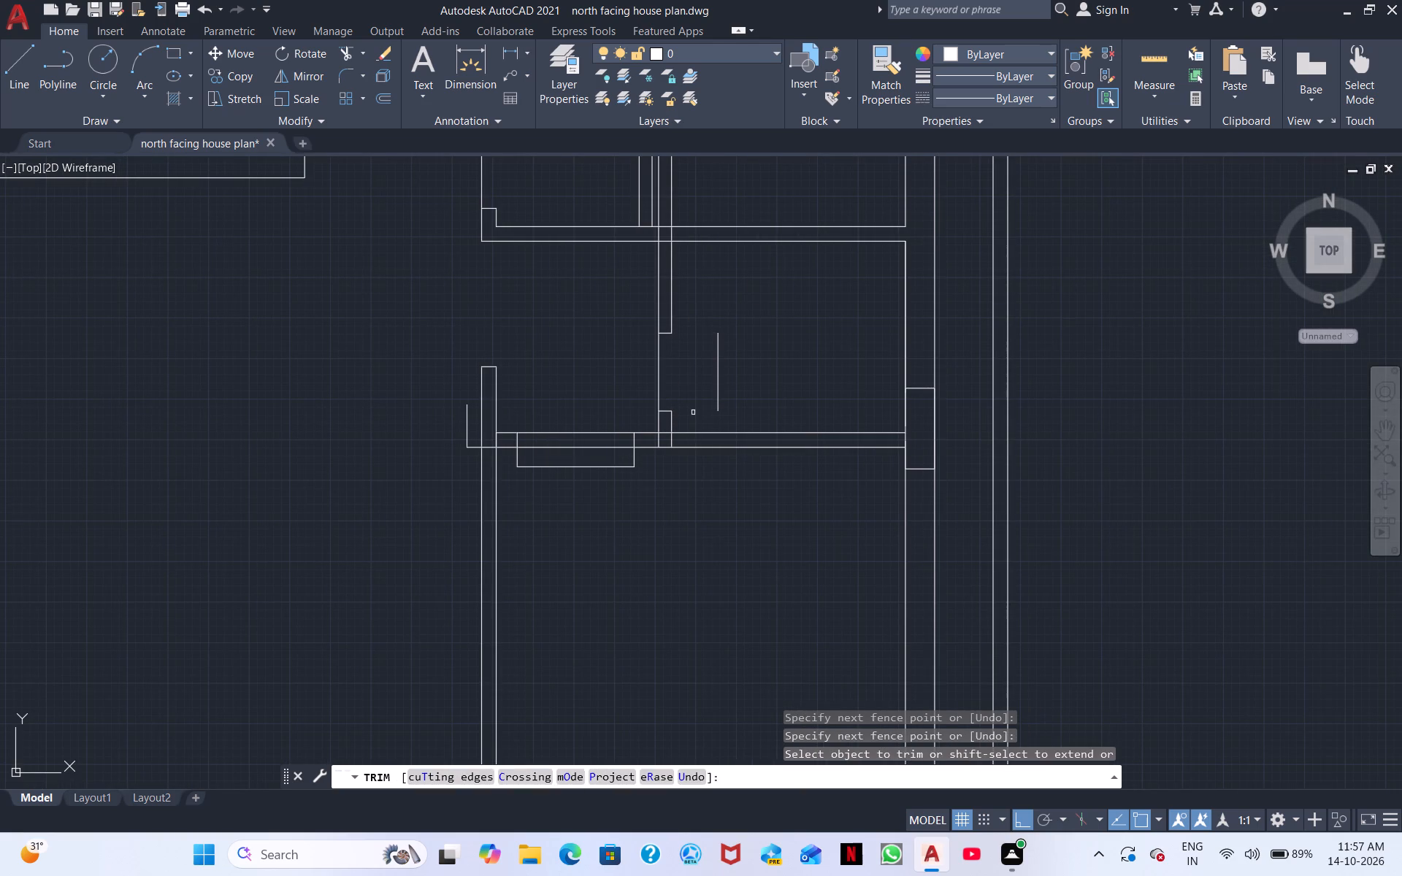
click(719, 385)
Examine the leftover lines west of the long interior wall at the lower cross-wall junction, along with the surrounding plan and its neighbouring copy.
scroll(747, 396, down, 1)
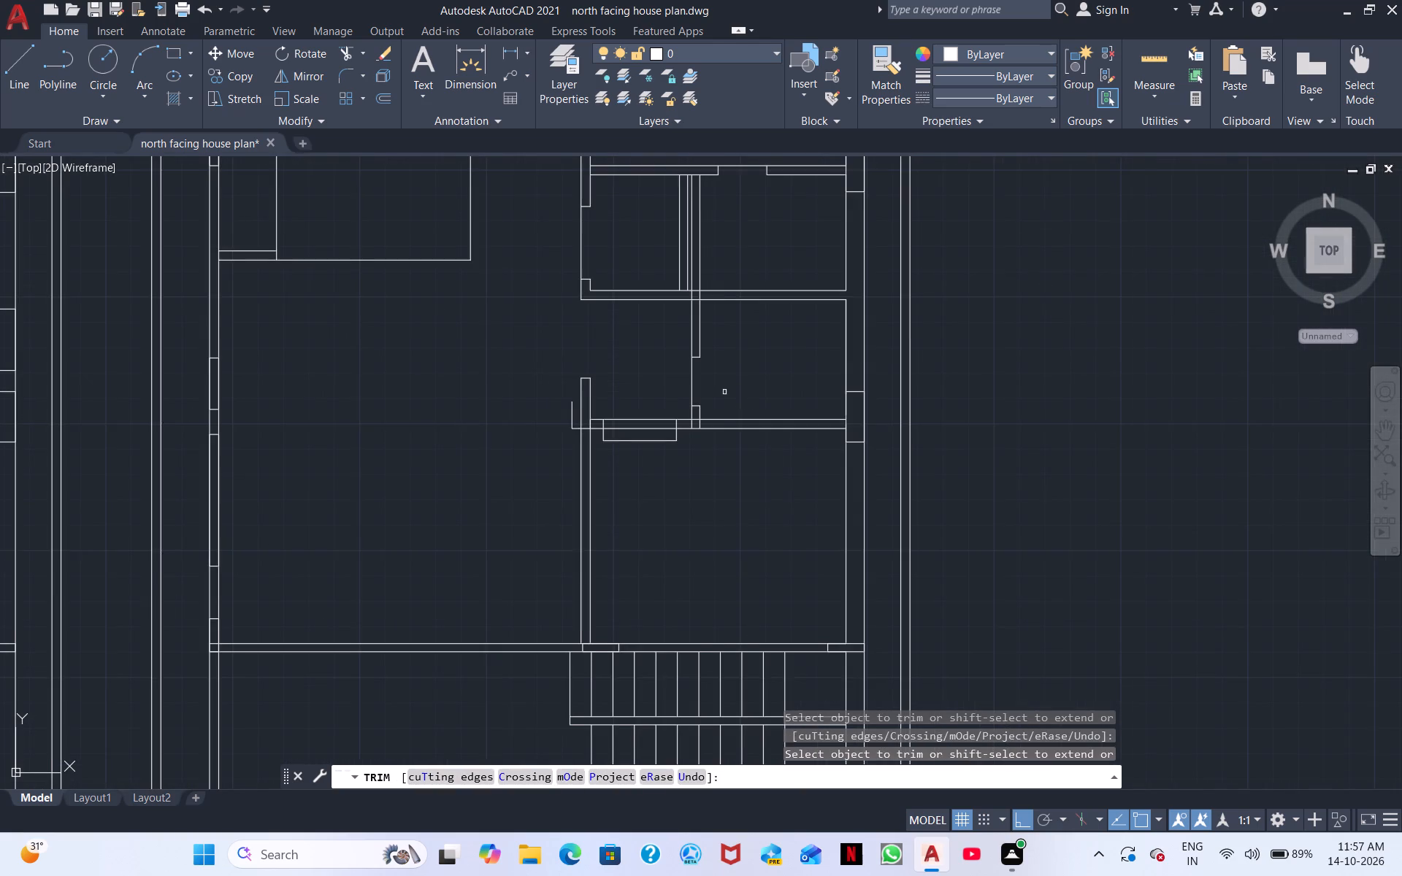
middle_drag(724, 392, 805, 330)
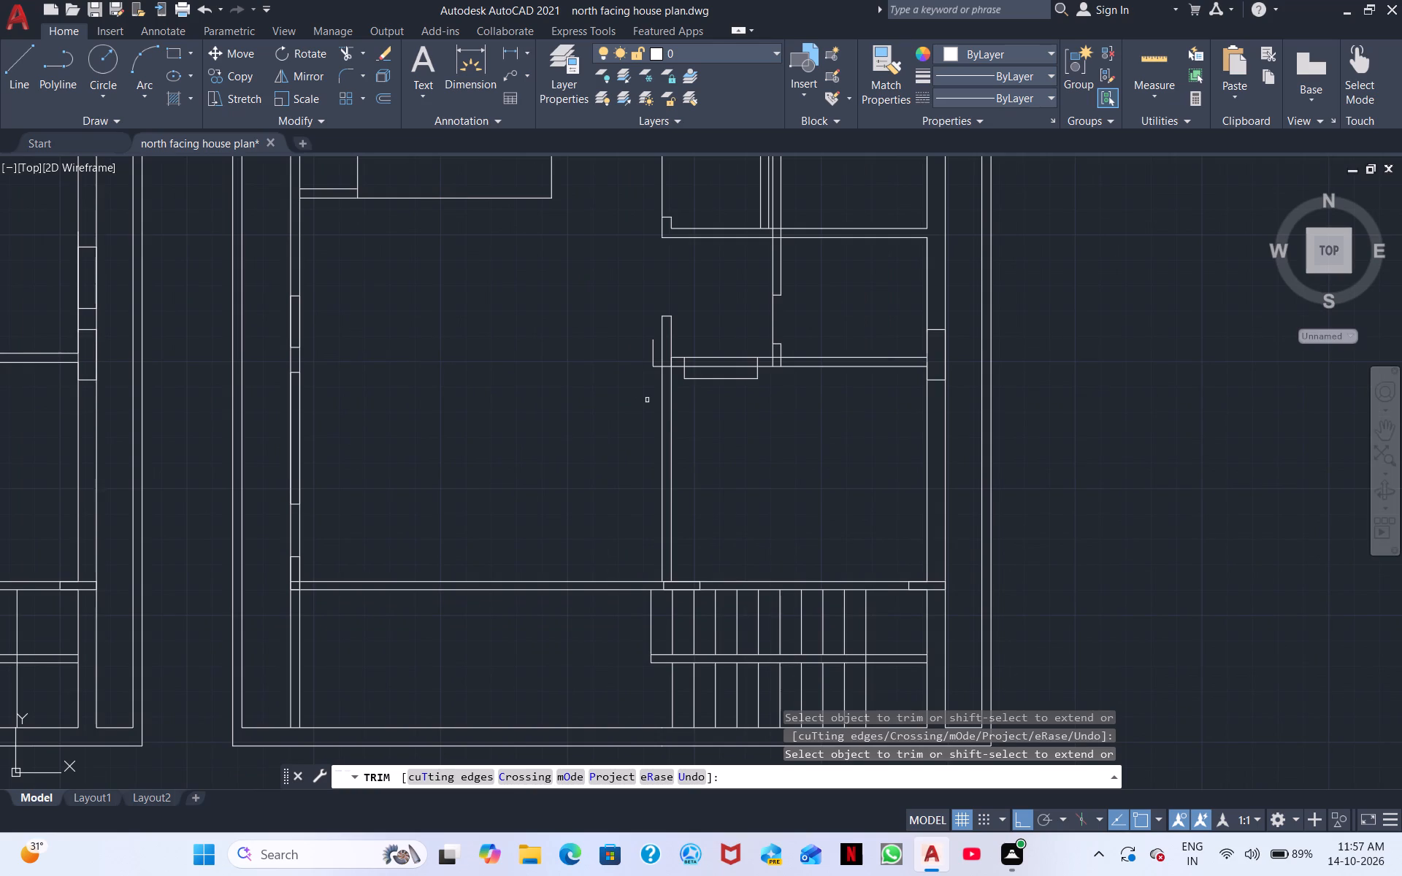
scroll(647, 400, up, 1)
scroll(709, 396, up, 2)
scroll(705, 393, down, 1)
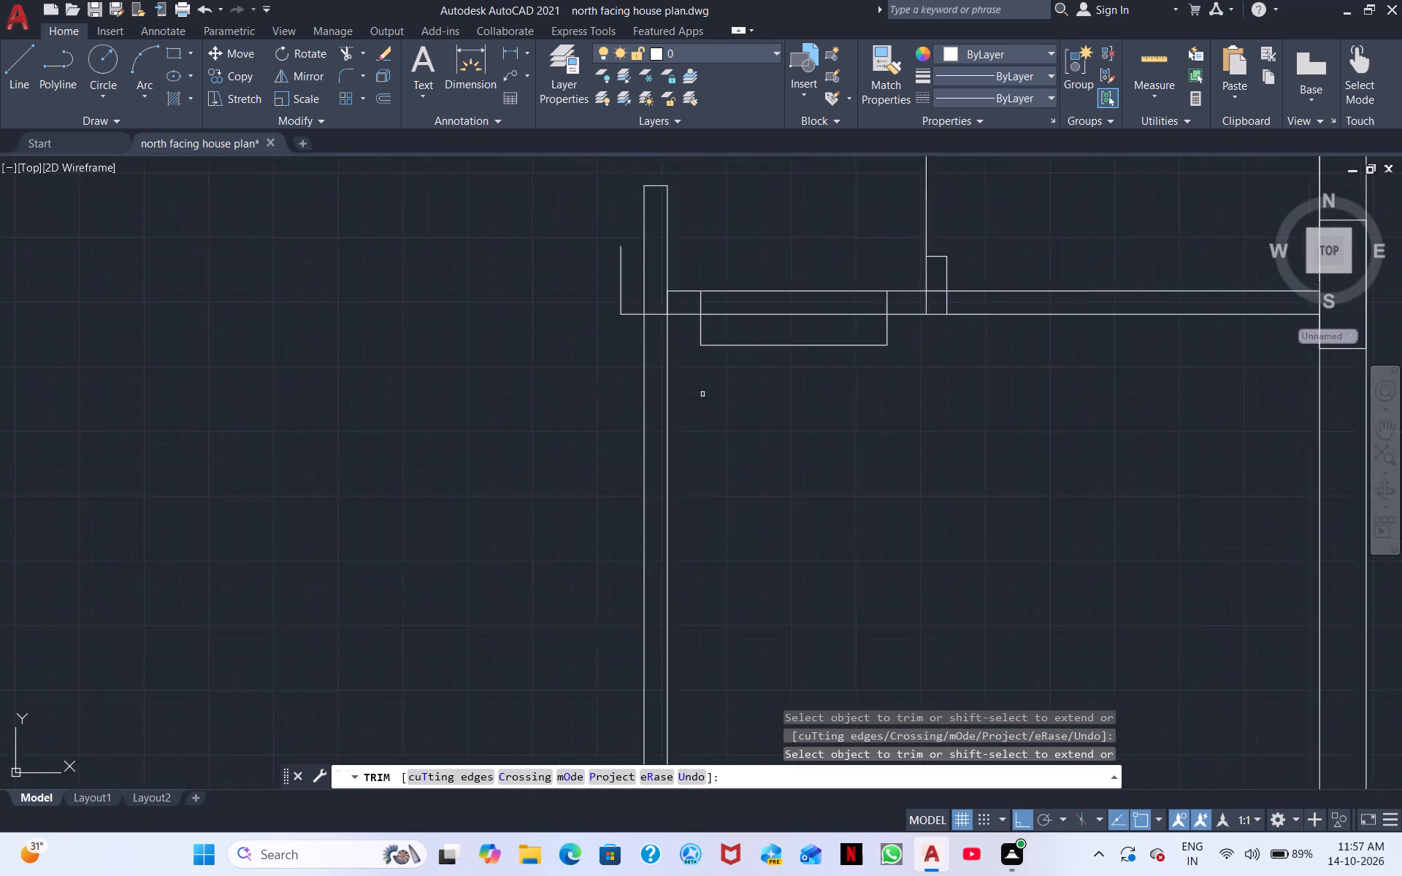
scroll(702, 394, down, 1)
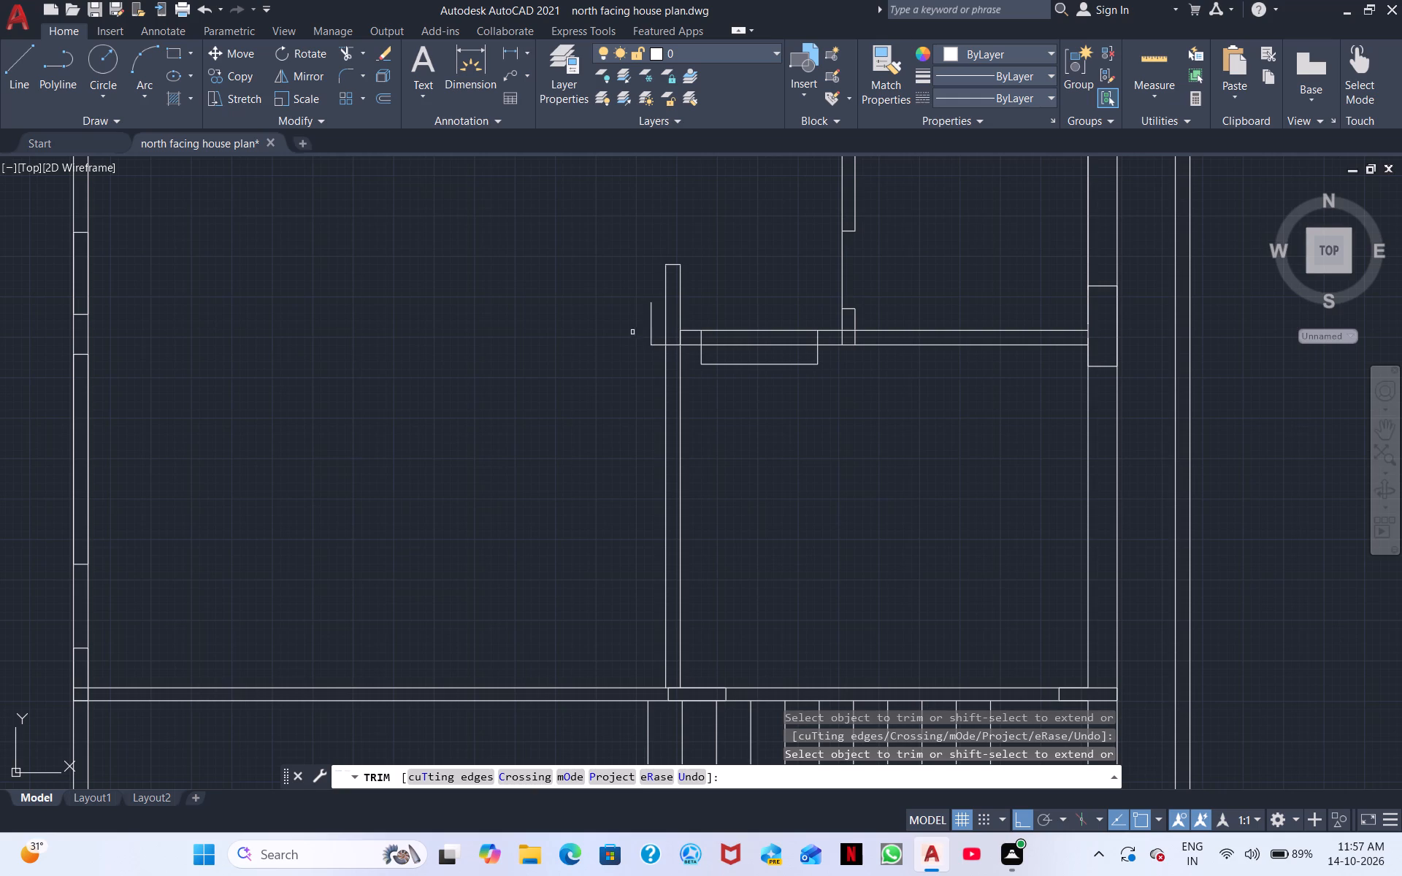
scroll(646, 346, down, 1)
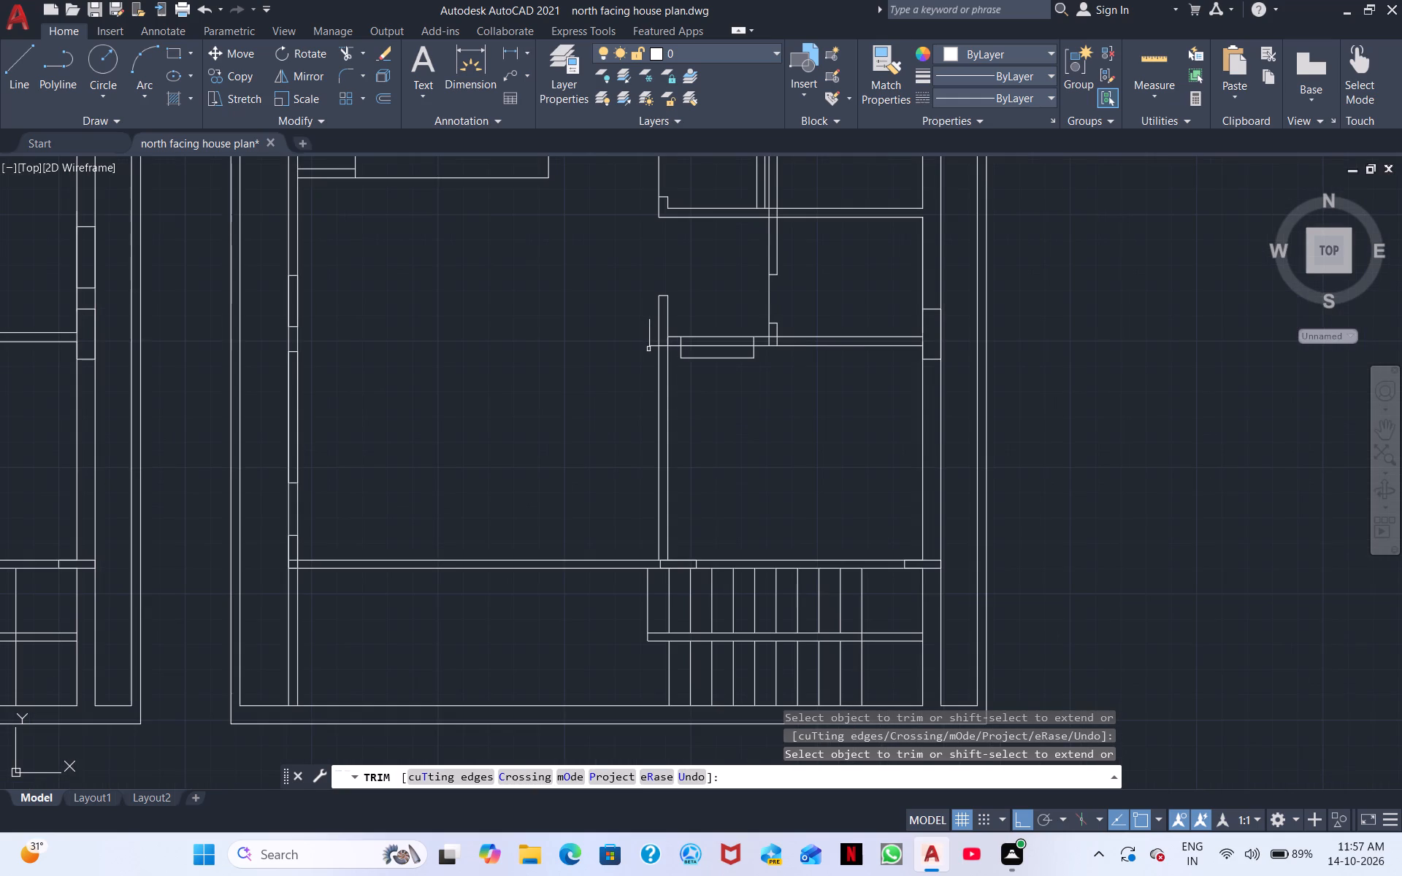
scroll(640, 329, down, 1)
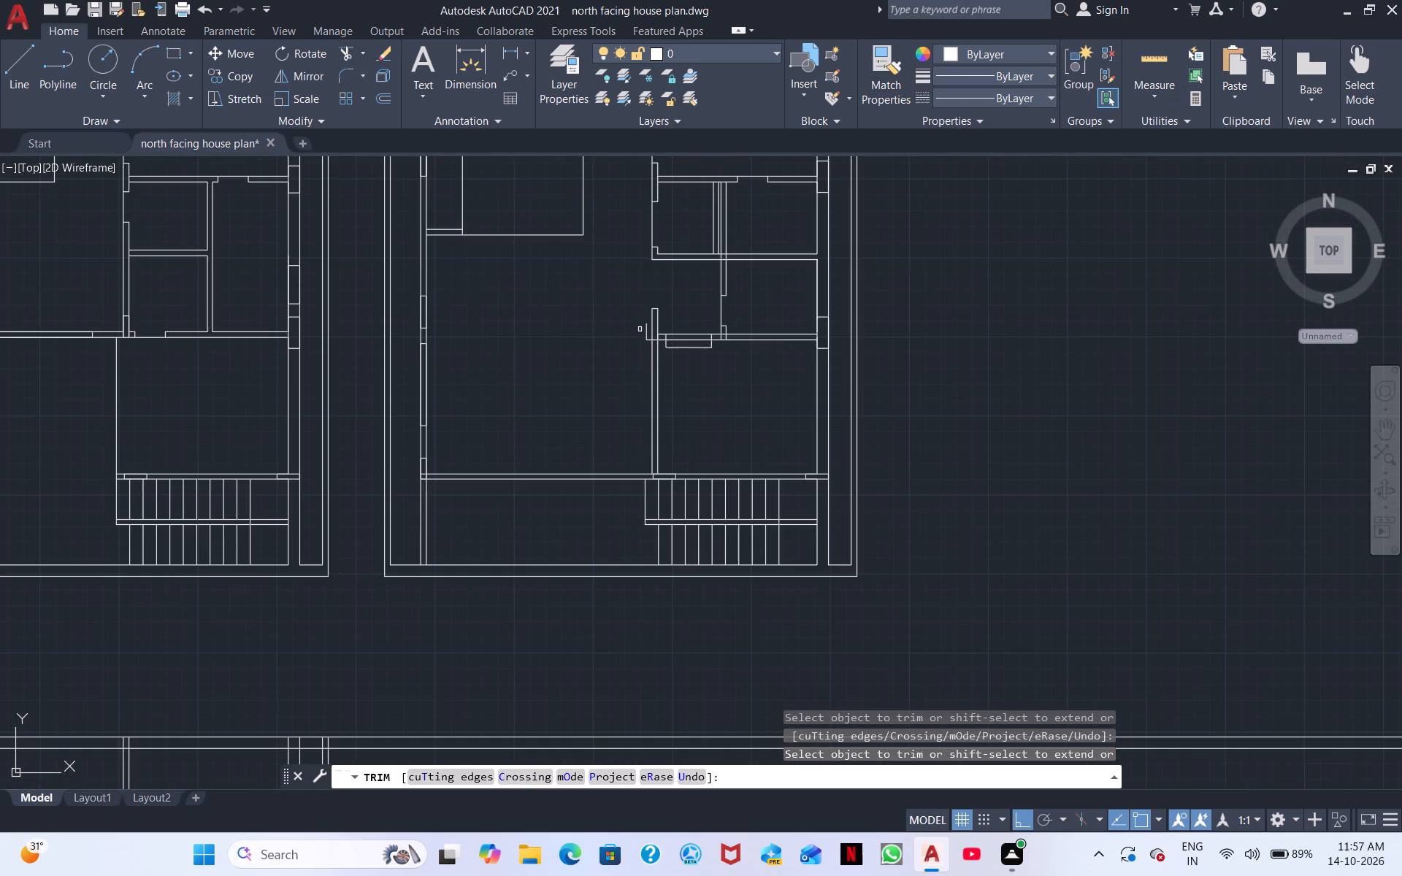
scroll(640, 329, down, 1)
scroll(635, 329, up, 1)
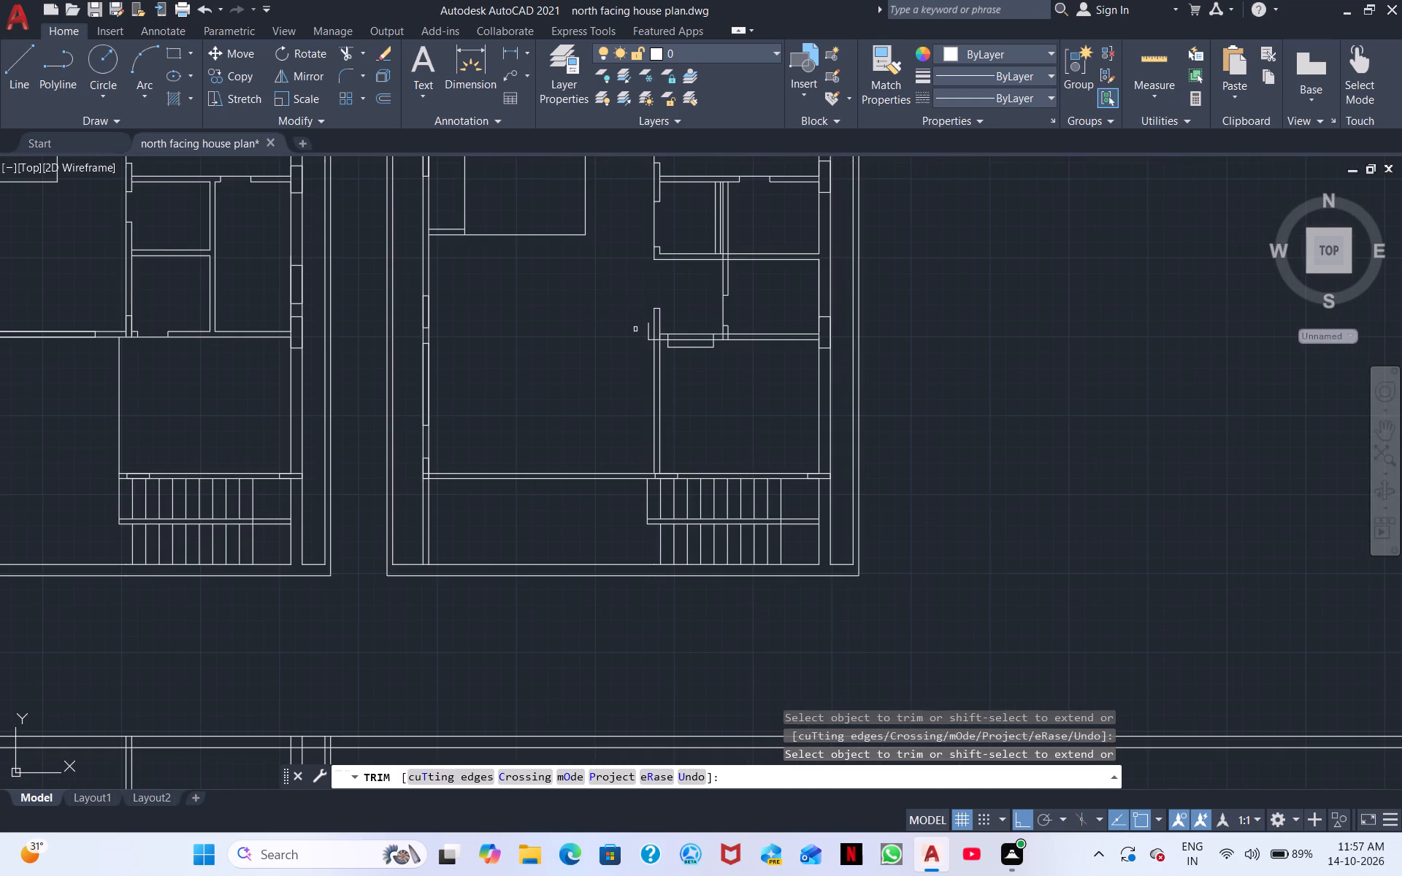
scroll(648, 335, up, 4)
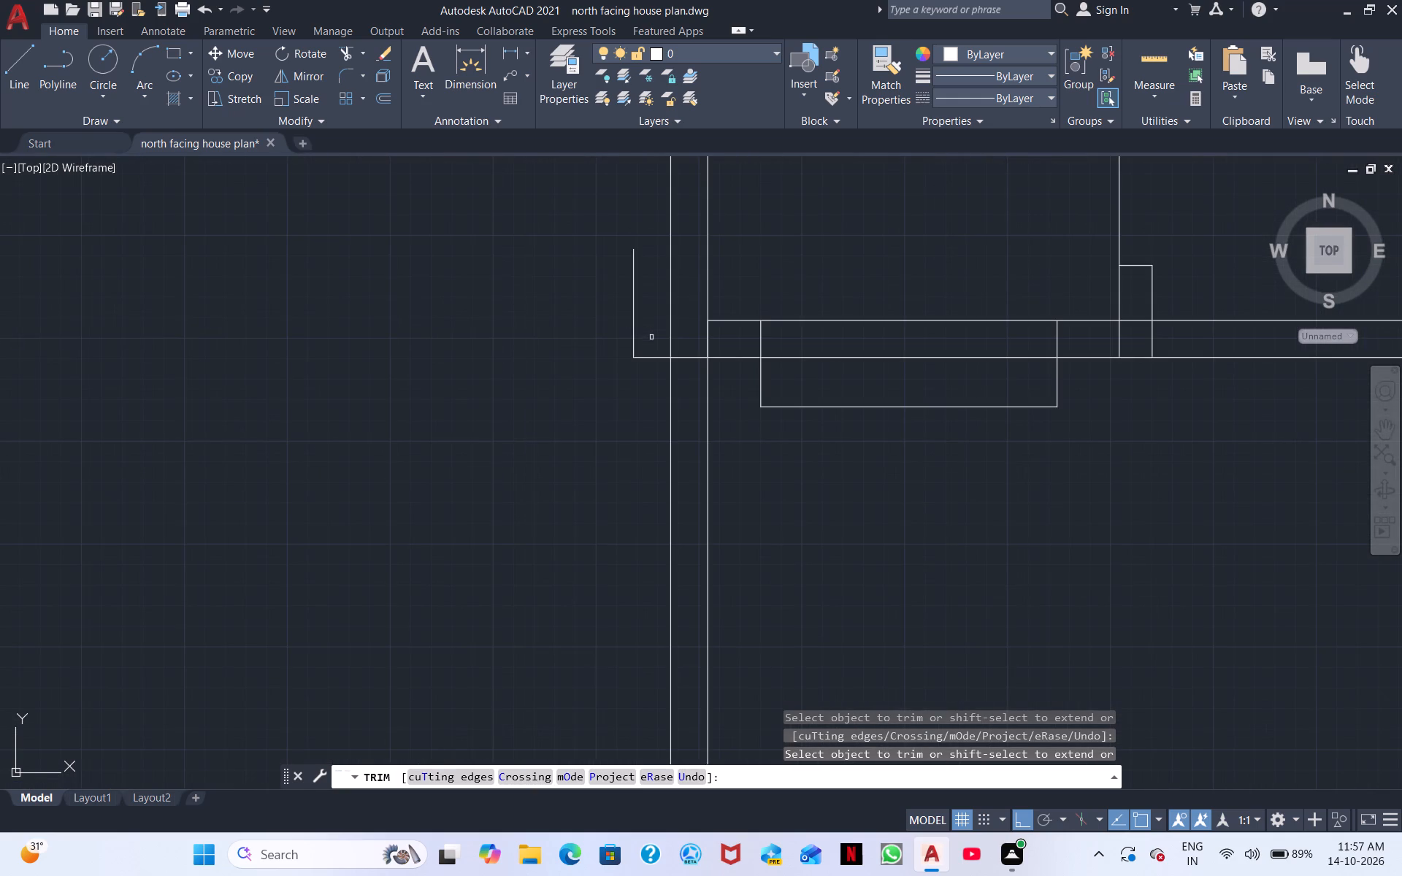